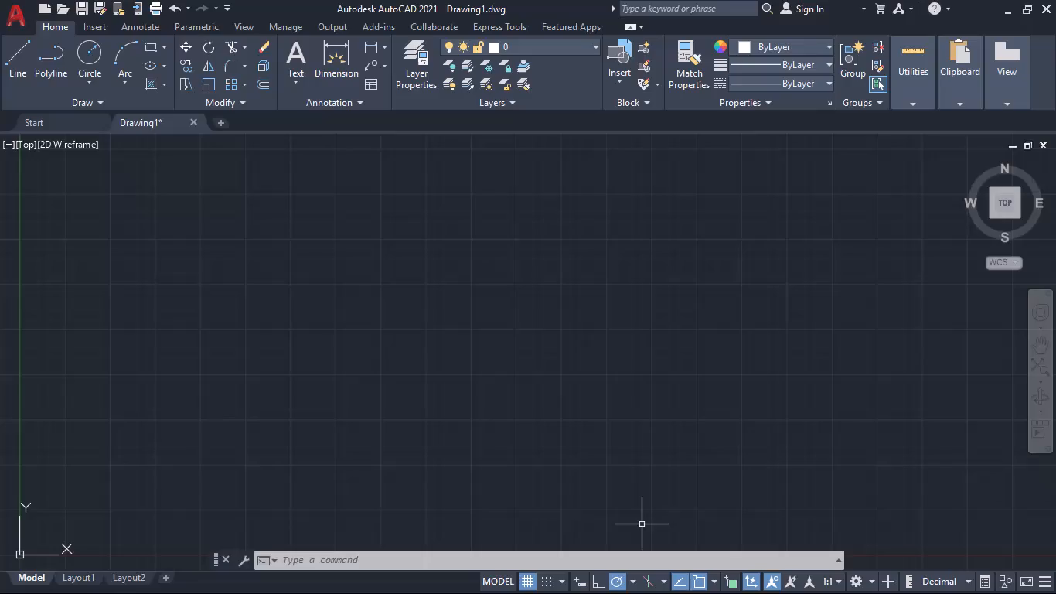
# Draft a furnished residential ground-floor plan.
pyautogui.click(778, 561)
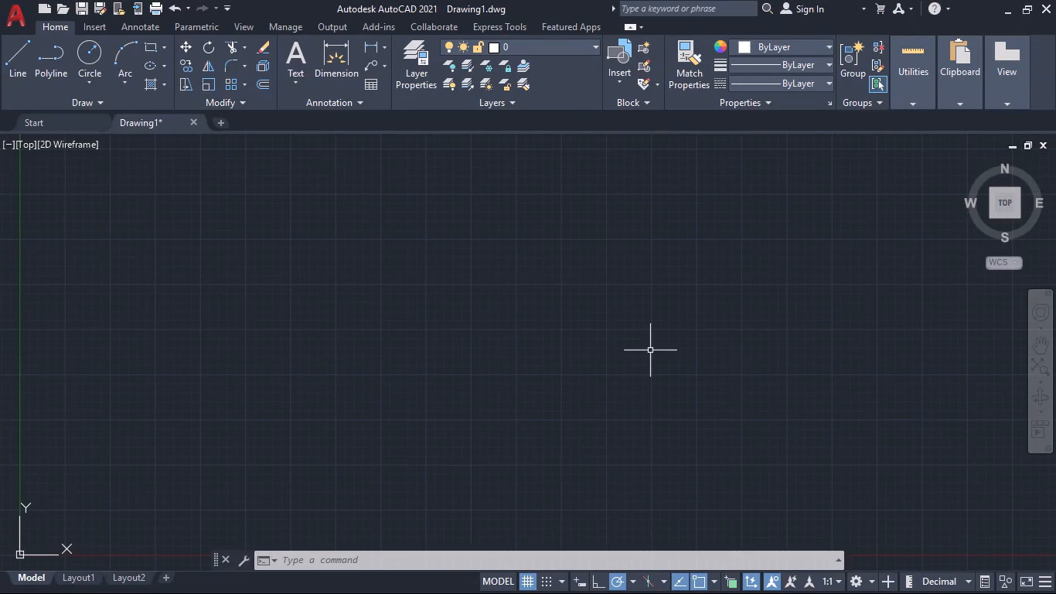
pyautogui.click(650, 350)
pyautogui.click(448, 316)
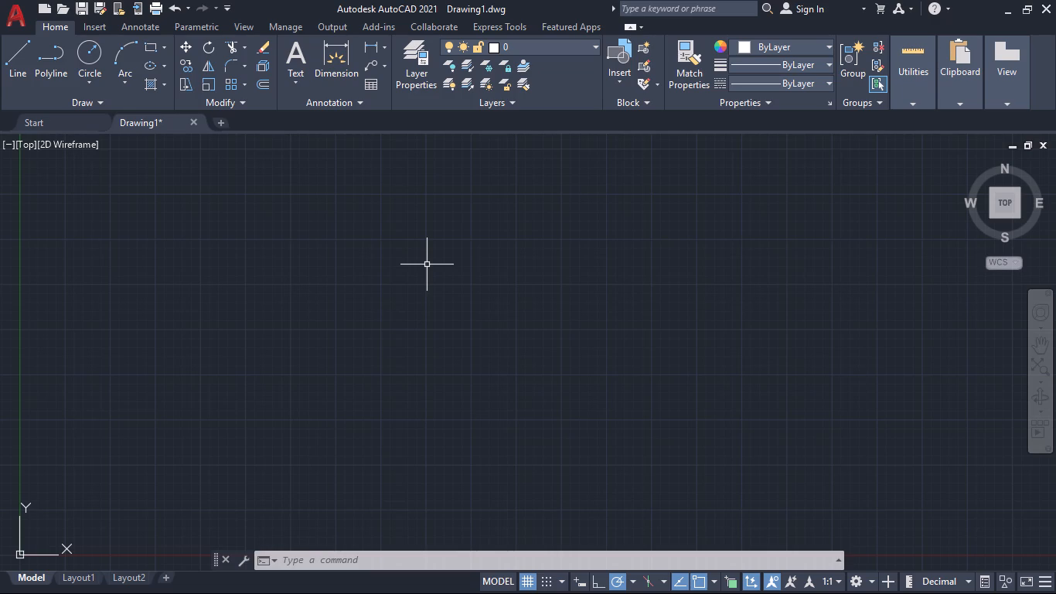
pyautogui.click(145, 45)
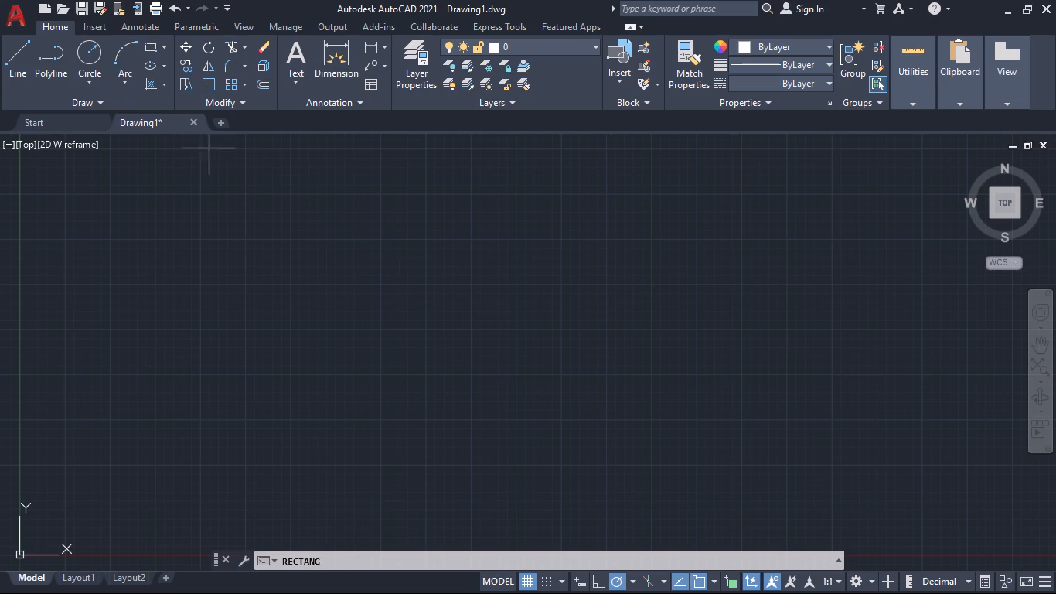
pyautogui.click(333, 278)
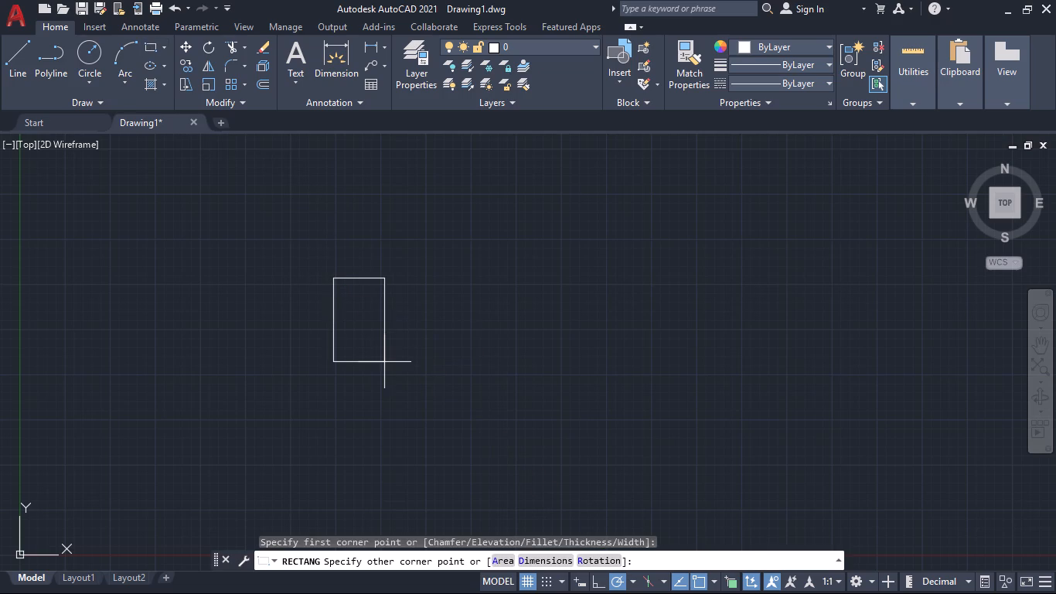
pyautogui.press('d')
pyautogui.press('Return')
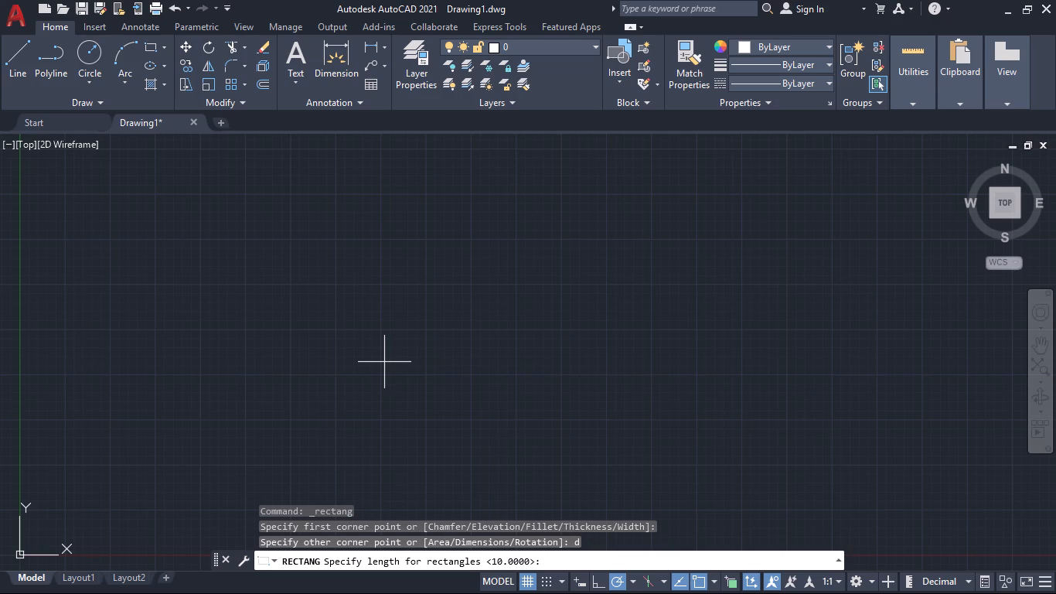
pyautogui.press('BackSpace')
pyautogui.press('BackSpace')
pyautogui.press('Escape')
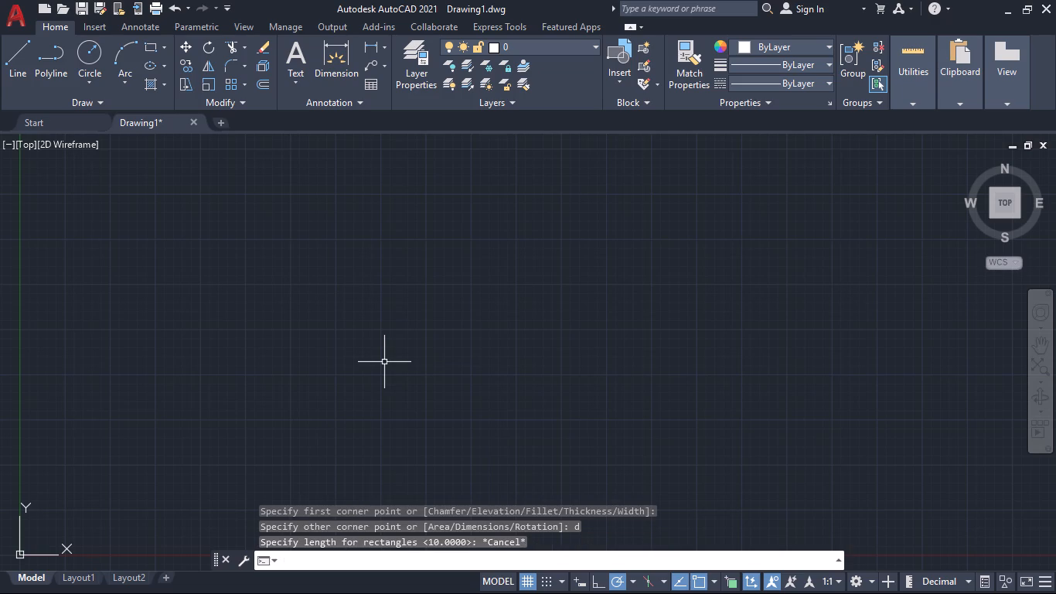
# Configure the drawing units to Engineering length type with 0'-0.0" precision.
pyautogui.write('un')
pyautogui.press('Return')
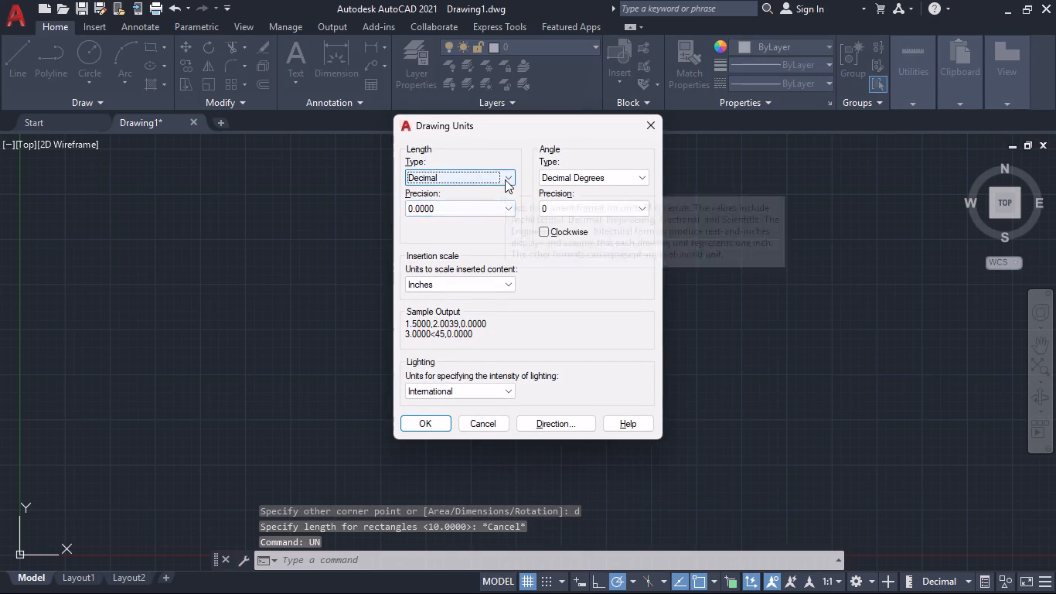
pyautogui.click(505, 179)
pyautogui.click(443, 213)
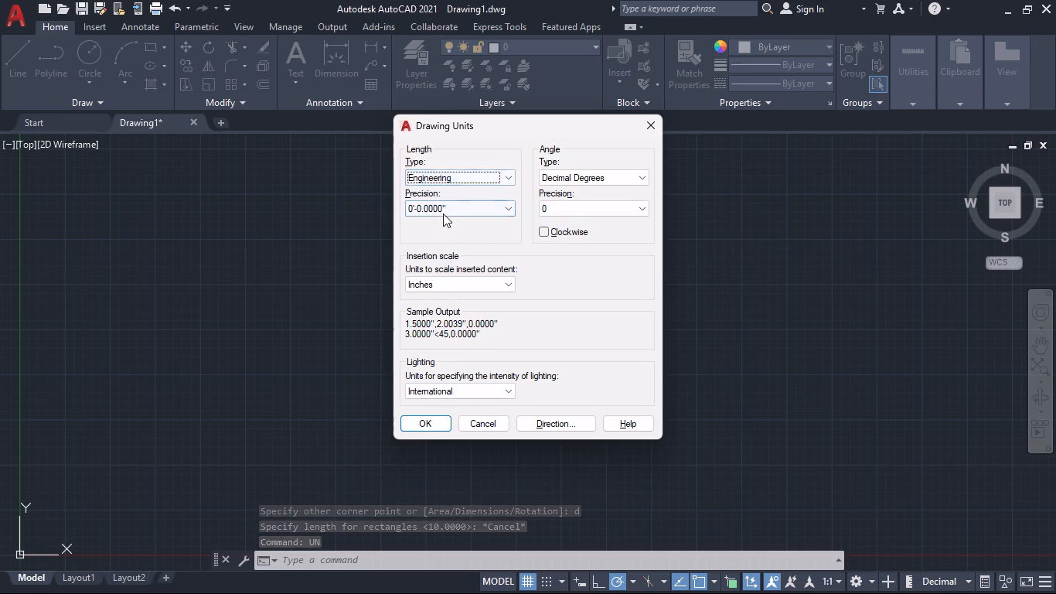
pyautogui.click(474, 208)
pyautogui.click(447, 232)
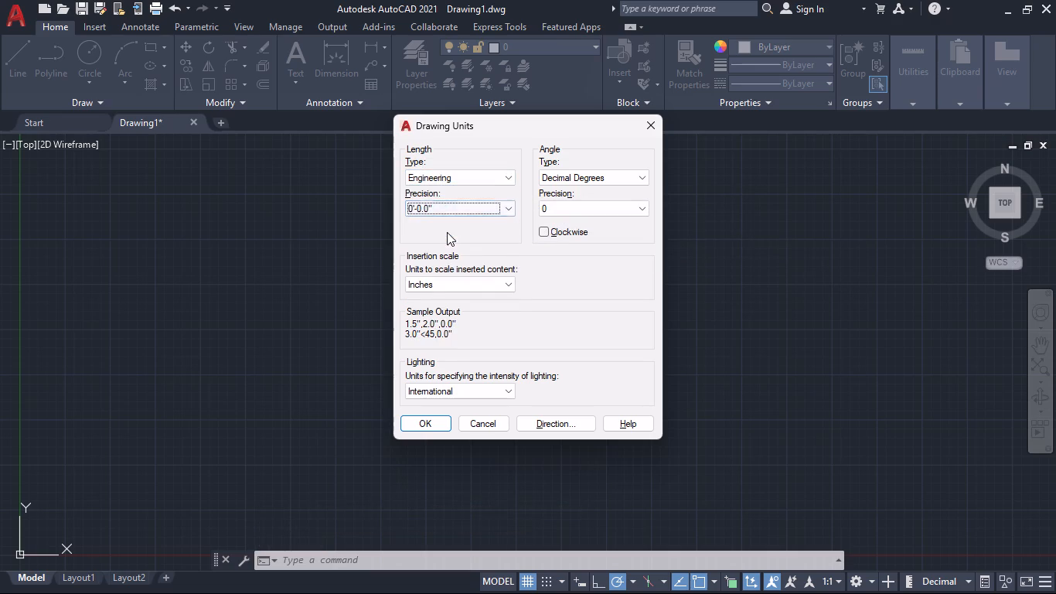
pyautogui.click(433, 424)
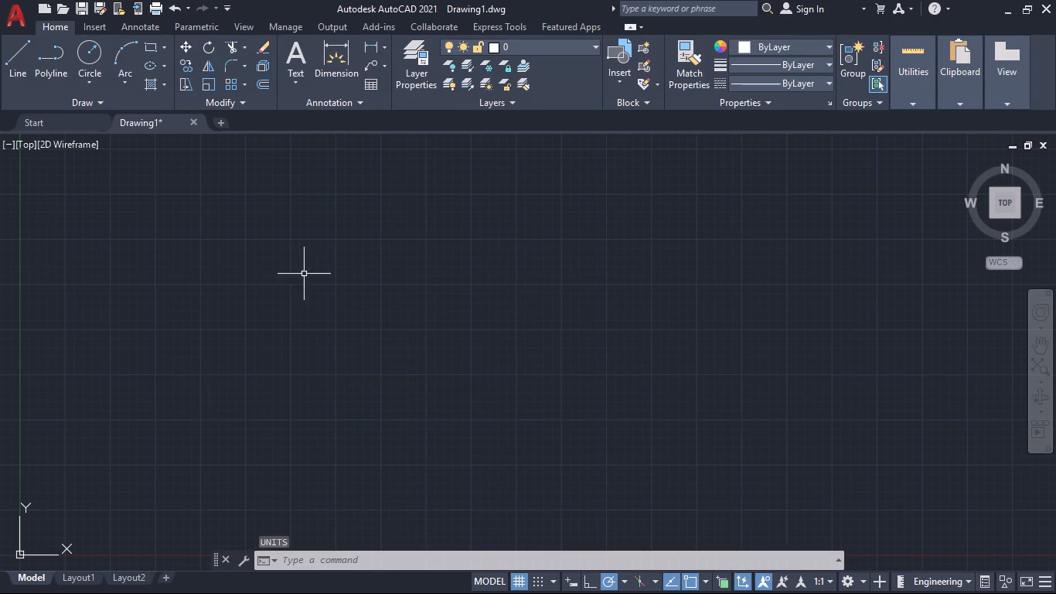
# Draw a rectangle by dimensions with length 30' and width 72', extending down and right from a first corner near the origin.
pyautogui.click(152, 46)
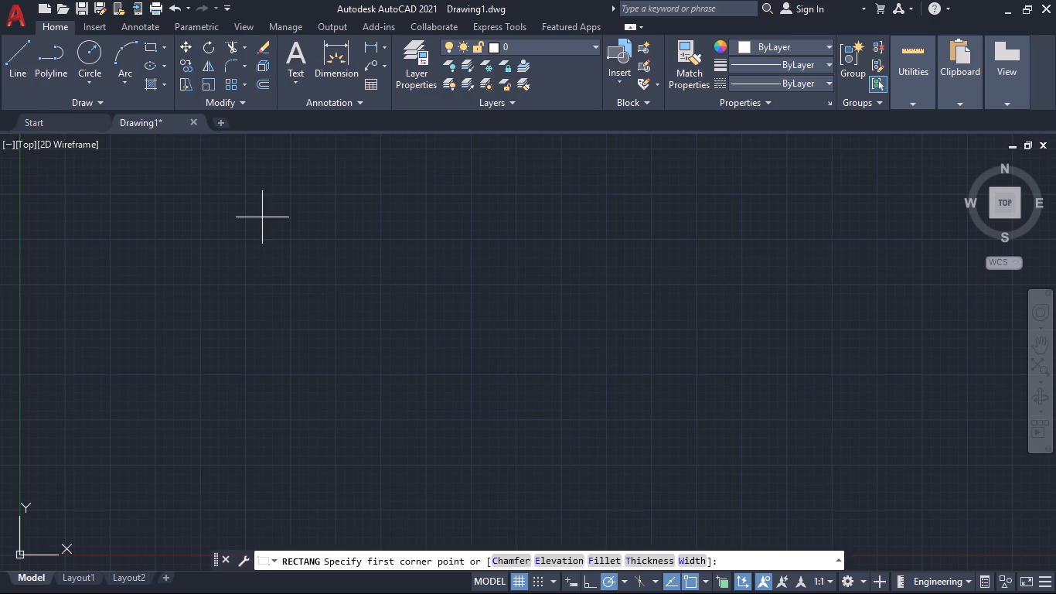
pyautogui.click(311, 244)
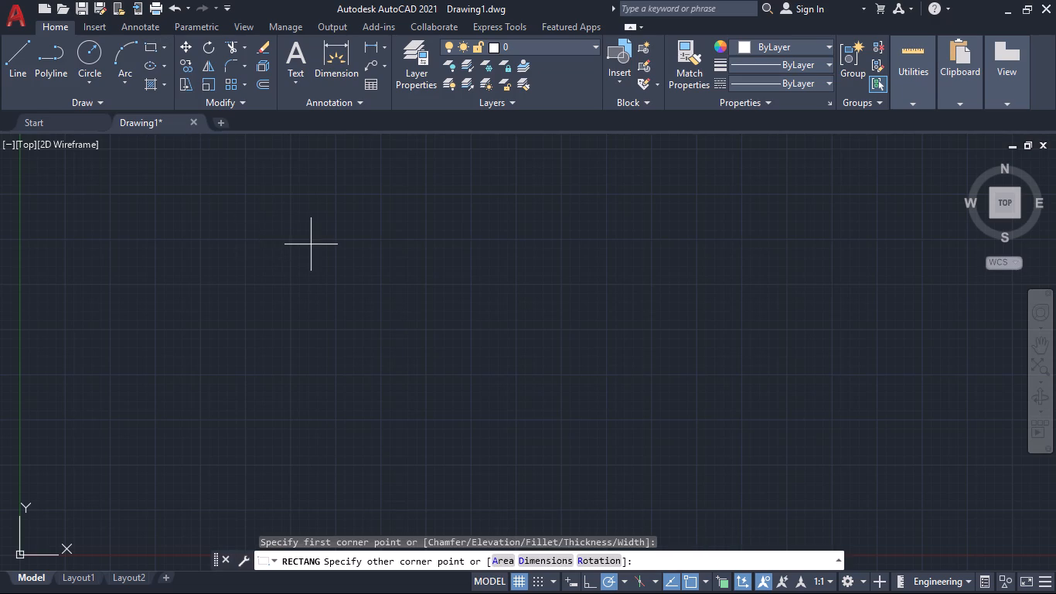
pyautogui.press('d')
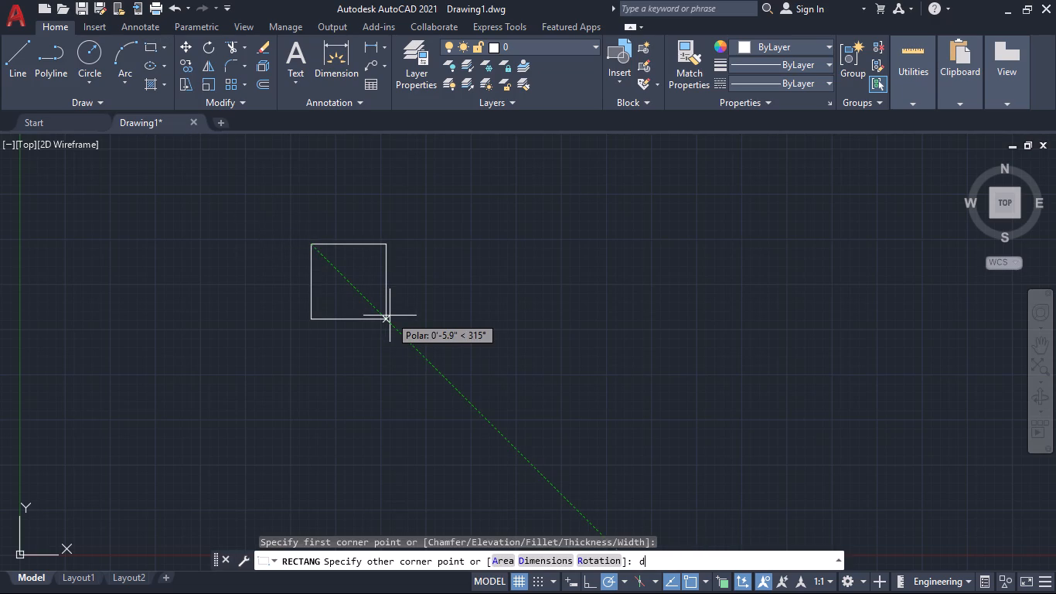
pyautogui.press('Return')
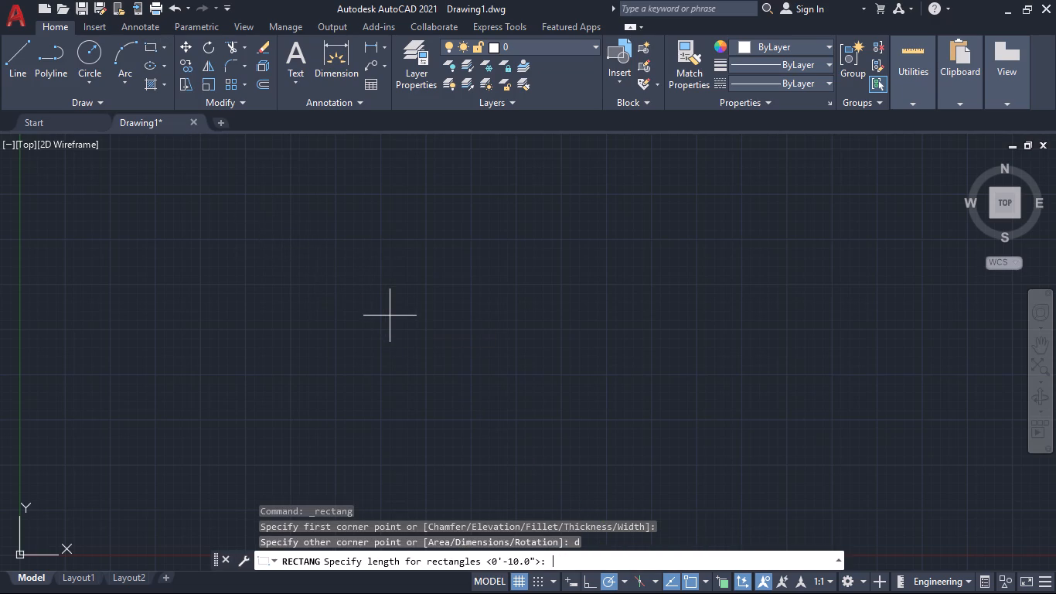
pyautogui.press('pagedown')
pyautogui.press('Insert')
pyautogui.press("'")
pyautogui.press('BackSpace')
pyautogui.write('30')
pyautogui.press("'")
pyautogui.press('Return')
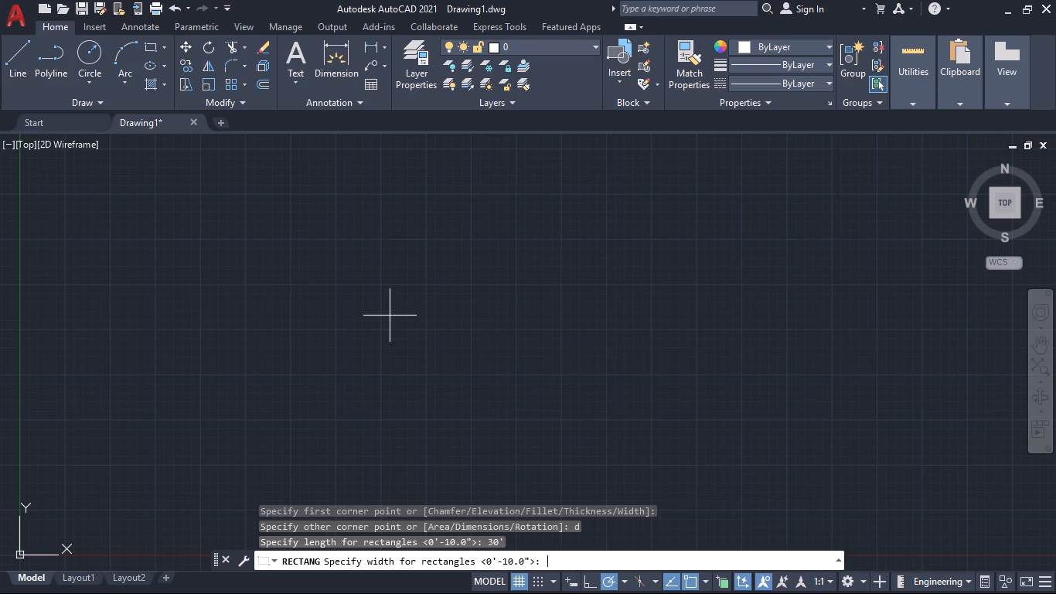
pyautogui.write('72')
pyautogui.press("'")
pyautogui.press('Return')
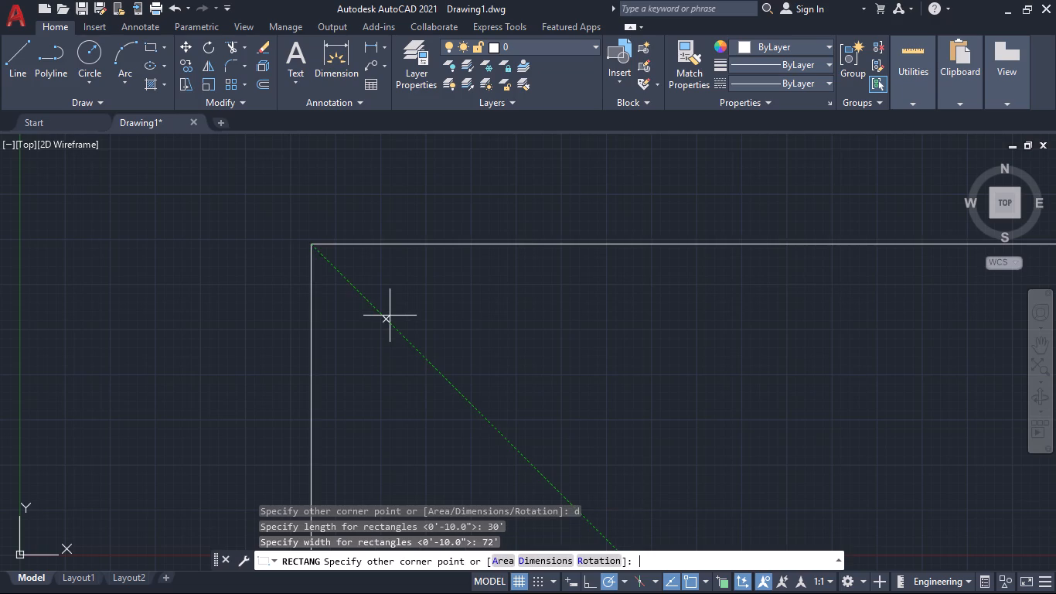
pyautogui.click(499, 313)
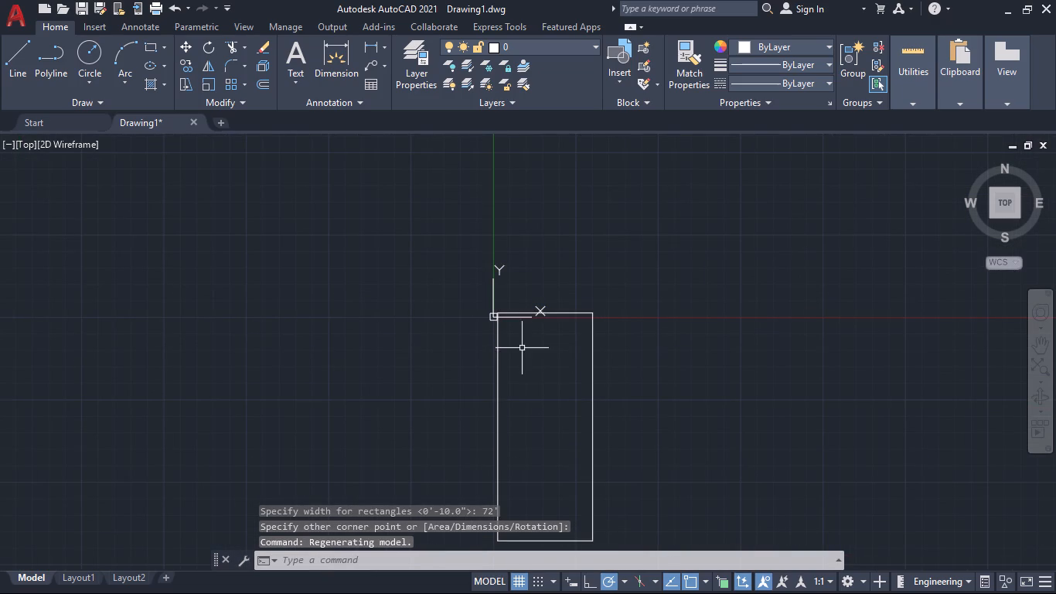
# Move the rectangle by its top-right corner diagonally up and right, clear of the origin and straddling the X axis.
pyautogui.click(592, 405)
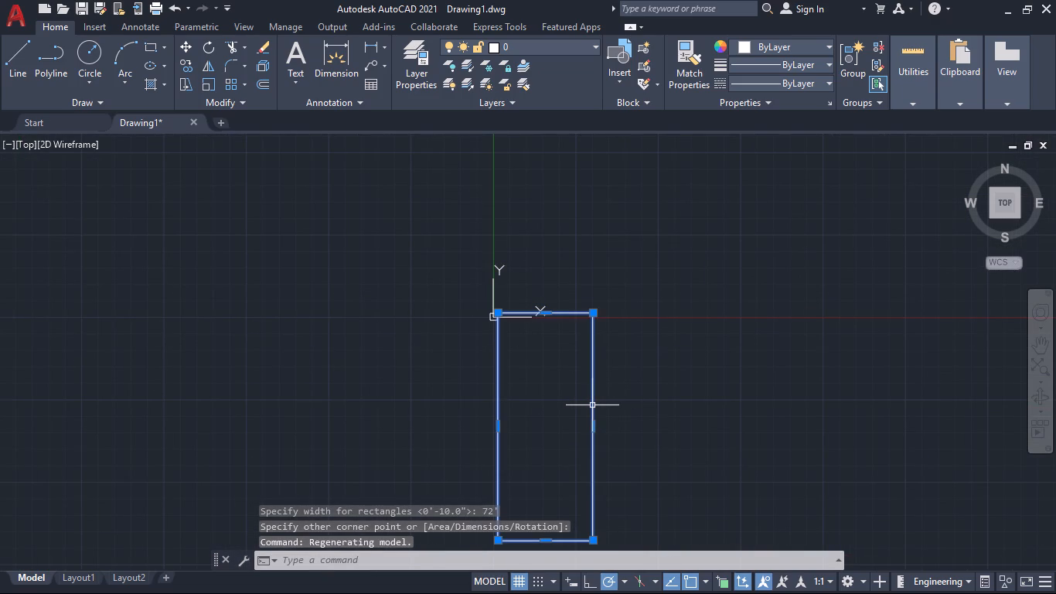
pyautogui.press('m')
pyautogui.press('Return')
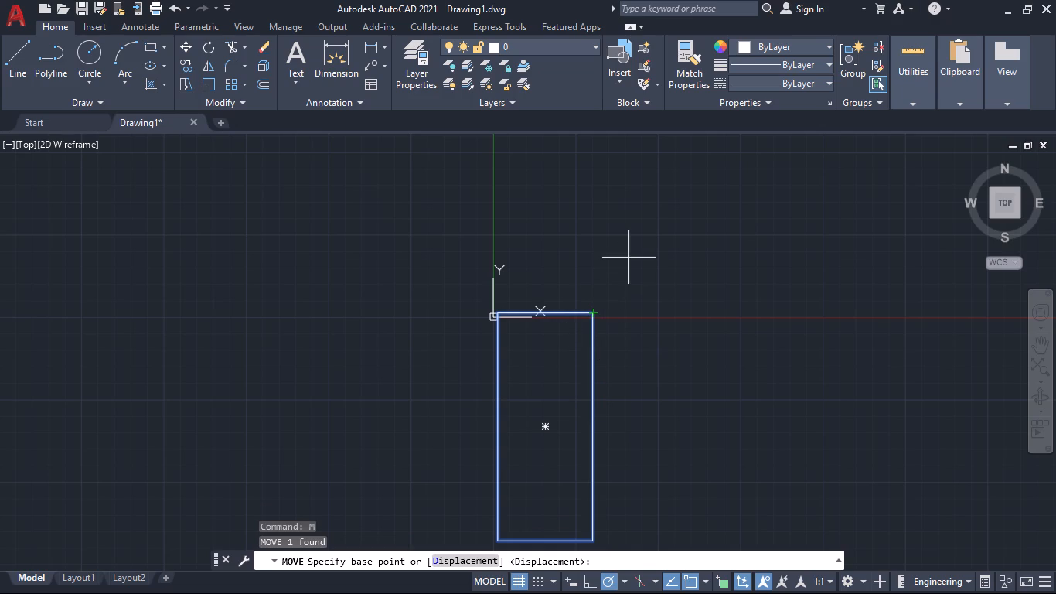
pyautogui.click(592, 315)
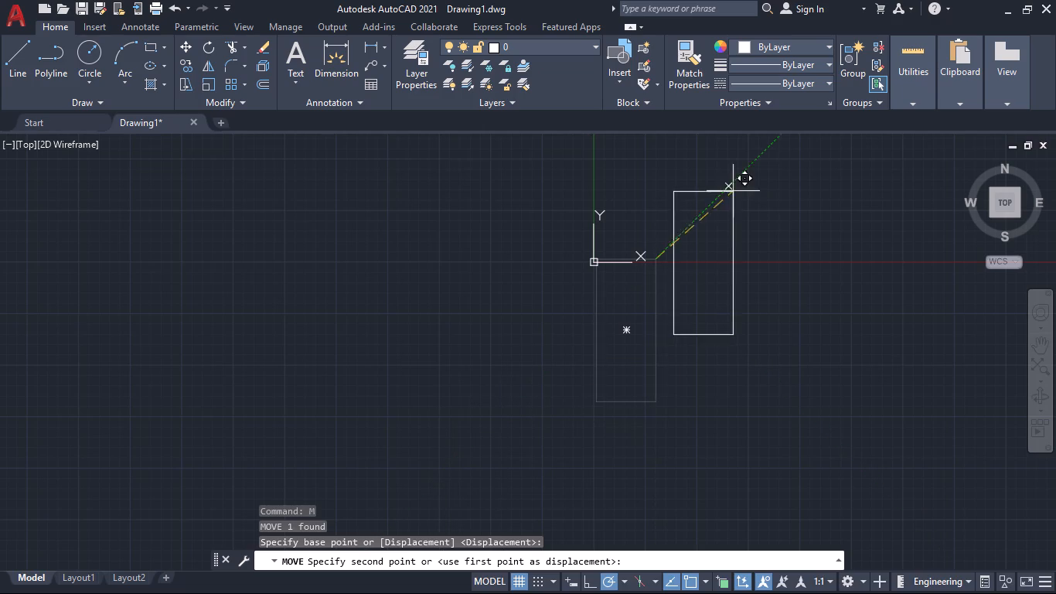
pyautogui.click(775, 165)
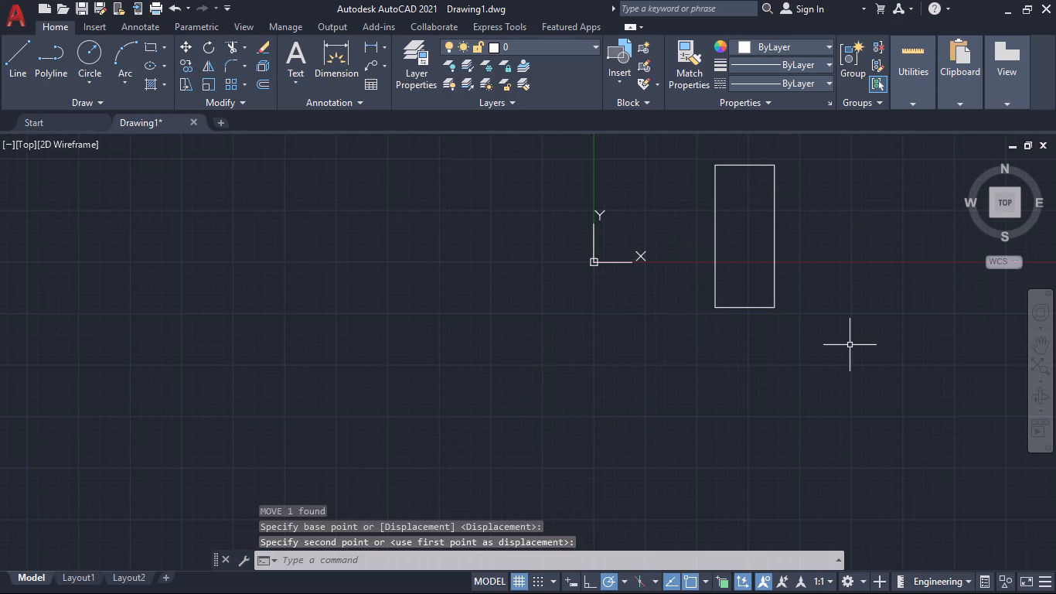
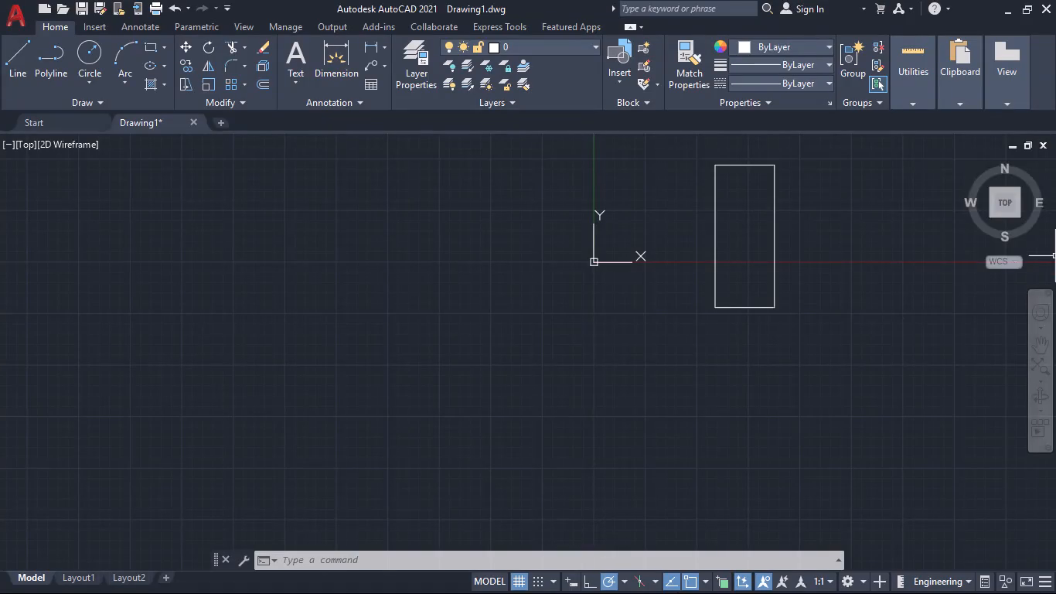
# Move the rectangle from its centre up and slightly right, so it sits entirely above the X axis.
pyautogui.moveTo(788, 357); pyautogui.dragTo(438, 529, button='middle')
pyautogui.scroll(1, 438, 529)
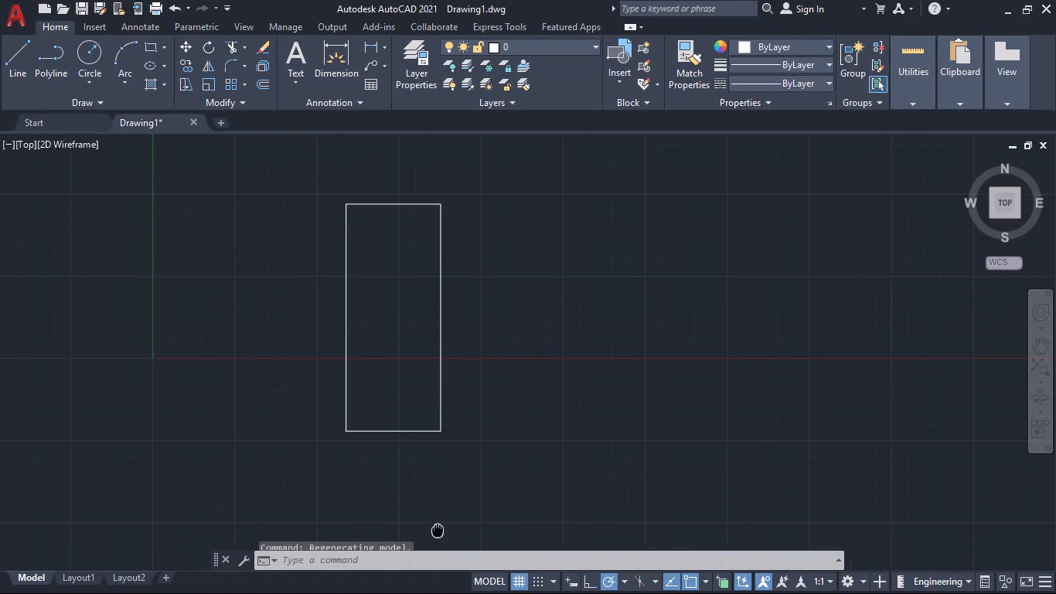
pyautogui.scroll(-2, 513, 393)
pyautogui.moveTo(548, 309); pyautogui.dragTo(398, 411, button='middle')
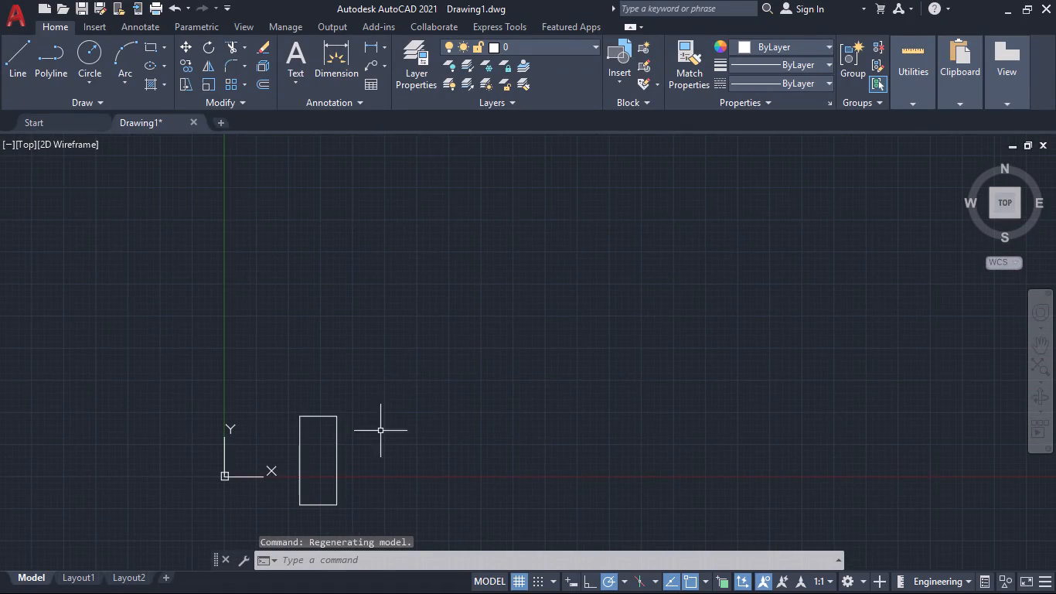
pyautogui.moveTo(380, 431); pyautogui.dragTo(376, 393, button='middle')
pyautogui.click(330, 417)
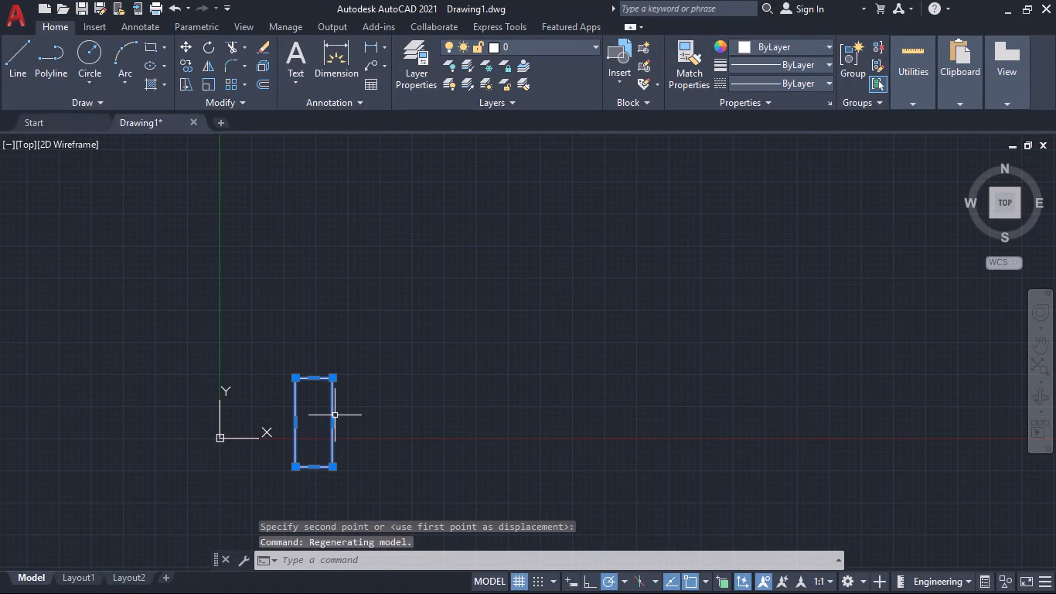
pyautogui.press('m')
pyautogui.press('Return')
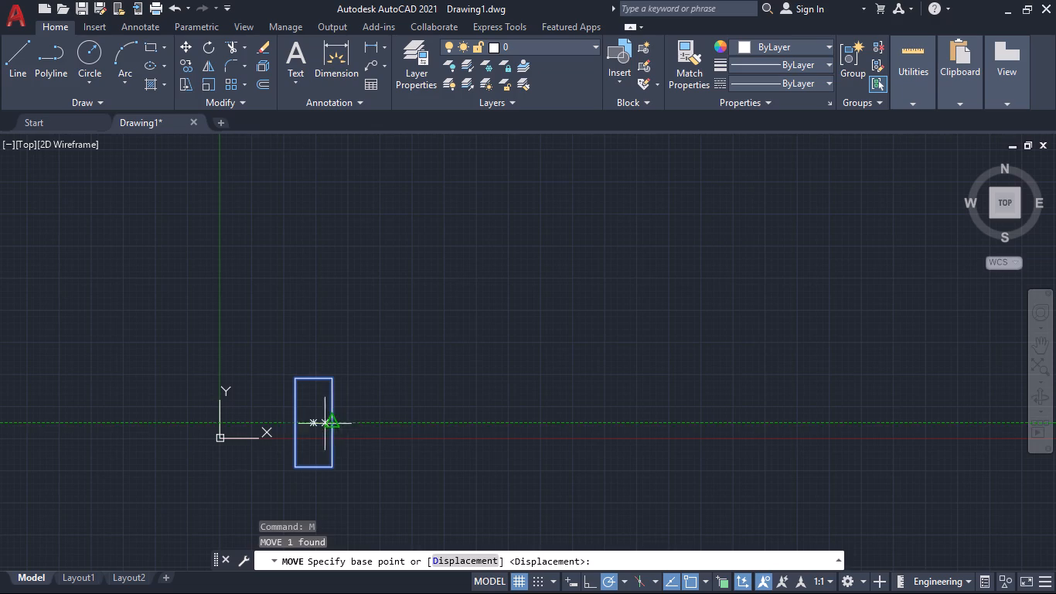
pyautogui.click(310, 428)
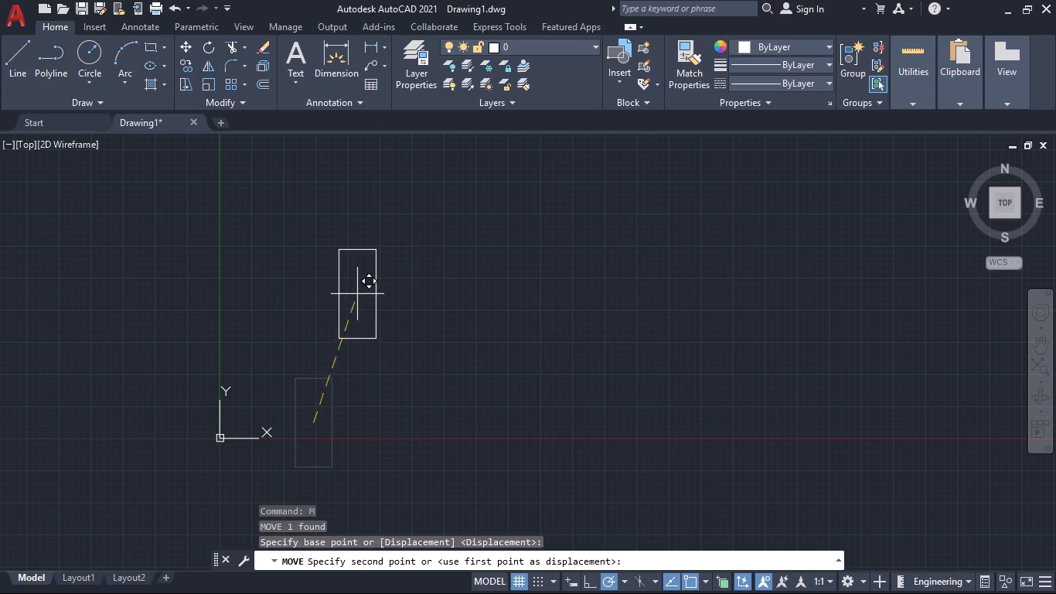
pyautogui.click(339, 299)
# Offset the rectangle 9" inward to form the wall thickness.
pyautogui.scroll(1, 437, 338)
pyautogui.scroll(2, 375, 333)
pyautogui.moveTo(375, 333); pyautogui.dragTo(375, 337, button='middle')
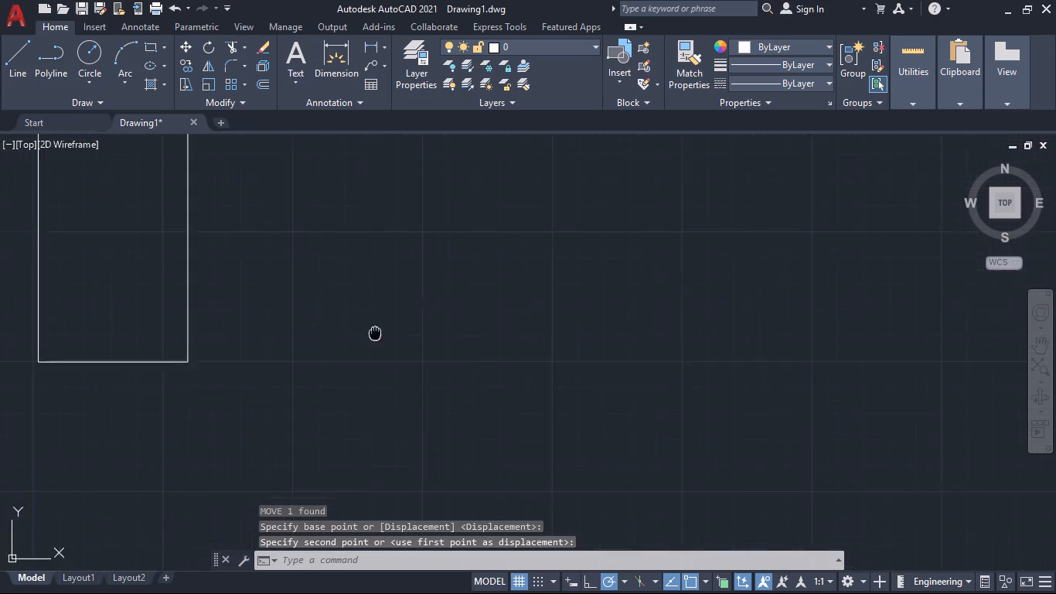
pyautogui.moveTo(375, 337); pyautogui.dragTo(676, 417, button='middle')
pyautogui.scroll(-2, 666, 410)
pyautogui.scroll(1, 649, 400)
pyautogui.middleClick(649, 400)
pyautogui.moveTo(625, 382); pyautogui.dragTo(581, 418, button='middle')
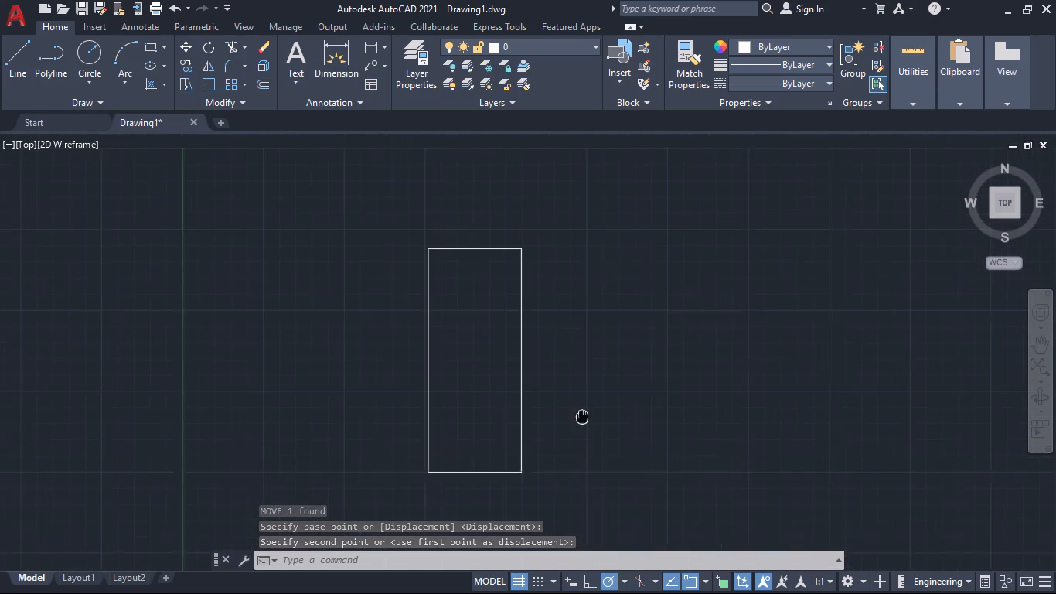
pyautogui.moveTo(581, 418); pyautogui.dragTo(576, 424, button='middle')
pyautogui.press('o')
pyautogui.press('Return')
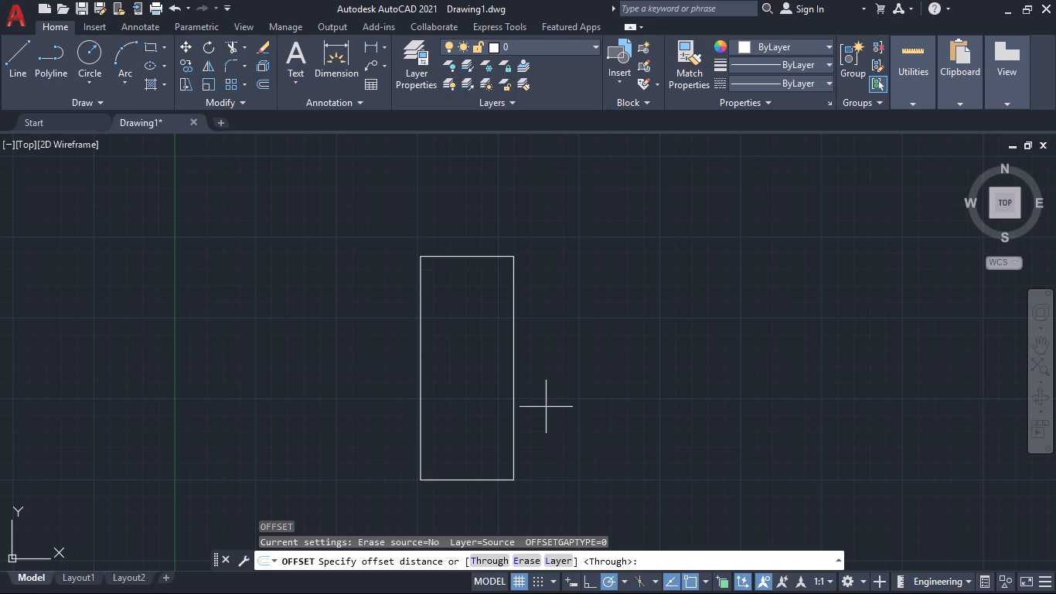
pyautogui.press('9')
pyautogui.hotkey('shift', '"')
pyautogui.press('Return')
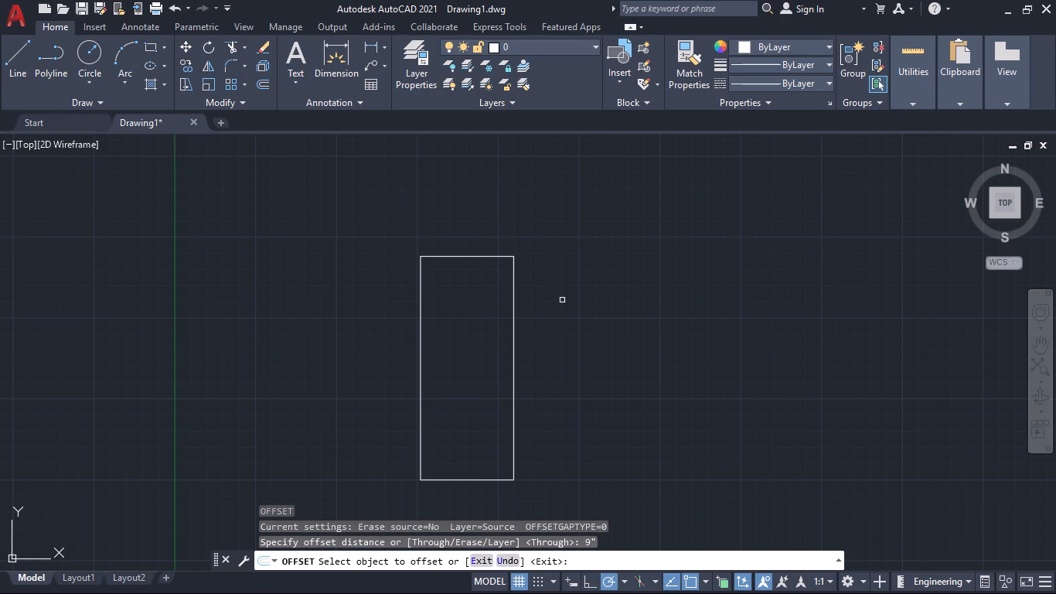
pyautogui.click(513, 372)
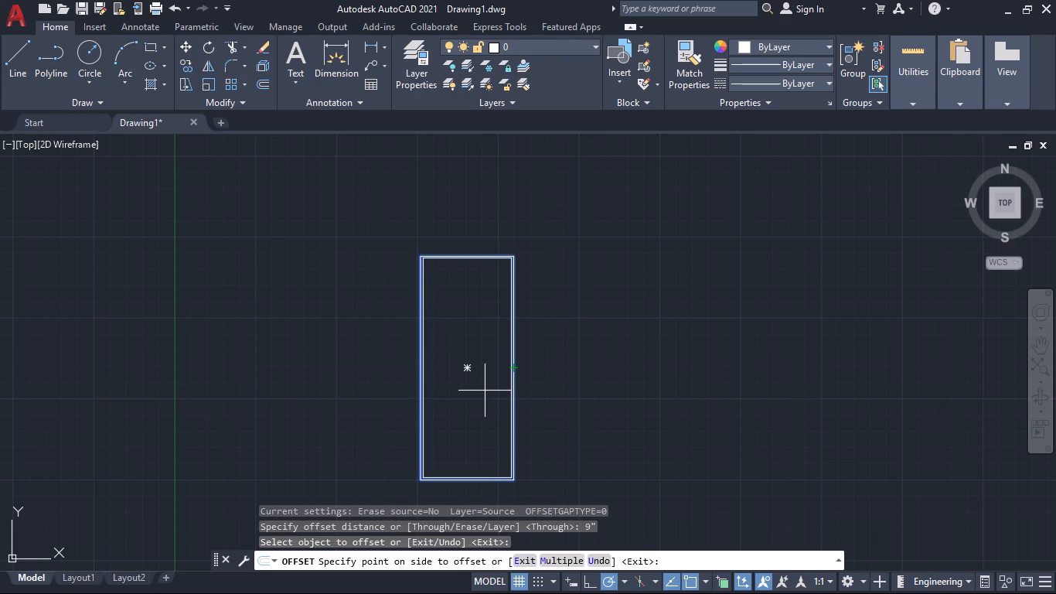
pyautogui.click(485, 391)
pyautogui.scroll(2, 476, 401)
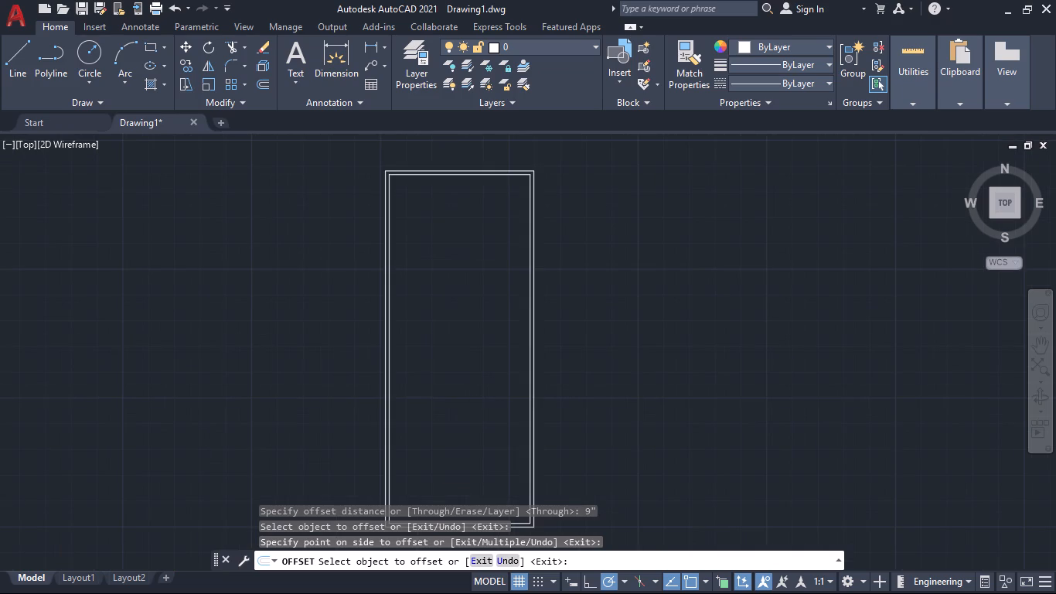
pyautogui.moveTo(471, 398); pyautogui.dragTo(486, 436, button='middle')
pyautogui.scroll(-1, 483, 433)
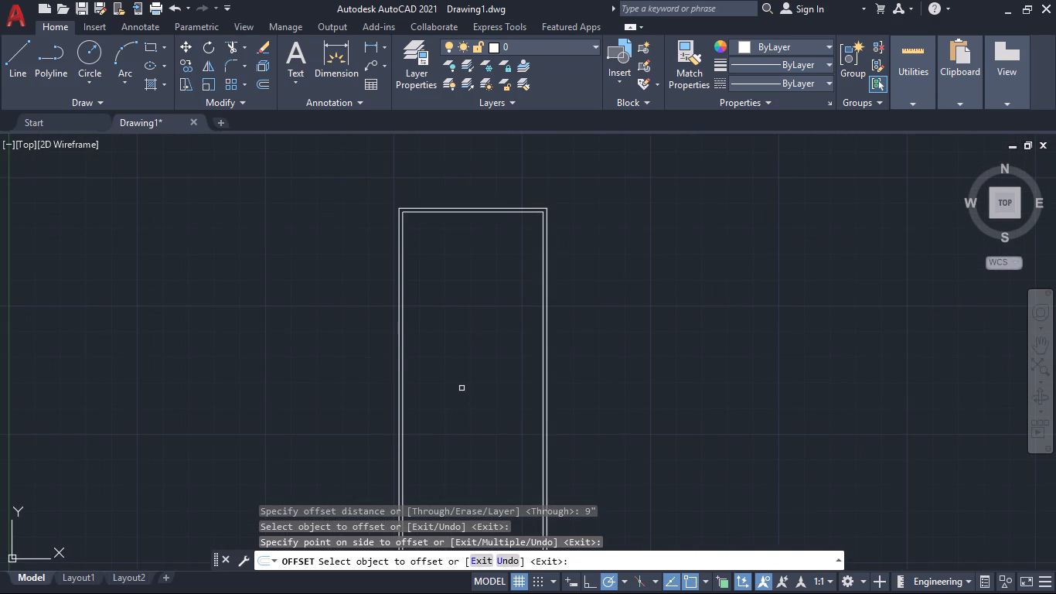
pyautogui.press('space')
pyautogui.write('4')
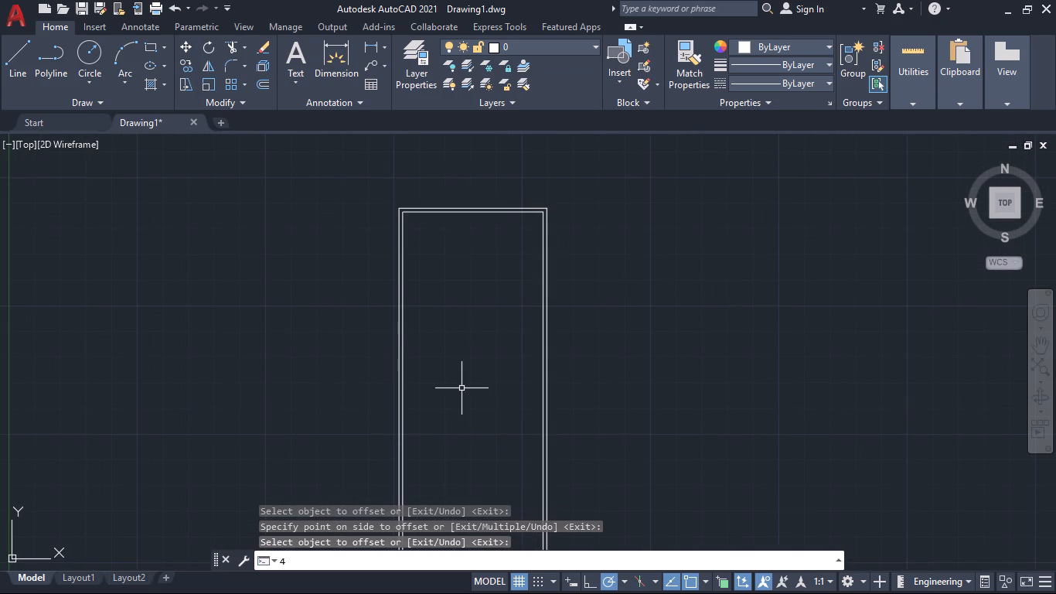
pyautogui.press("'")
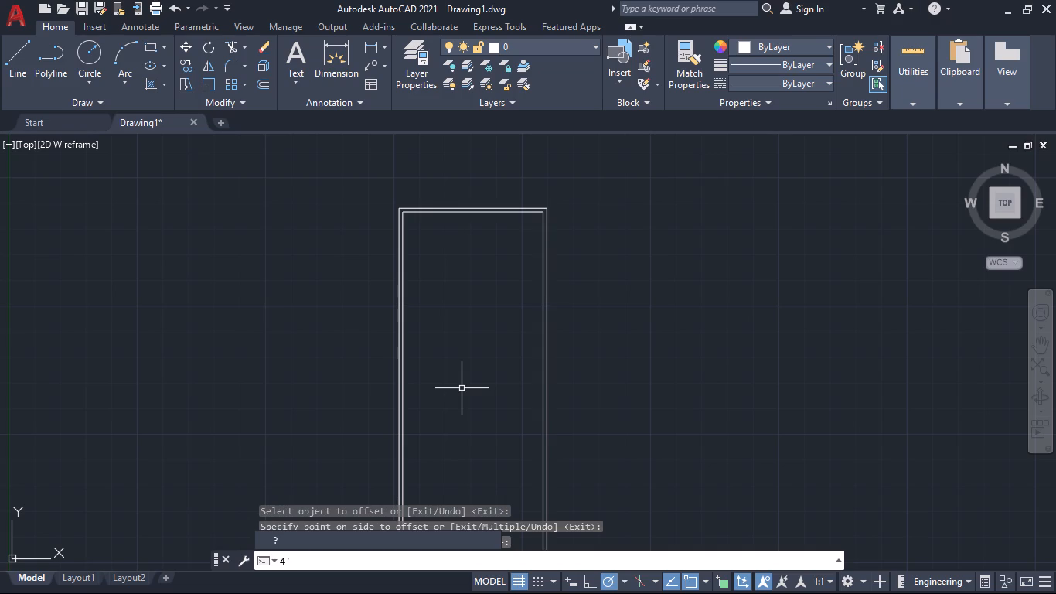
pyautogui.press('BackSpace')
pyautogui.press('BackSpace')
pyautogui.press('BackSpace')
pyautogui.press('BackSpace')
# Offset the inner wall rectangle 4' inward.
pyautogui.press('space')
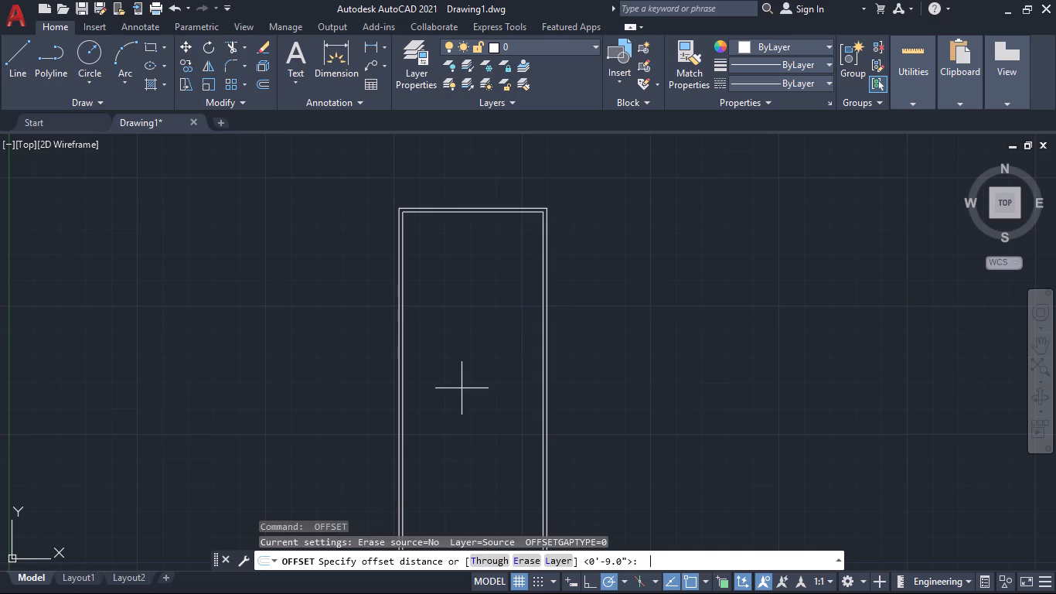
pyautogui.press('4')
pyautogui.press("'")
pyautogui.press('Return')
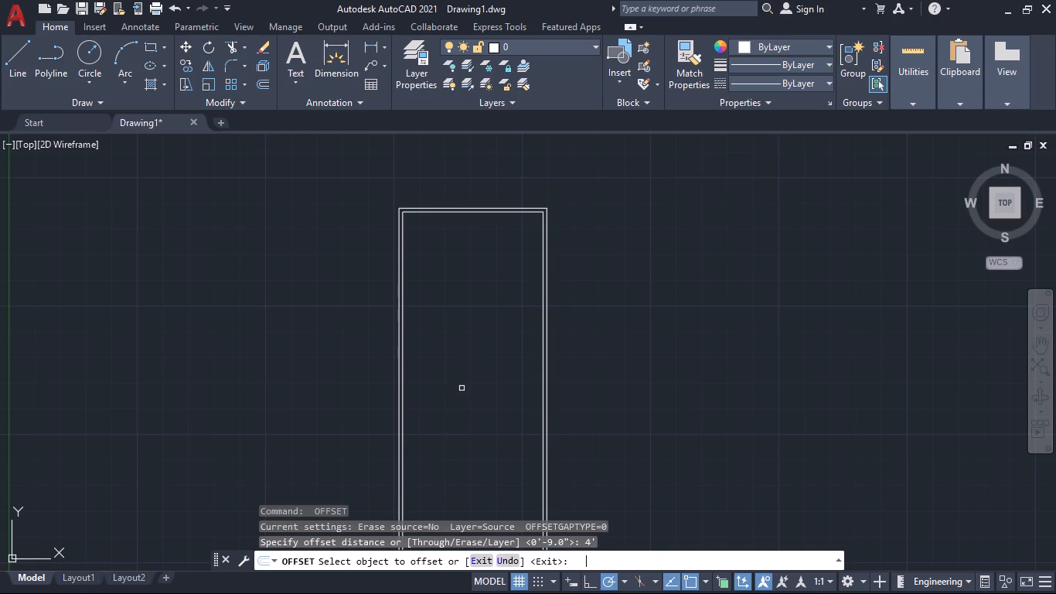
pyautogui.click(404, 307)
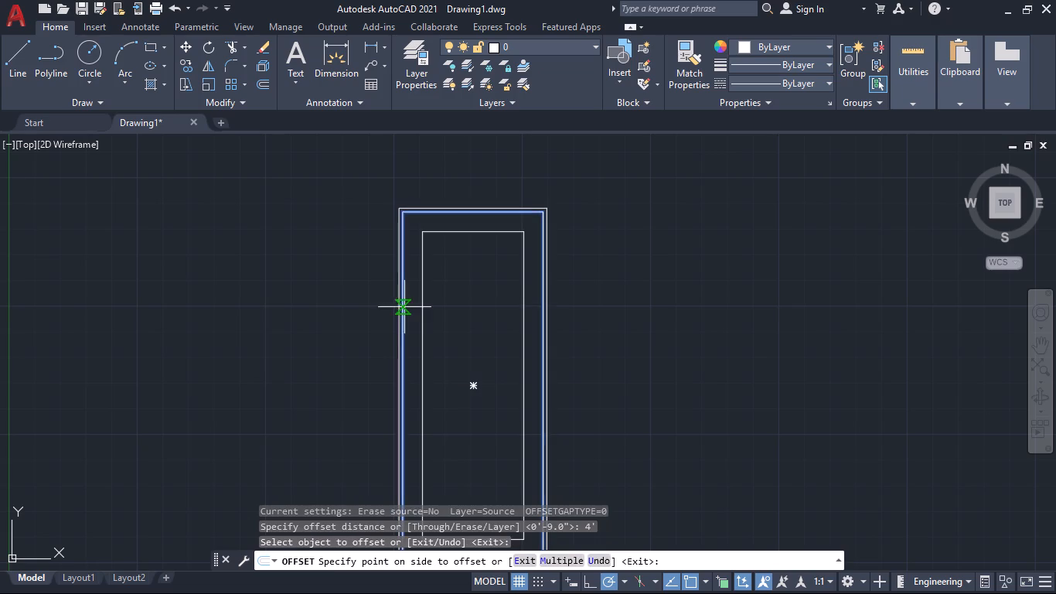
pyautogui.click(445, 311)
pyautogui.scroll(1, 502, 333)
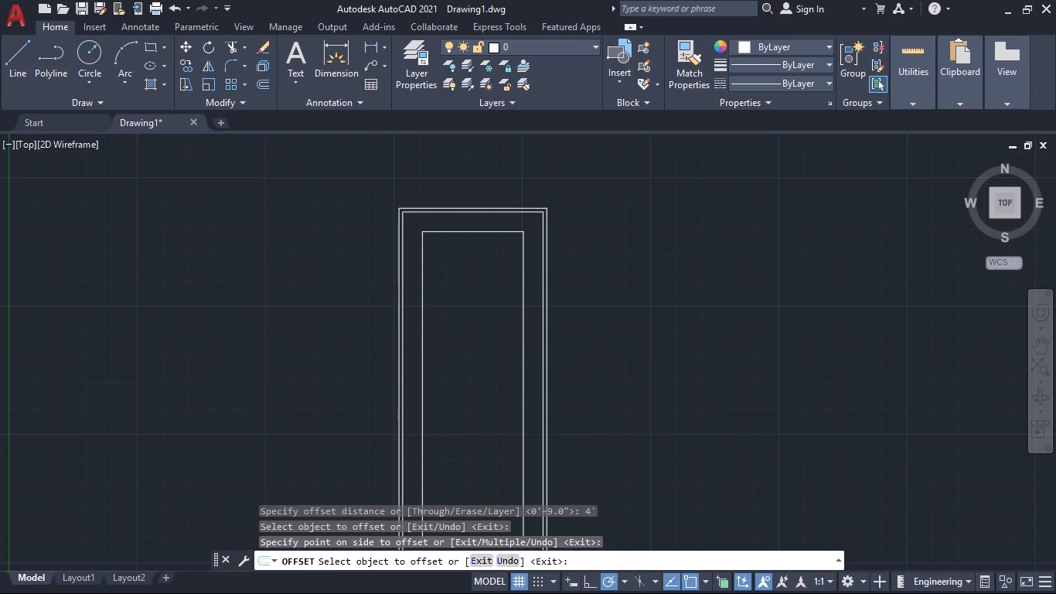
pyautogui.scroll(-2, 502, 333)
pyautogui.moveTo(460, 334); pyautogui.dragTo(456, 267, button='middle')
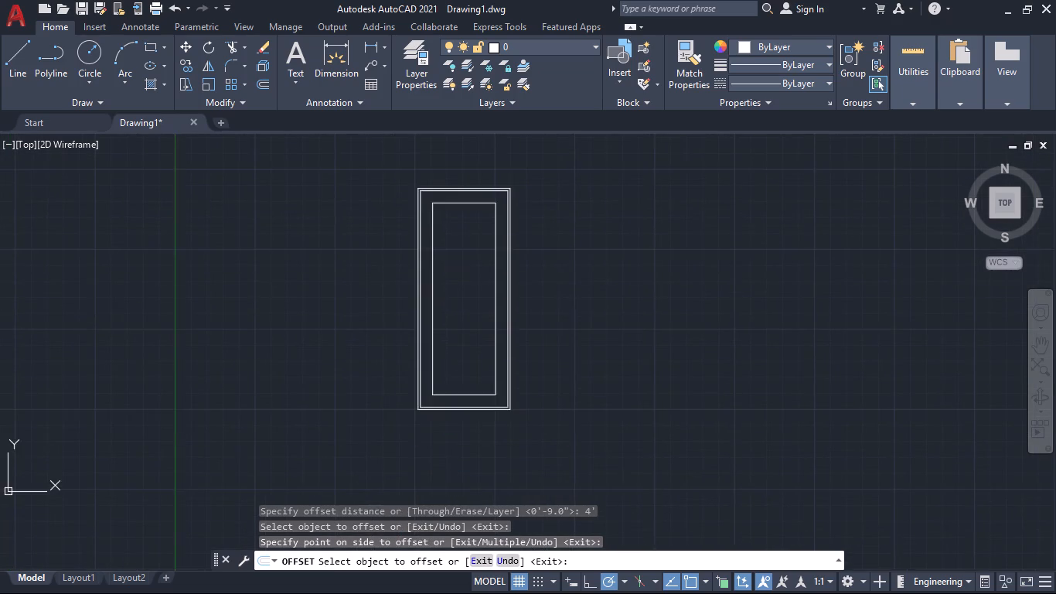
pyautogui.scroll(2, 456, 267)
pyautogui.scroll(-1, 424, 323)
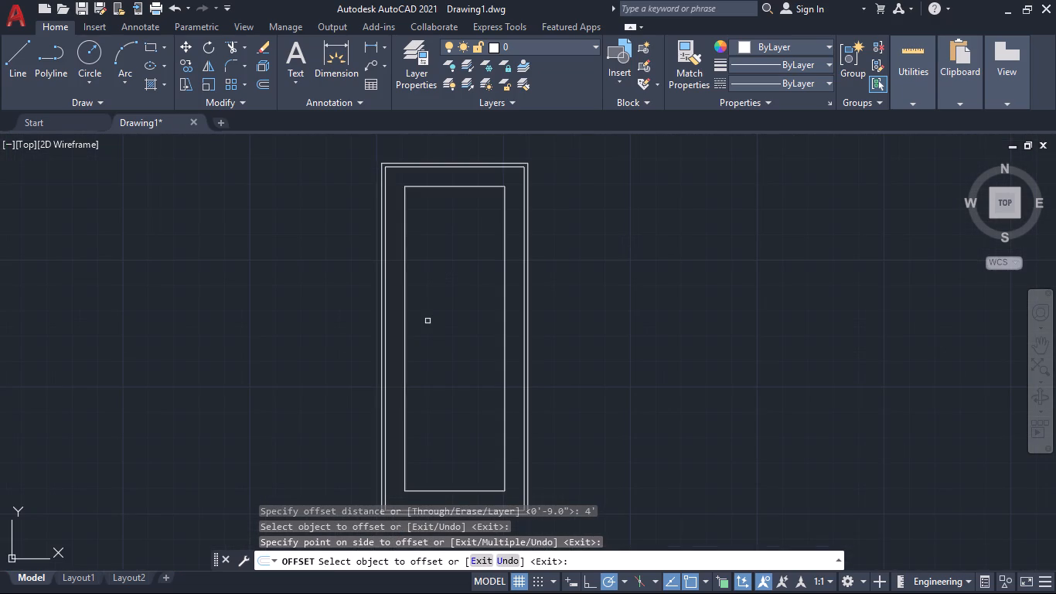
pyautogui.press('Escape')
# Explode the innermost rectangle into separate lines.
pyautogui.click(404, 350)
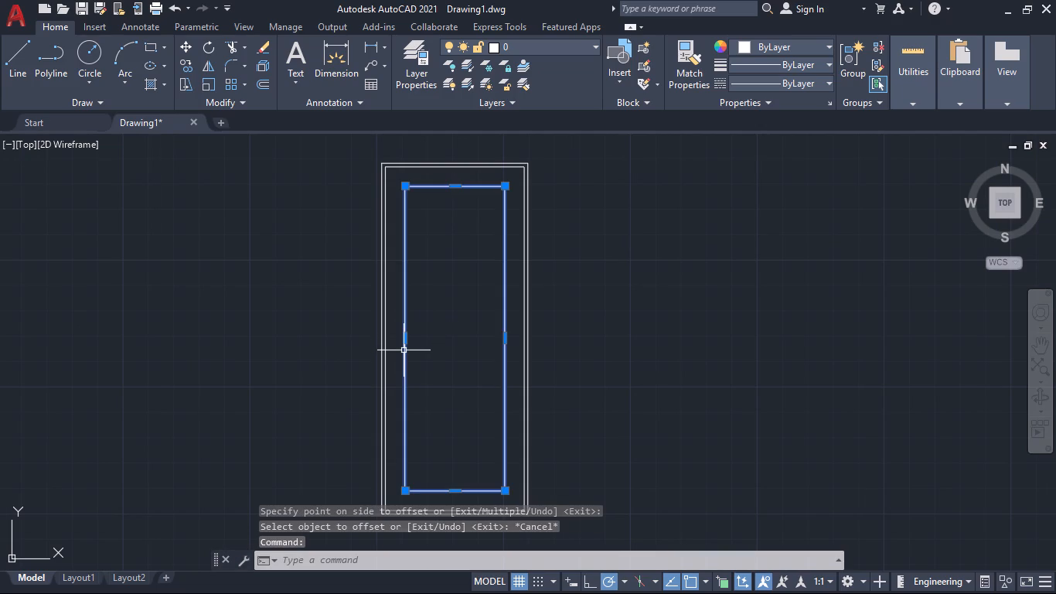
pyautogui.press('x')
pyautogui.press('Return')
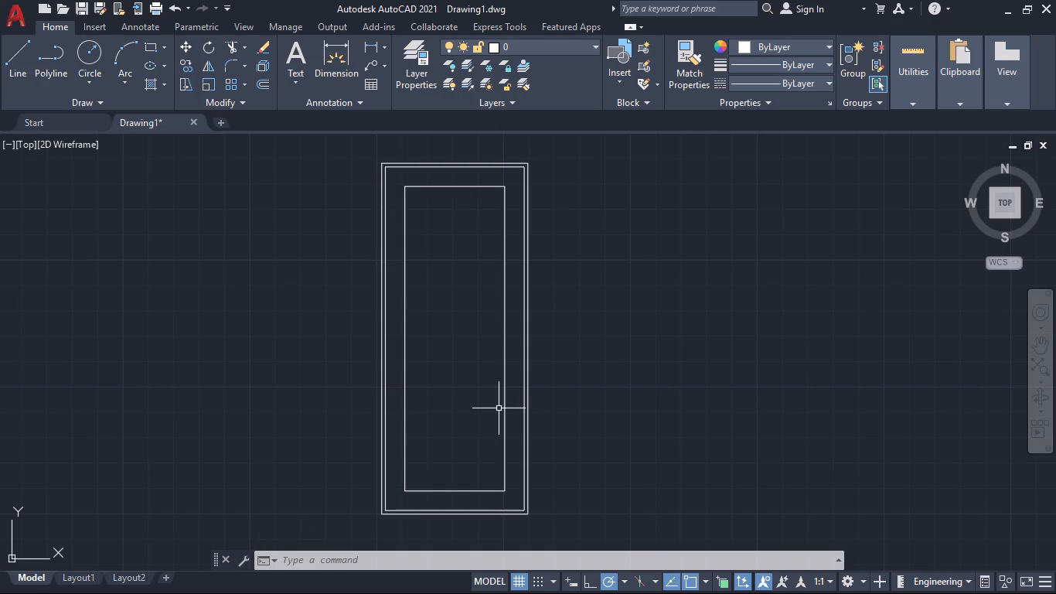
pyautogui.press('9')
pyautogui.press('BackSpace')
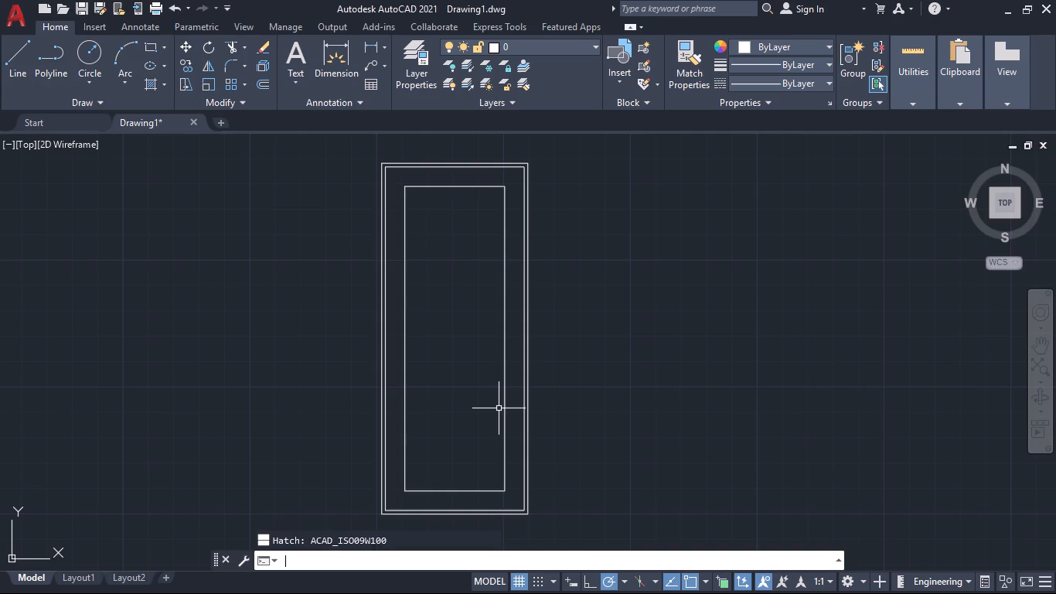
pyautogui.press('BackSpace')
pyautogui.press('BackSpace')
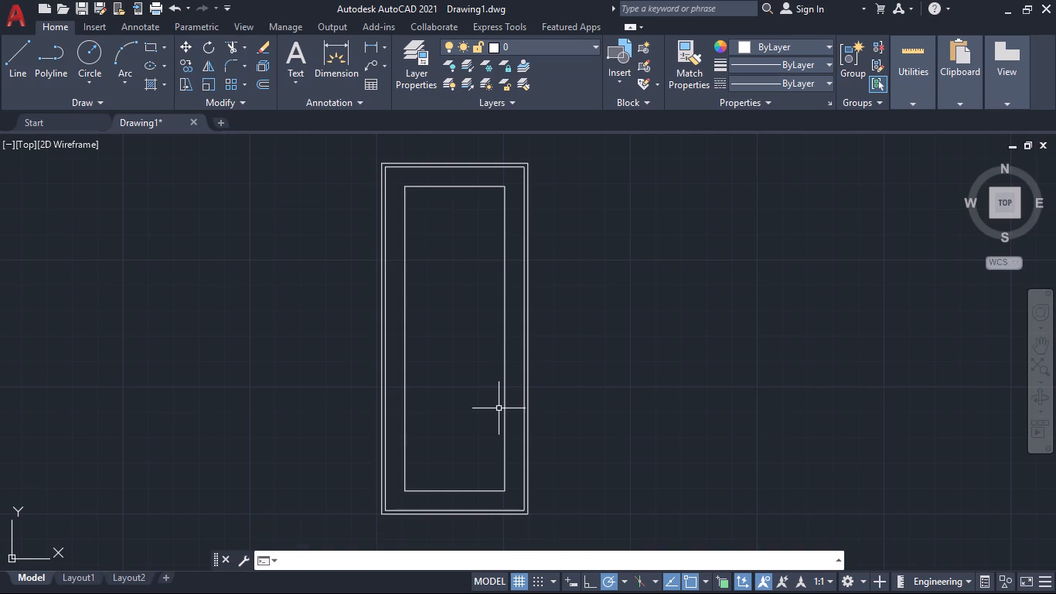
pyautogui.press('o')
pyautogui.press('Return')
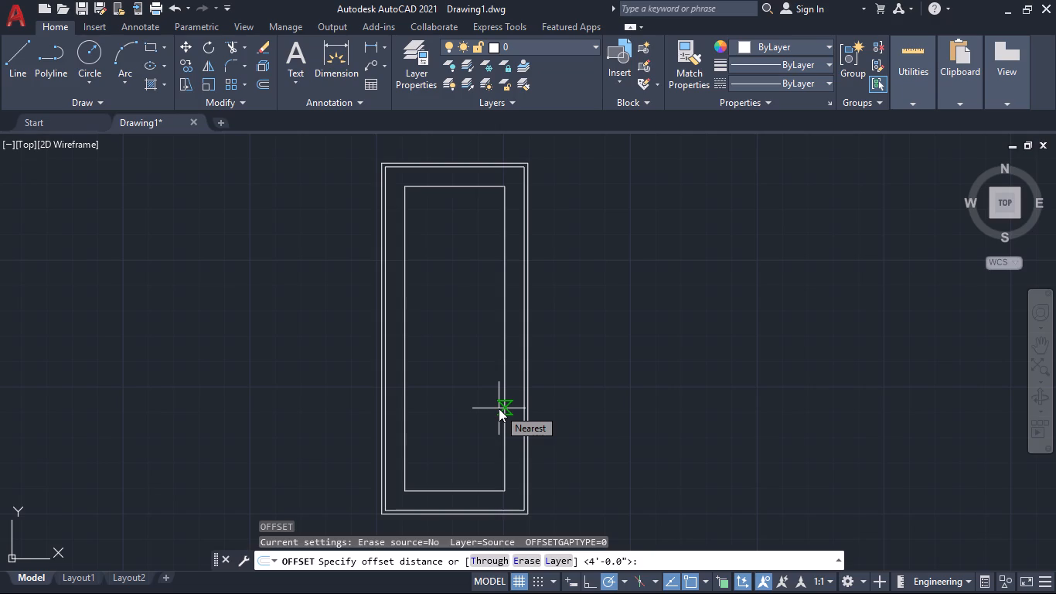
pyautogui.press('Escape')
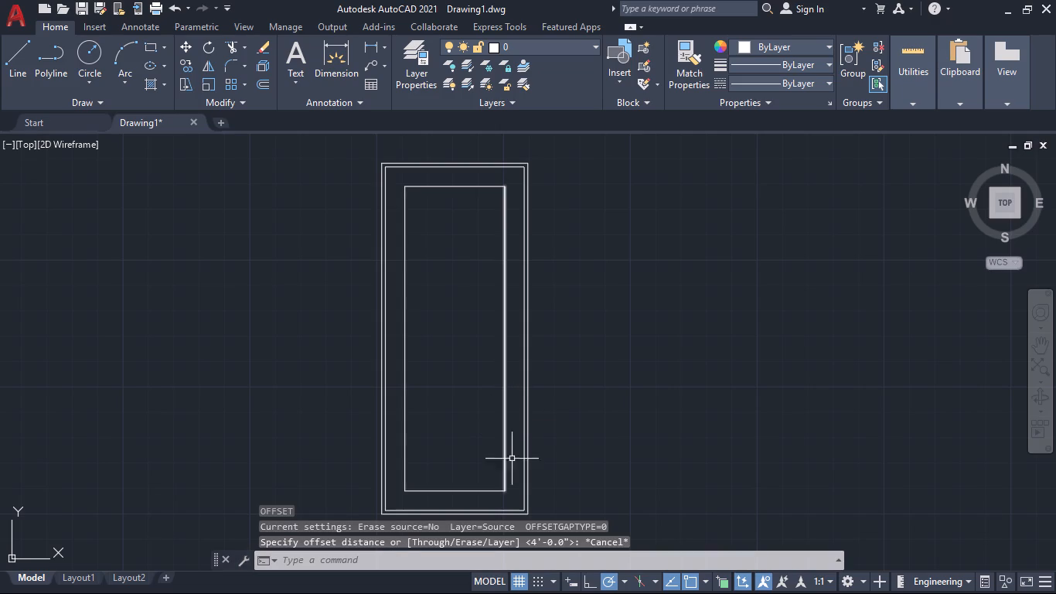
# Select the innermost rectangle's four sides one by one to check whether they are separate lines.
pyautogui.click(405, 449)
pyautogui.click(458, 493)
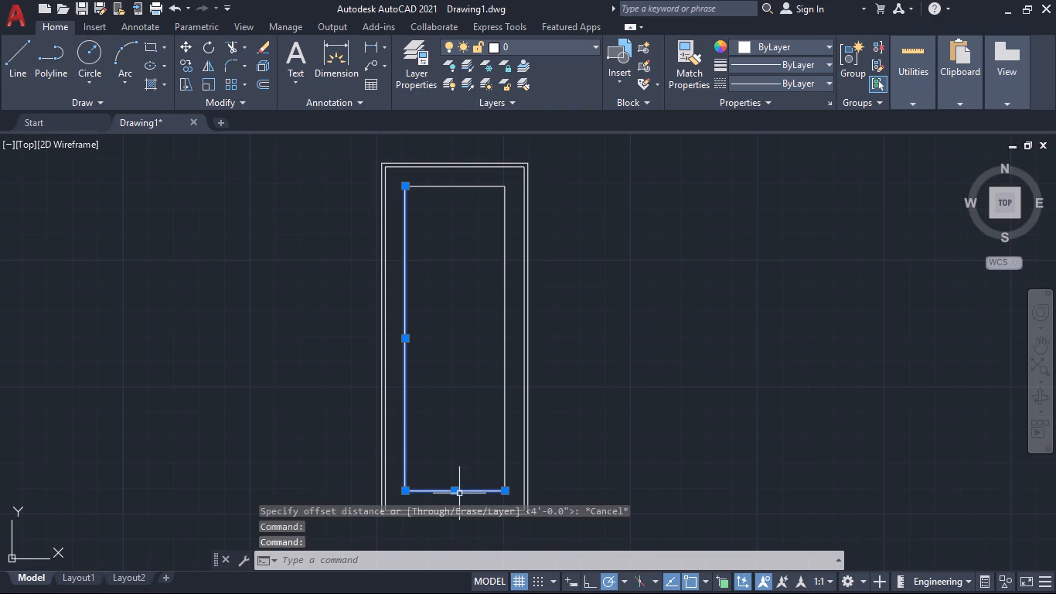
pyautogui.click(506, 407)
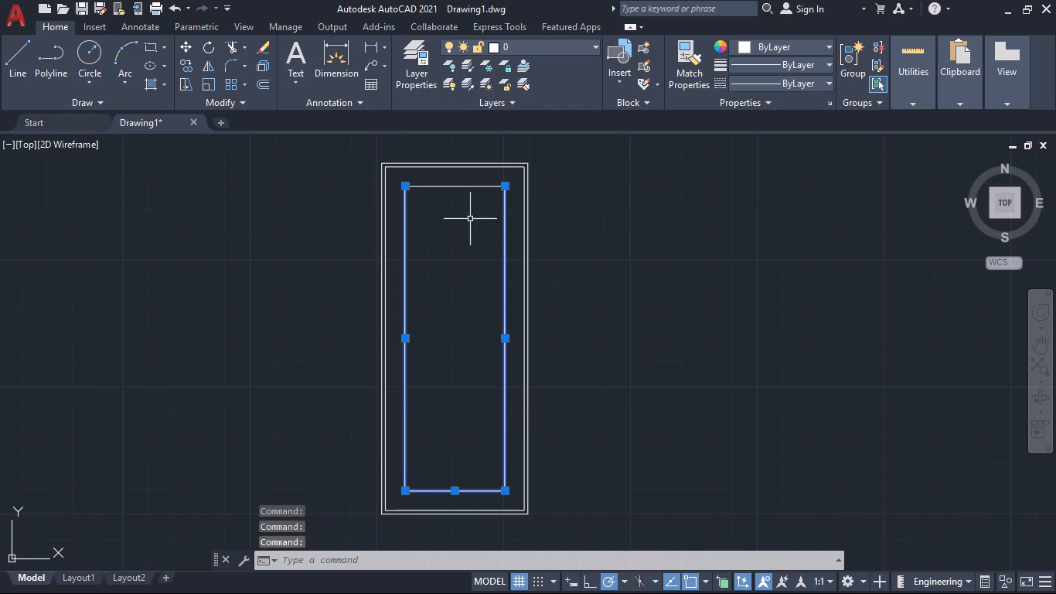
pyautogui.click(464, 186)
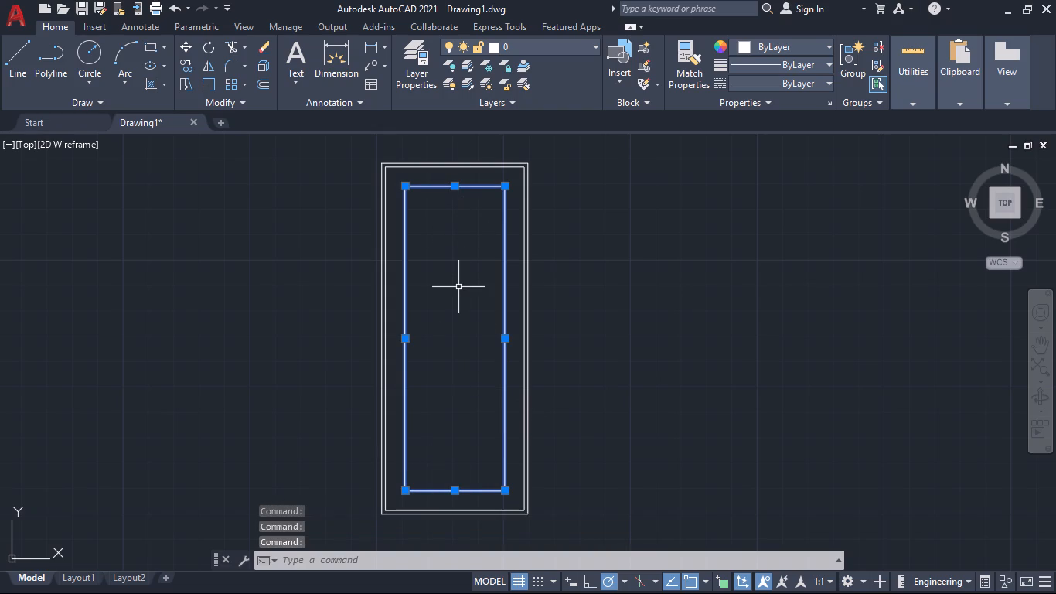
pyautogui.press('Escape')
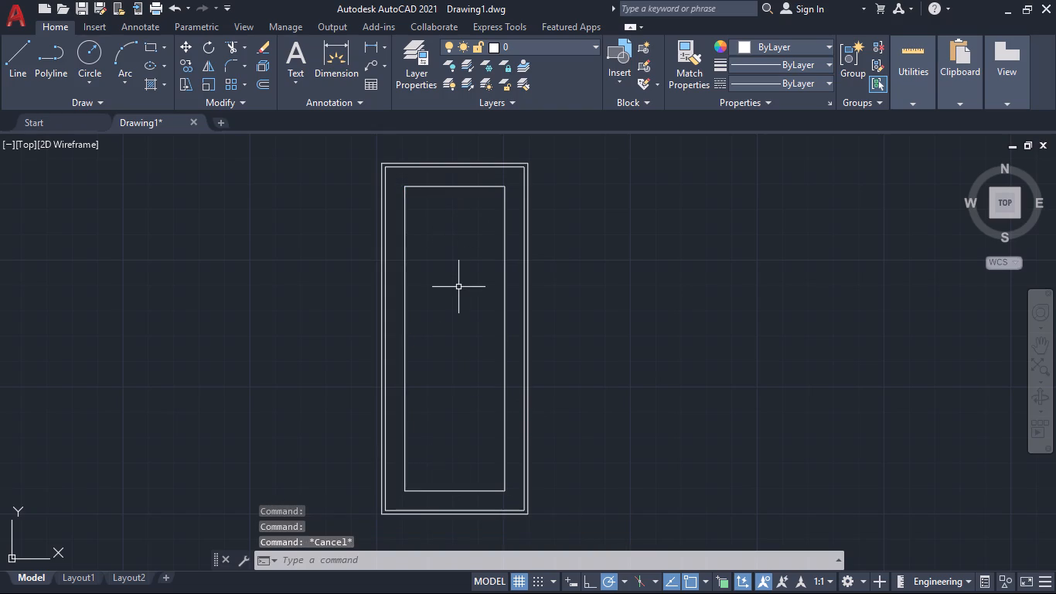
# Offset the innermost rectangle's left and top lines 2' outward, toward the inner wall.
pyautogui.press('o')
pyautogui.press('Return')
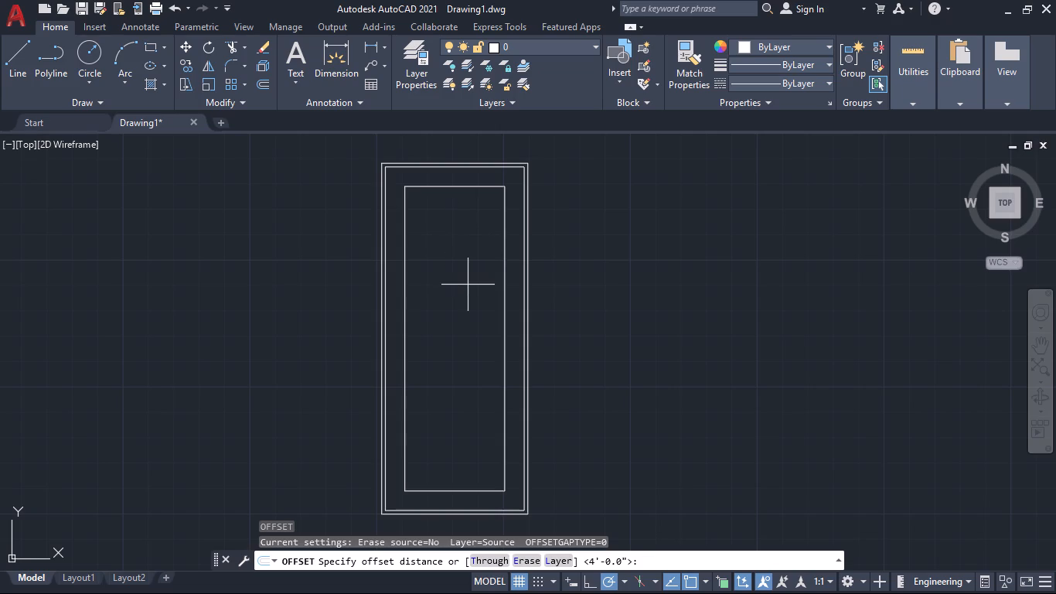
pyautogui.write("2'")
pyautogui.press('Return')
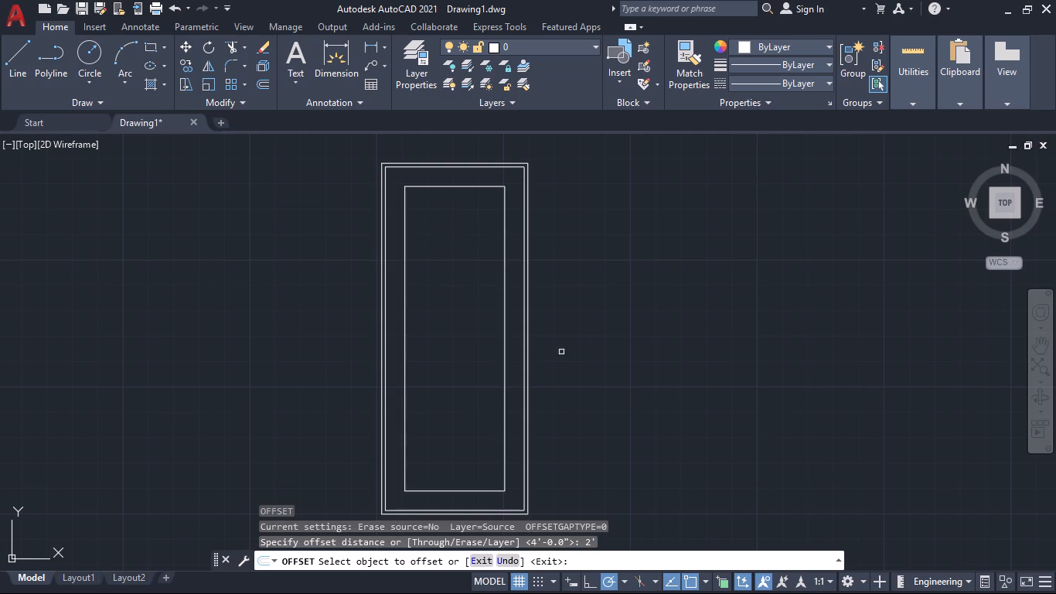
pyautogui.click(405, 413)
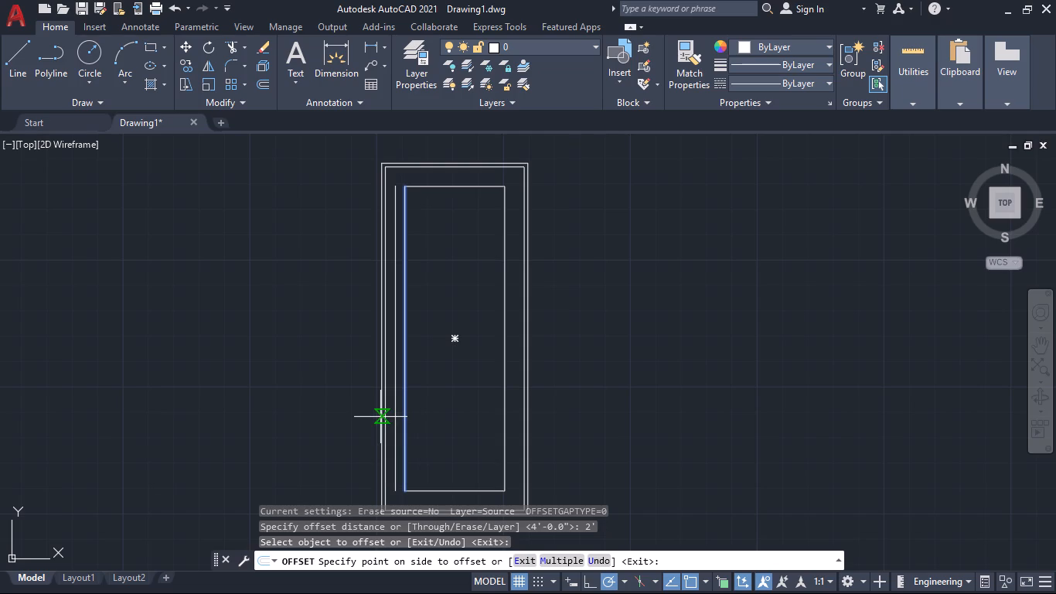
pyautogui.click(380, 417)
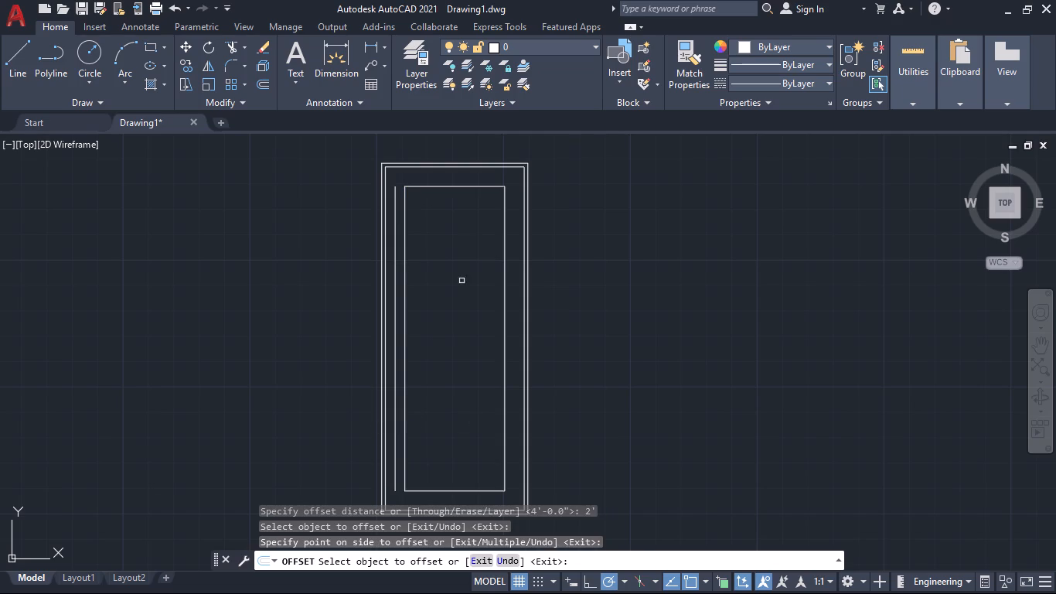
pyautogui.click(439, 187)
pyautogui.click(431, 170)
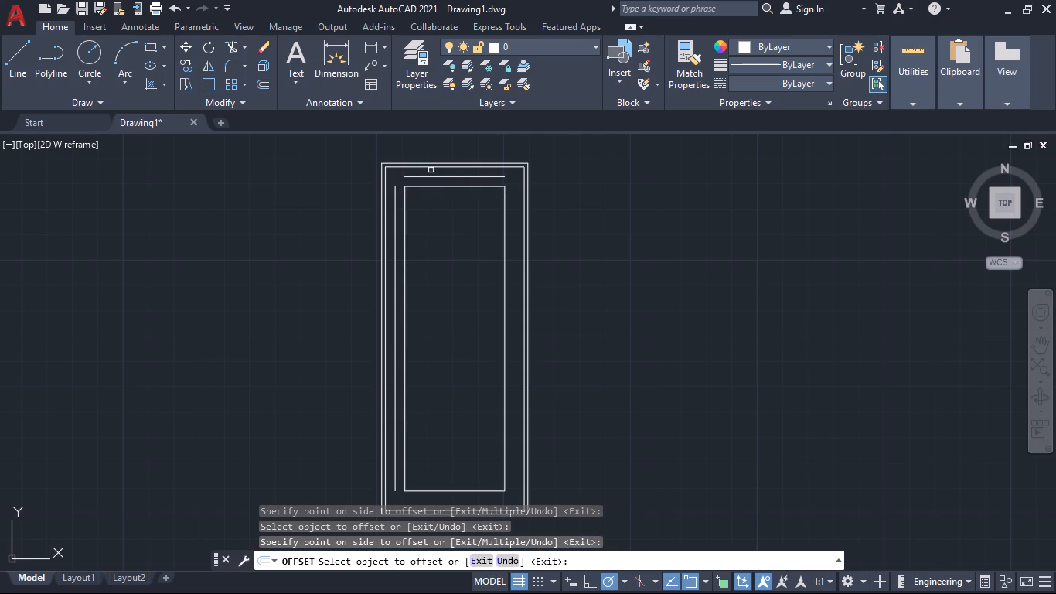
pyautogui.press('Escape')
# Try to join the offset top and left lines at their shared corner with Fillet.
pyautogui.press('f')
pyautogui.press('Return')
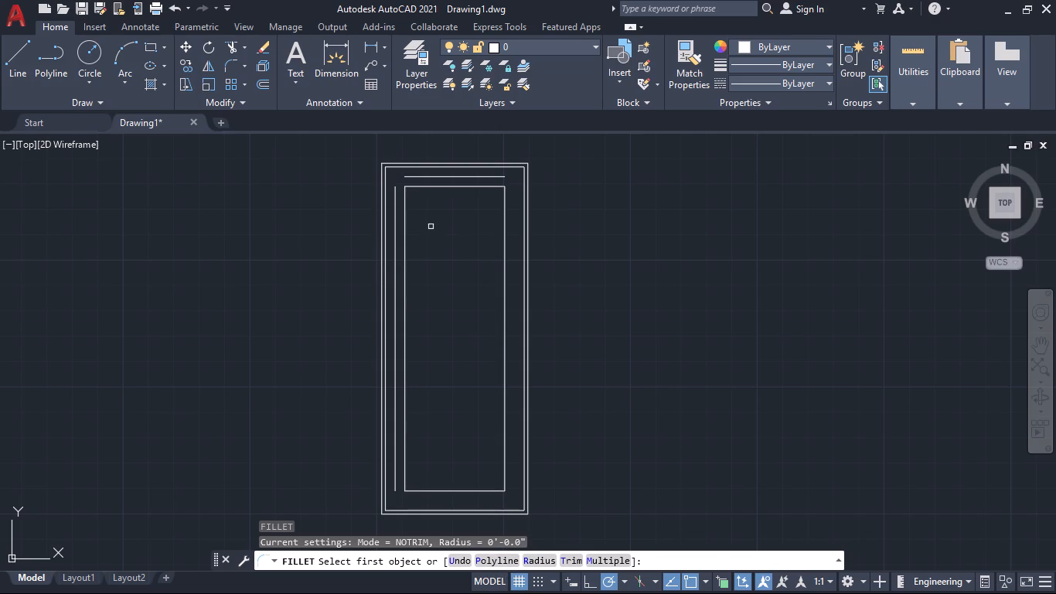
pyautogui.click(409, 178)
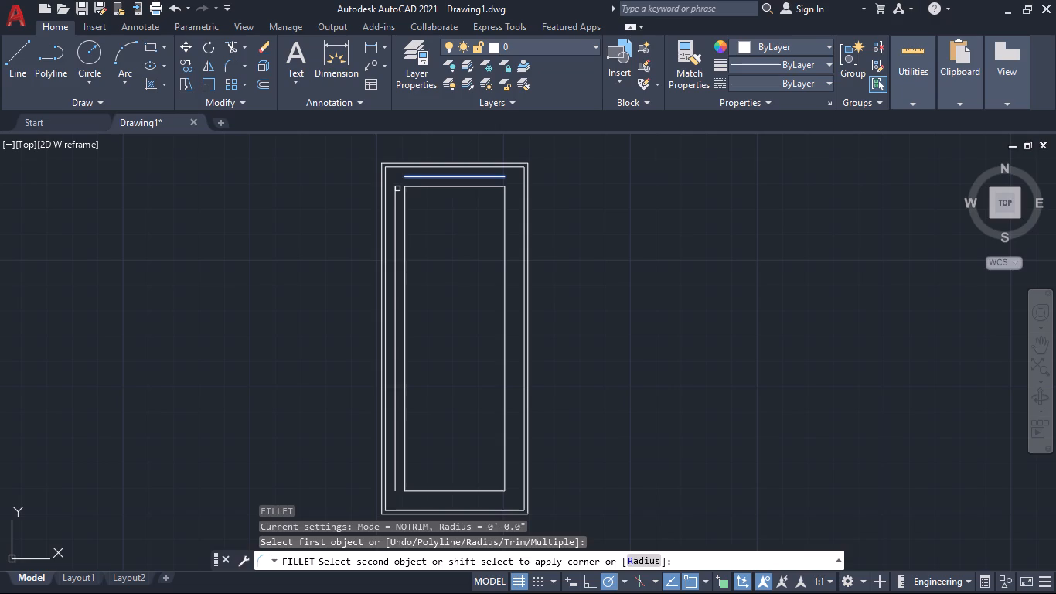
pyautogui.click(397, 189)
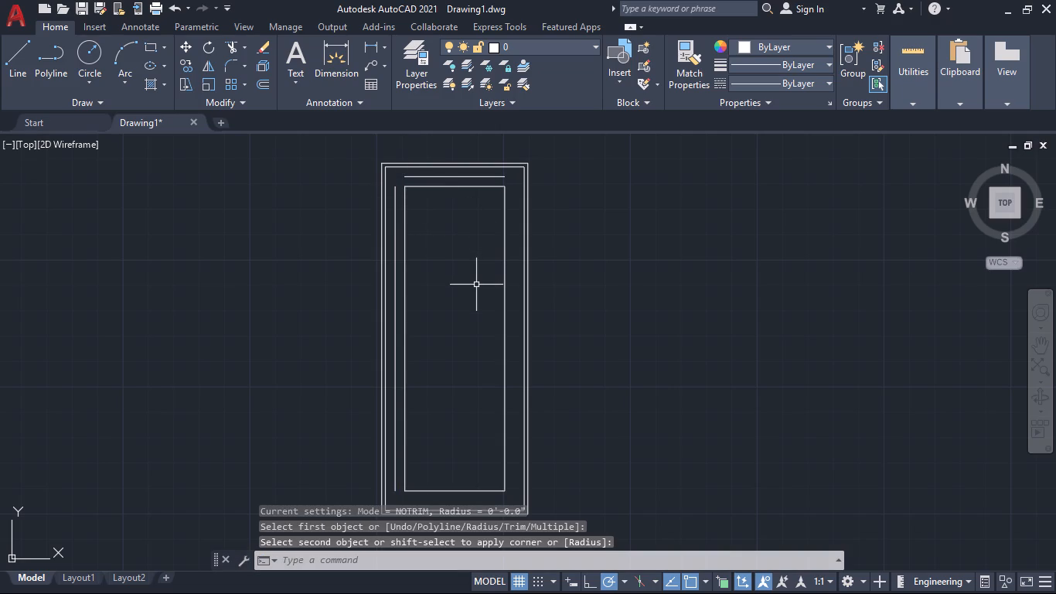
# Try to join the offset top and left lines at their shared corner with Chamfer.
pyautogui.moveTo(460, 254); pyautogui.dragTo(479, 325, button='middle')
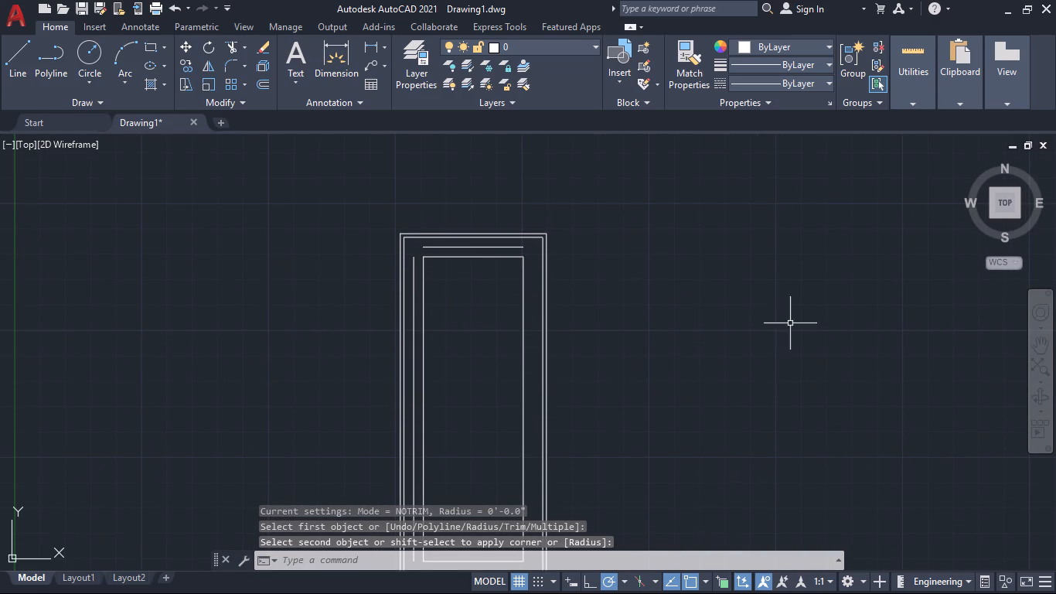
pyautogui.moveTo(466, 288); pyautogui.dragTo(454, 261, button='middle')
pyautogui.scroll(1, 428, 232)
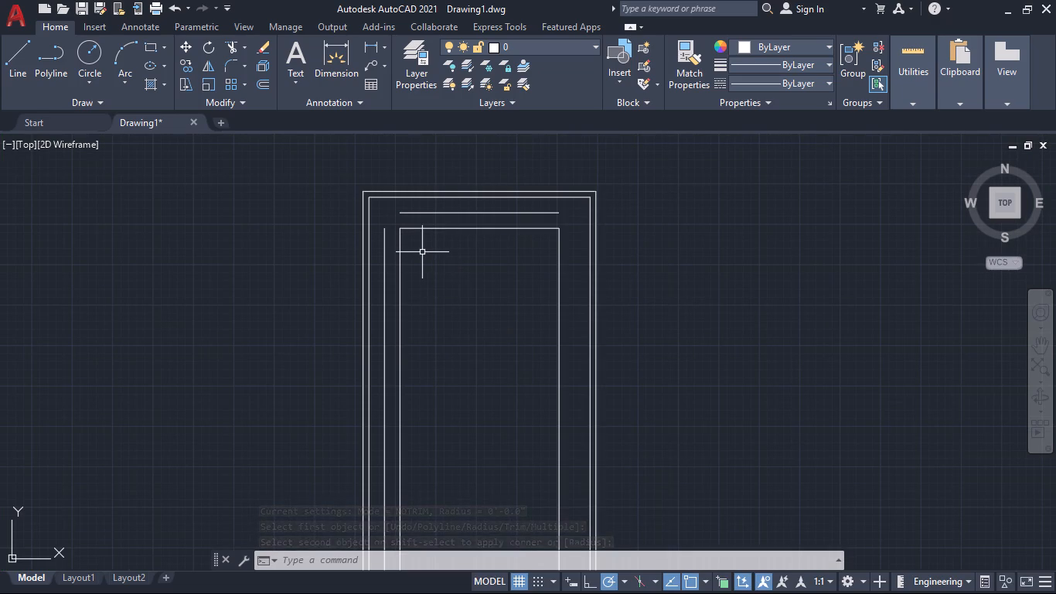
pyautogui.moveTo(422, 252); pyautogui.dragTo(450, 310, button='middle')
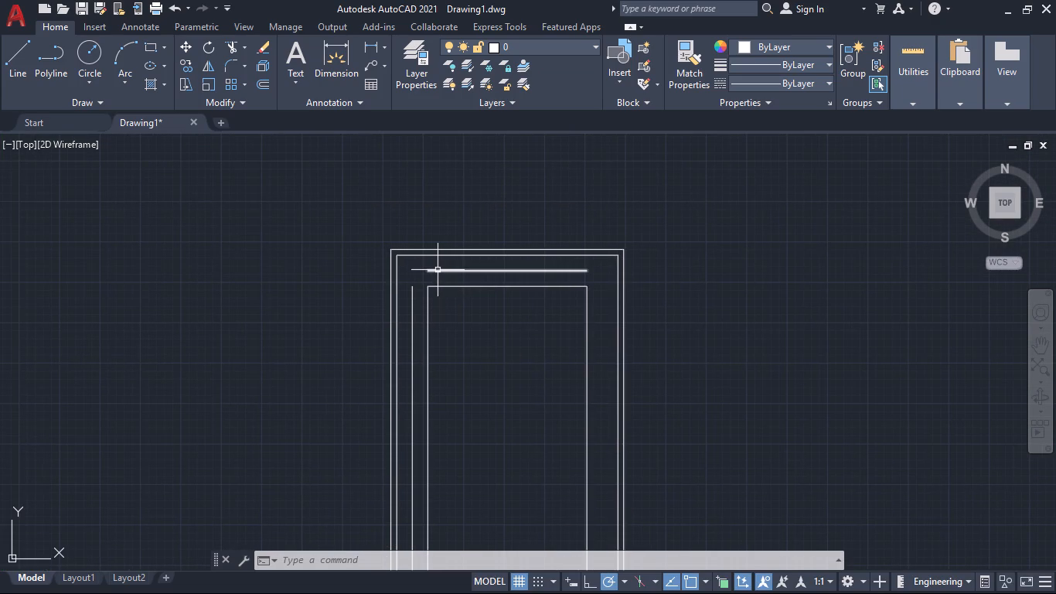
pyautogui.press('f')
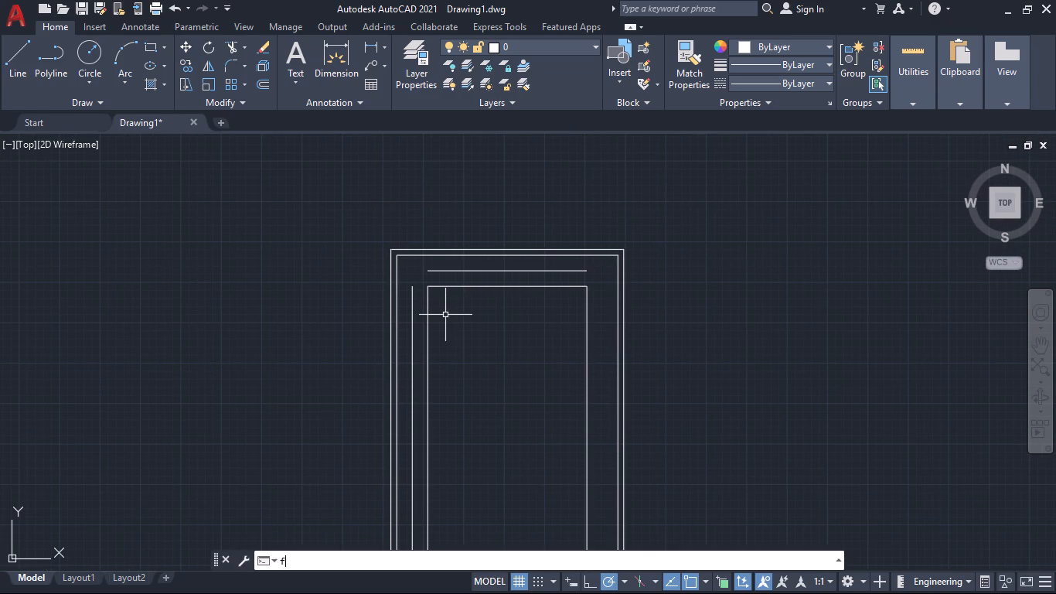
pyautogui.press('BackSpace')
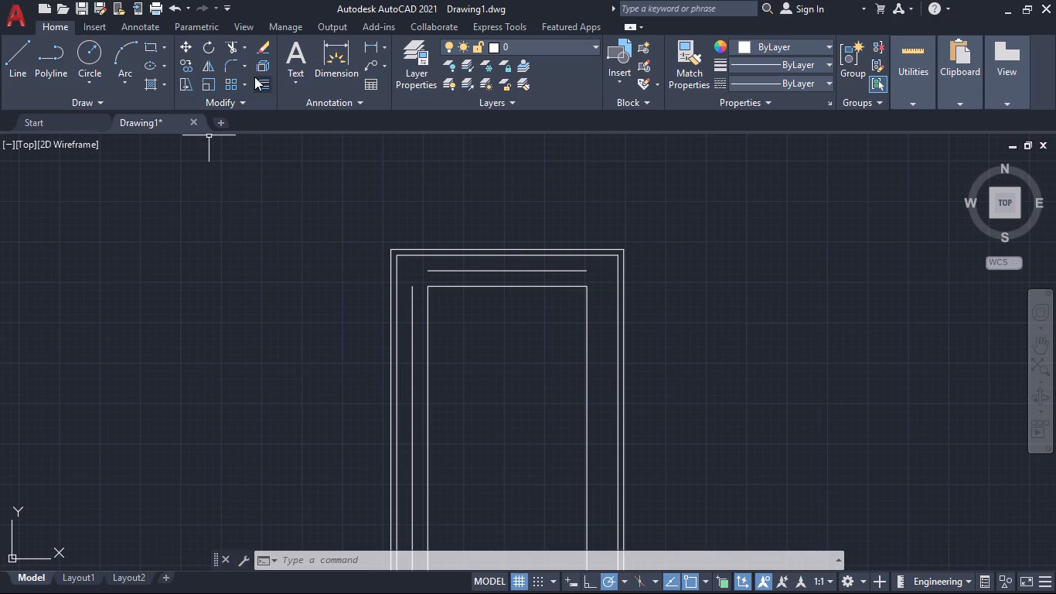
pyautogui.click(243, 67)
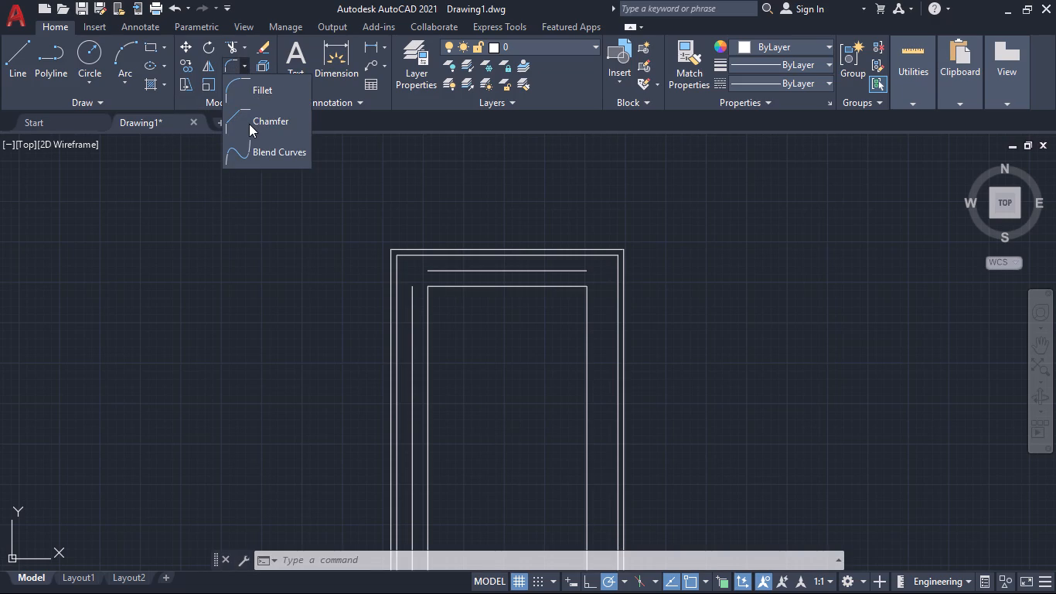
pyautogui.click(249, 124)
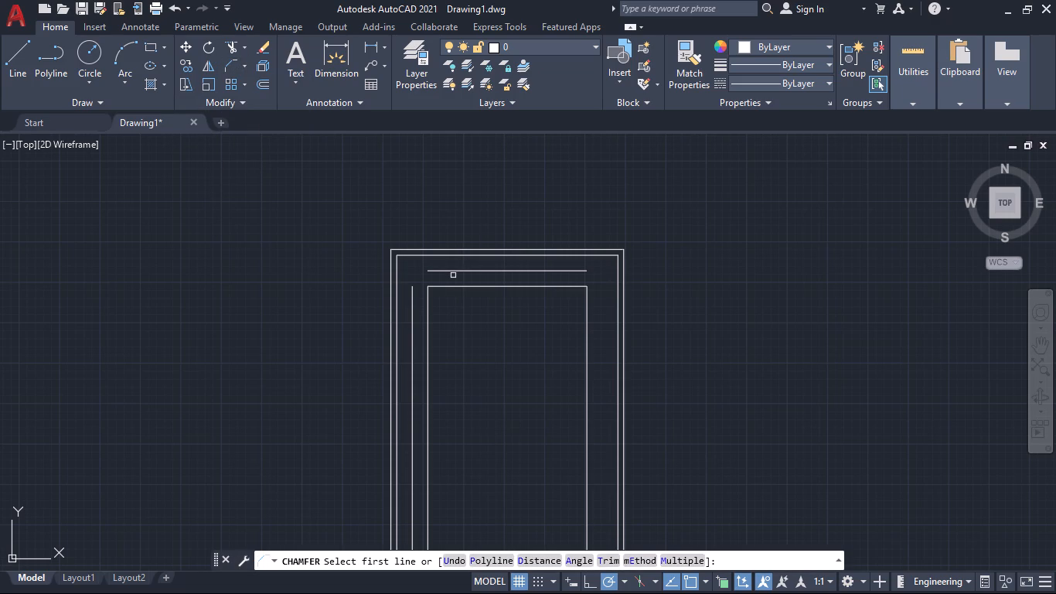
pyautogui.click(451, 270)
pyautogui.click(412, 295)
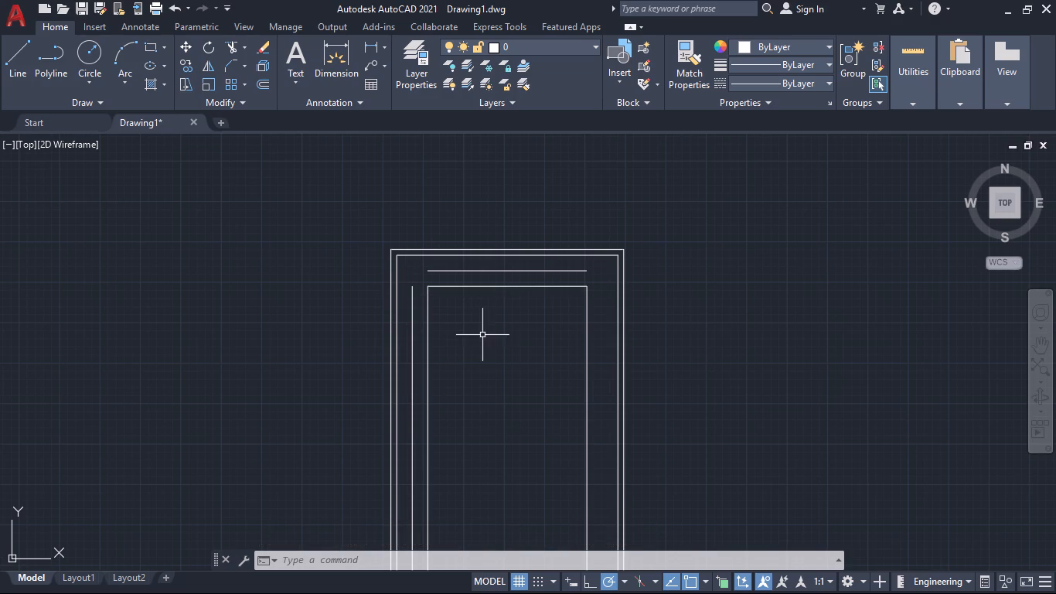
# Close the upper corners with Trim by extending the right line and both offset lines, and cutting the left line's overhang.
pyautogui.moveTo(489, 360); pyautogui.dragTo(465, 230, button='middle')
pyautogui.scroll(-3, 480, 287)
pyautogui.moveTo(479, 344); pyautogui.dragTo(479, 333, button='middle')
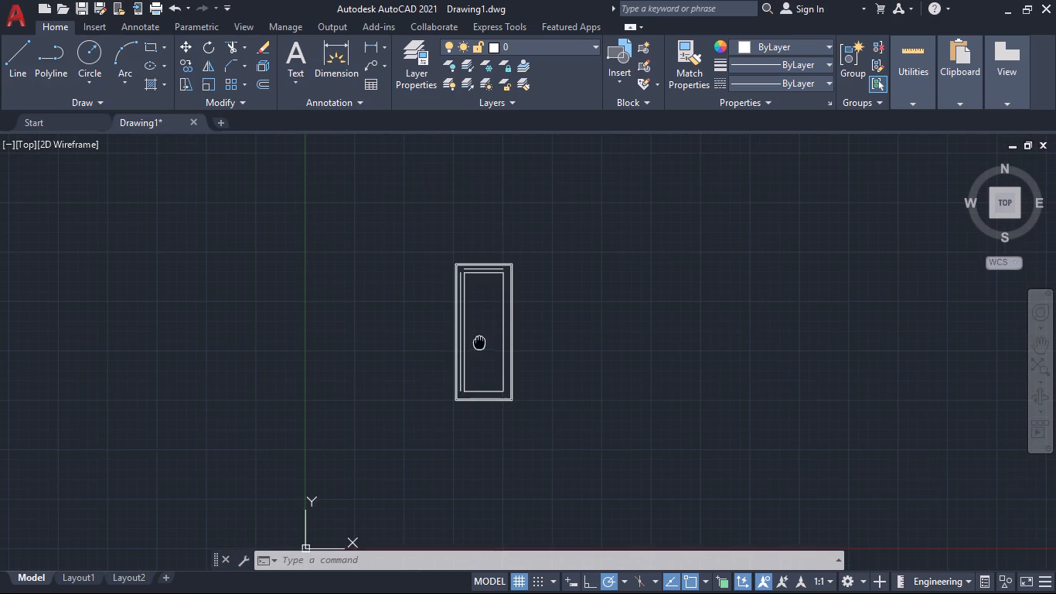
pyautogui.moveTo(479, 333); pyautogui.dragTo(479, 315, button='middle')
pyautogui.scroll(2, 479, 315)
pyautogui.moveTo(479, 306); pyautogui.dragTo(465, 343, button='middle')
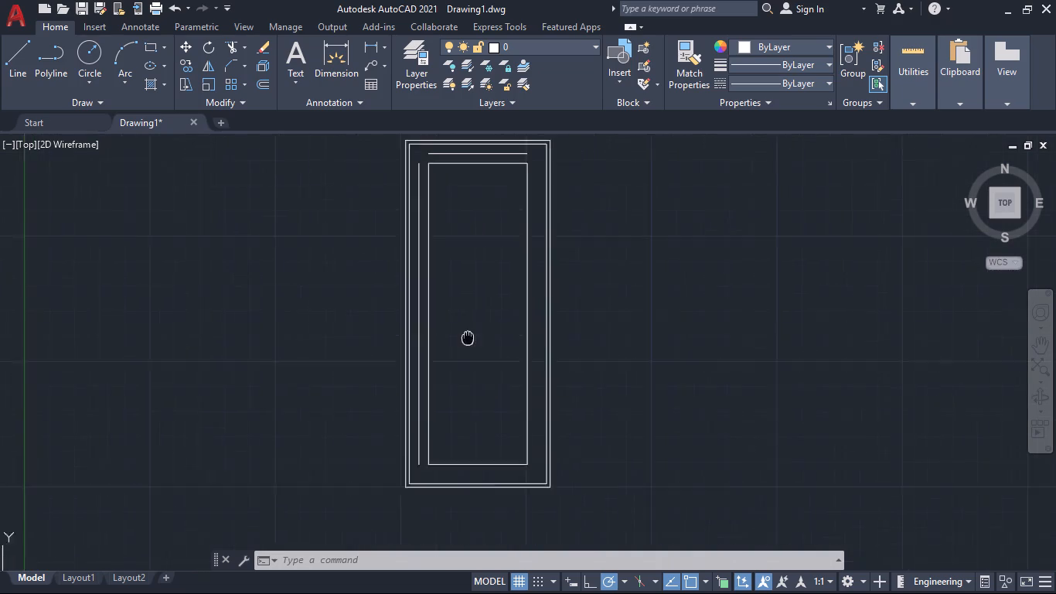
pyautogui.moveTo(465, 343); pyautogui.dragTo(464, 465, button='middle')
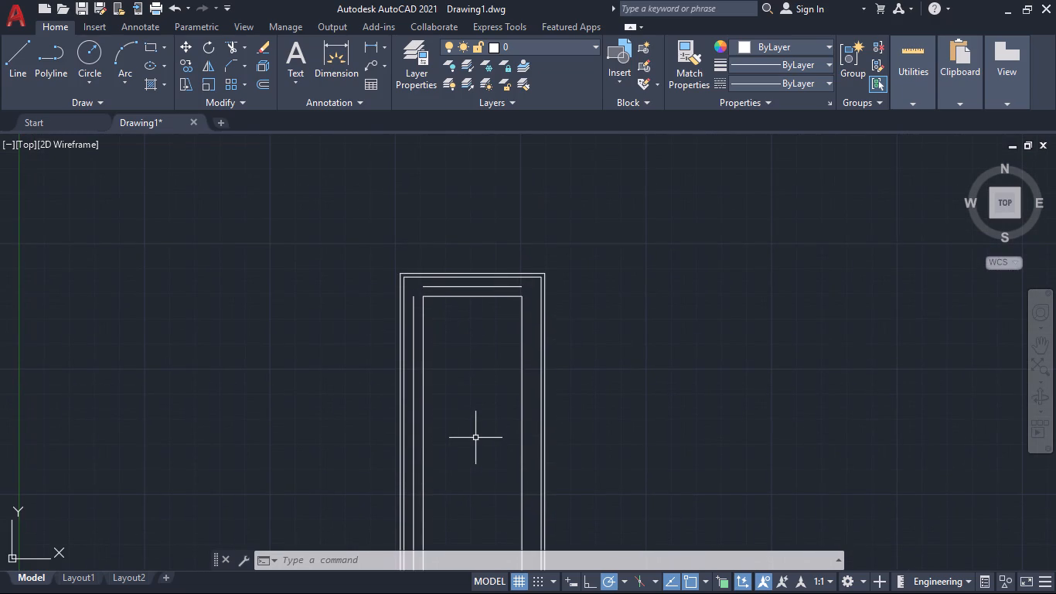
pyautogui.write('tr')
pyautogui.press('Return')
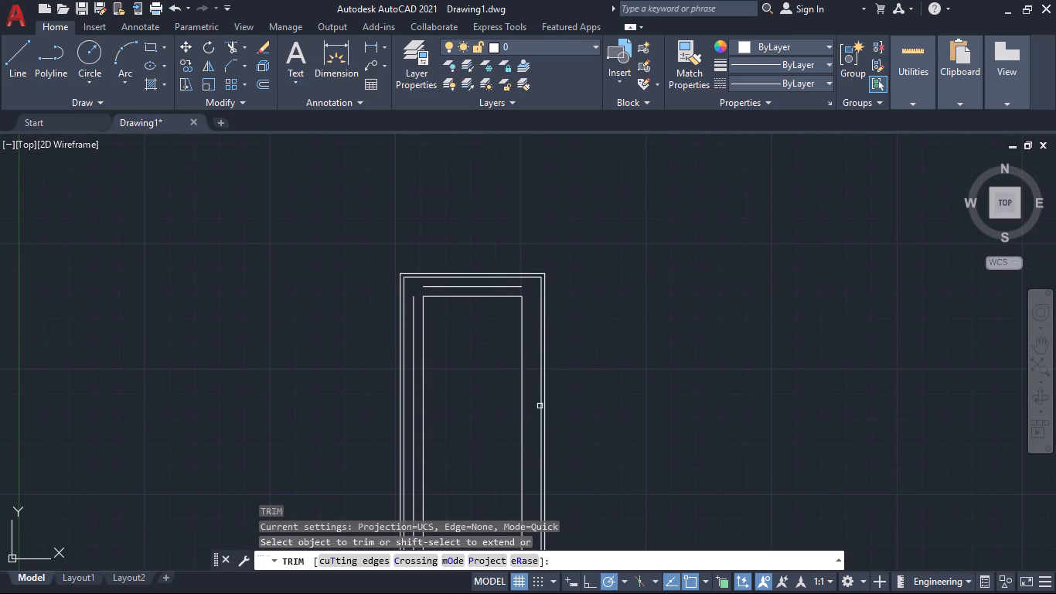
pyautogui.moveTo(598, 268); pyautogui.dragTo(609, 326, button='middle')
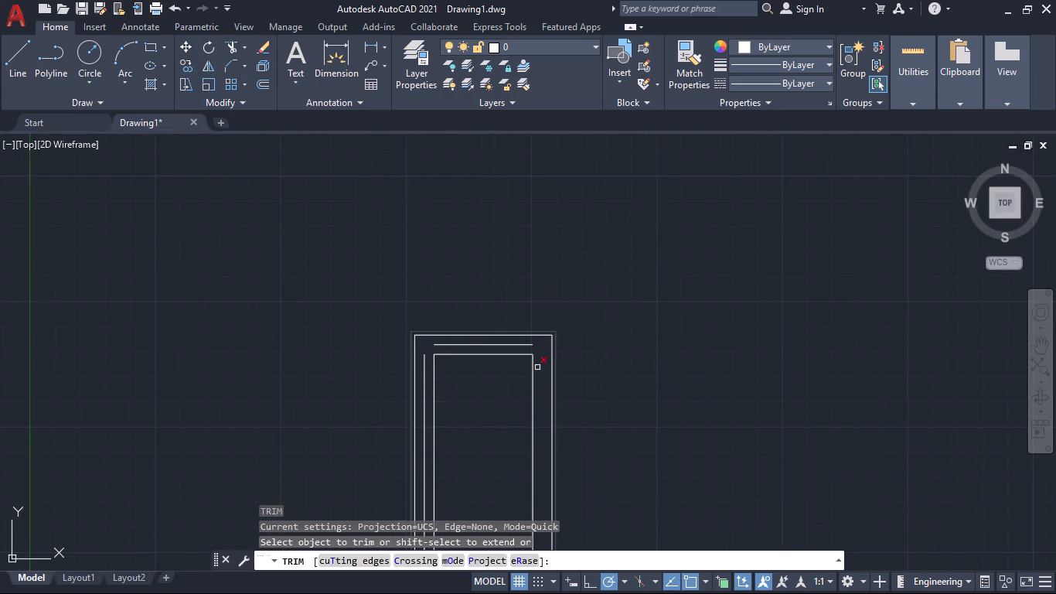
pyautogui.scroll(4, 529, 374)
pyautogui.scroll(-1, 584, 335)
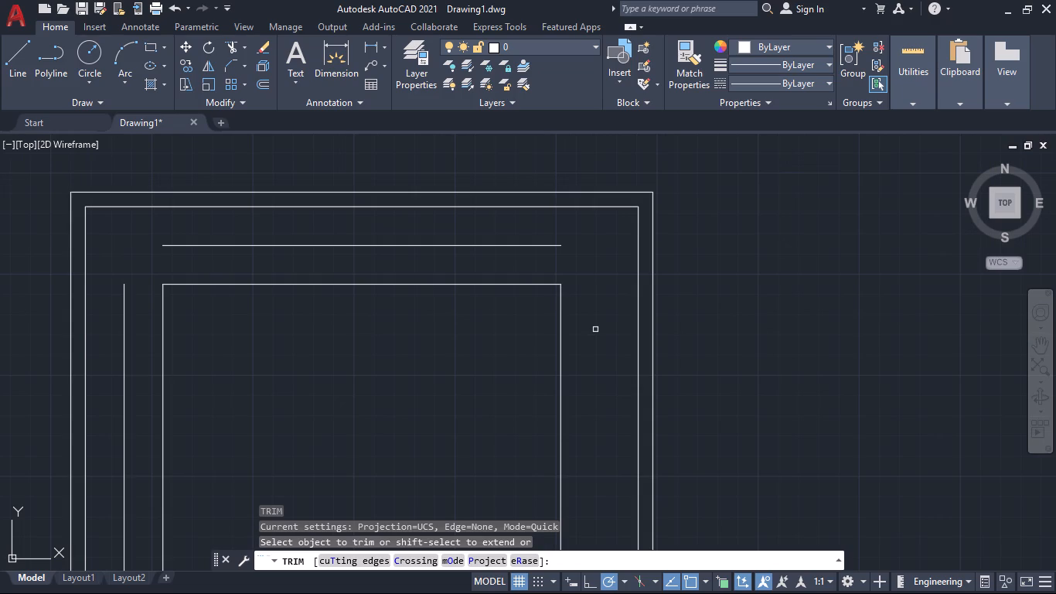
pyautogui.keyDown('shift'); pyautogui.click(562, 310); pyautogui.keyUp('shift')
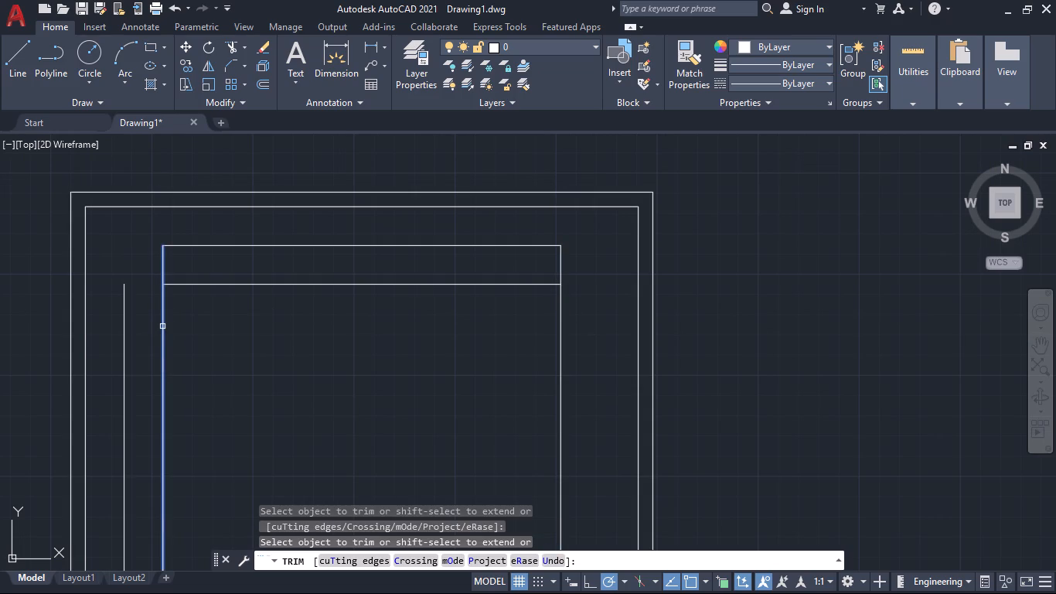
pyautogui.keyDown('shift'); pyautogui.click(124, 329); pyautogui.keyUp('shift')
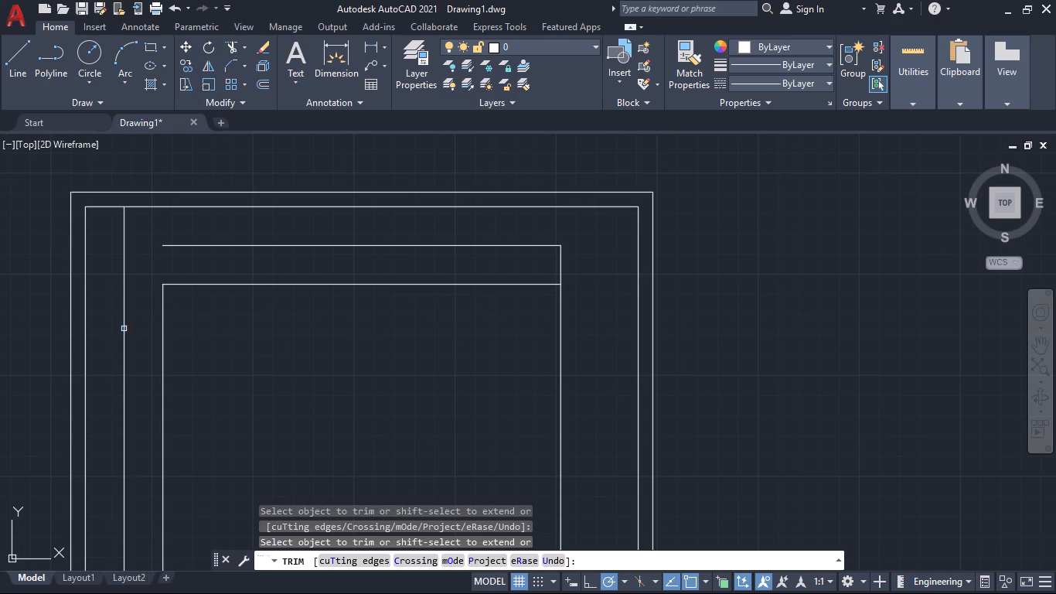
pyautogui.keyDown('shift'); pyautogui.click(192, 247); pyautogui.keyUp('shift')
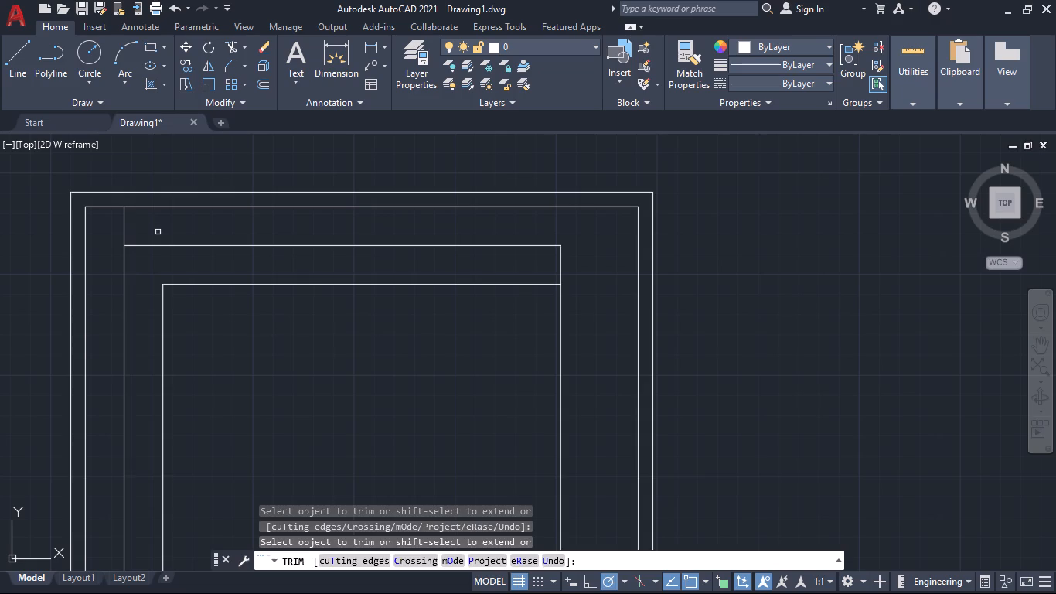
pyautogui.click(155, 230)
pyautogui.click(111, 234)
# Remove the original top and left lines of the innermost rectangle with Trim, keeping the offset ones.
pyautogui.scroll(-2, 234, 274)
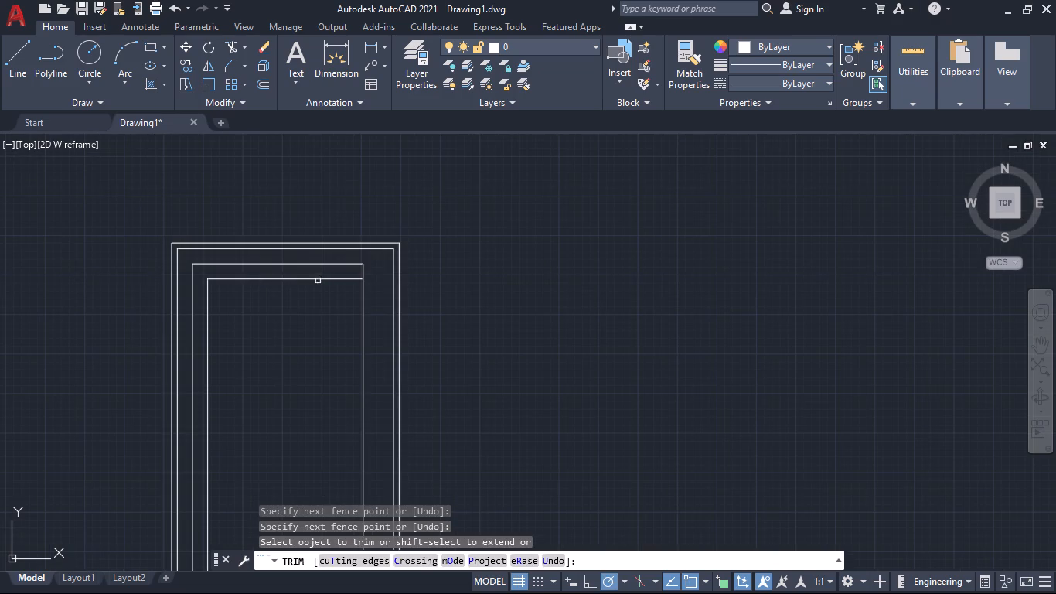
pyautogui.click(323, 278)
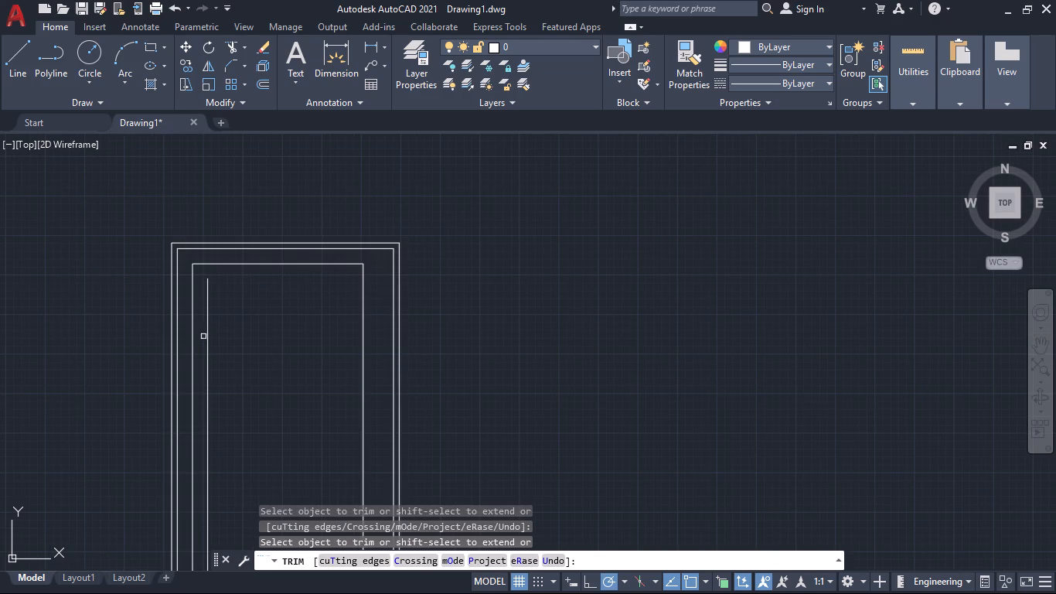
pyautogui.click(207, 339)
# Extend the innermost rectangle's bottom line to the offset left line to close the lower-left corner.
pyautogui.scroll(-1, 263, 344)
pyautogui.moveTo(274, 366); pyautogui.dragTo(337, 226, button='middle')
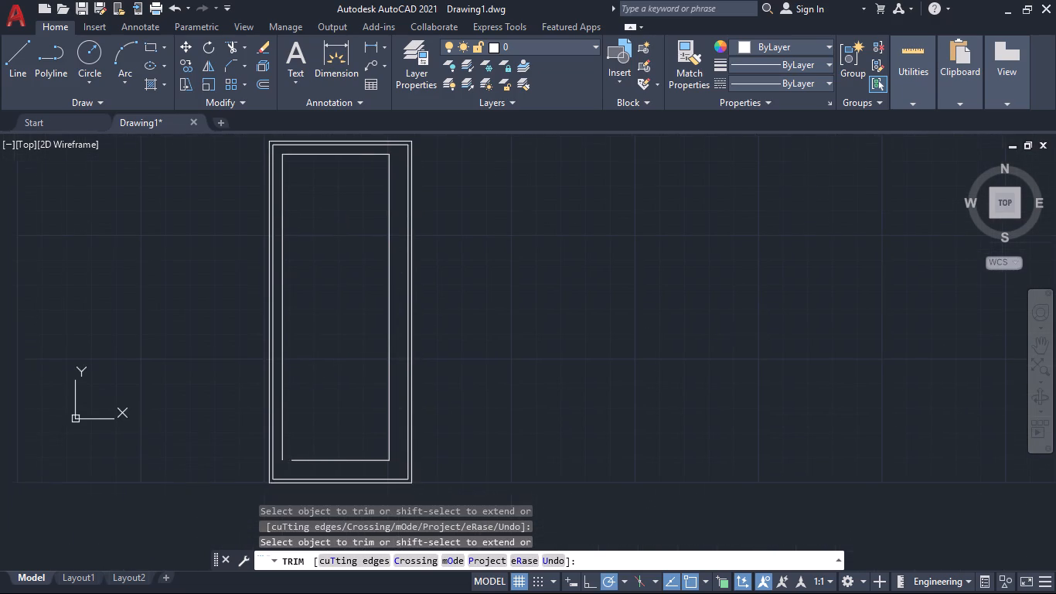
pyautogui.moveTo(305, 395); pyautogui.dragTo(319, 324, button='middle')
pyautogui.scroll(1, 319, 324)
pyautogui.scroll(1, 319, 411)
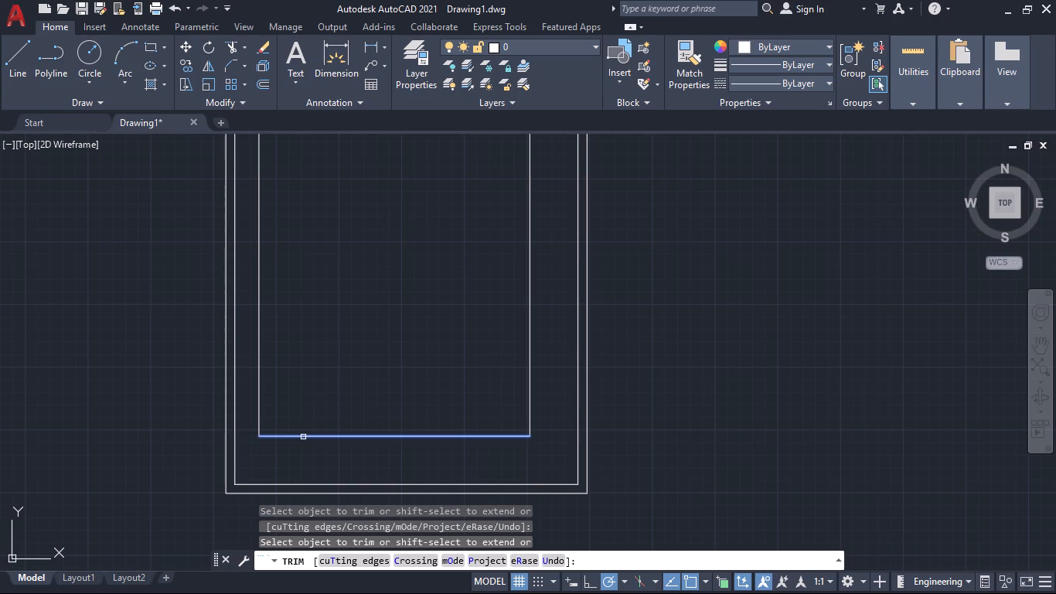
pyautogui.keyDown('shift'); pyautogui.click(303, 437); pyautogui.keyUp('shift')
pyautogui.scroll(-4, 353, 380)
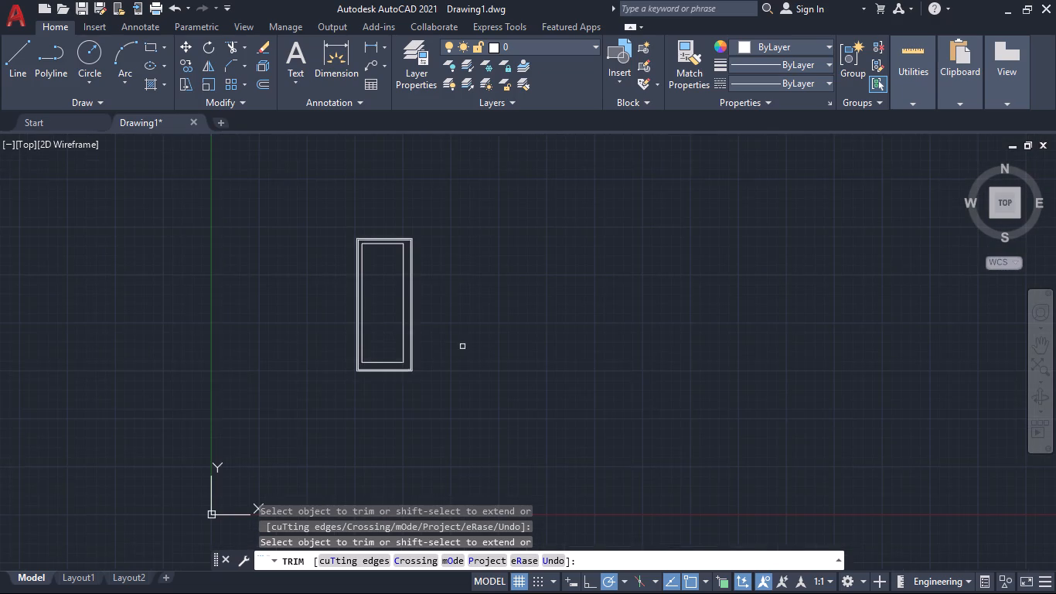
pyautogui.moveTo(472, 347); pyautogui.dragTo(554, 432, button='middle')
pyautogui.scroll(2, 547, 414)
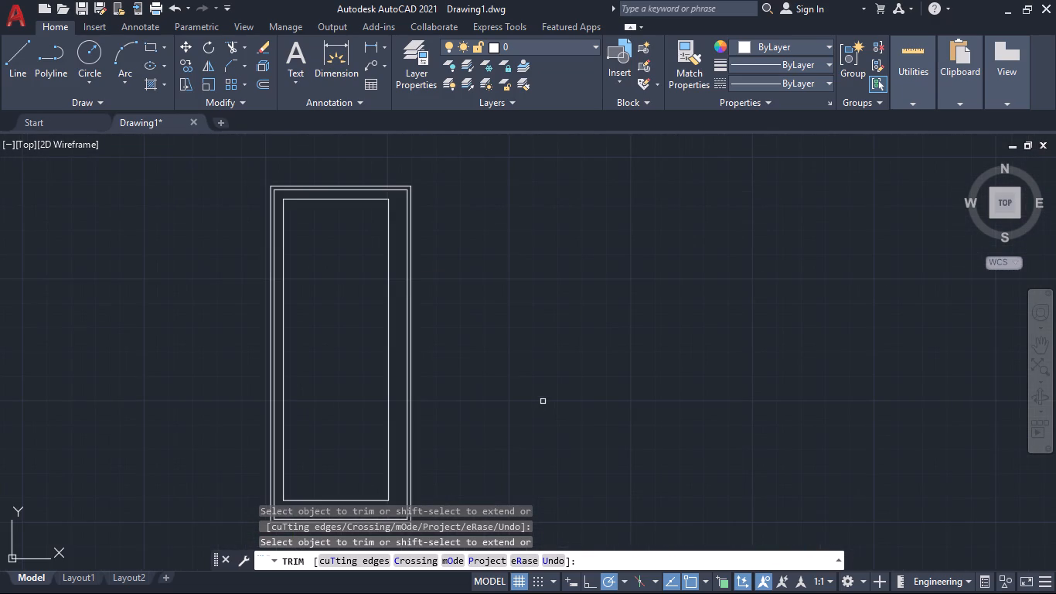
pyautogui.moveTo(543, 401); pyautogui.dragTo(560, 362, button='middle')
pyautogui.scroll(1, 543, 401)
pyautogui.scroll(-2, 566, 360)
pyautogui.middleClick(557, 350)
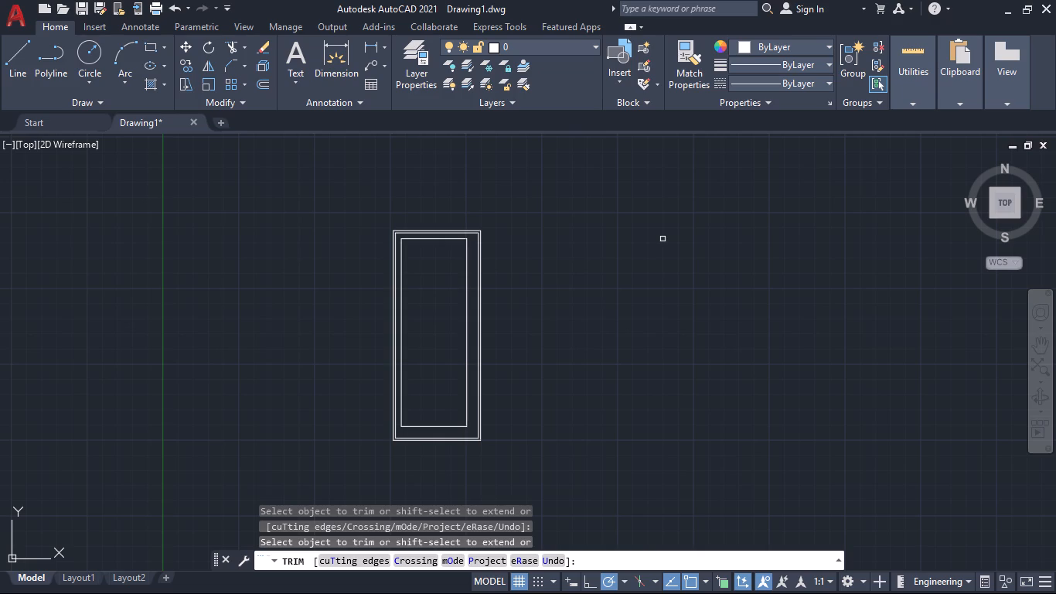
pyautogui.press('Escape')
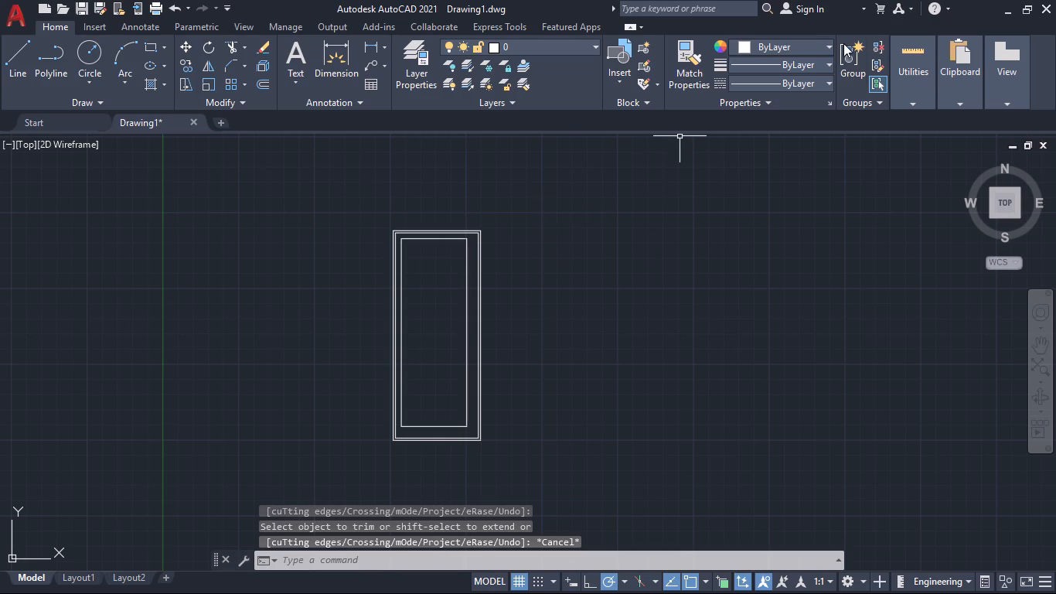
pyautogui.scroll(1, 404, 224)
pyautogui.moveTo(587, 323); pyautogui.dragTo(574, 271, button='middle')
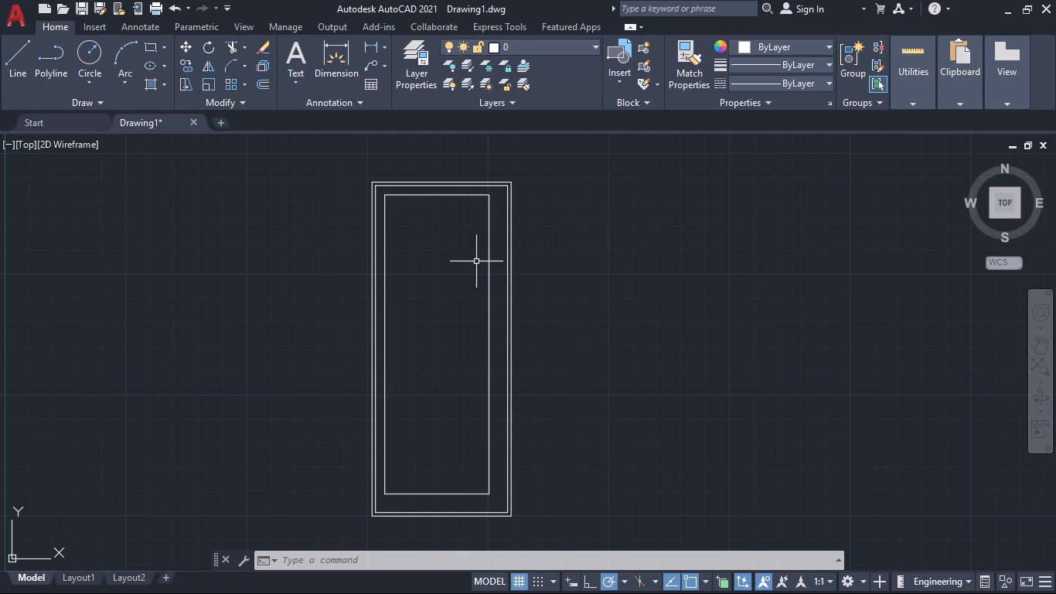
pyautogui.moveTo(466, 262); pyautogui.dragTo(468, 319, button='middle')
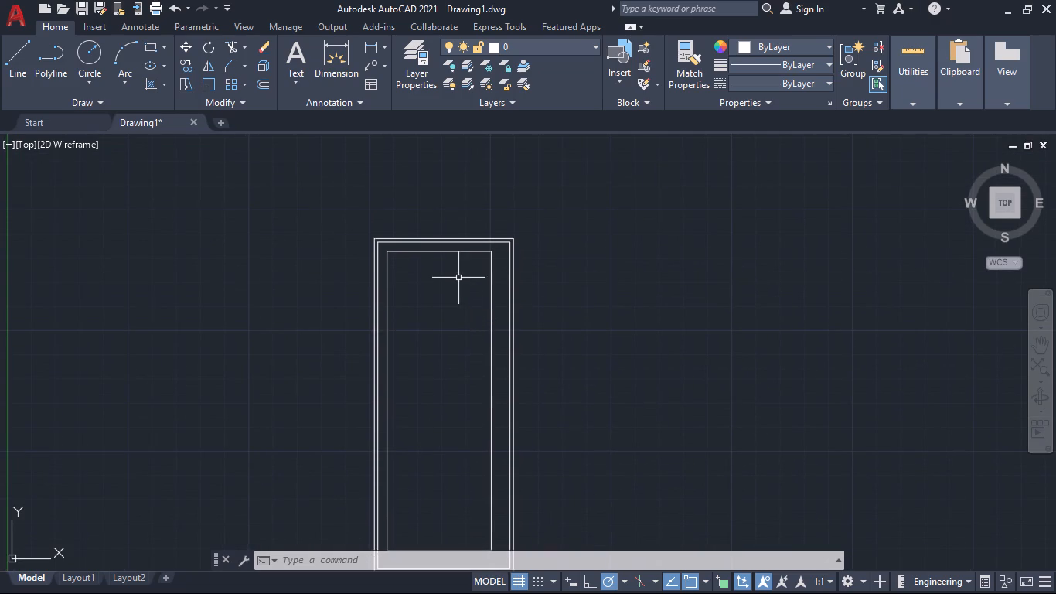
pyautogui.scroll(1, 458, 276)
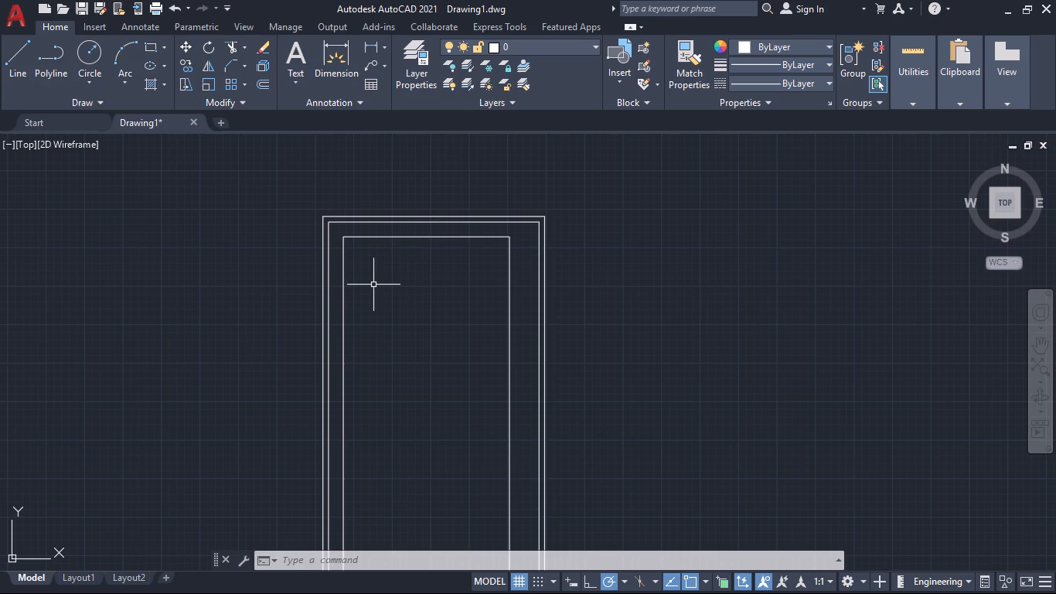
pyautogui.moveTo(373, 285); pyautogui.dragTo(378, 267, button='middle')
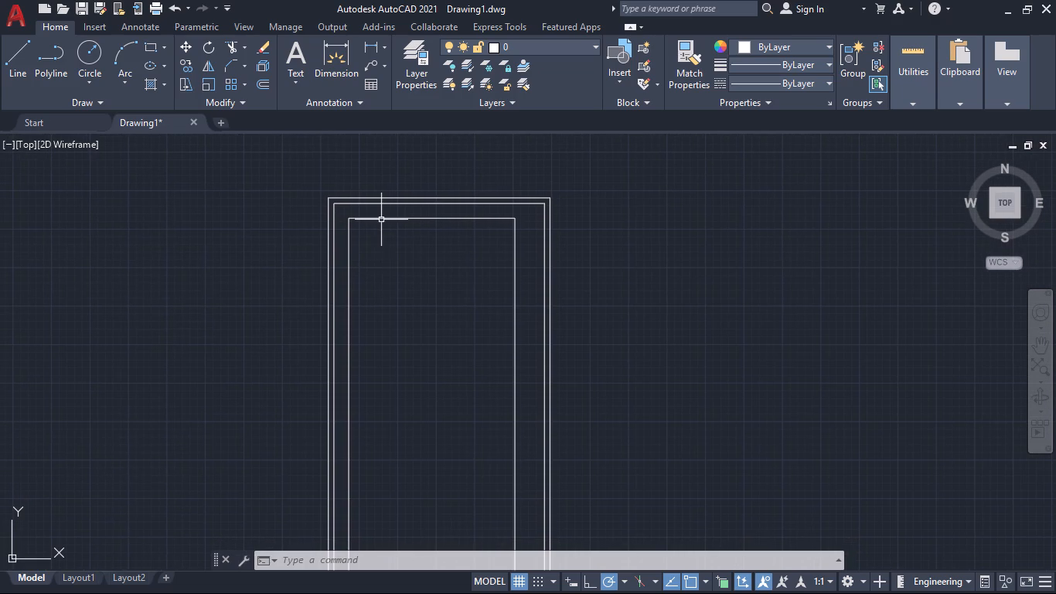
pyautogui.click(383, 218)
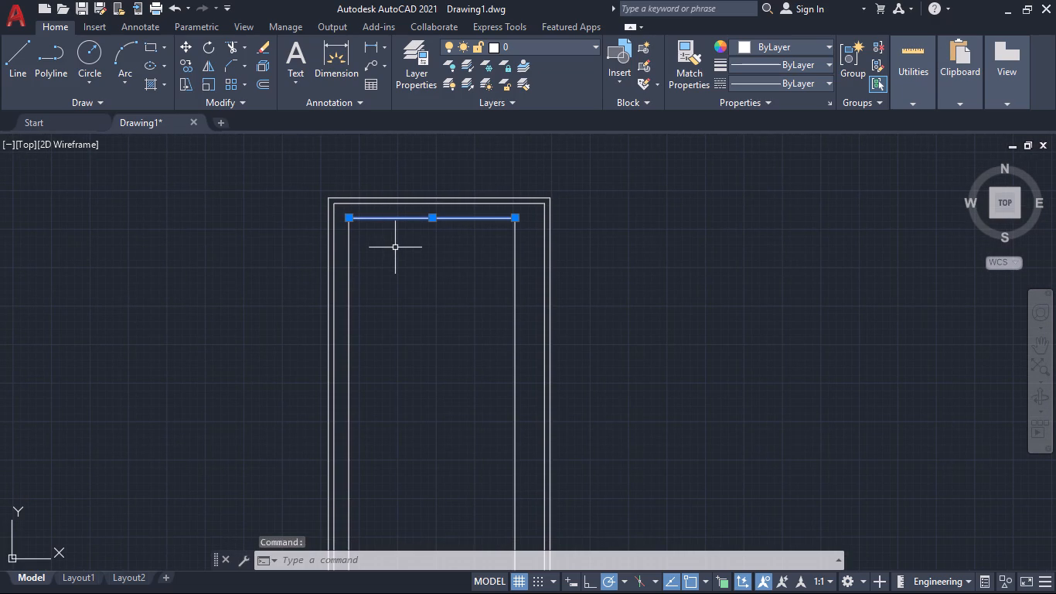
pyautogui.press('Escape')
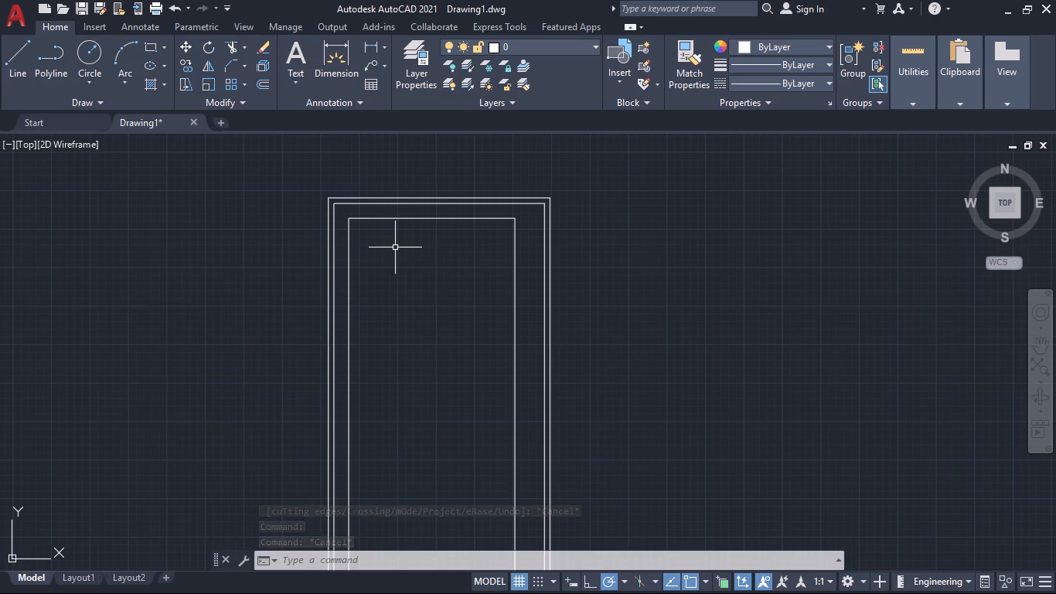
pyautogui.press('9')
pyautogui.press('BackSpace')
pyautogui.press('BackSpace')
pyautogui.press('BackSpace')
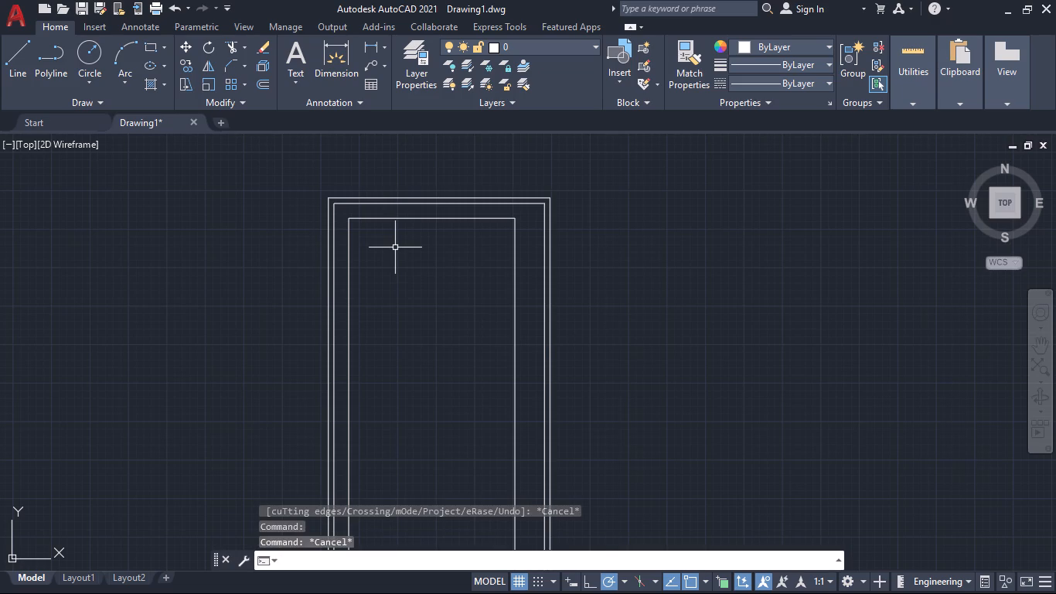
# Offset the top, left and right lines of the innermost rectangle 9" inward.
pyautogui.press('o')
pyautogui.press('Return')
pyautogui.press('9')
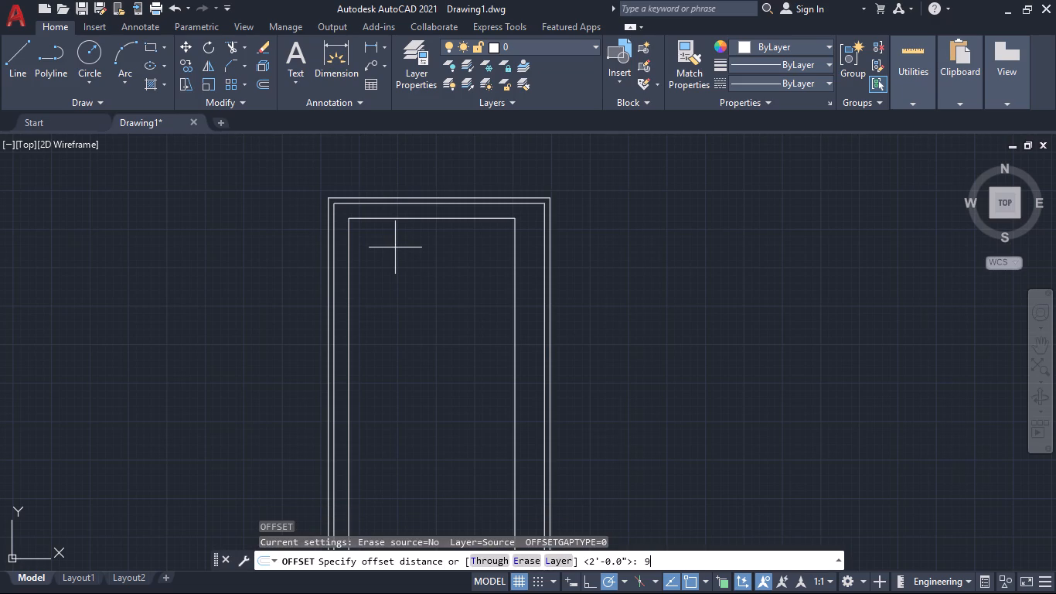
pyautogui.press("'")
pyautogui.press('BackSpace')
pyautogui.hotkey('shift', '"')
pyautogui.press('Return')
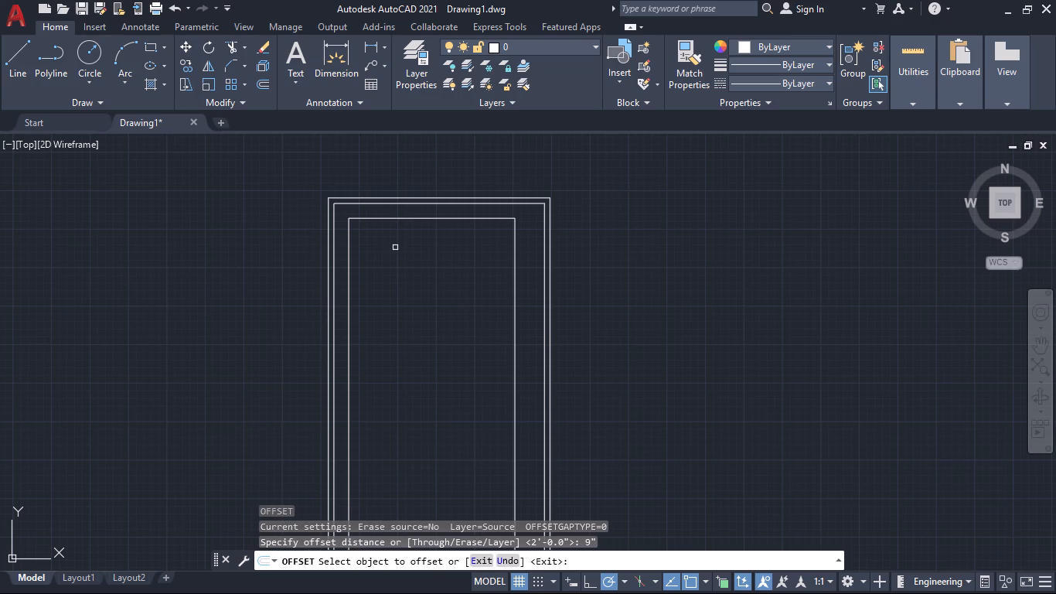
pyautogui.click(430, 218)
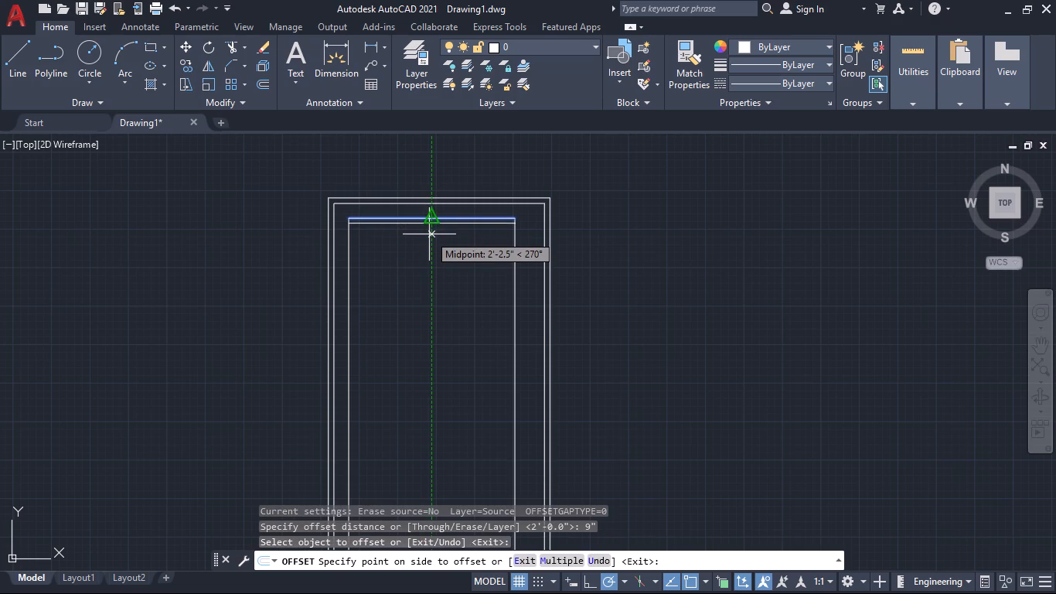
pyautogui.click(429, 234)
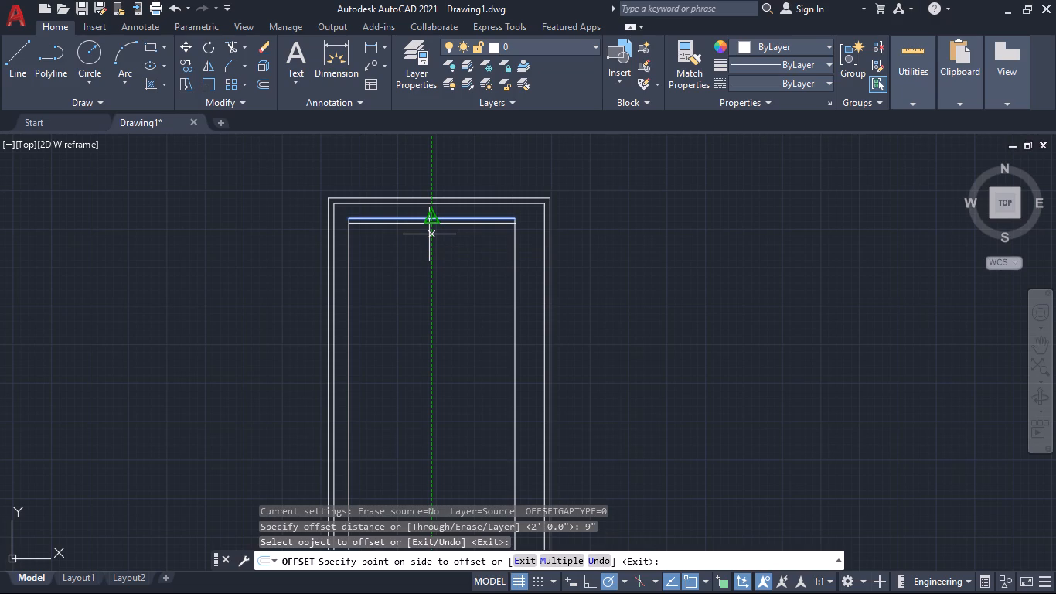
pyautogui.click(349, 261)
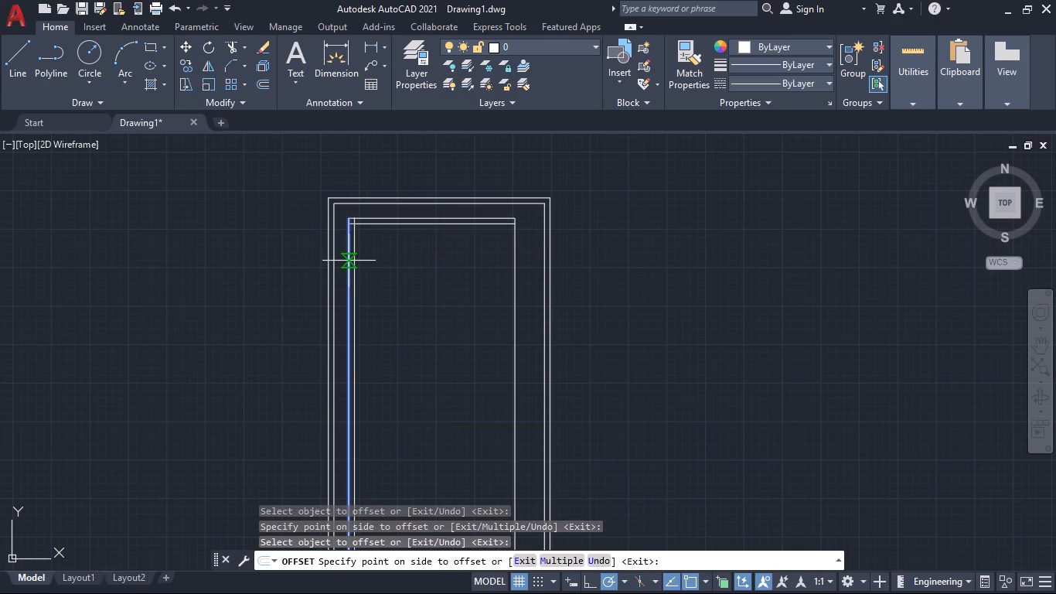
pyautogui.click(377, 265)
pyautogui.click(514, 269)
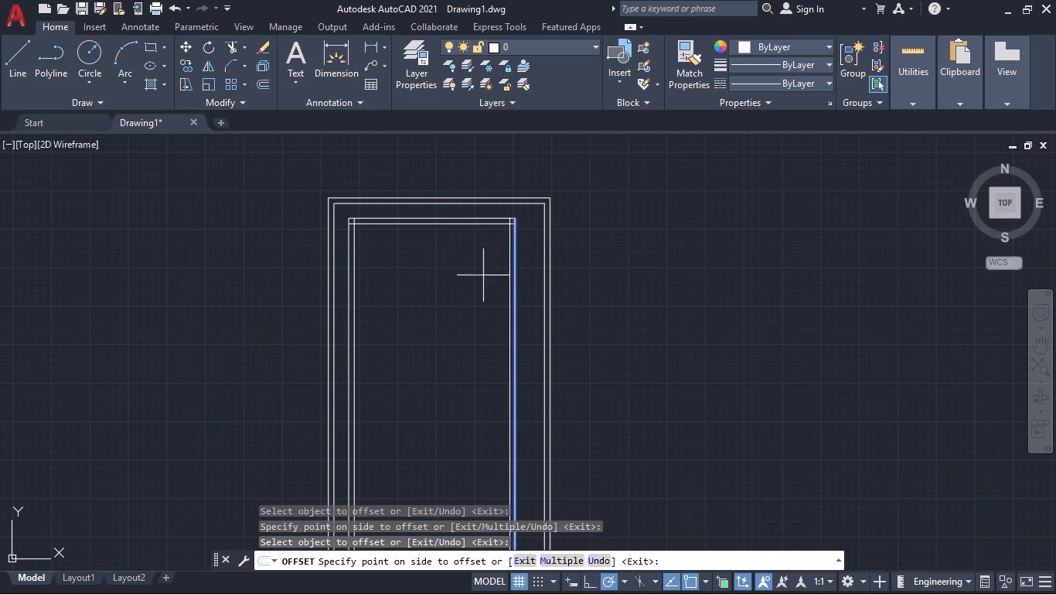
pyautogui.click(468, 279)
pyautogui.moveTo(439, 364); pyautogui.dragTo(435, 217, button='middle')
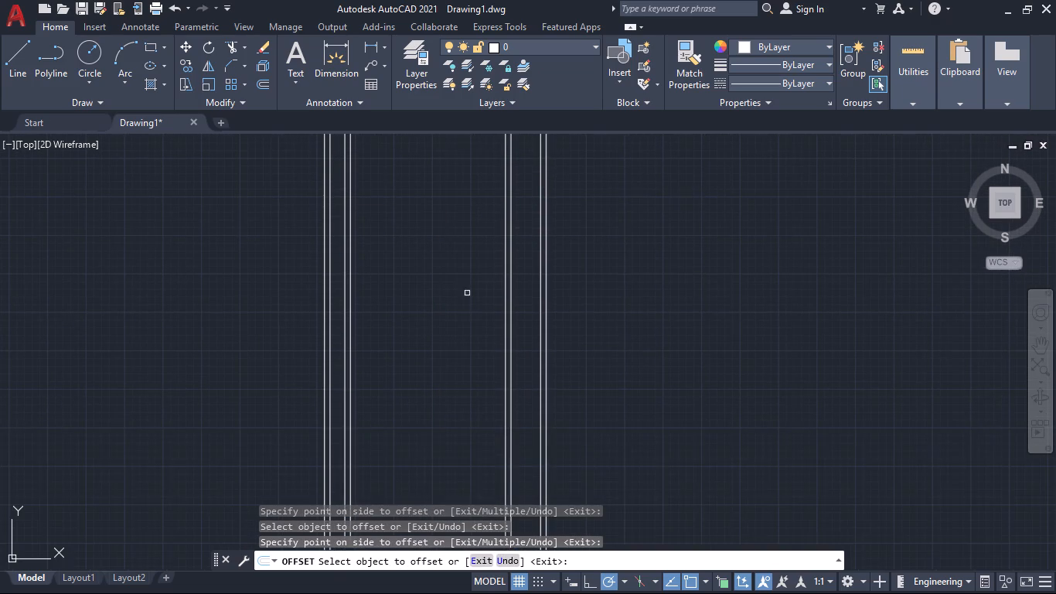
pyautogui.moveTo(448, 377); pyautogui.dragTo(414, 235, button='middle')
pyautogui.scroll(-1, 440, 342)
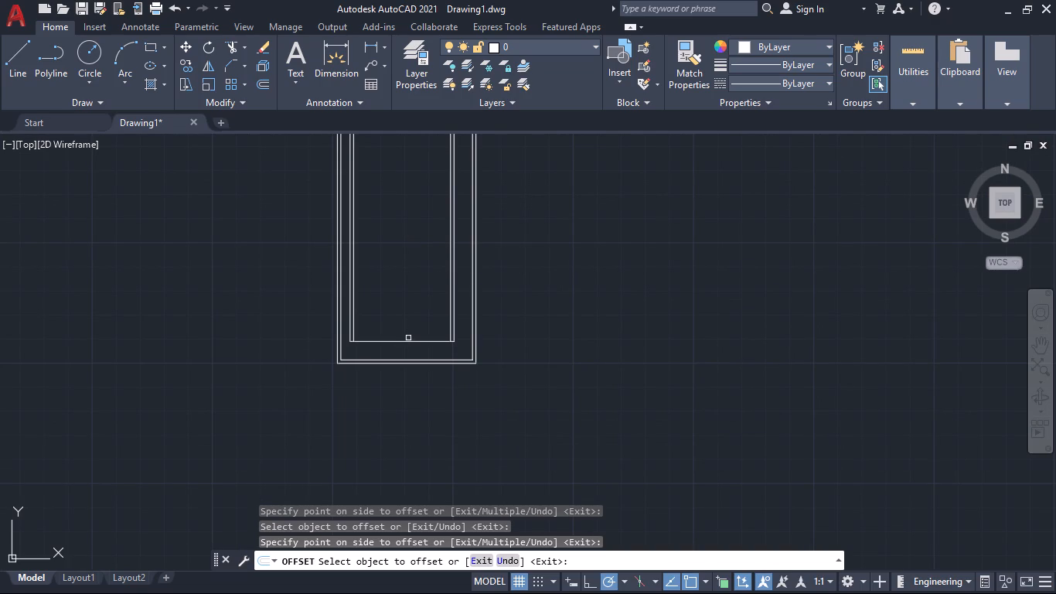
pyautogui.moveTo(380, 287); pyautogui.dragTo(389, 306, button='middle')
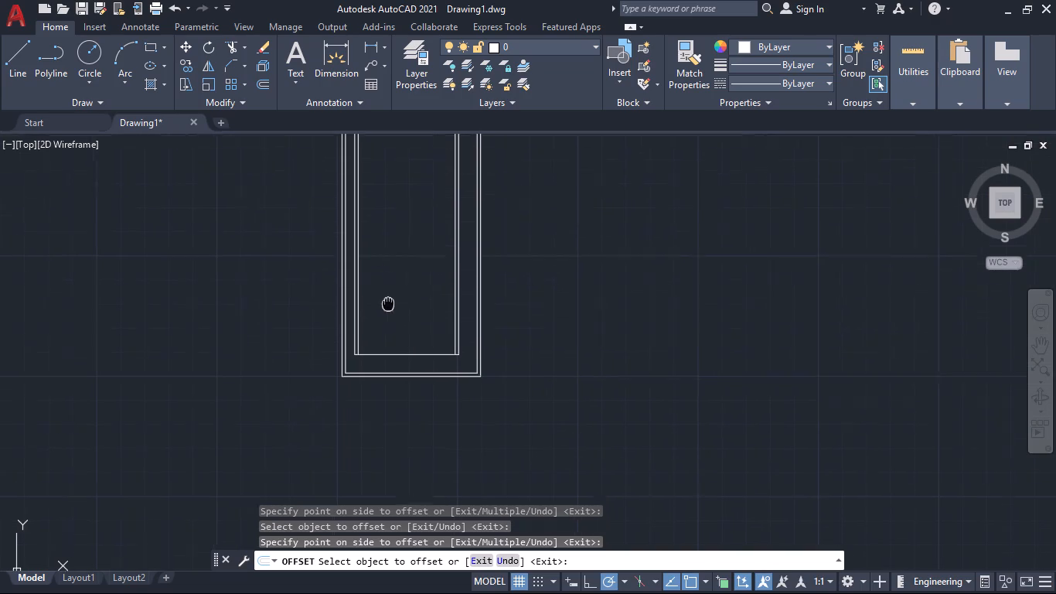
pyautogui.moveTo(389, 306); pyautogui.dragTo(401, 415, button='middle')
pyautogui.moveTo(421, 253); pyautogui.dragTo(380, 409, button='middle')
pyautogui.scroll(2, 356, 341)
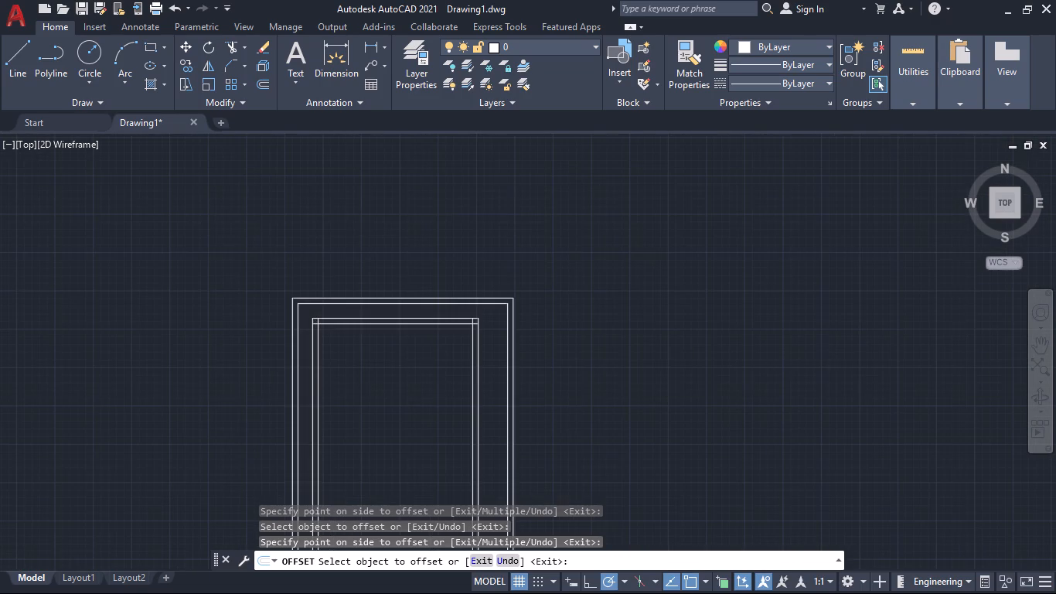
pyautogui.scroll(1, 356, 341)
pyautogui.press('Escape')
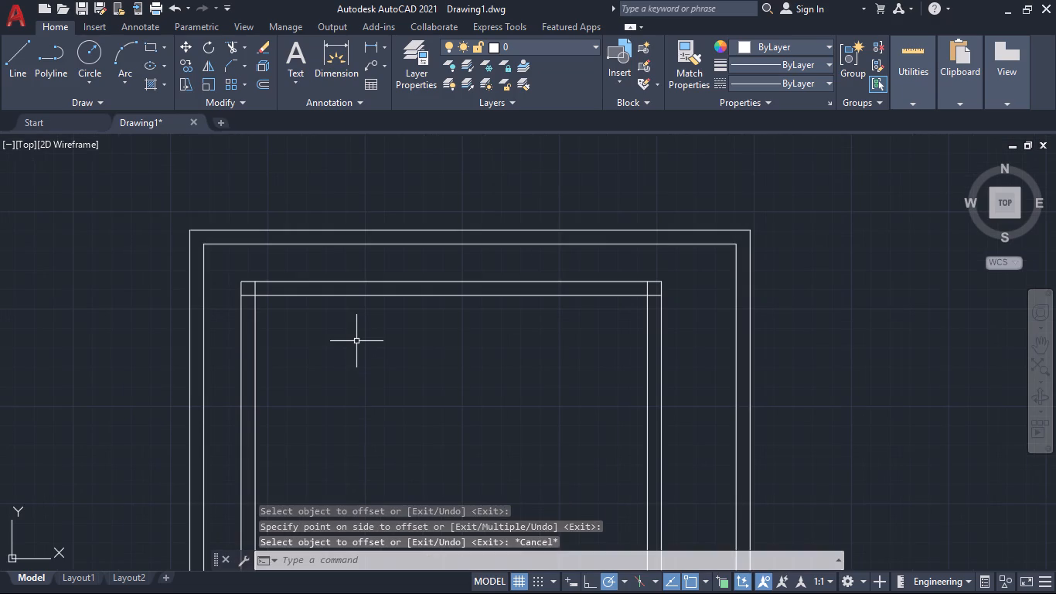
# Trim the crossing ends of the 9" offset lines at the upper-left and upper-right corners of the inner wall.
pyautogui.write('tr')
pyautogui.press('Return')
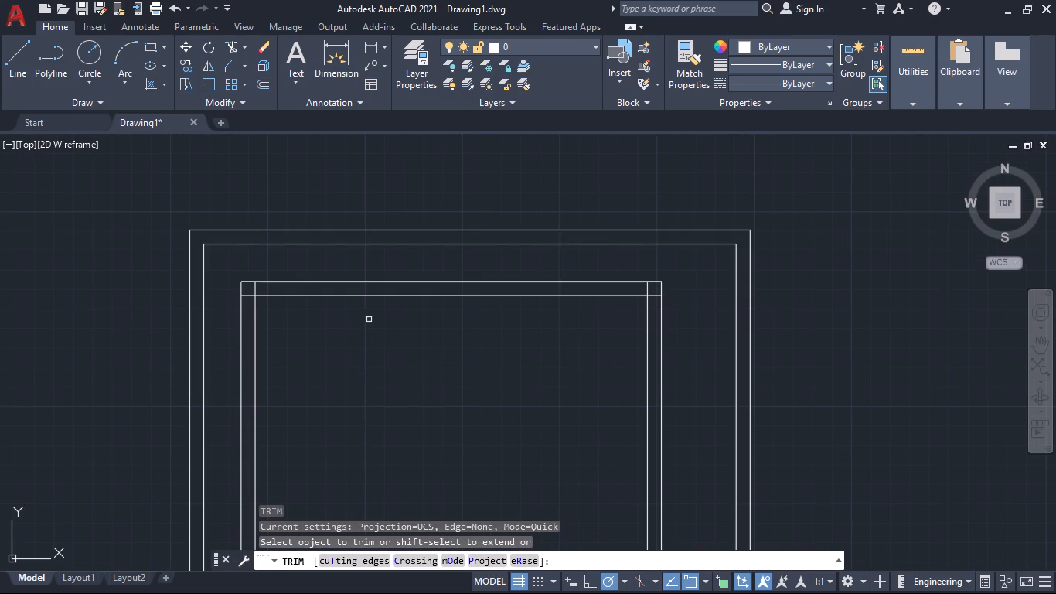
pyautogui.scroll(3, 246, 292)
pyautogui.click(297, 268)
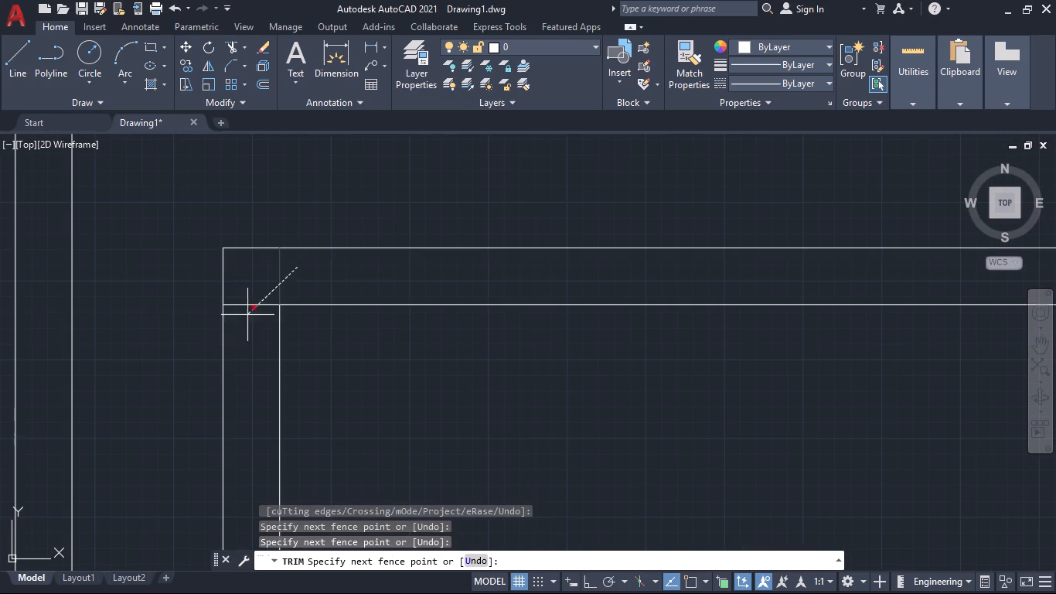
pyautogui.click(247, 323)
pyautogui.scroll(-4, 315, 333)
pyautogui.moveTo(464, 387); pyautogui.dragTo(318, 383, button='middle')
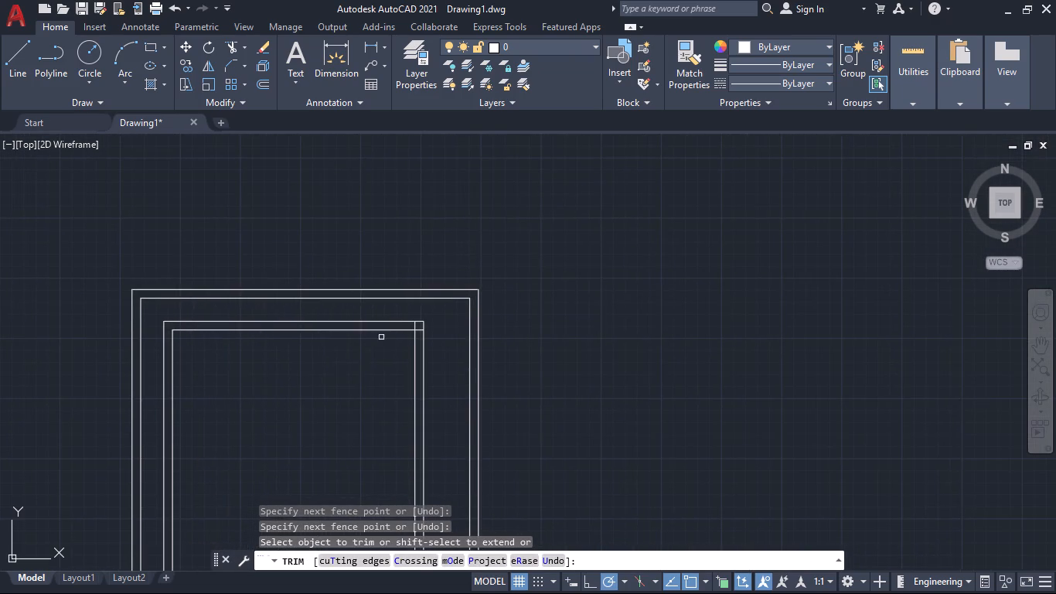
pyautogui.scroll(5, 422, 323)
pyautogui.click(301, 343)
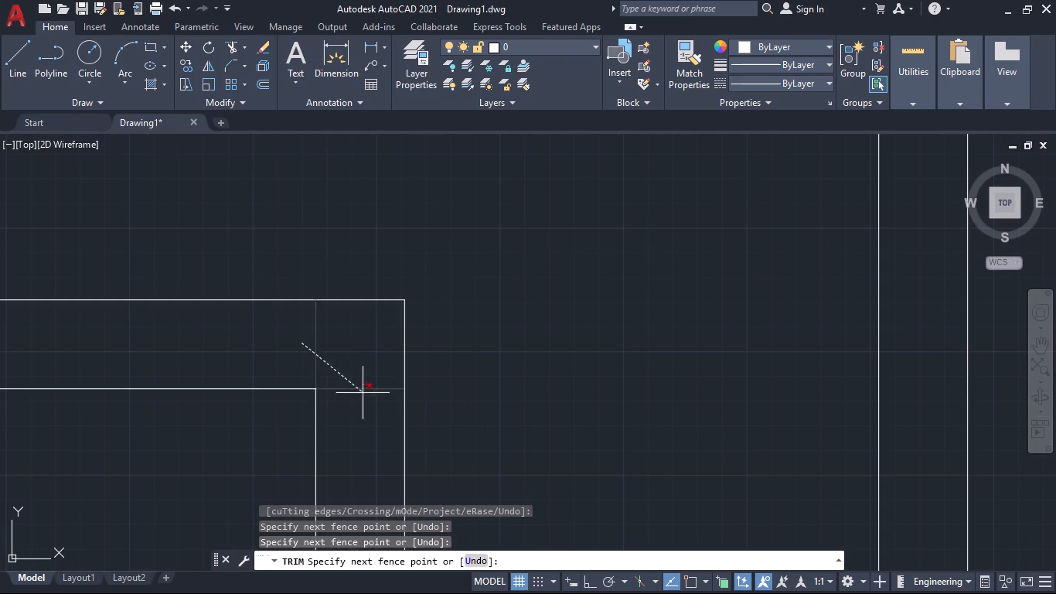
pyautogui.click(370, 407)
pyautogui.scroll(-4, 349, 392)
pyautogui.moveTo(280, 442); pyautogui.dragTo(442, 296, button='middle')
pyautogui.scroll(-1, 397, 326)
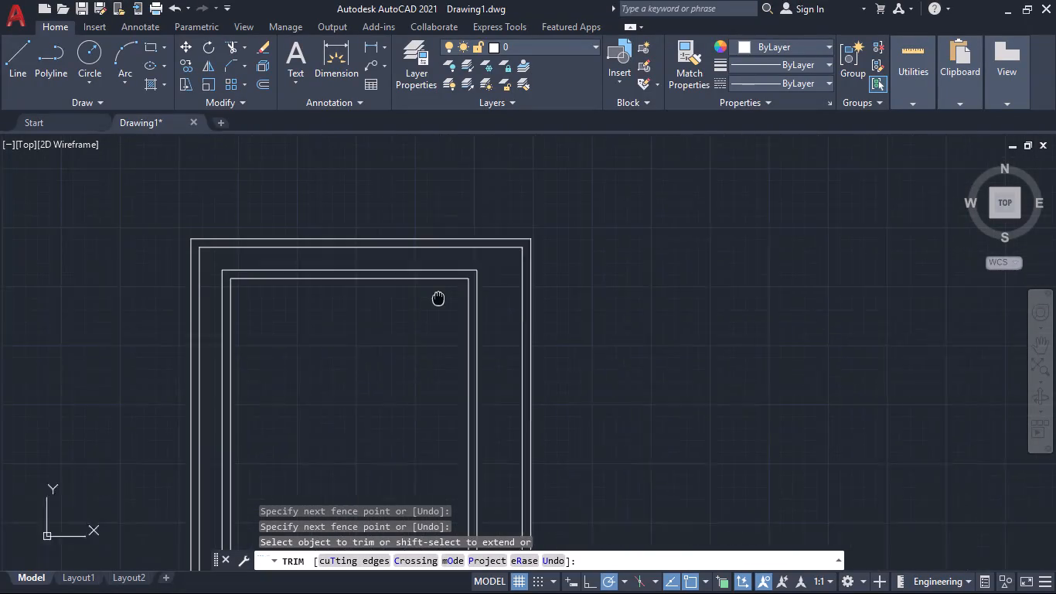
pyautogui.moveTo(442, 296); pyautogui.dragTo(443, 295, button='middle')
pyautogui.scroll(-3, 349, 343)
pyautogui.moveTo(331, 376); pyautogui.dragTo(336, 360, button='middle')
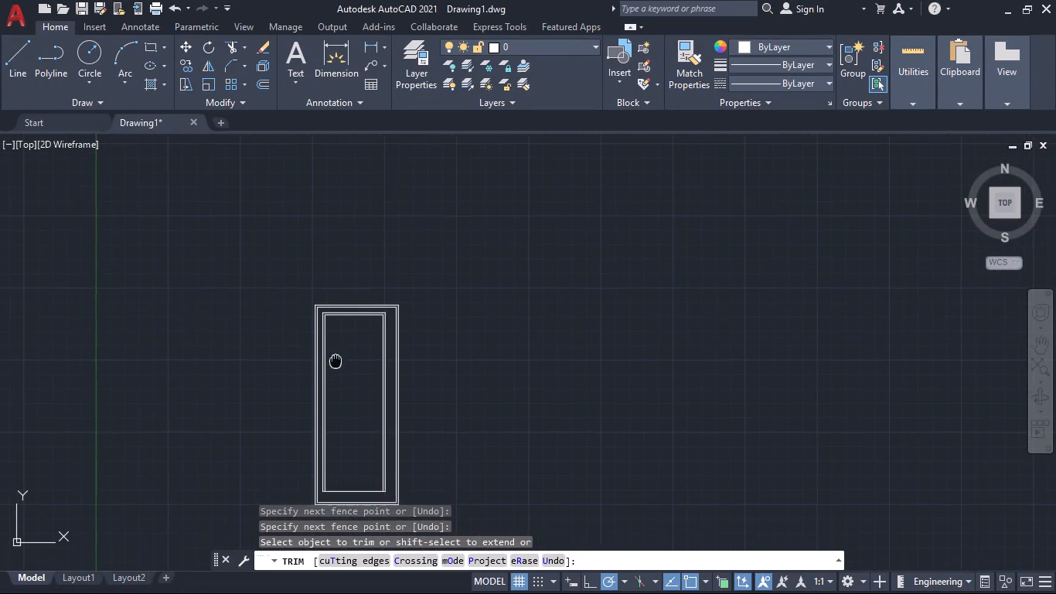
pyautogui.moveTo(336, 360); pyautogui.dragTo(336, 398, button='middle')
pyautogui.scroll(2, 342, 382)
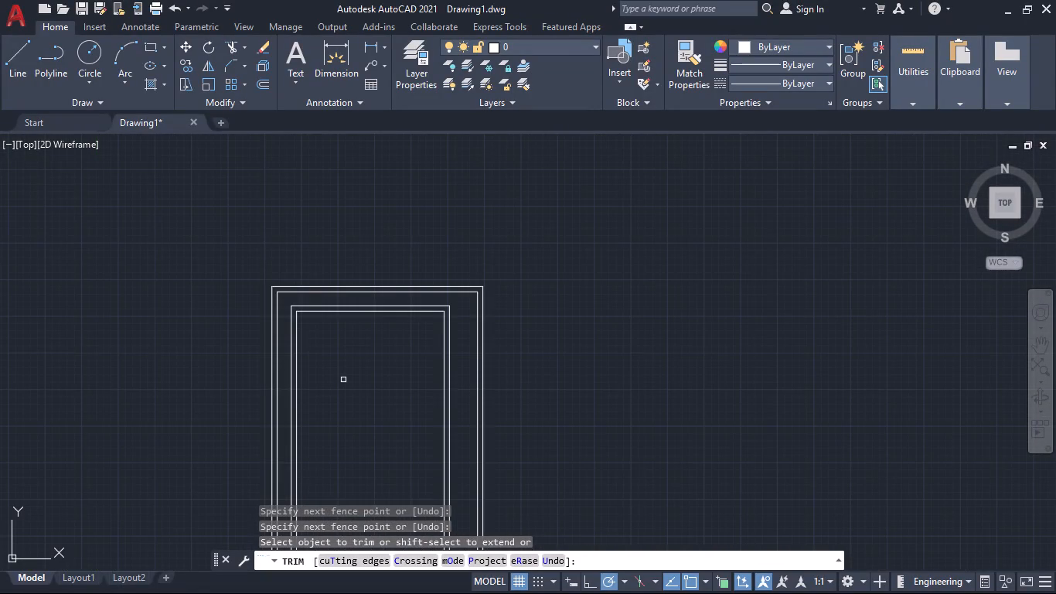
pyautogui.press('Escape')
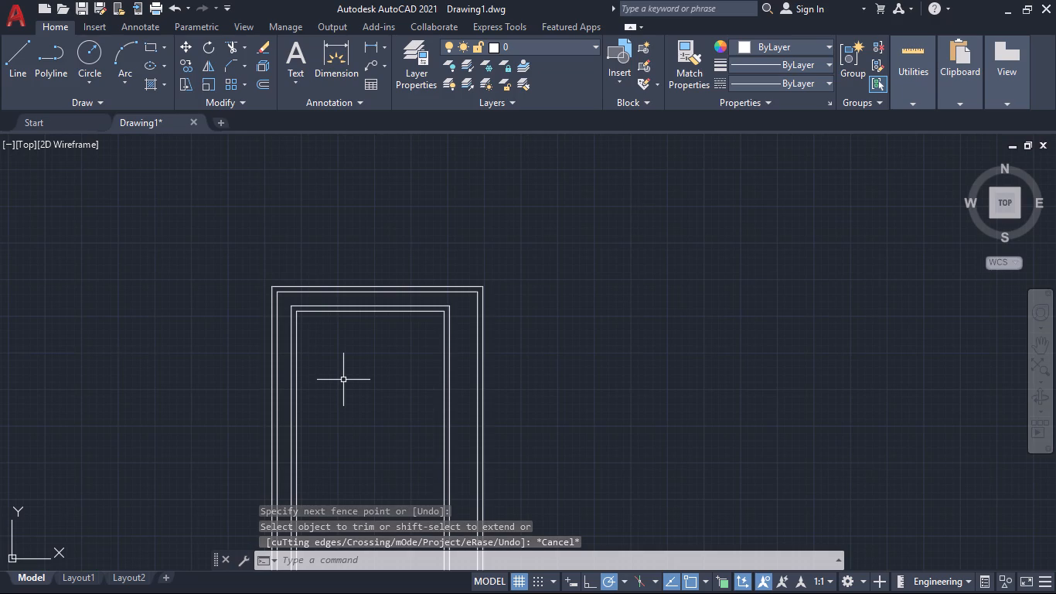
# Offset the inner wall's inside top line 4' downward into the room.
pyautogui.press('o')
pyautogui.press('Return')
pyautogui.press('4')
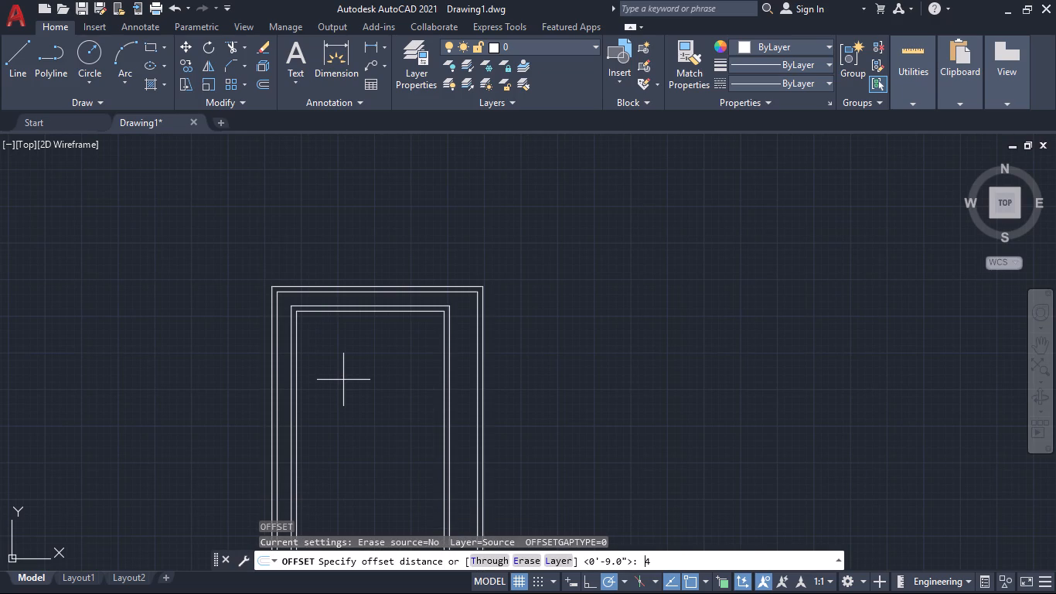
pyautogui.press("'")
pyautogui.press('Return')
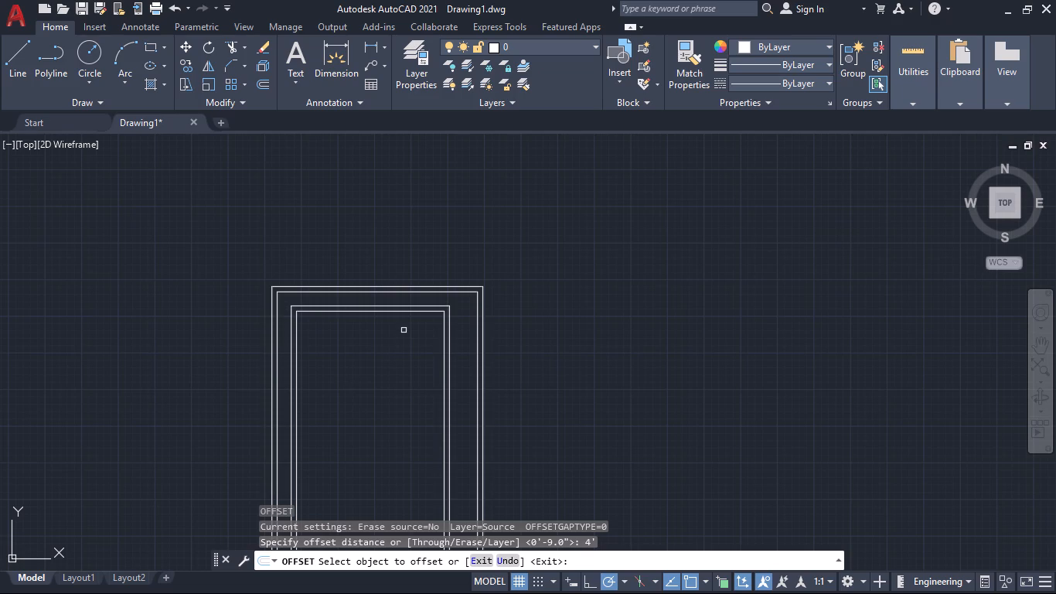
pyautogui.doubleClick(381, 312)
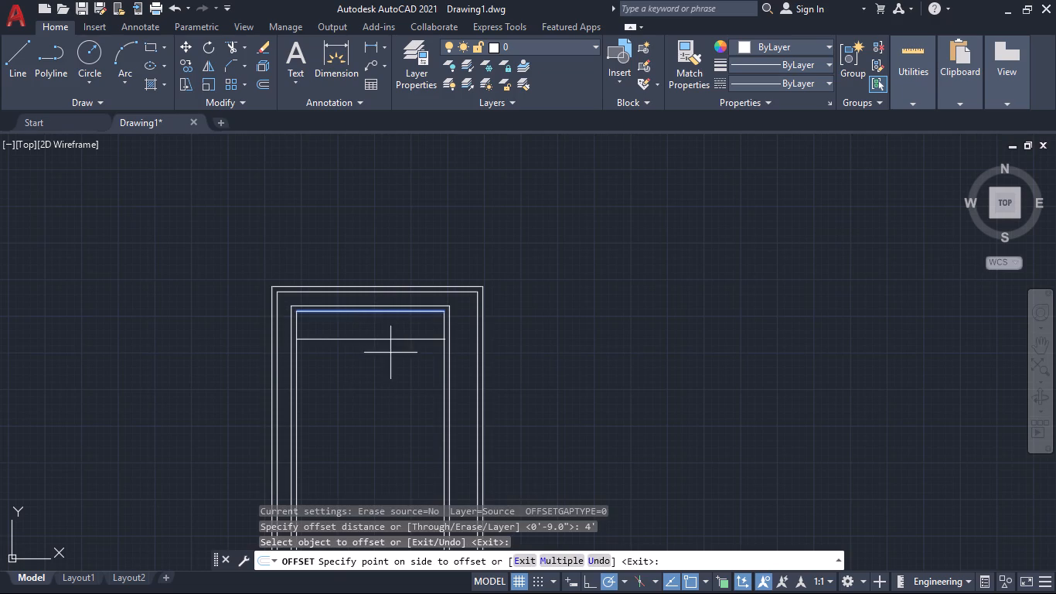
pyautogui.click(397, 366)
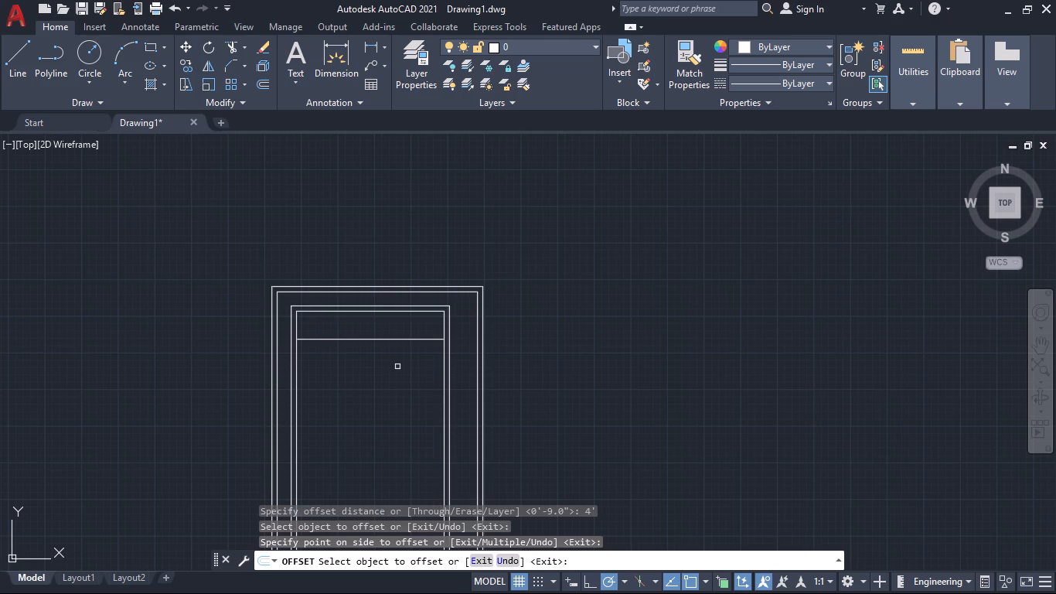
pyautogui.press('space')
# Offset the partition line below the inner wall's top 5" downward to form the first partition.
pyautogui.press('space')
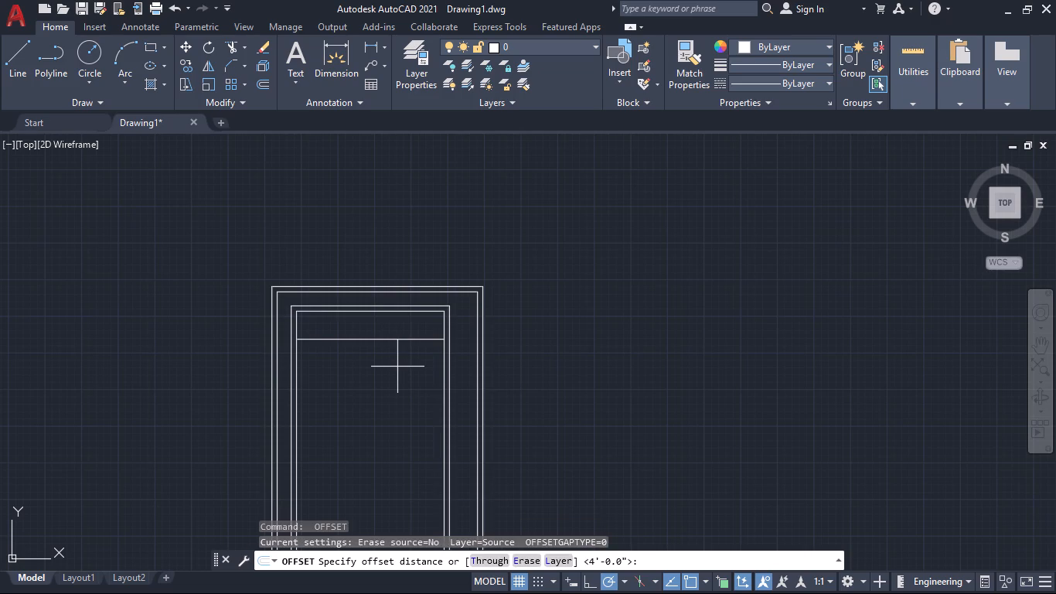
pyautogui.press('5')
pyautogui.hotkey('shift', '"')
pyautogui.press('Return')
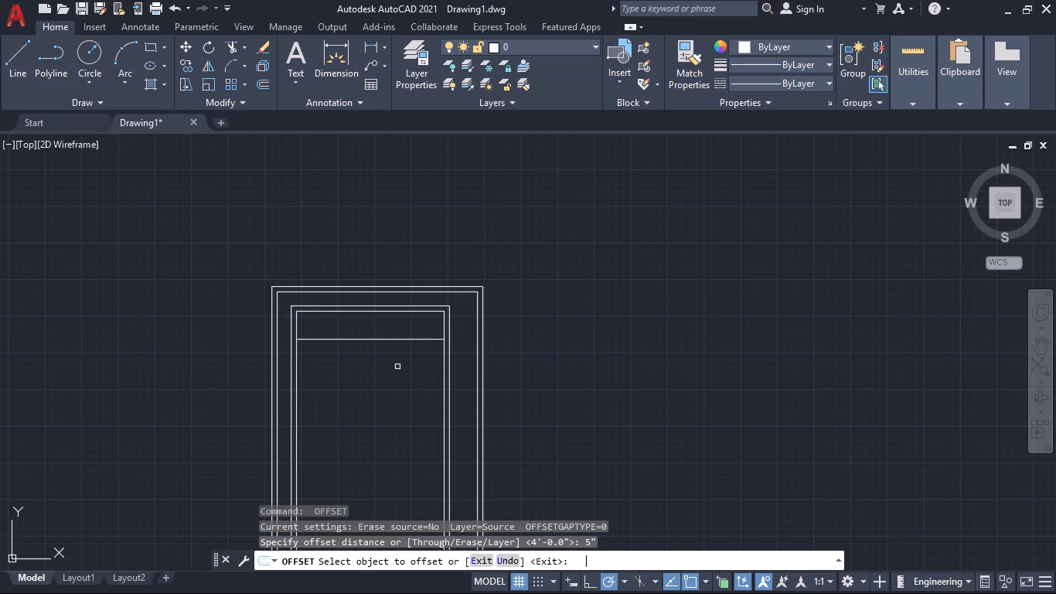
pyautogui.click(393, 340)
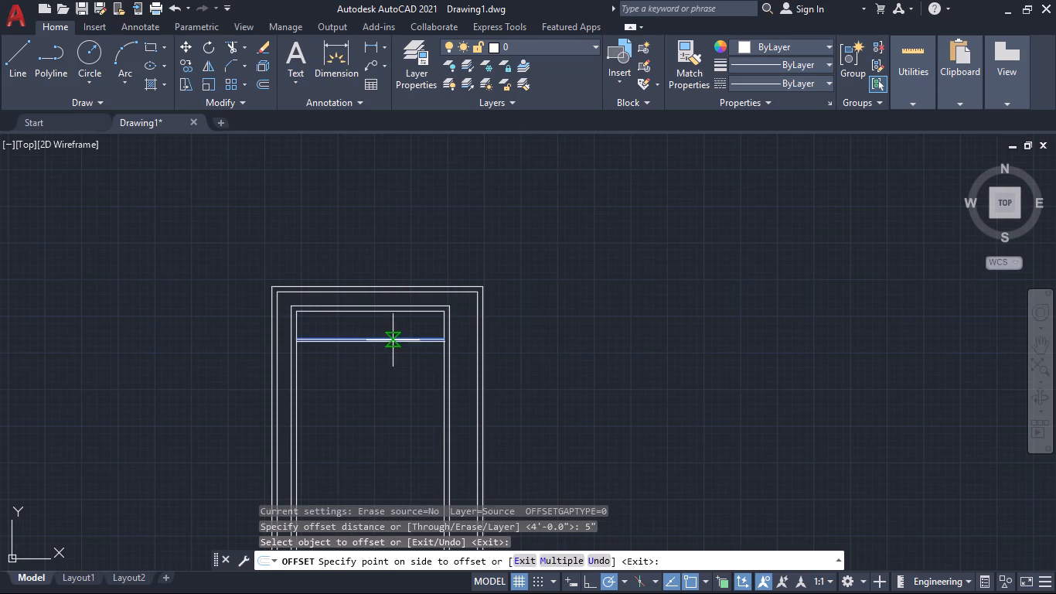
pyautogui.click(398, 356)
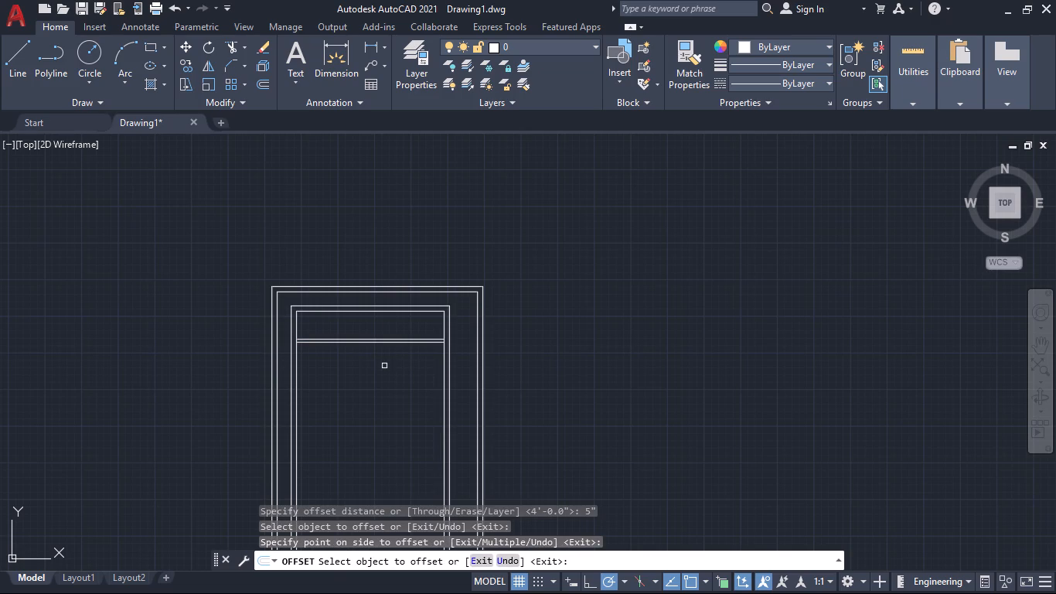
pyautogui.press('space')
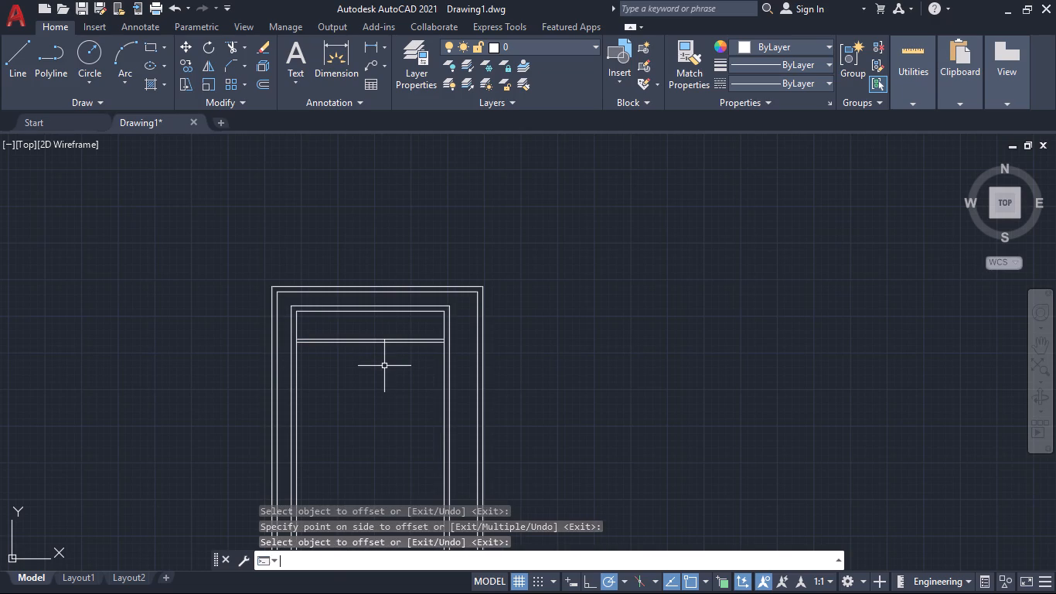
# Offset the first partition's lower line 11'6" downward to start the second partition.
pyautogui.press('space')
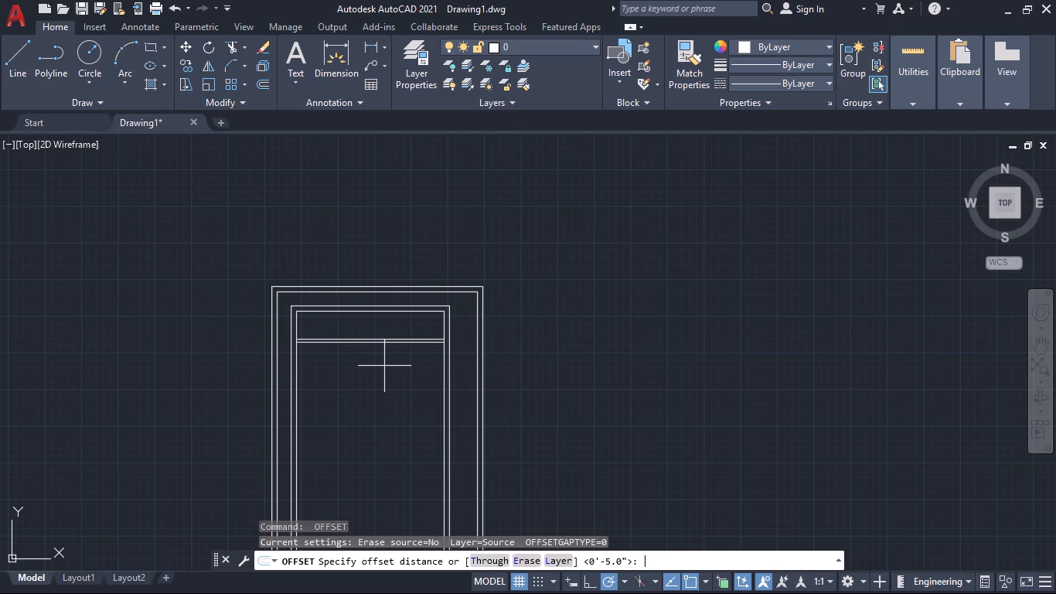
pyautogui.write('11\'6"')
pyautogui.press('Return')
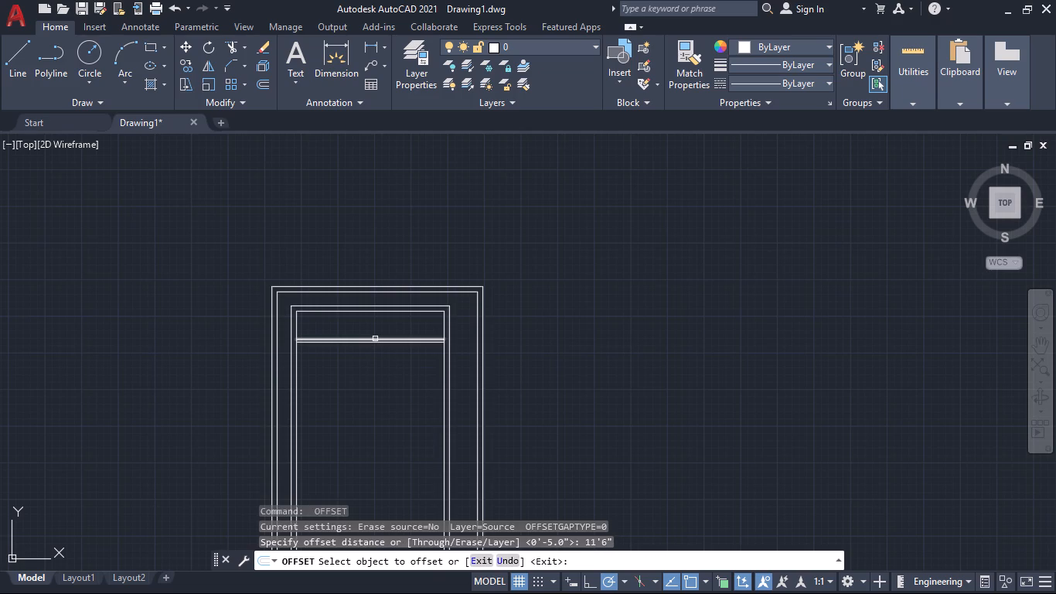
pyautogui.click(379, 342)
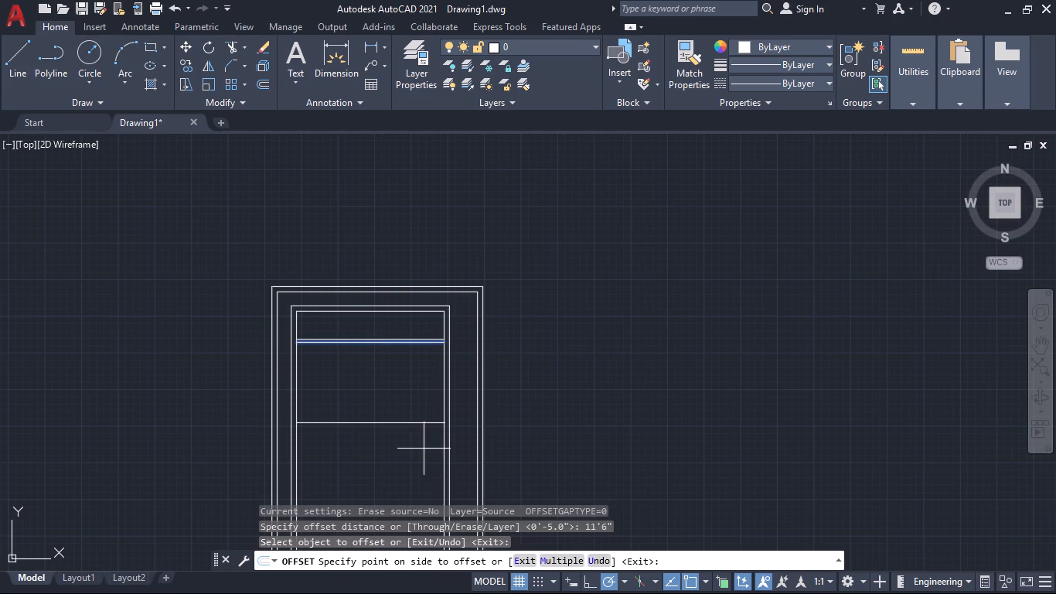
pyautogui.click(424, 449)
pyautogui.scroll(-2, 411, 446)
pyautogui.moveTo(387, 463); pyautogui.dragTo(334, 404, button='middle')
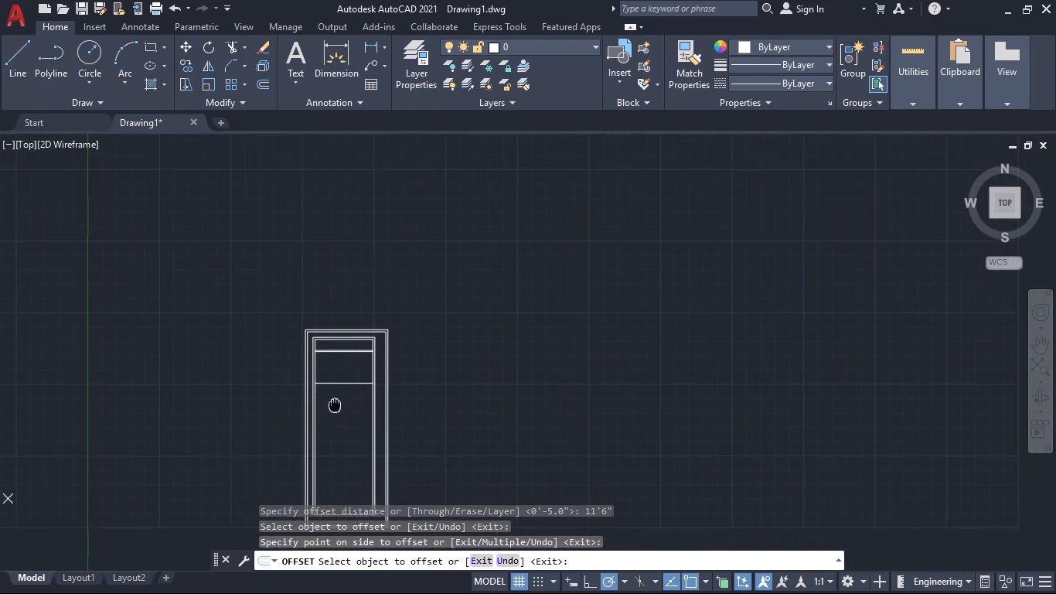
pyautogui.moveTo(334, 404); pyautogui.dragTo(329, 394, button='middle')
pyautogui.scroll(2, 312, 387)
pyautogui.moveTo(336, 392); pyautogui.dragTo(321, 368, button='middle')
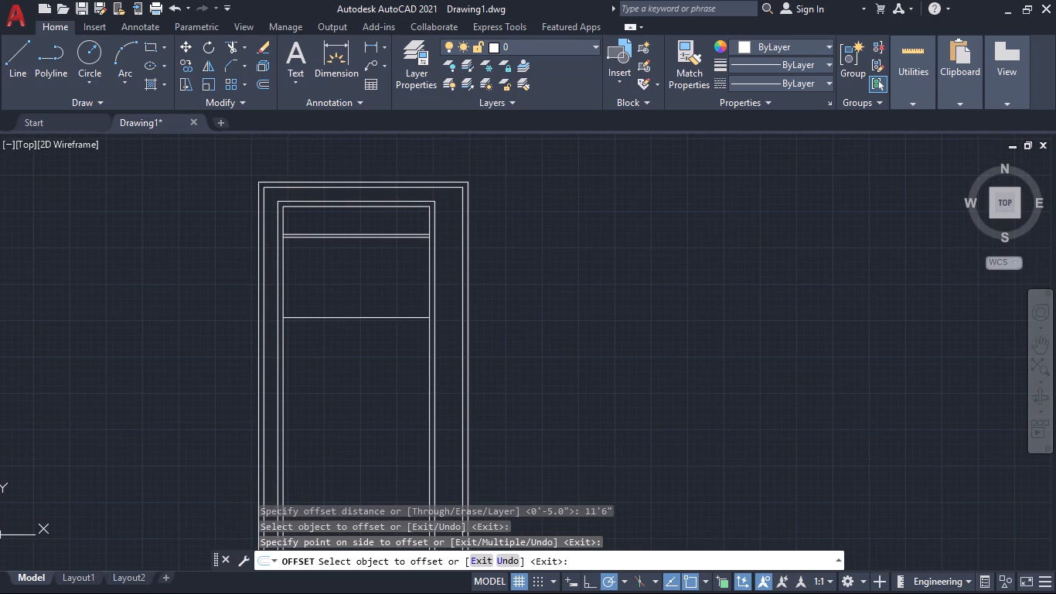
pyautogui.press('space')
# Offset the second partition's line 5" downward to give the partition its thickness.
pyautogui.press('space')
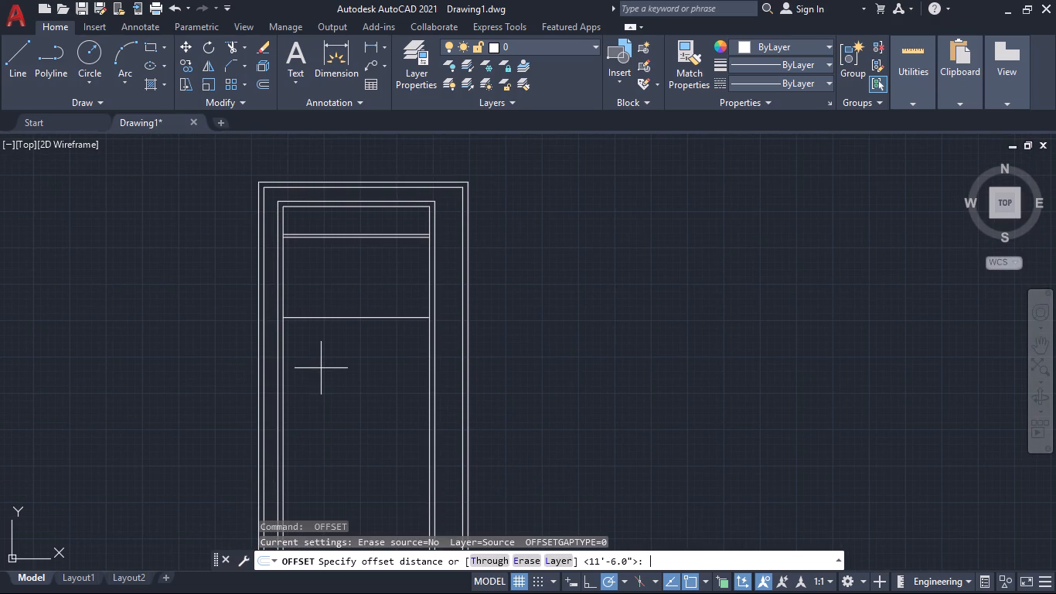
pyautogui.write('5"')
pyautogui.press('Return')
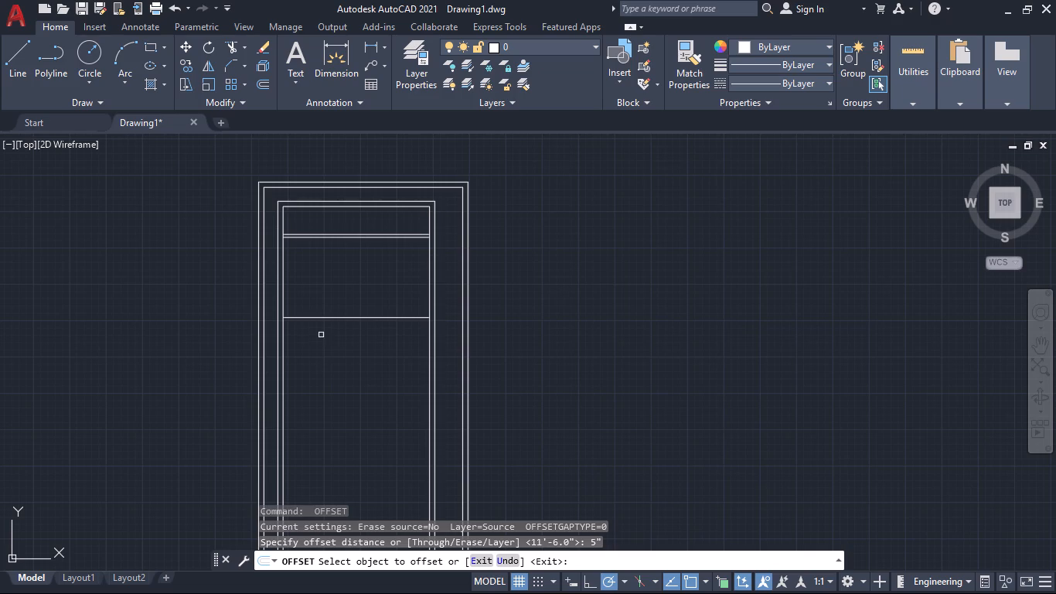
pyautogui.click(328, 317)
pyautogui.click(335, 346)
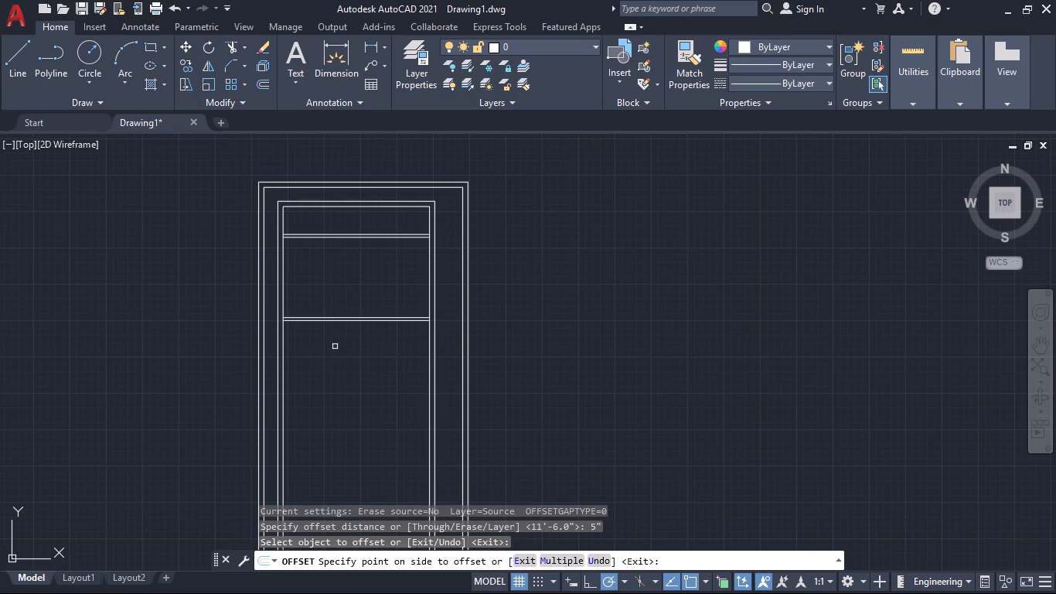
pyautogui.press('space')
# Offset the second partition's lower line 7' downward to start the third partition.
pyautogui.press('space')
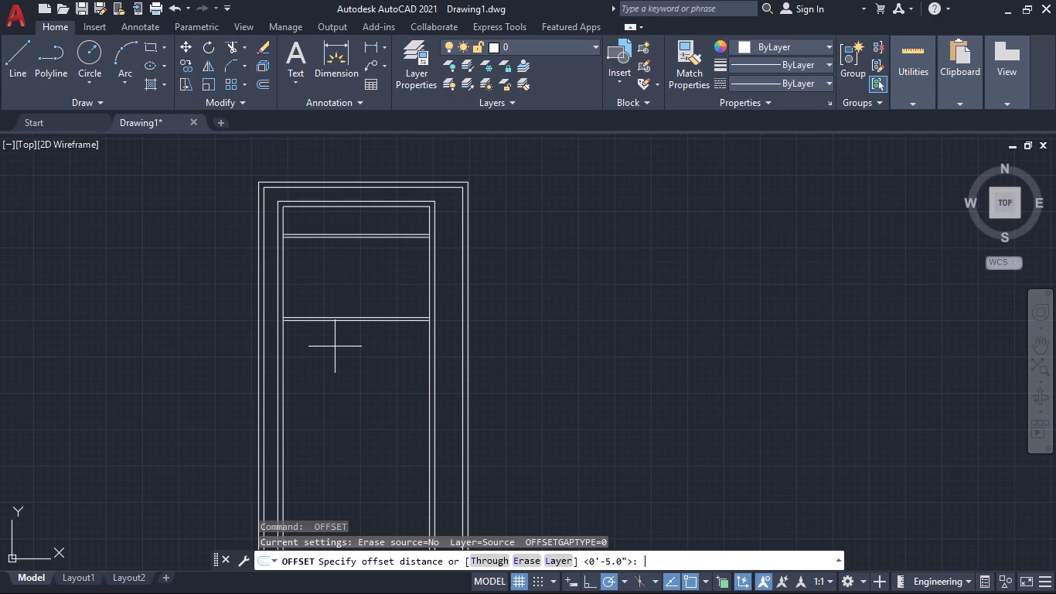
pyautogui.write("7'")
pyautogui.press('Return')
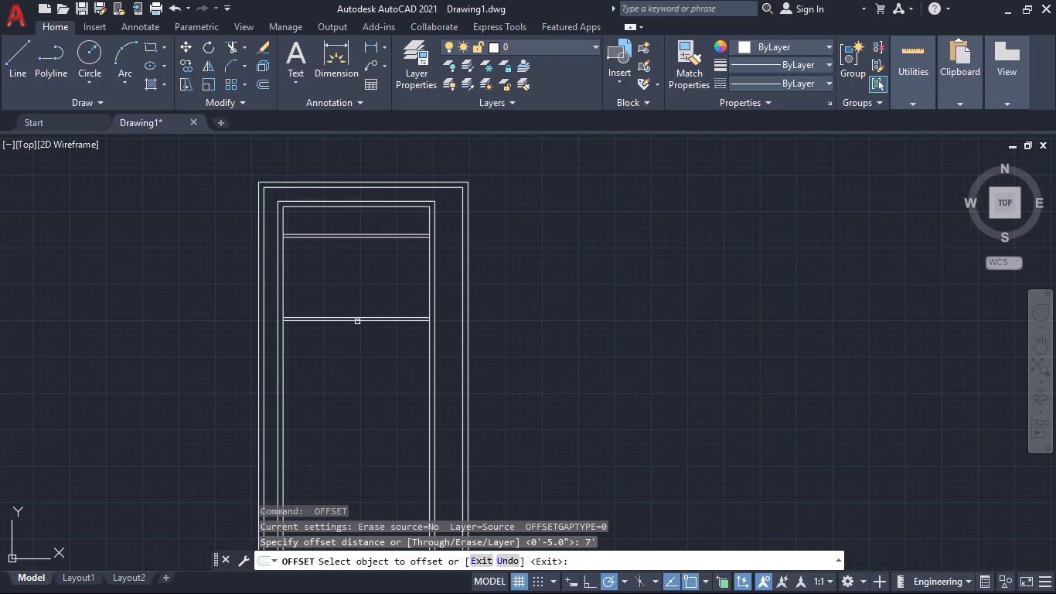
pyautogui.click(354, 319)
pyautogui.click(383, 400)
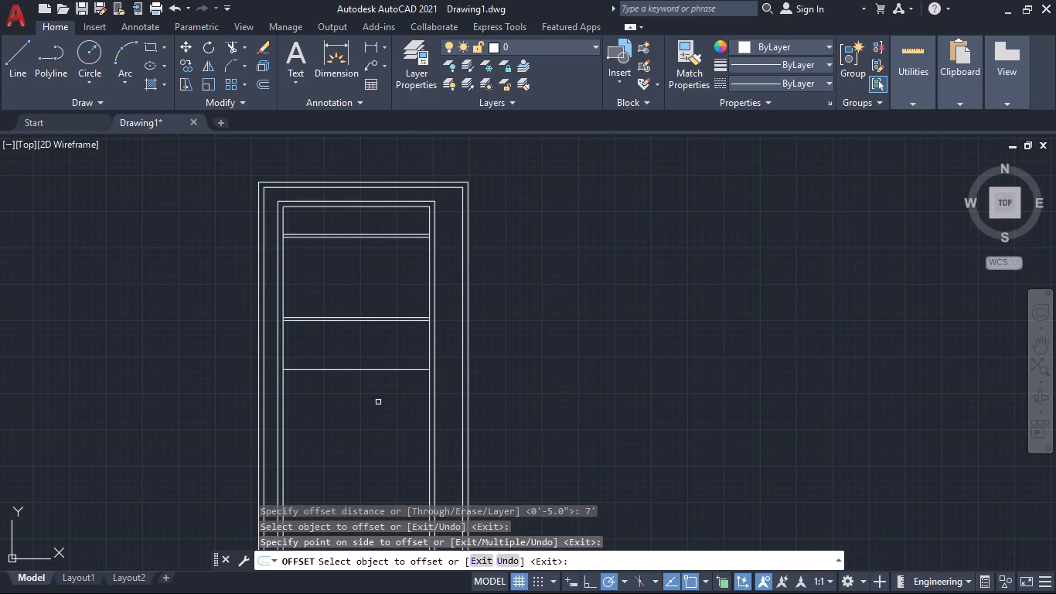
pyautogui.press('space')
# Offset the third partition's line 5" downward to complete that partition.
pyautogui.press('space')
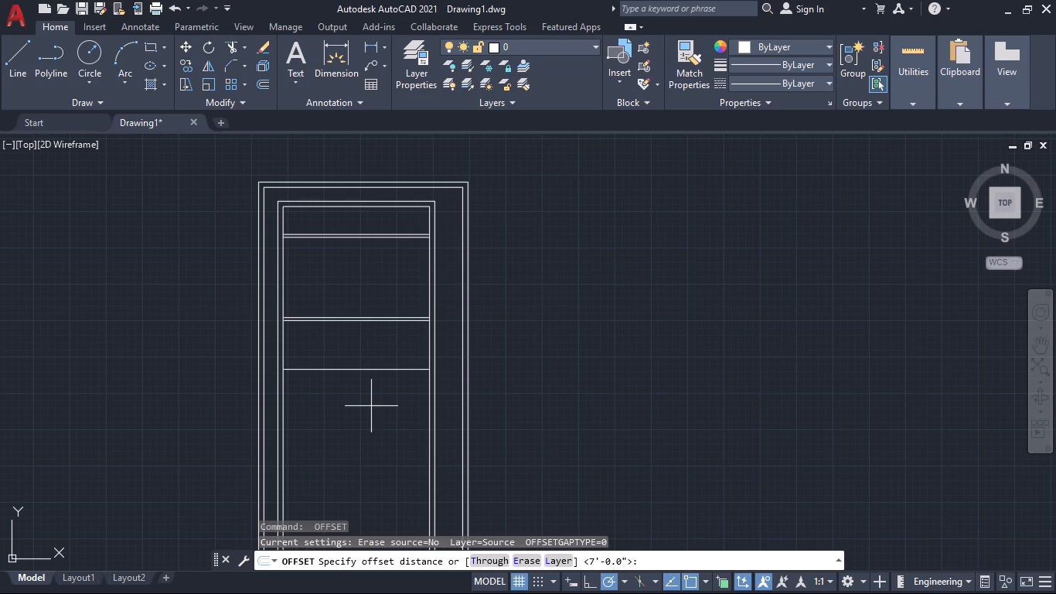
pyautogui.write('5"')
pyautogui.press('Return')
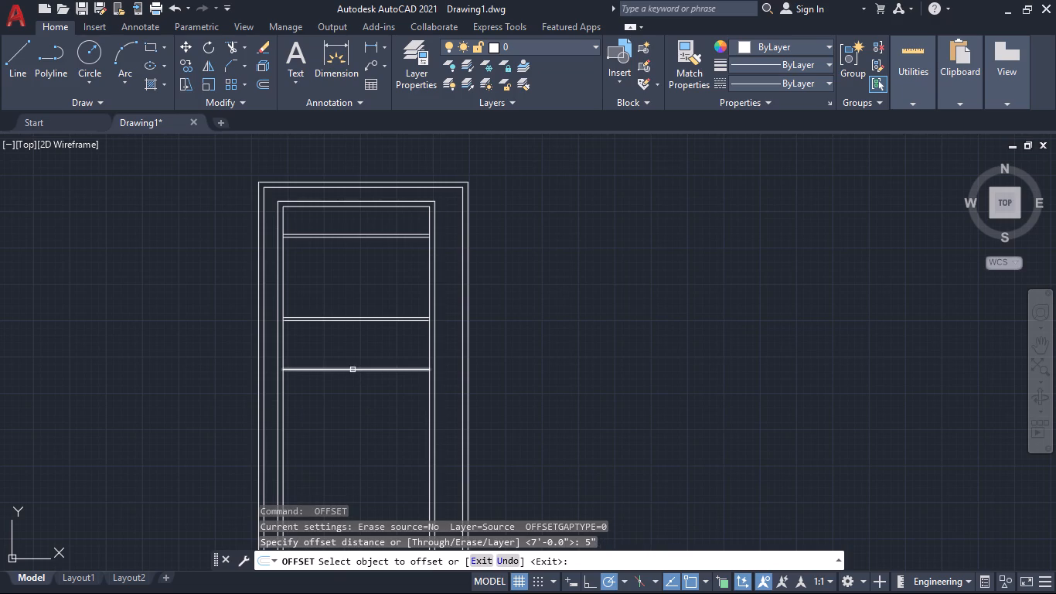
pyautogui.click(353, 370)
pyautogui.click(363, 386)
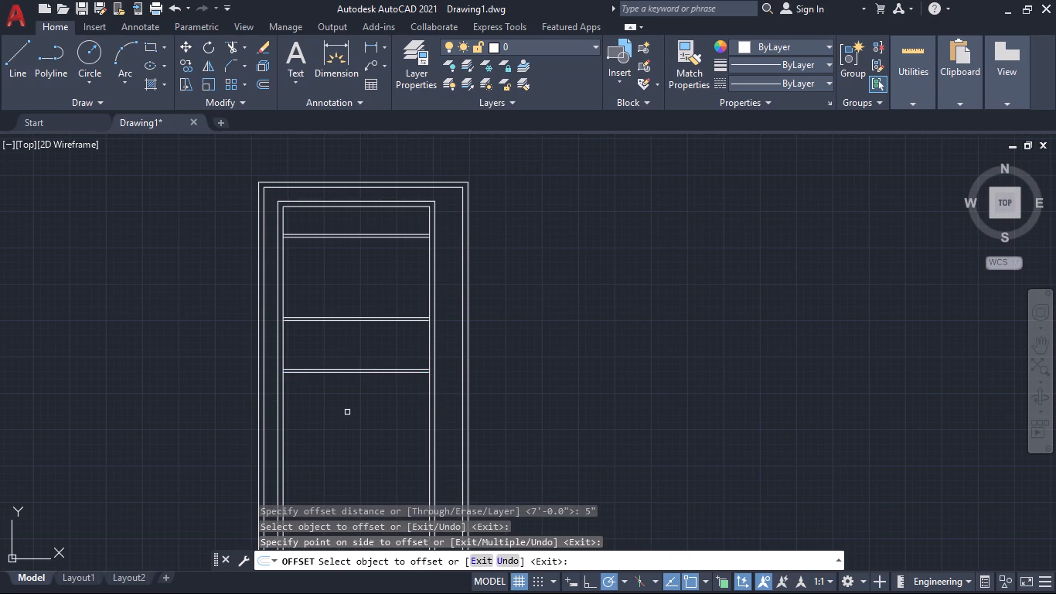
pyautogui.press('space')
# Offset the third partition's lower line 10' downward to start the fourth partition.
pyautogui.press('space')
pyautogui.write('10')
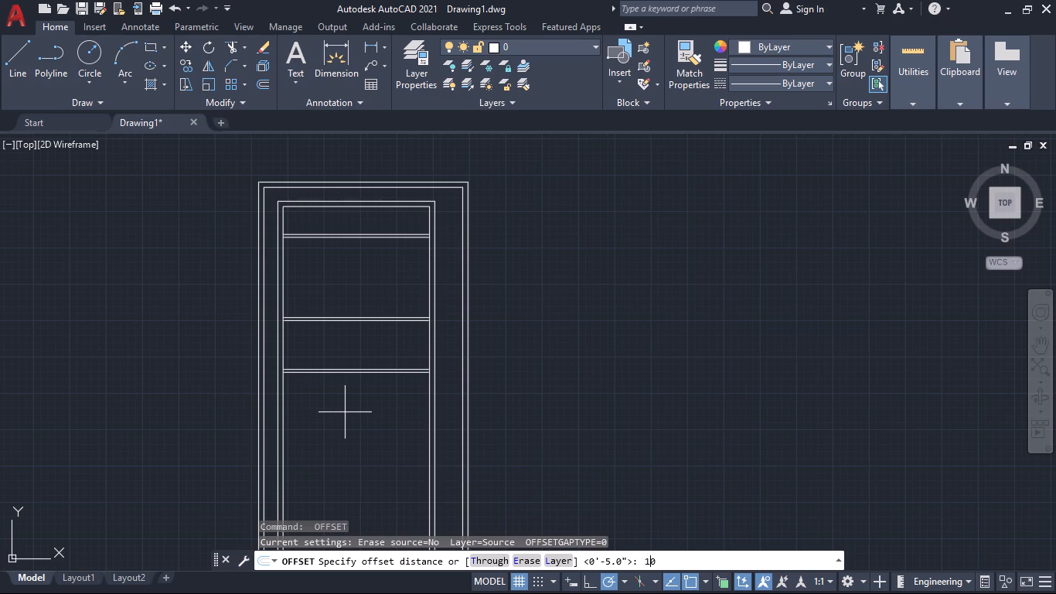
pyautogui.press("'")
pyautogui.press('Return')
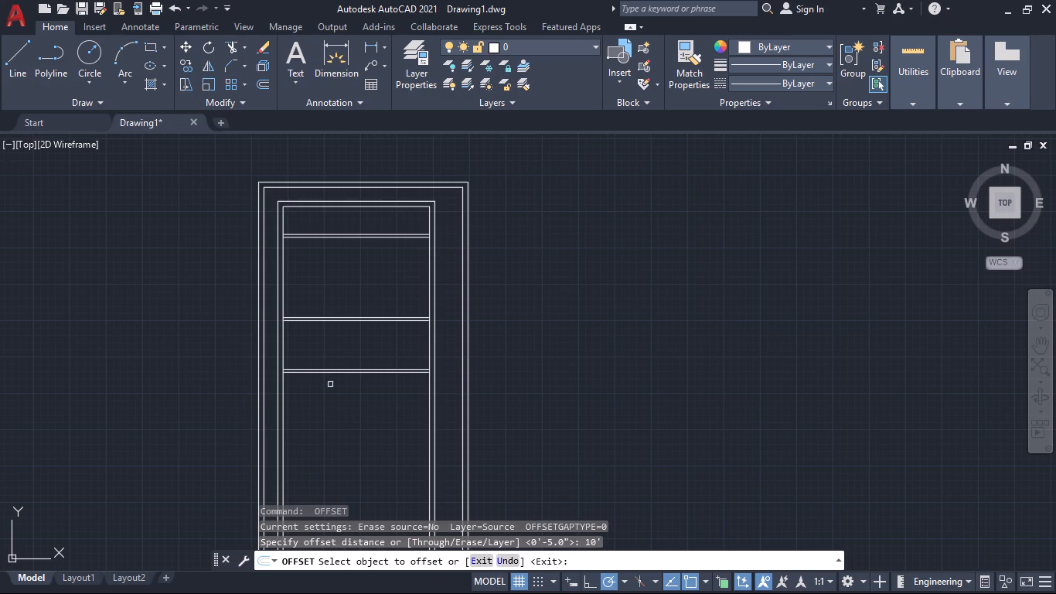
pyautogui.click(331, 373)
pyautogui.click(366, 433)
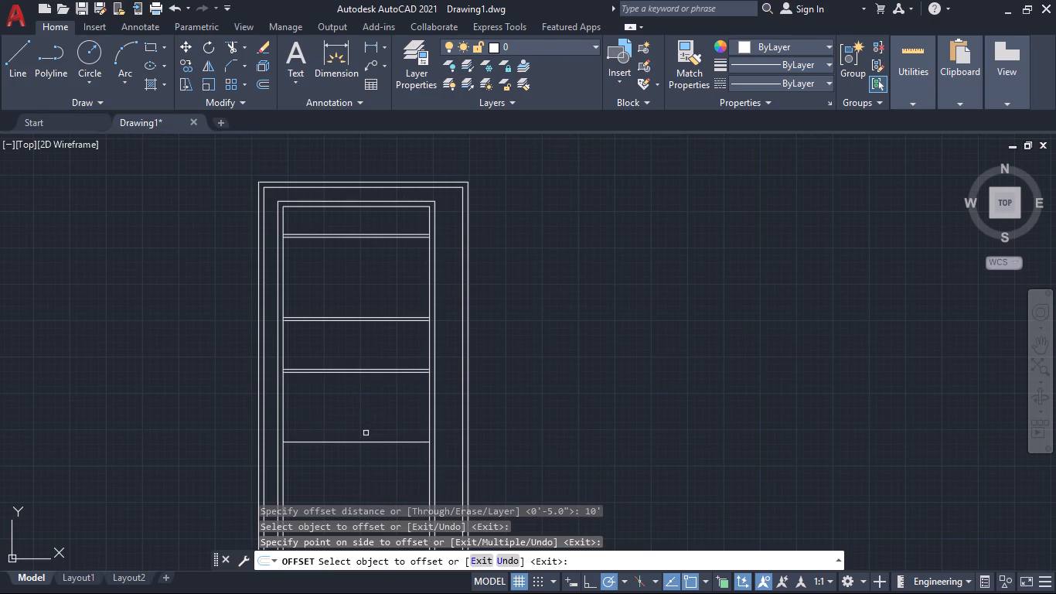
pyautogui.scroll(-1, 366, 433)
pyautogui.moveTo(360, 455); pyautogui.dragTo(336, 420, button='middle')
pyautogui.scroll(1, 333, 421)
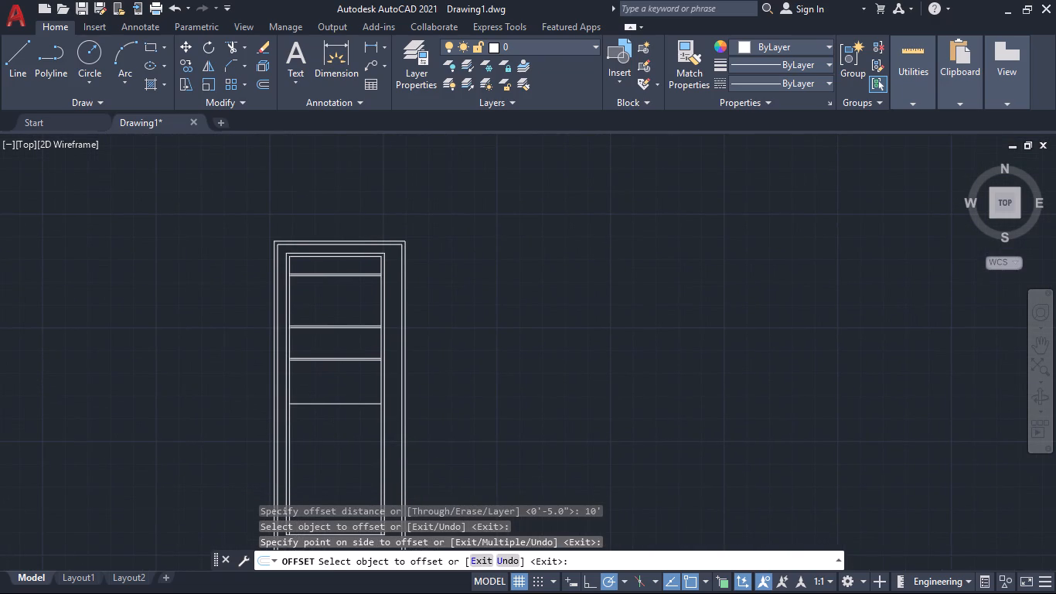
pyautogui.press('space')
# Offset the fourth partition's line 5" downward to complete that partition.
pyautogui.press('space')
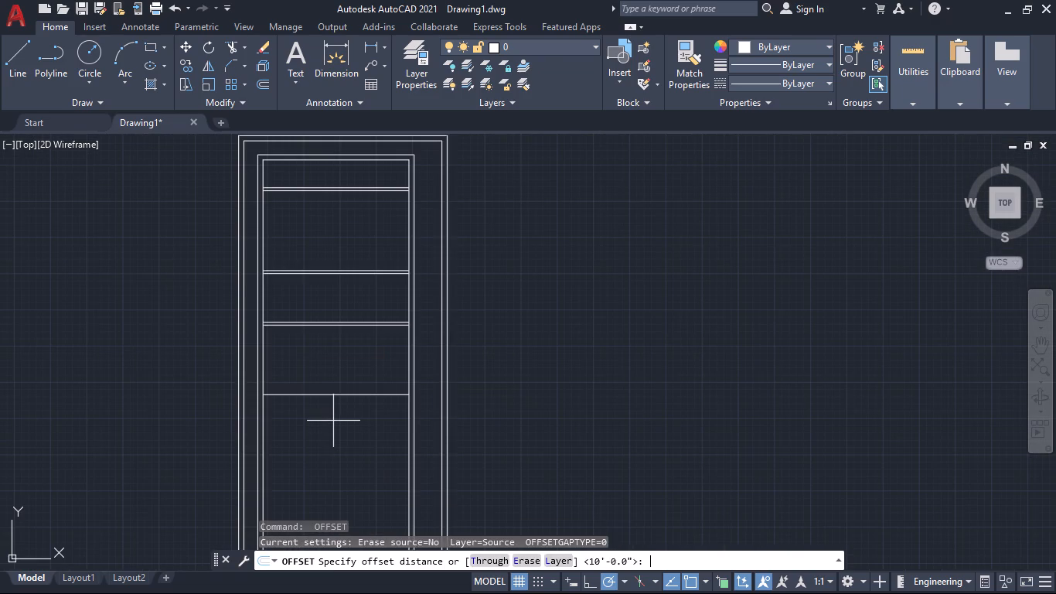
pyautogui.write('5"')
pyautogui.press('Return')
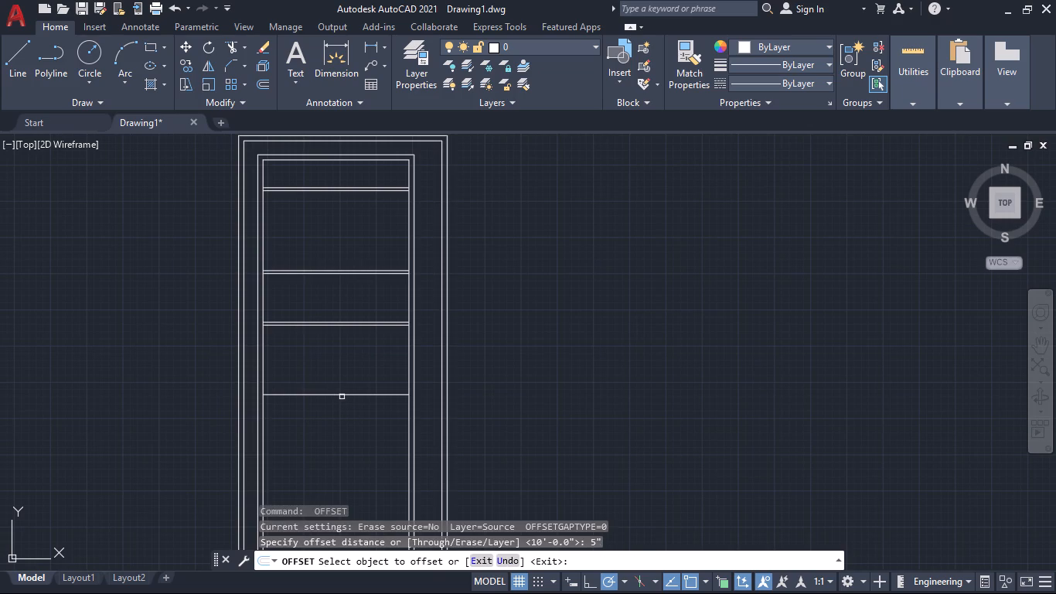
pyautogui.click(342, 395)
pyautogui.click(351, 422)
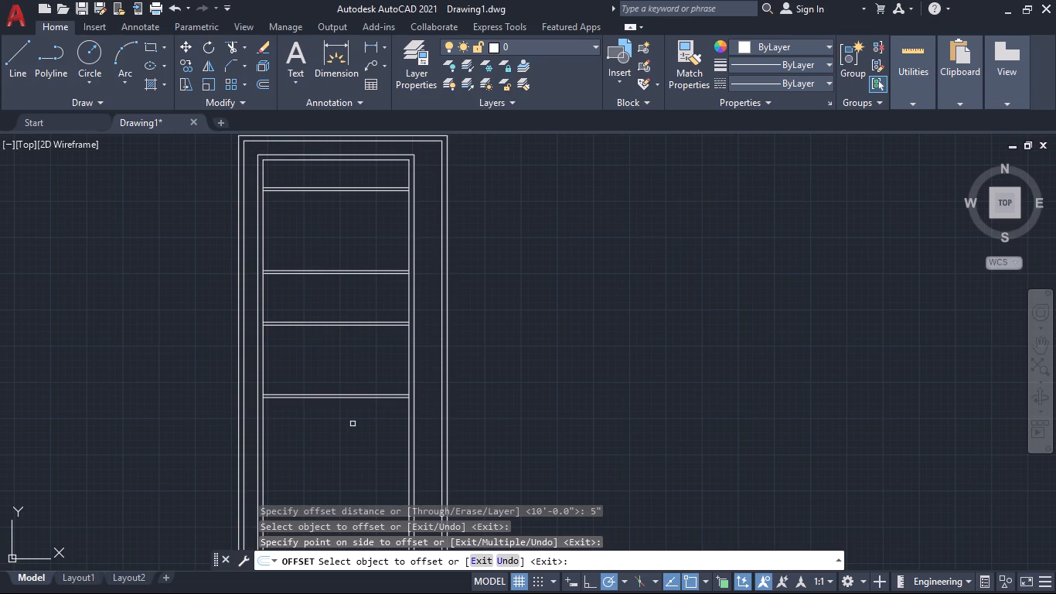
pyautogui.press('space')
# Offset the fourth partition's lower line 11'9" downward to start the fifth partition.
pyautogui.press('space')
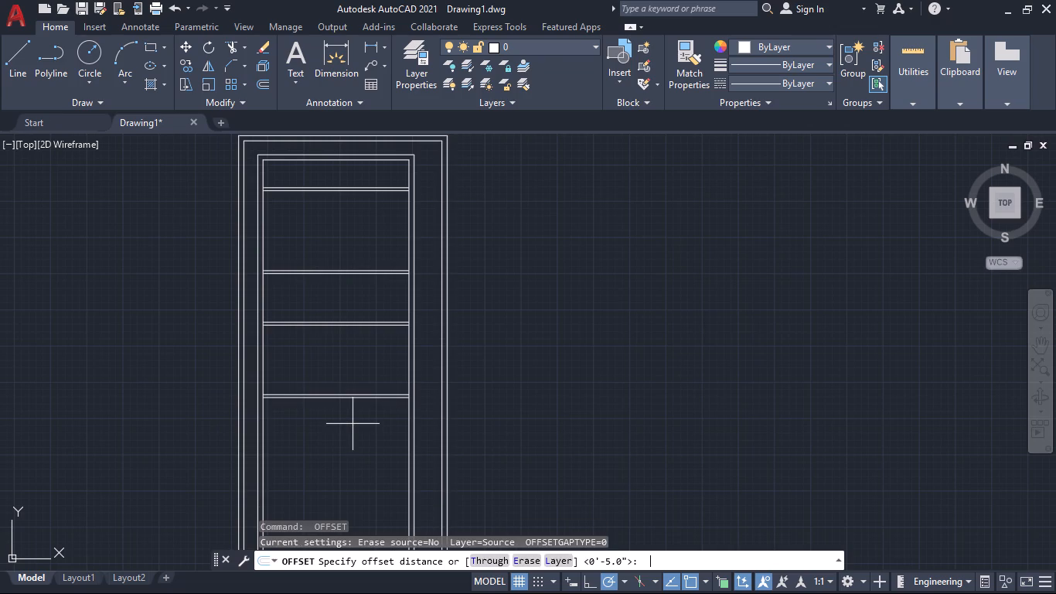
pyautogui.write('11\'9"')
pyautogui.press('Return')
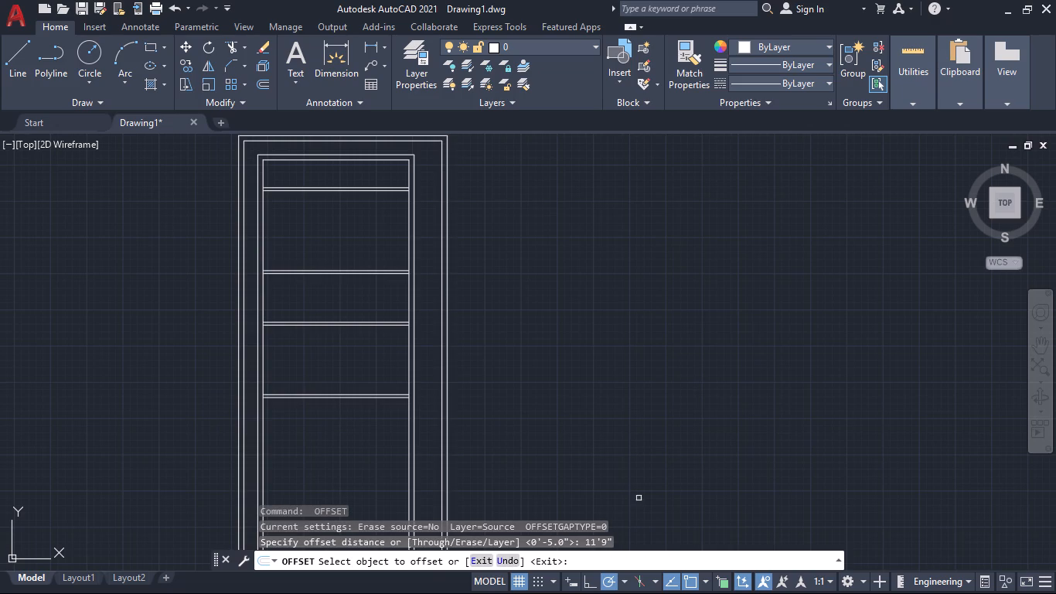
pyautogui.click(358, 398)
pyautogui.click(381, 493)
pyautogui.moveTo(365, 434); pyautogui.dragTo(341, 392, button='middle')
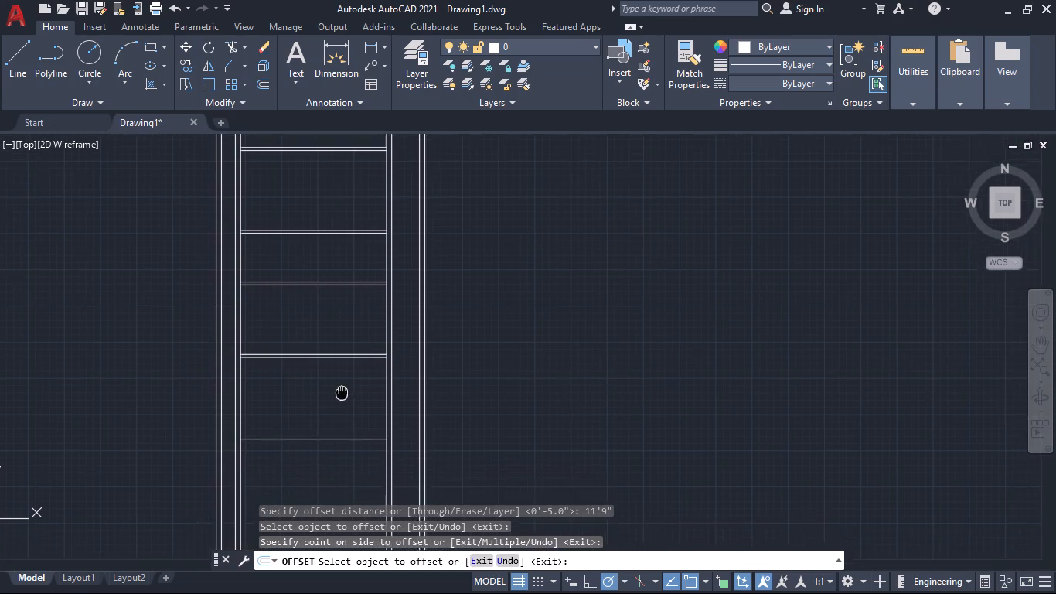
pyautogui.moveTo(341, 392); pyautogui.dragTo(339, 384, button='middle')
pyautogui.scroll(-2, 340, 390)
pyautogui.moveTo(344, 434); pyautogui.dragTo(343, 413, button='middle')
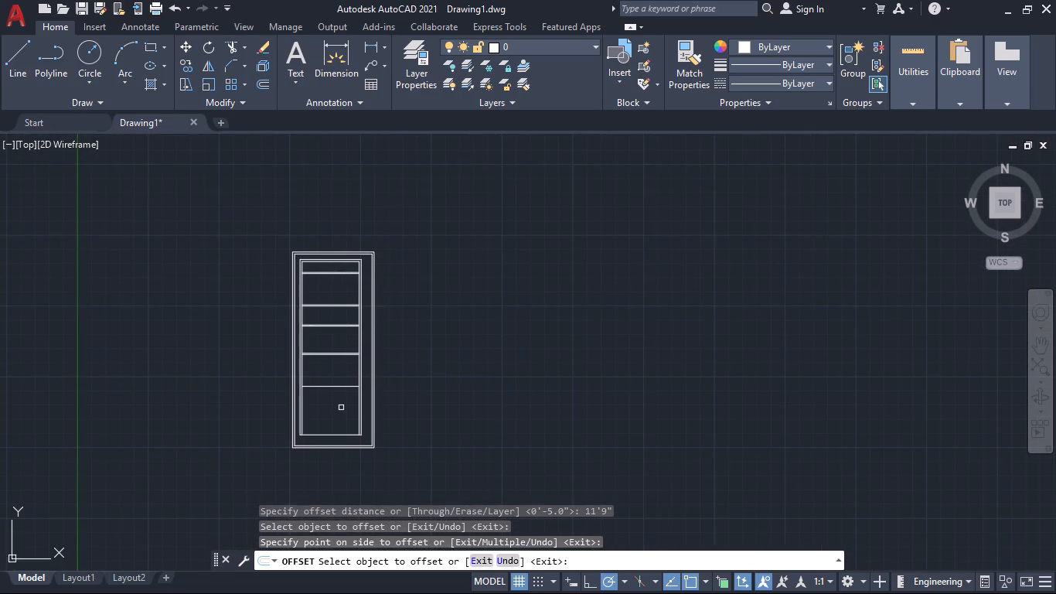
# Offset the fifth partition's line 5" downward to complete that partition.
pyautogui.scroll(2, 335, 395)
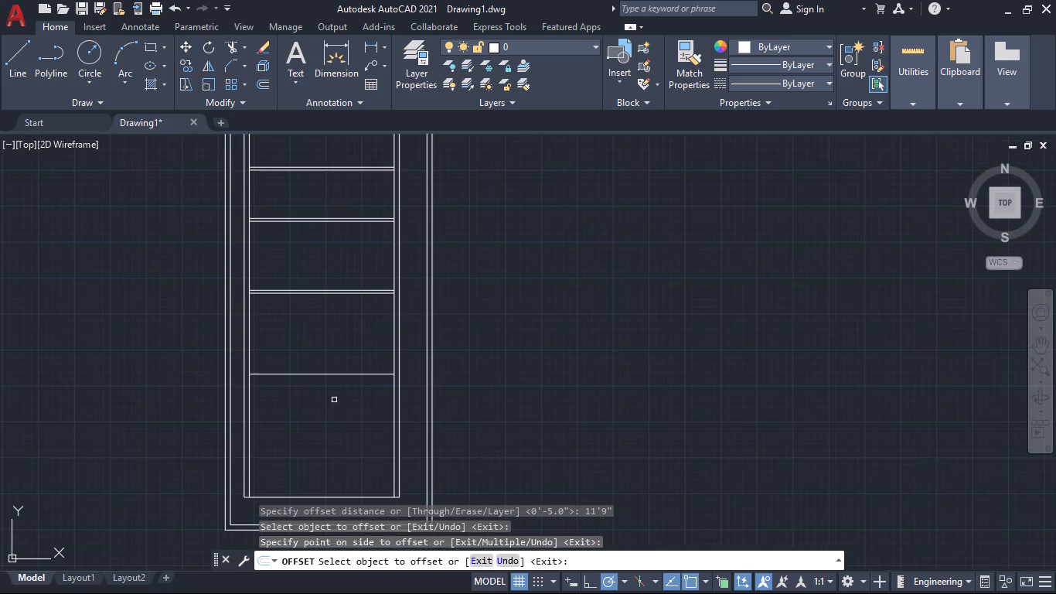
pyautogui.press('space')
pyautogui.press('space')
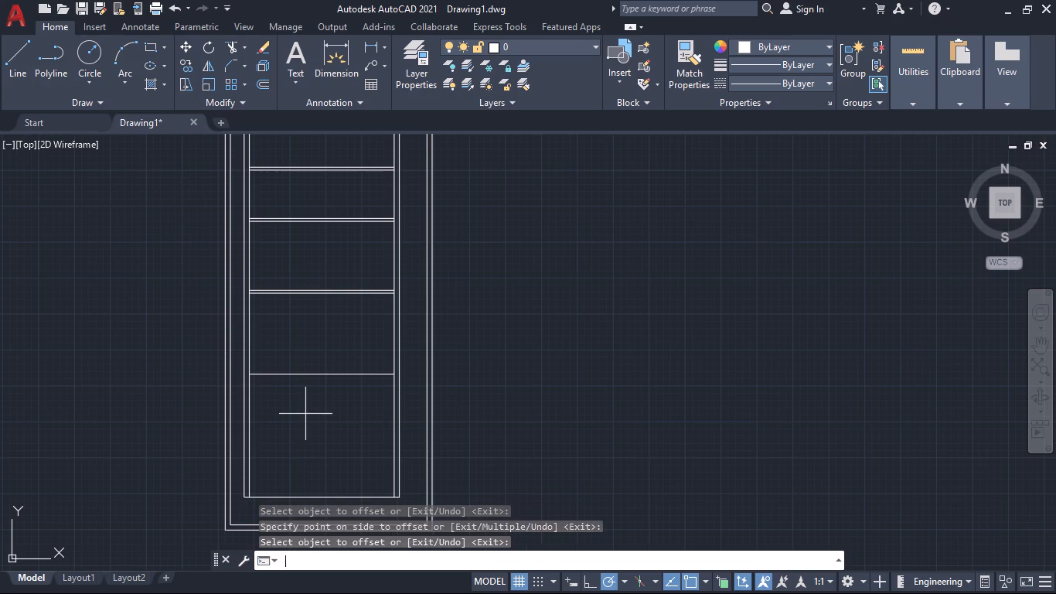
pyautogui.write('5"')
pyautogui.press('Return')
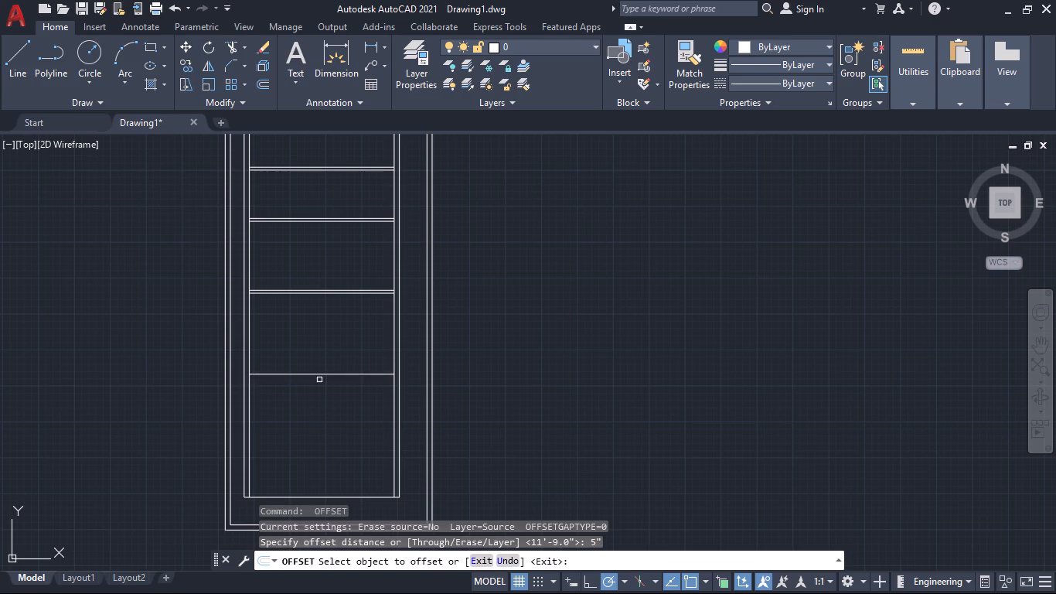
pyautogui.click(320, 374)
pyautogui.click(332, 397)
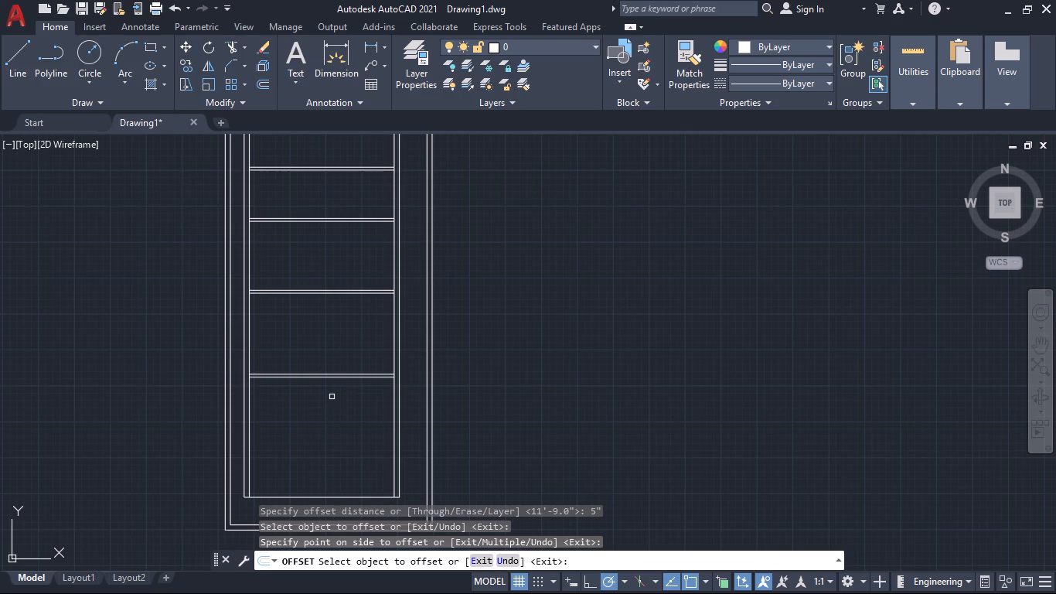
pyautogui.press('space')
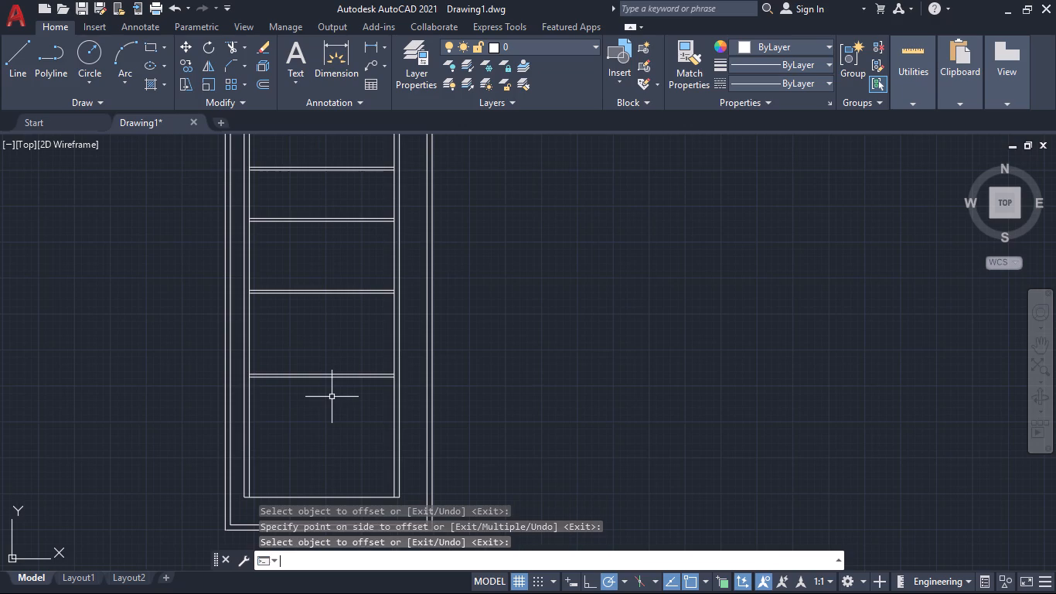
# Offset the fifth partition's lower line 8' downward to start the sixth partition.
pyautogui.press('space')
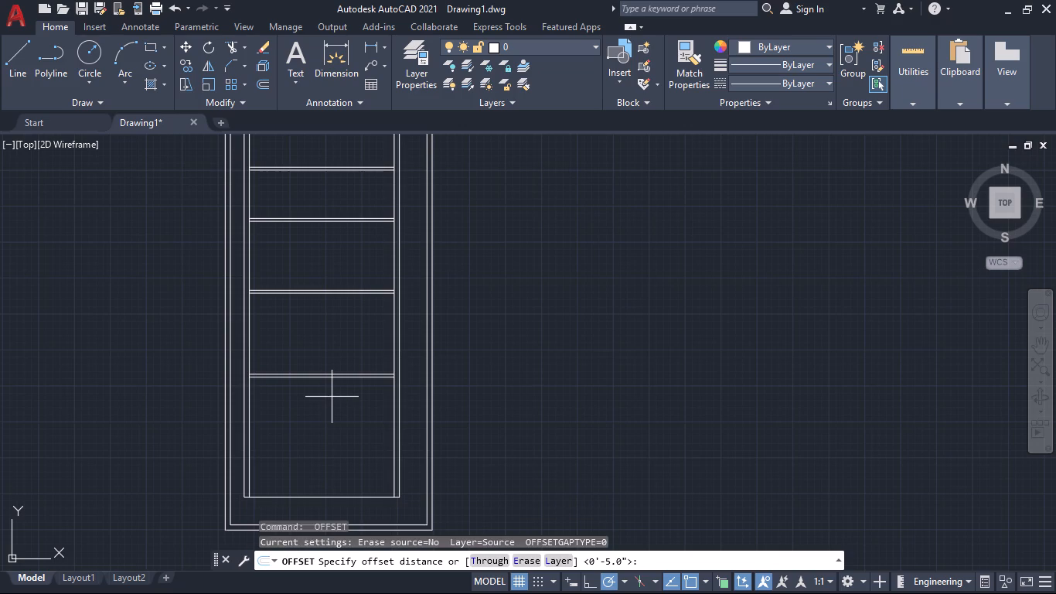
pyautogui.press('8')
pyautogui.press("'")
pyautogui.press('Return')
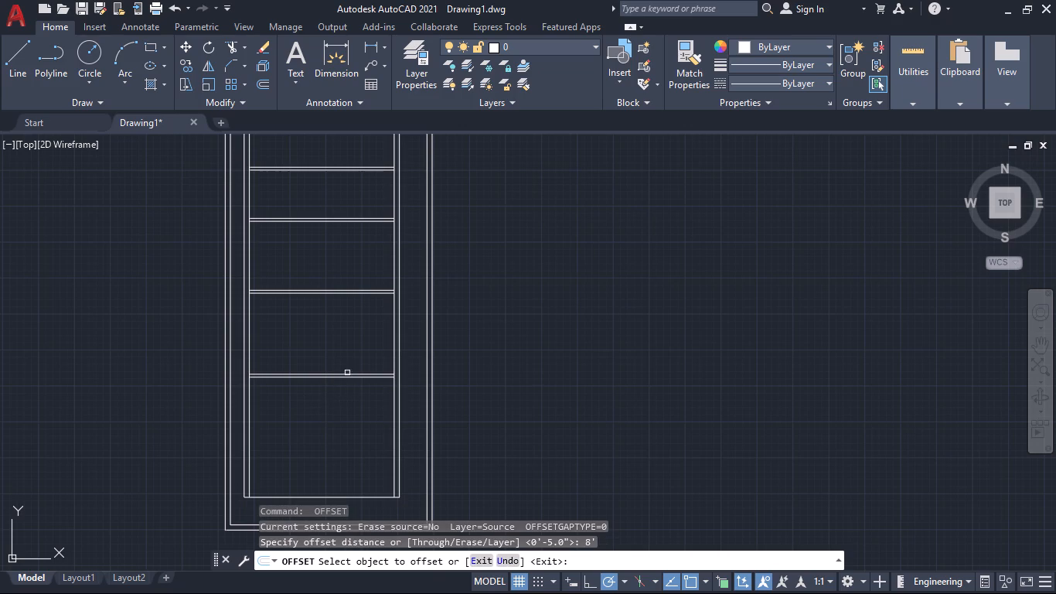
pyautogui.click(344, 377)
pyautogui.click(354, 451)
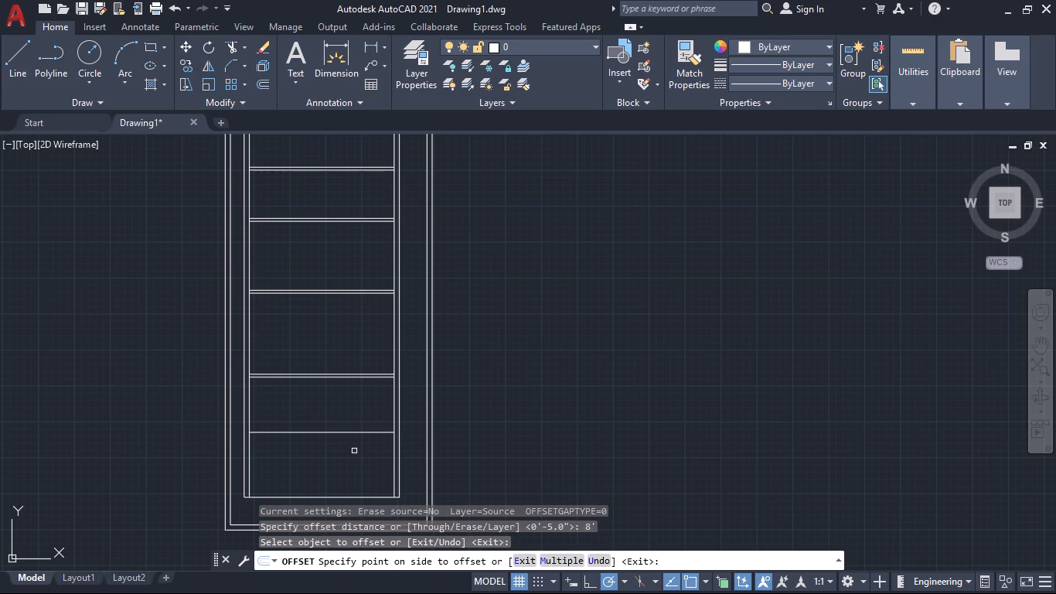
pyautogui.press('space')
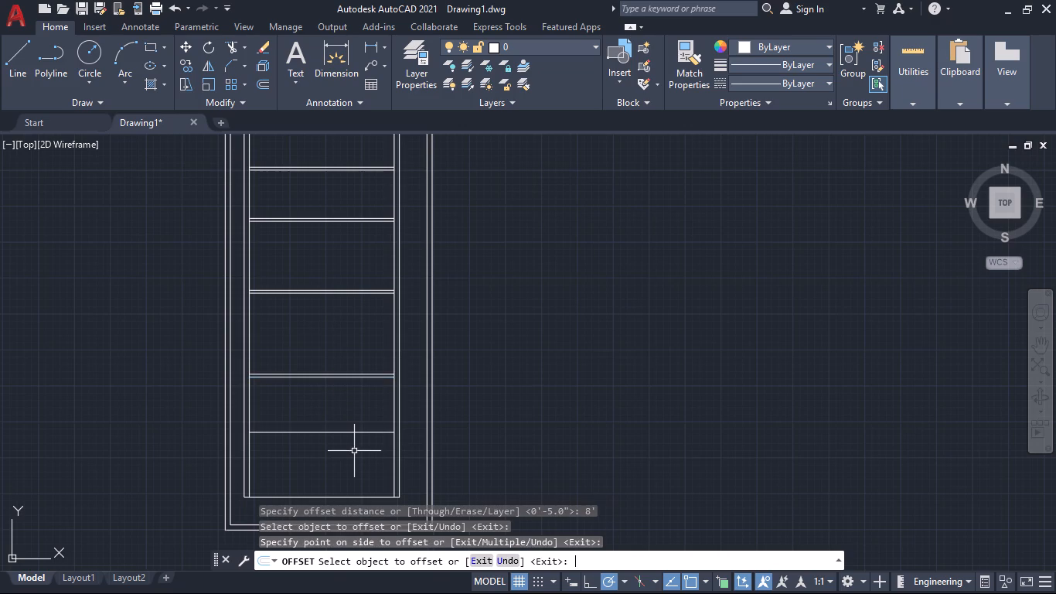
# Offset the sixth partition's line 5" downward to complete that partition.
pyautogui.press('space')
pyautogui.write('5"')
pyautogui.press('Return')
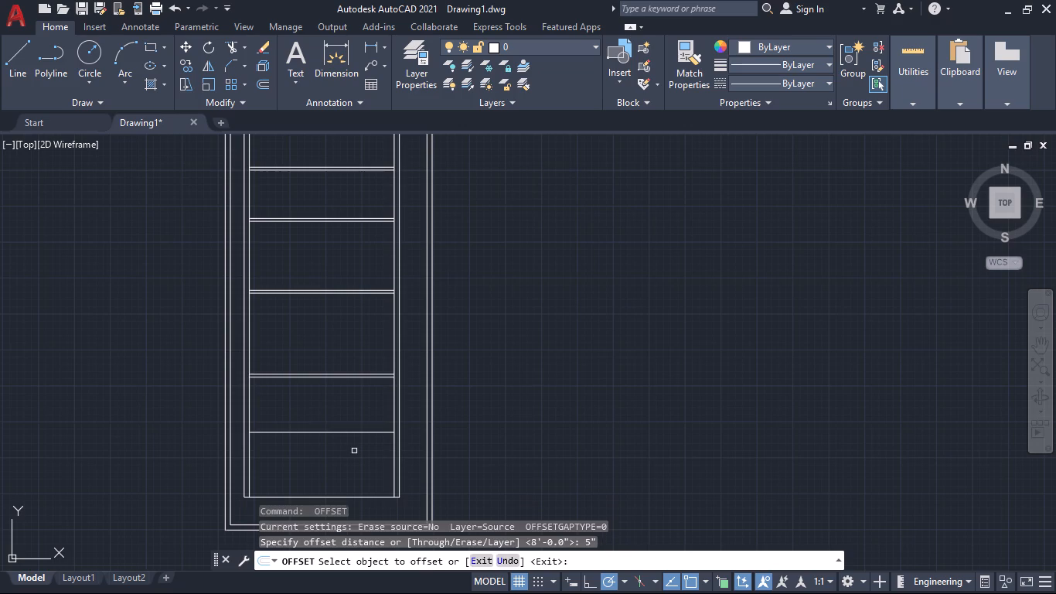
pyautogui.click(325, 432)
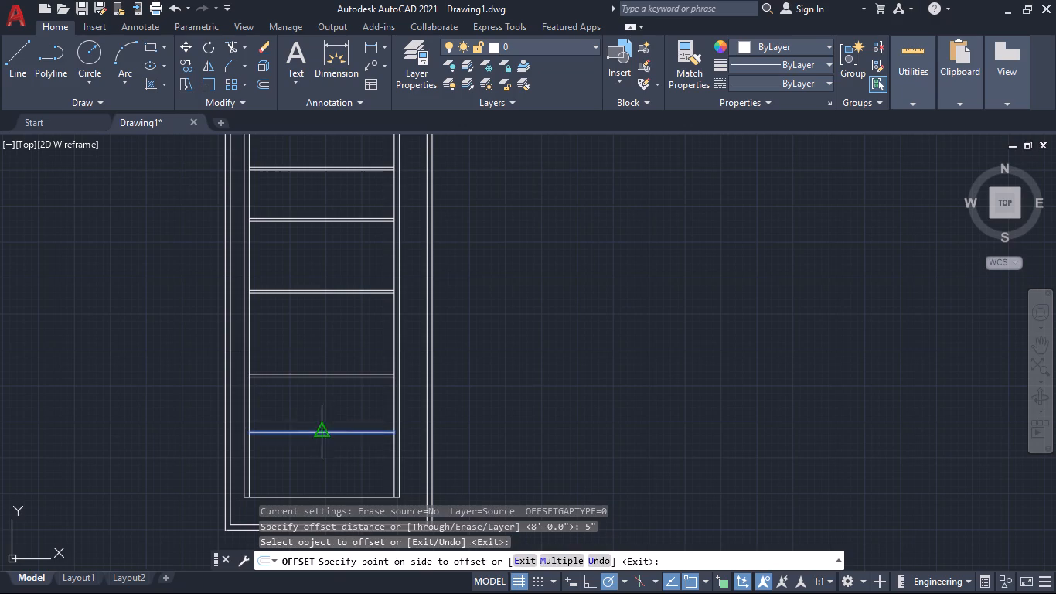
pyautogui.click(327, 456)
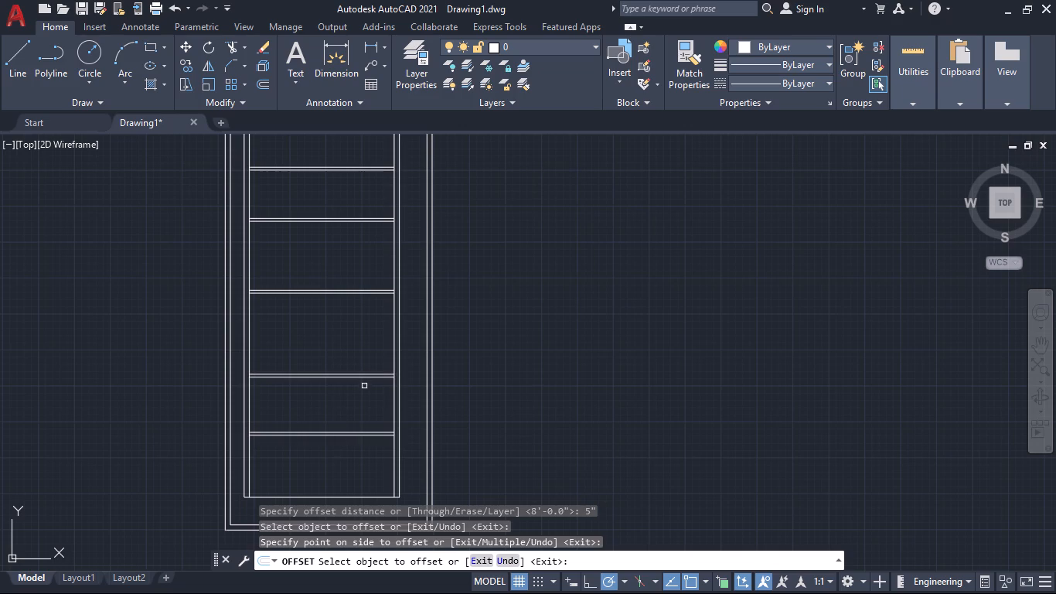
pyautogui.scroll(-1, 510, 346)
pyautogui.moveTo(517, 333); pyautogui.dragTo(479, 379, button='middle')
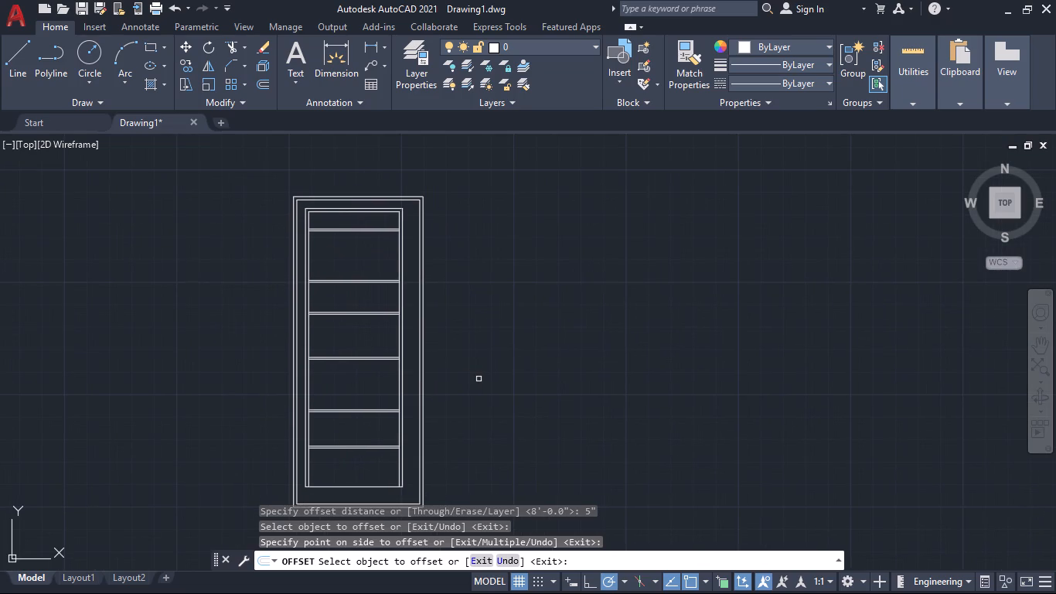
pyautogui.press('space')
# Offset the inner building's left inside wall line 11' to the right to start a vertical partition.
pyautogui.press('space')
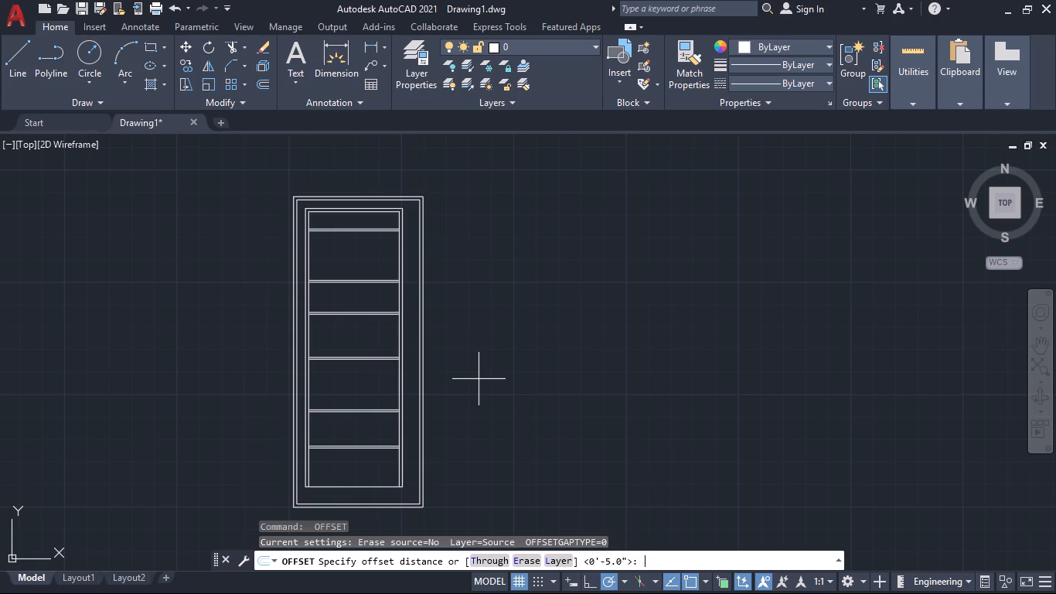
pyautogui.write("11'")
pyautogui.press('Return')
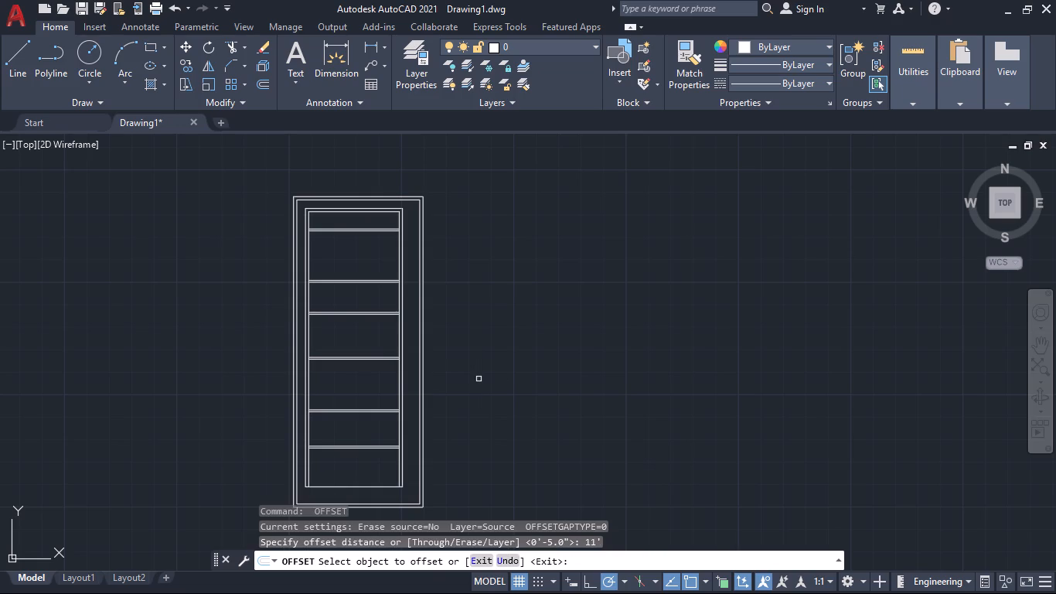
pyautogui.click(309, 390)
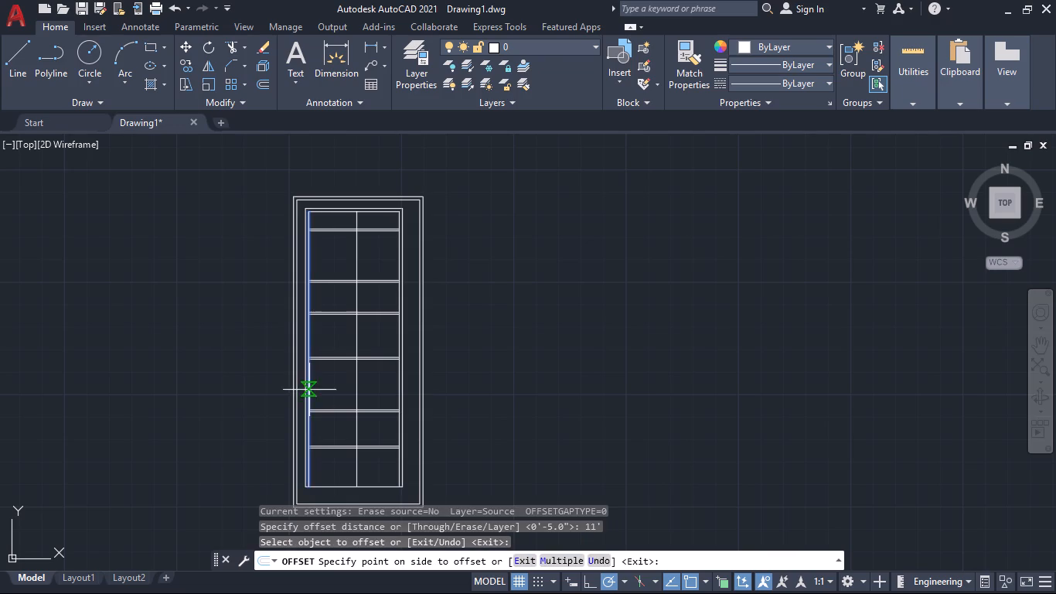
pyautogui.click(335, 387)
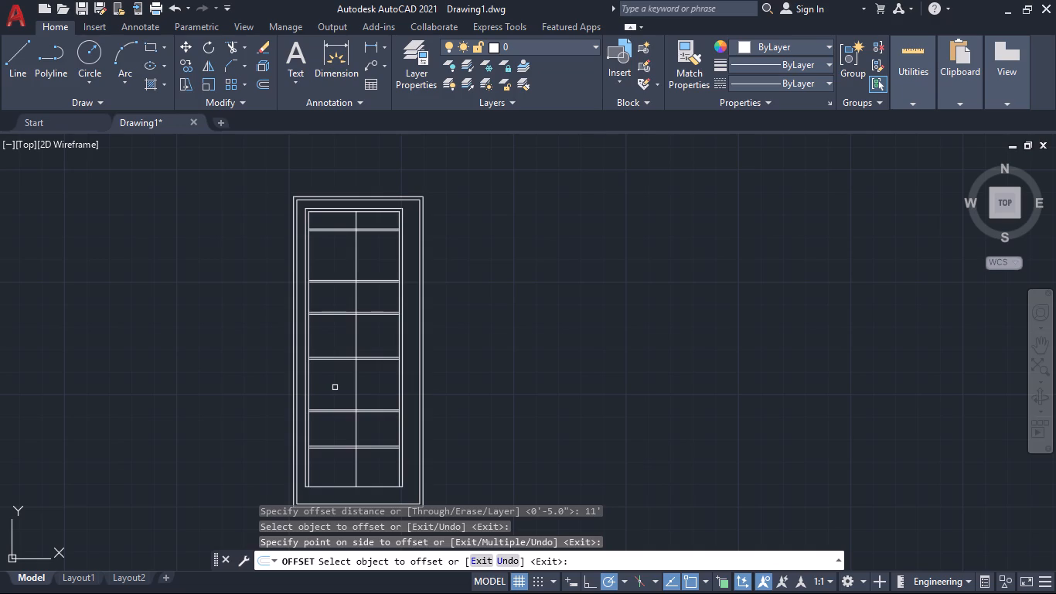
pyautogui.press('space')
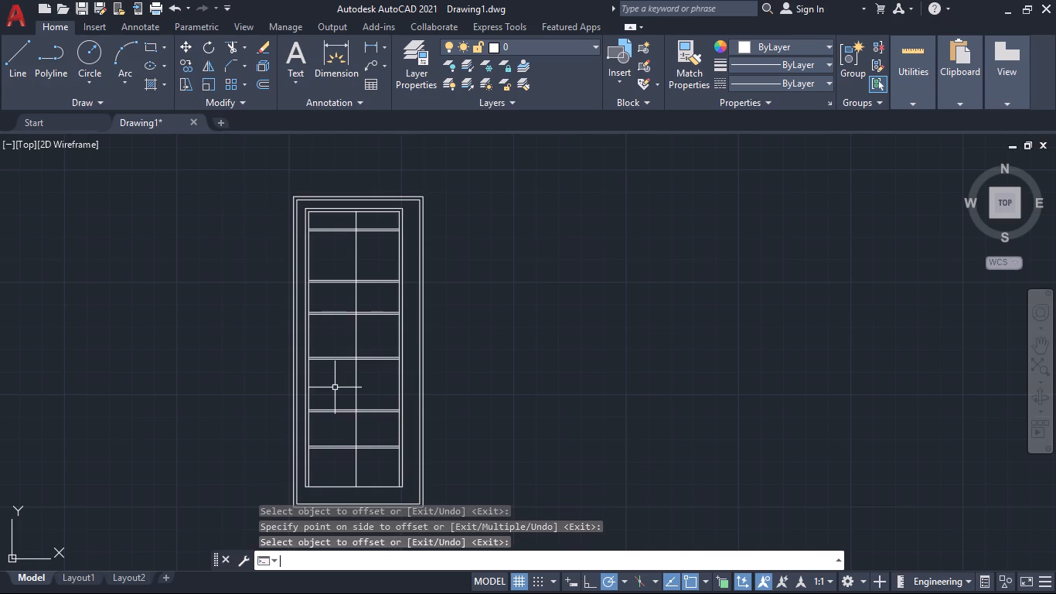
# Offset the vertical partition's line 5" to the right to complete that partition.
pyautogui.press('space')
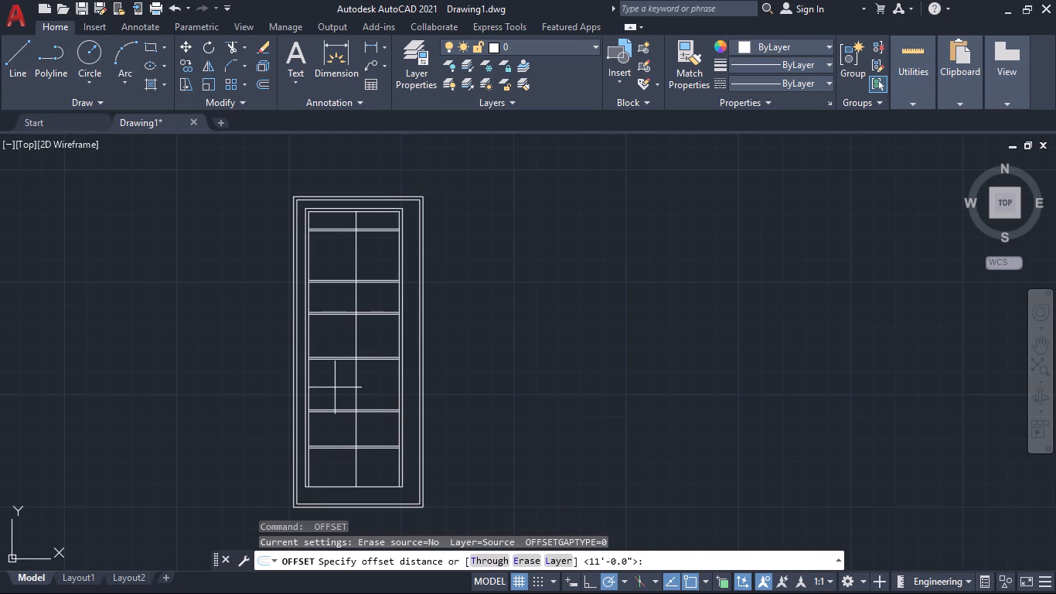
pyautogui.write('5"')
pyautogui.press('Return')
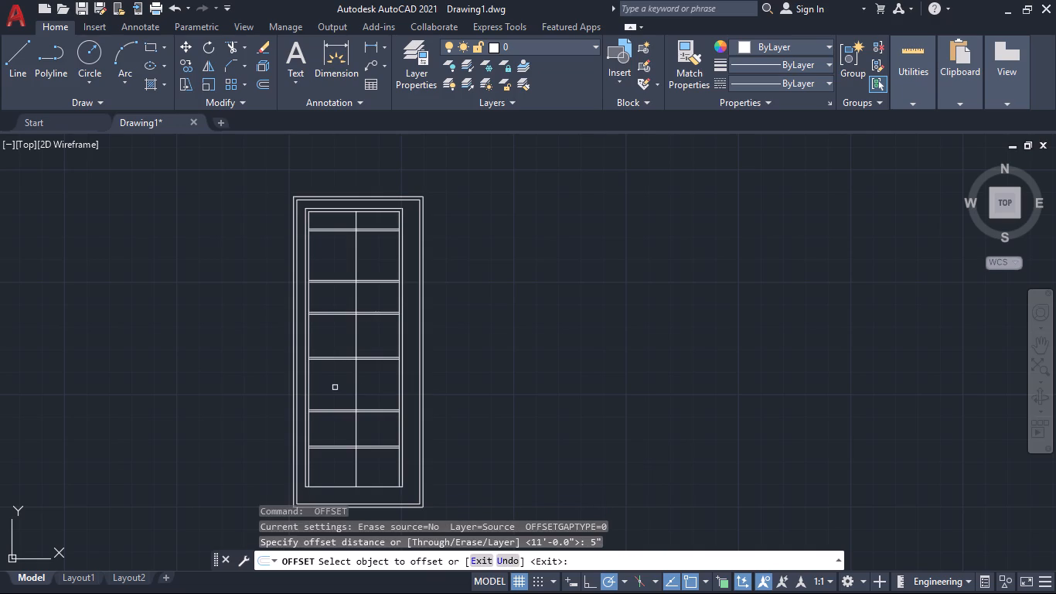
pyautogui.click(354, 384)
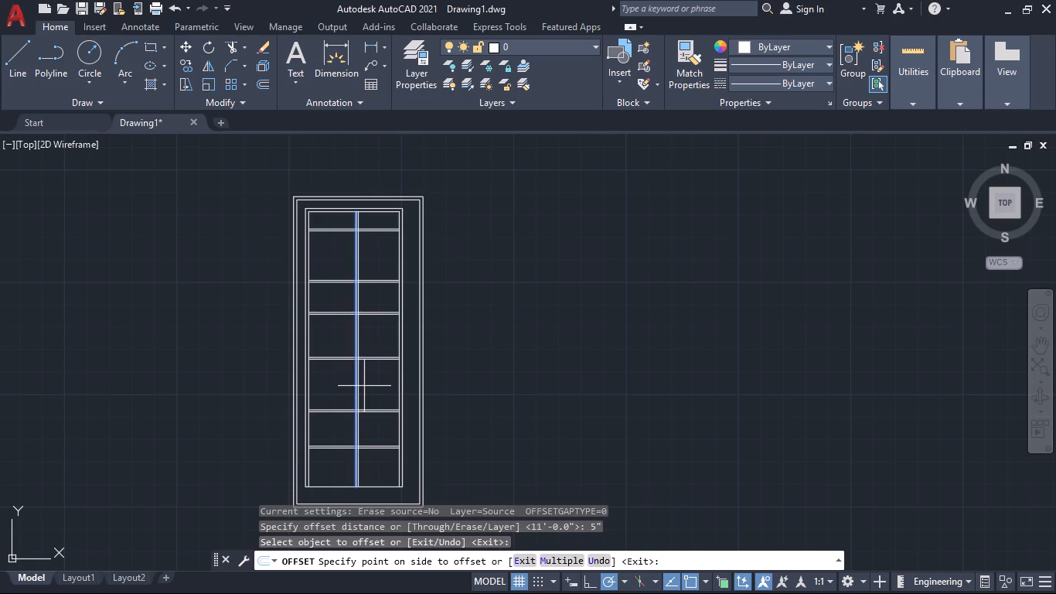
pyautogui.click(364, 386)
pyautogui.press('space')
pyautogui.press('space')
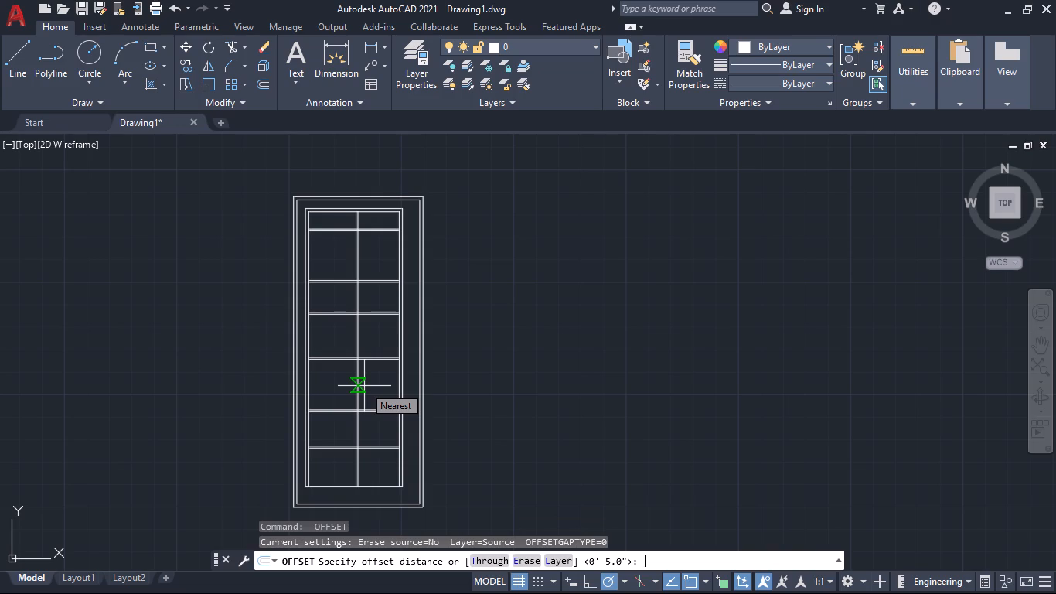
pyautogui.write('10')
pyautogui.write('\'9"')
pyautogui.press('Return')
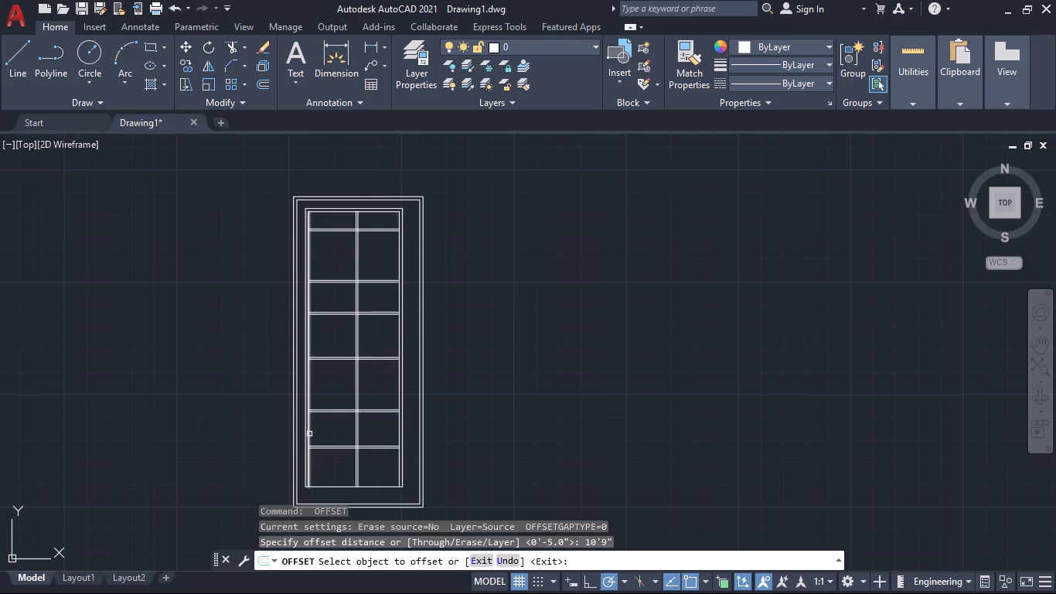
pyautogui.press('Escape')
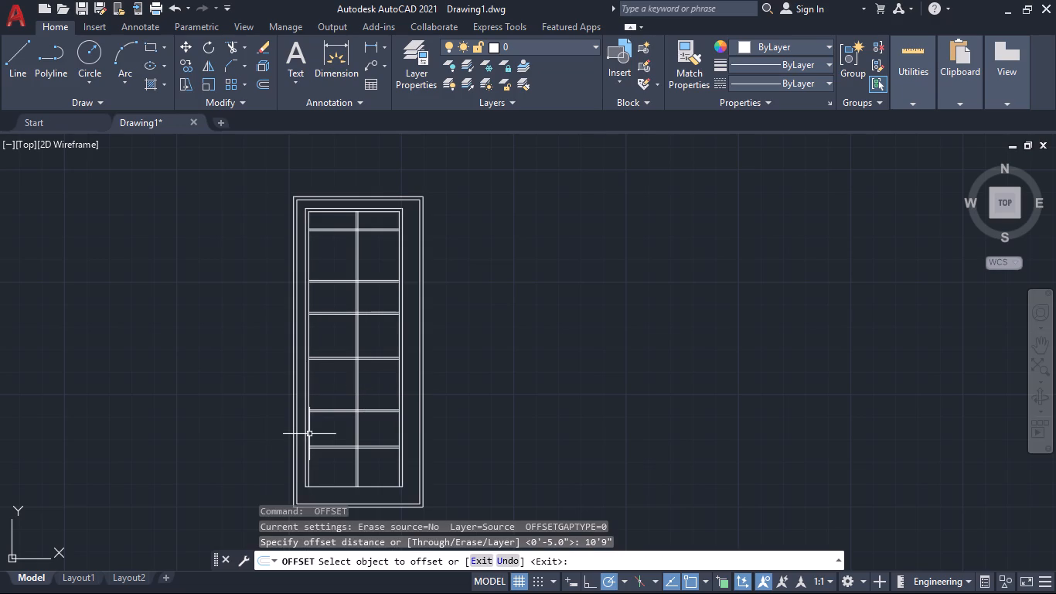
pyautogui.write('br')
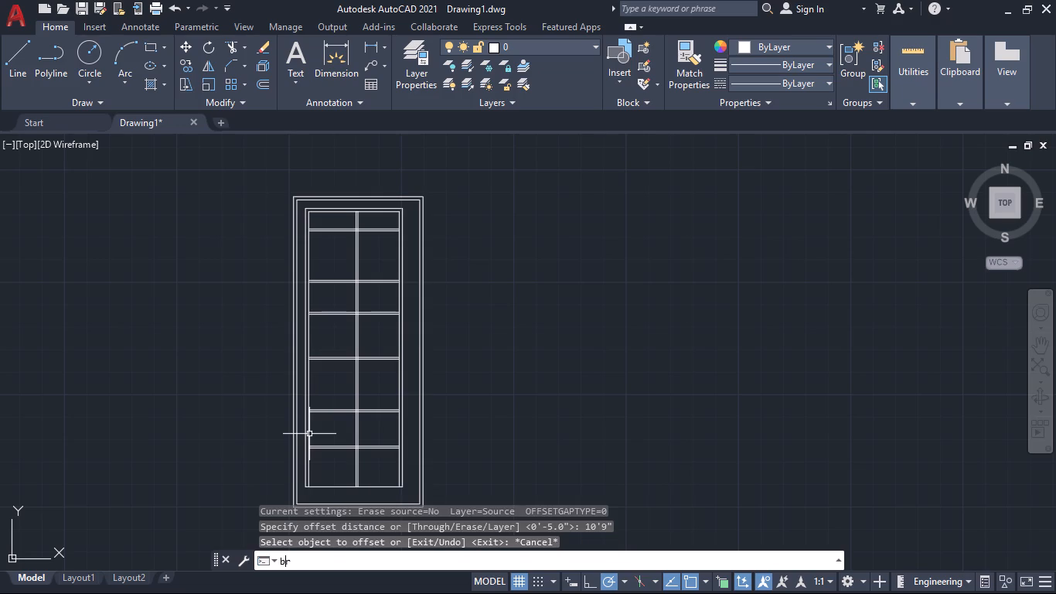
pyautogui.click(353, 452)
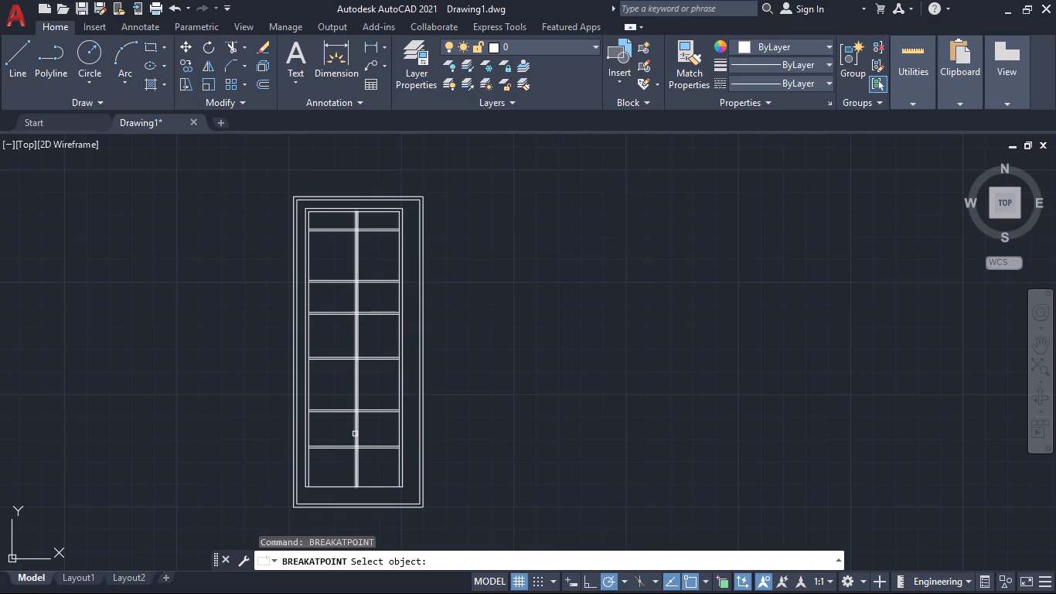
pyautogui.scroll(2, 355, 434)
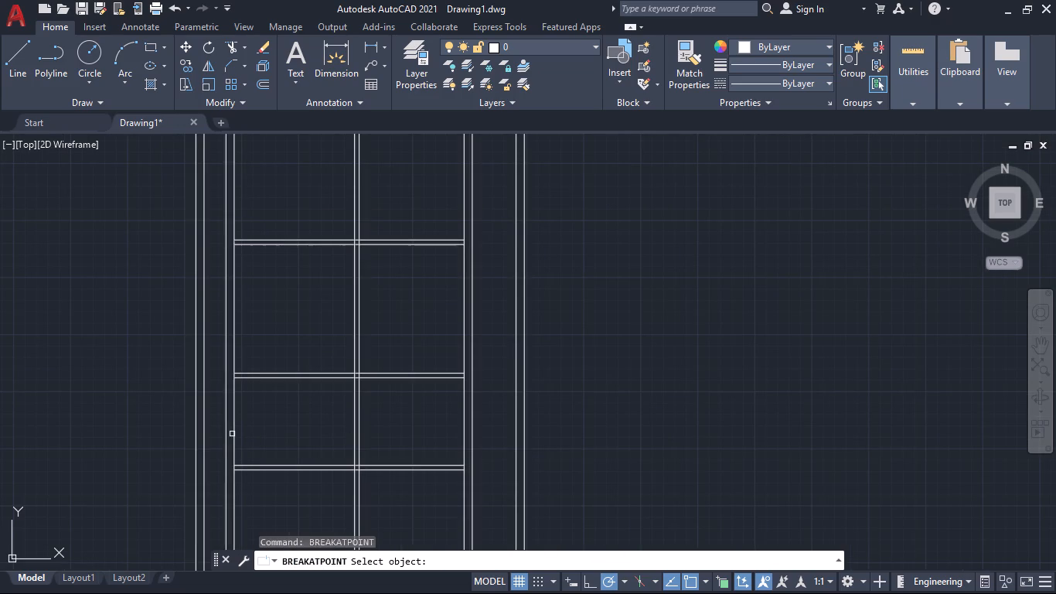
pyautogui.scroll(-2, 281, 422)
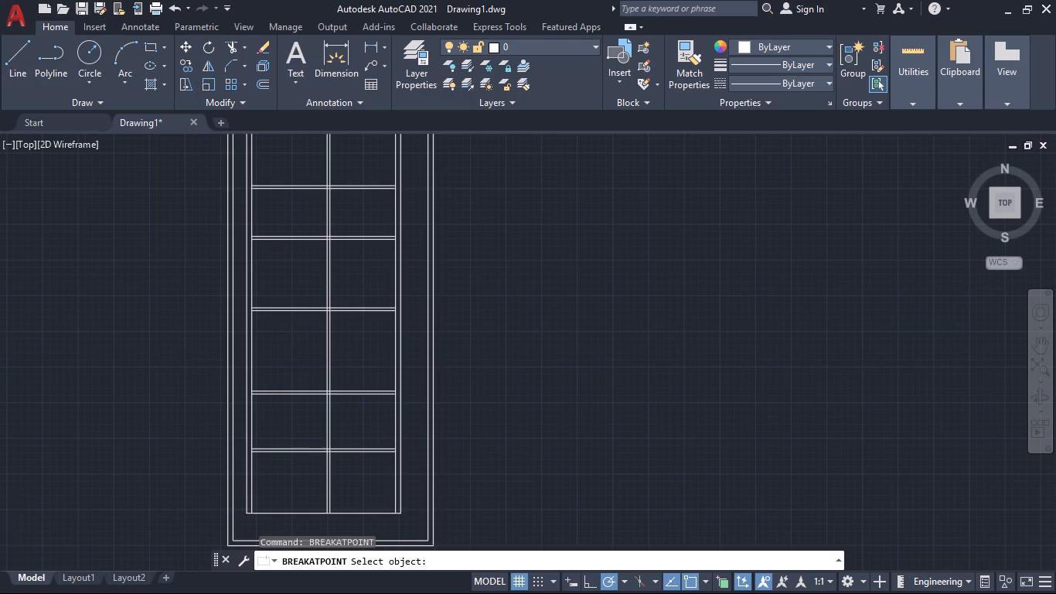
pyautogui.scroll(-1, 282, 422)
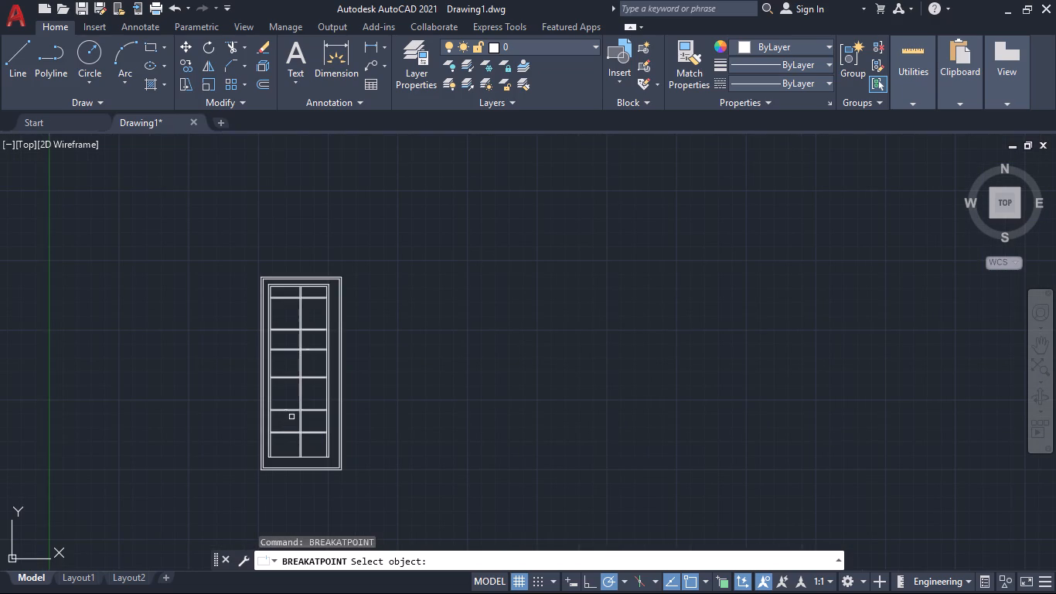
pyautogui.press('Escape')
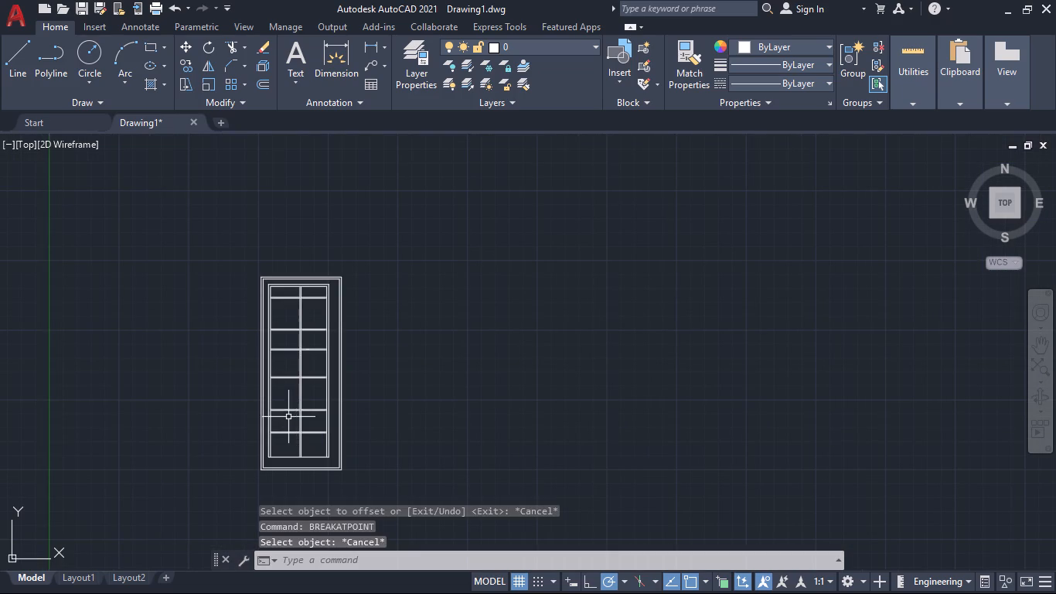
# Break the inner building's left inside wall line at the upper line of the first partition with Break at Point.
pyautogui.scroll(2, 297, 351)
pyautogui.moveTo(281, 325); pyautogui.dragTo(296, 447, button='middle')
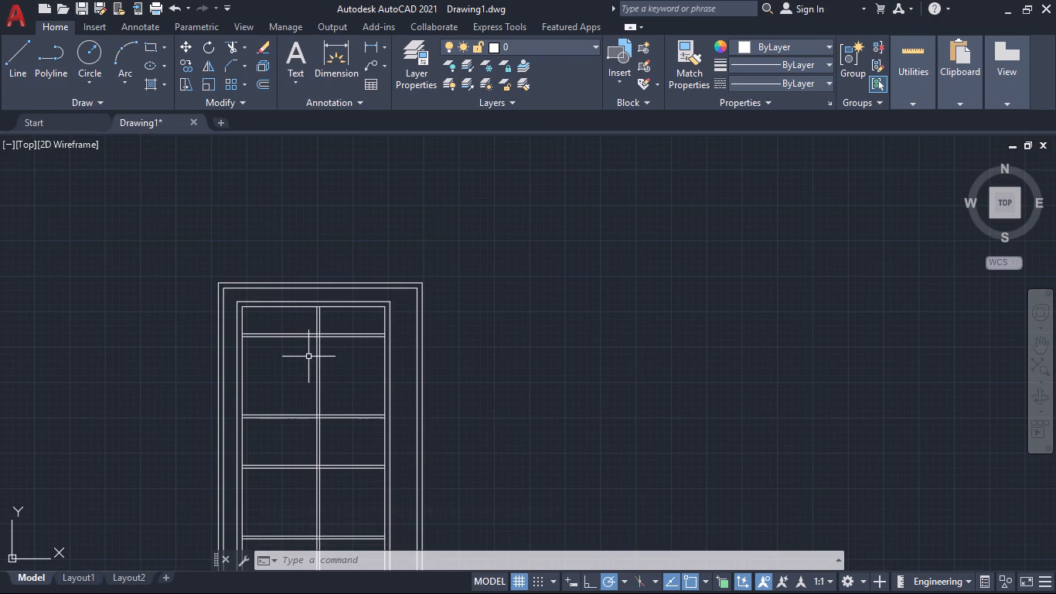
pyautogui.scroll(2, 250, 342)
pyautogui.moveTo(250, 345); pyautogui.dragTo(262, 394, button='middle')
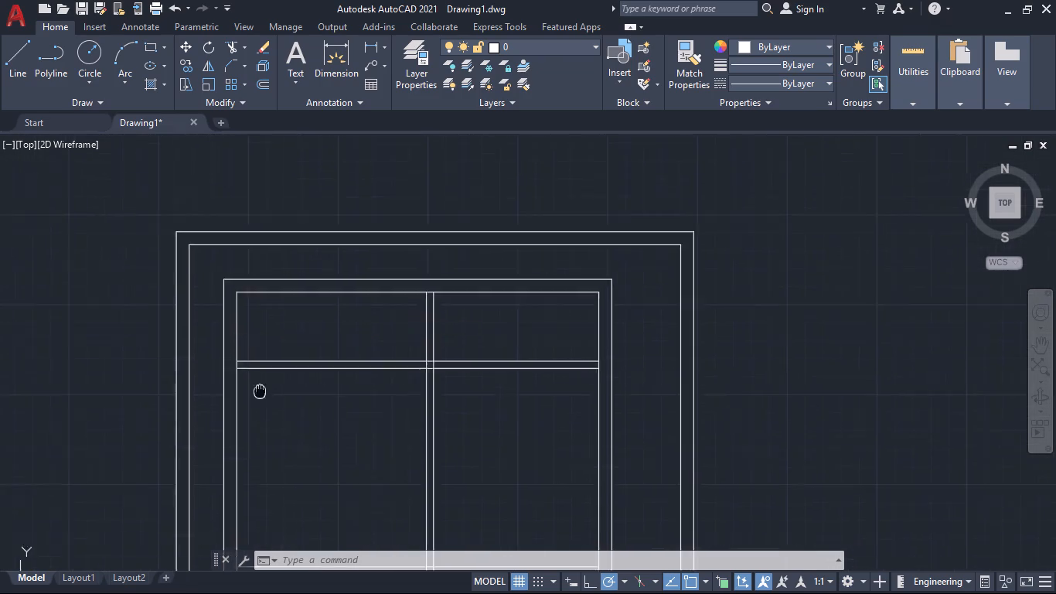
pyautogui.moveTo(262, 394); pyautogui.dragTo(276, 483, button='middle')
pyautogui.write('br')
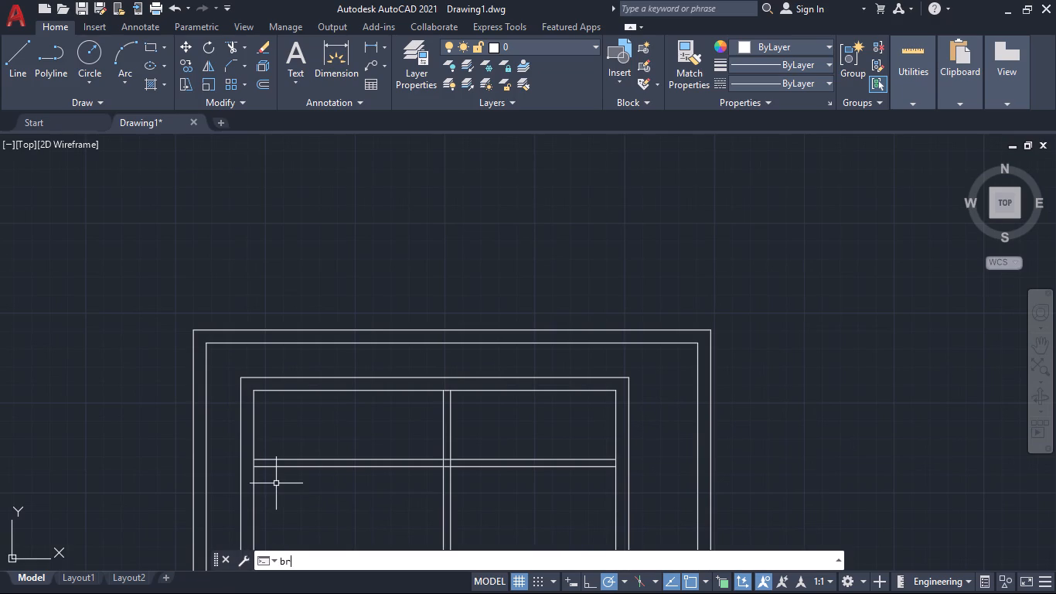
pyautogui.click(312, 450)
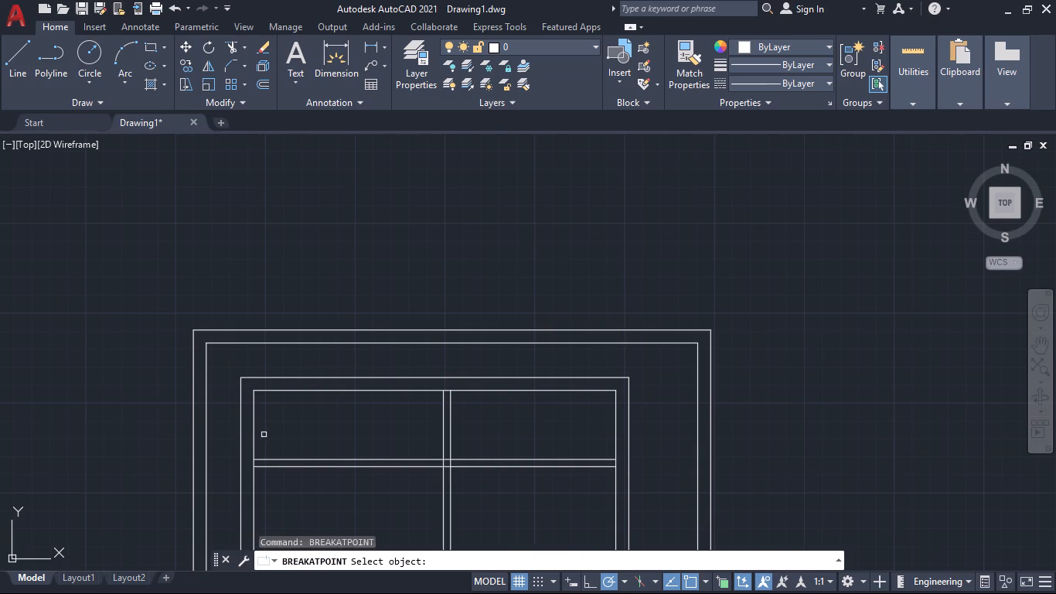
pyautogui.click(254, 432)
pyautogui.click(252, 458)
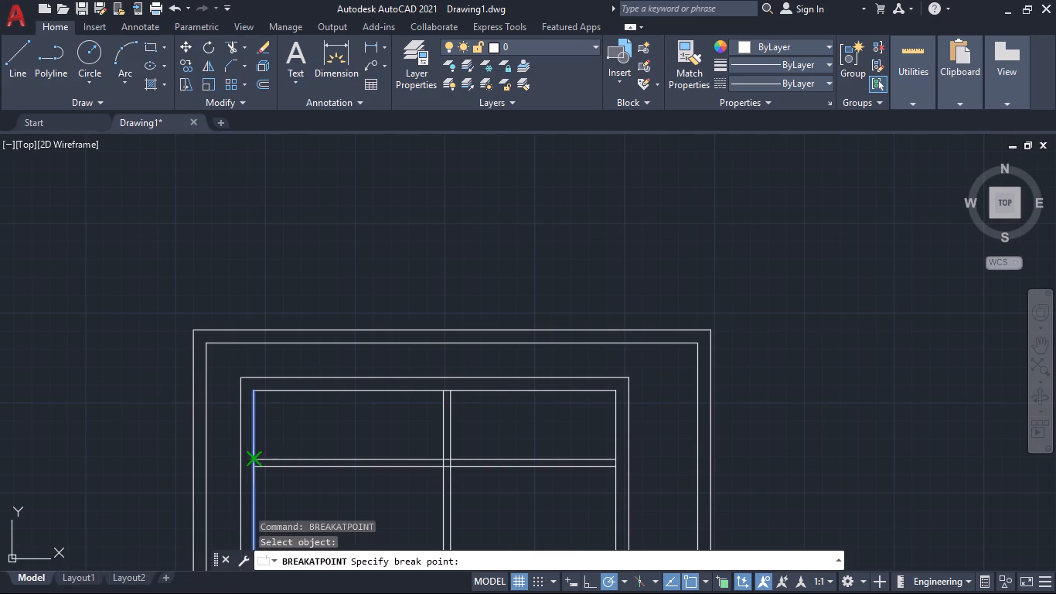
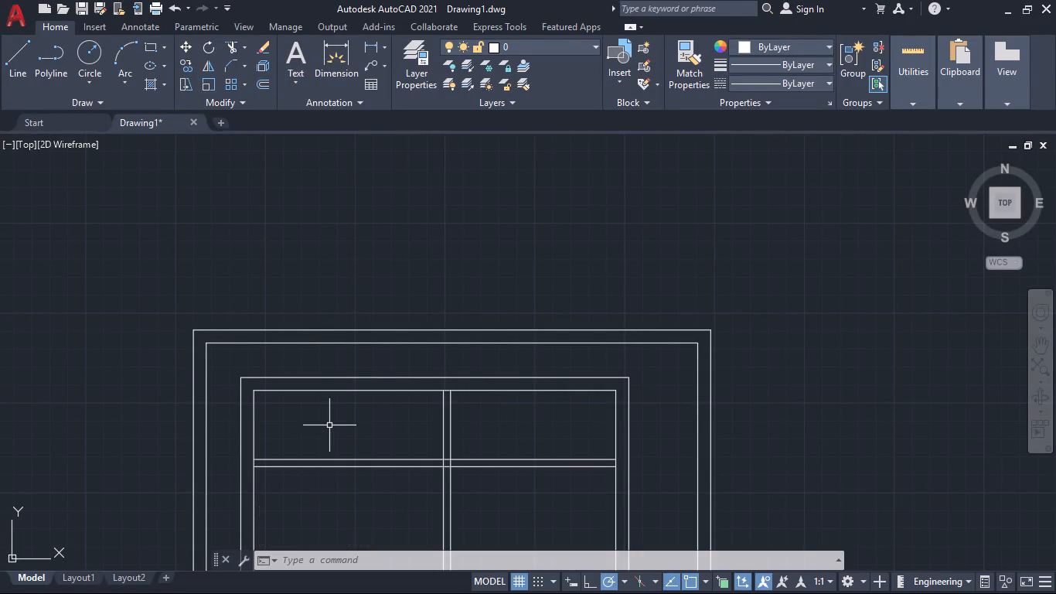
# Break the inner building's right inside wall line at the upper line of the first horizontal partition with Break at Point.
pyautogui.moveTo(494, 425); pyautogui.dragTo(454, 408, button='middle')
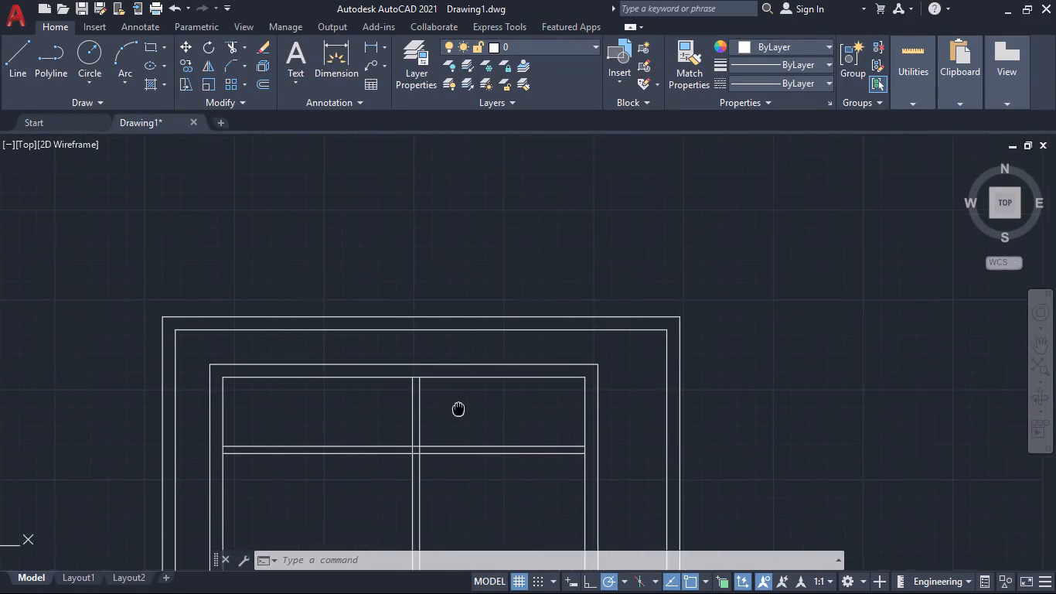
pyautogui.moveTo(454, 408); pyautogui.dragTo(434, 399, button='middle')
pyautogui.press('space')
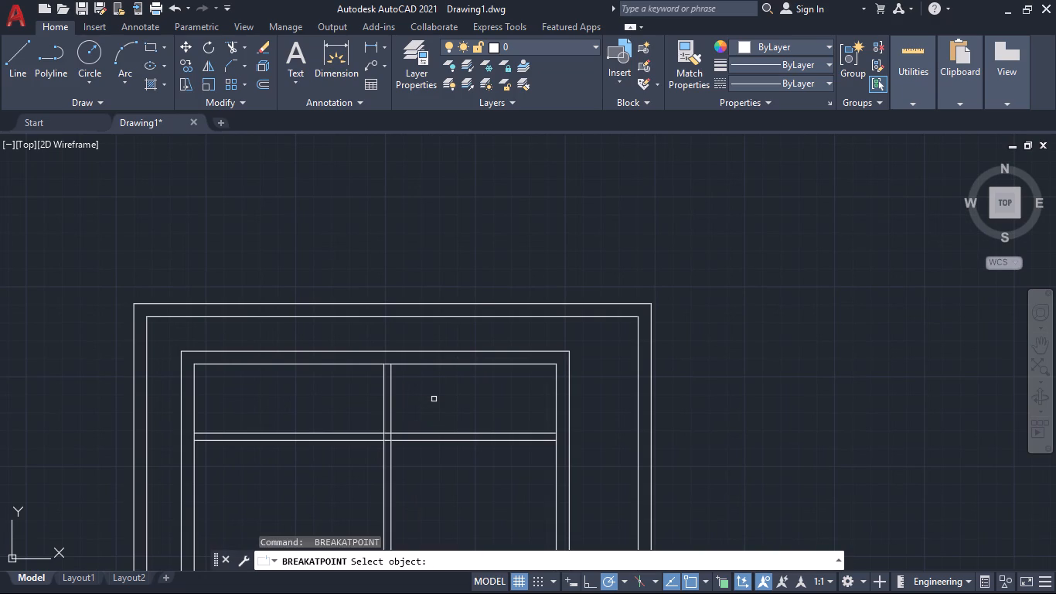
pyautogui.click(556, 398)
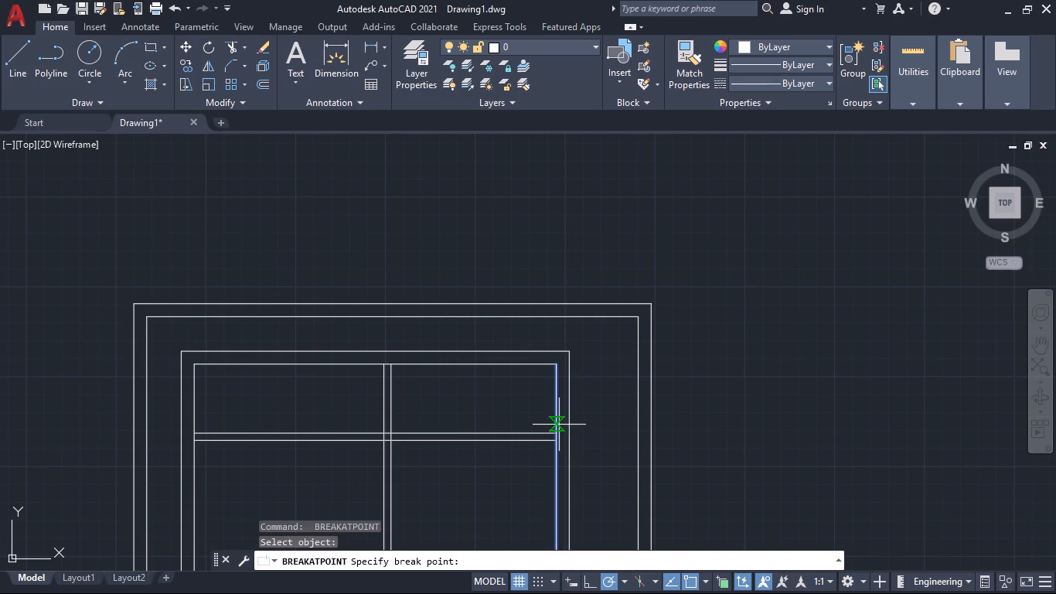
pyautogui.click(555, 430)
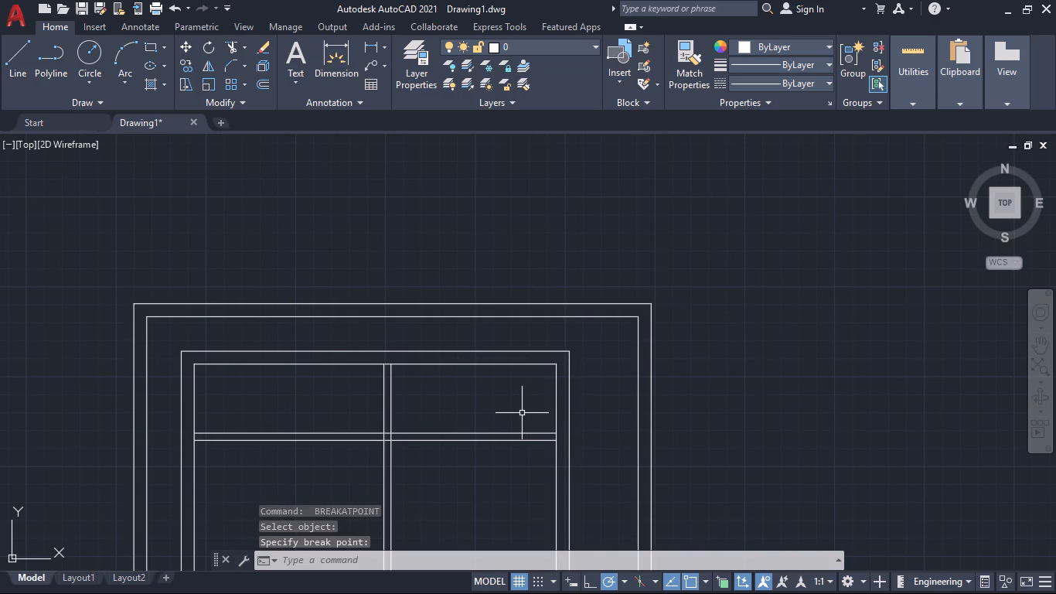
# Offset the upper segment of the inner building's right inside wall line 7' to the left to start a short vertical partition.
pyautogui.press('o')
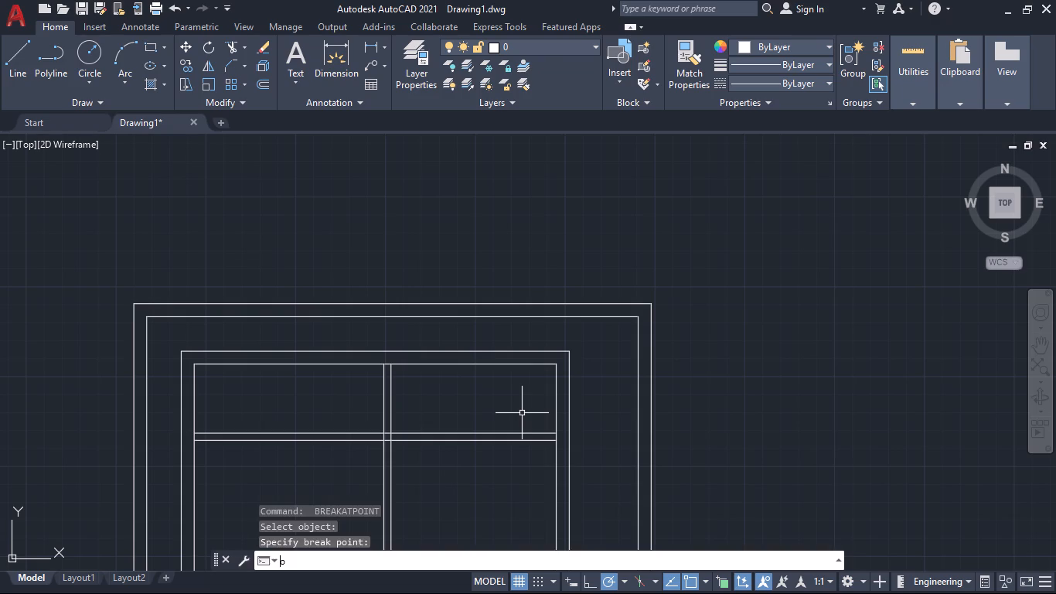
pyautogui.press('Return')
pyautogui.press('7')
pyautogui.press("'")
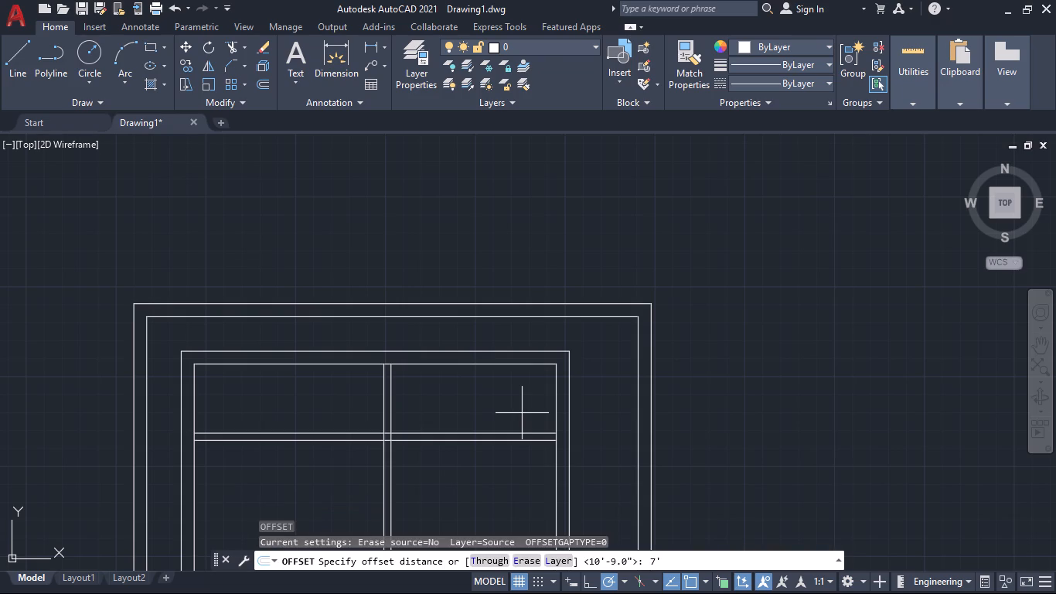
pyautogui.press('Return')
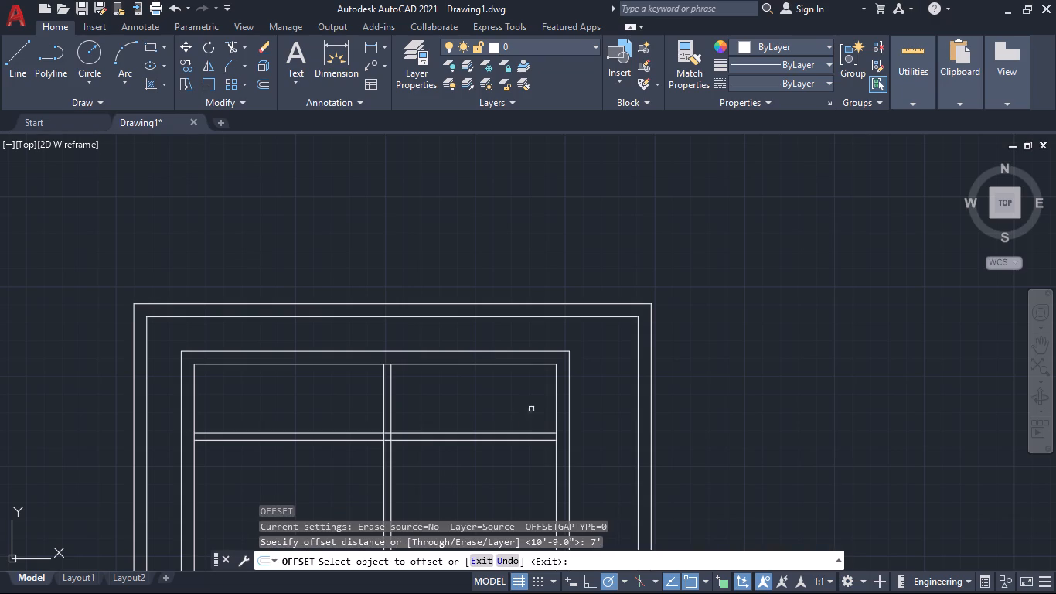
pyautogui.click(558, 407)
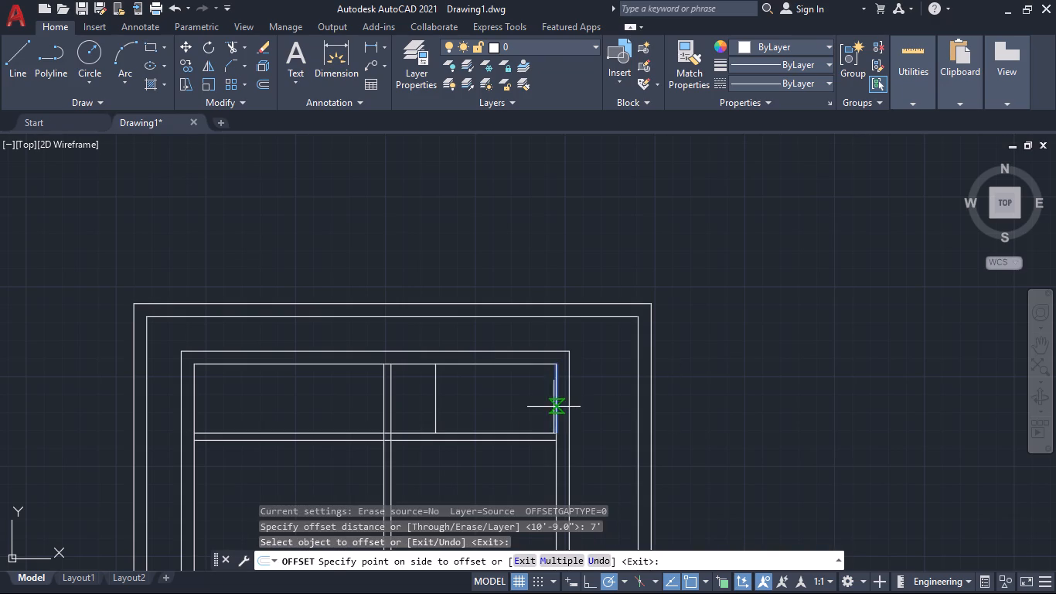
pyautogui.click(499, 408)
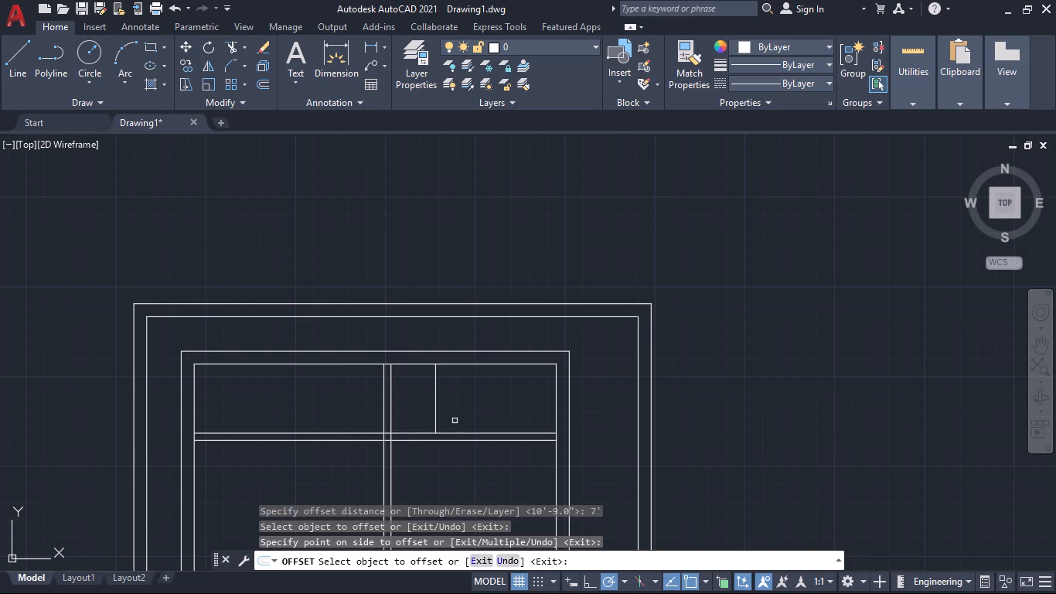
pyautogui.press('space')
# Offset the short vertical partition's line 5" to the left to complete that partition.
pyautogui.press('space')
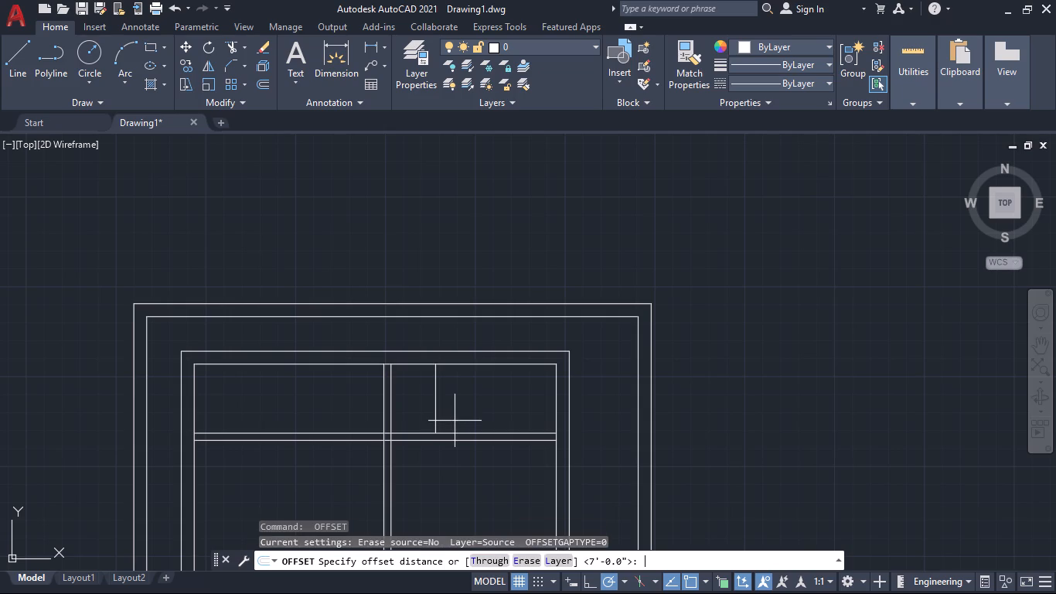
pyautogui.write('5"')
pyautogui.press('Return')
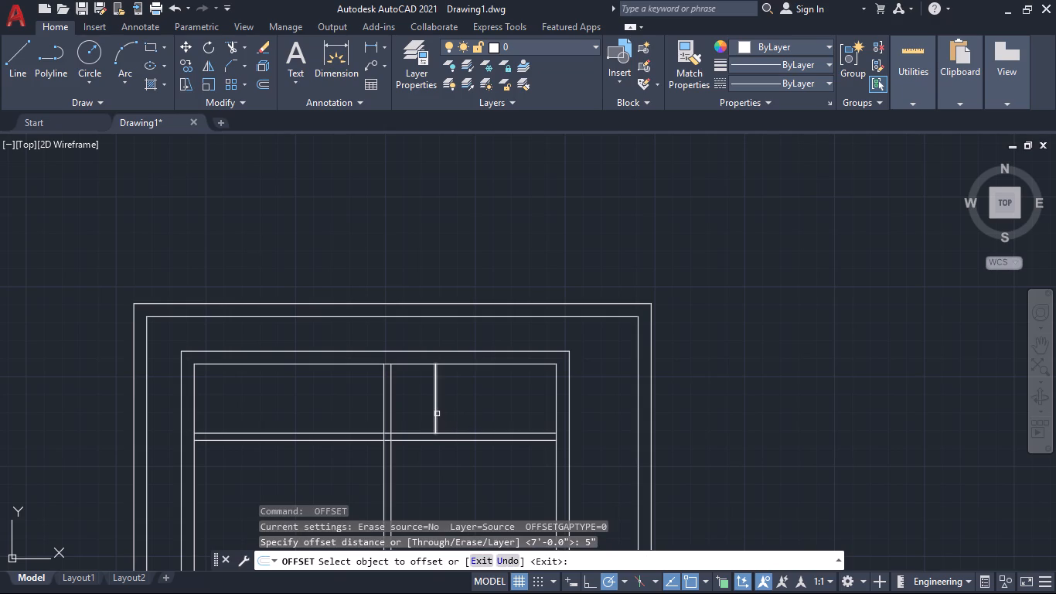
pyautogui.click(435, 414)
pyautogui.click(411, 418)
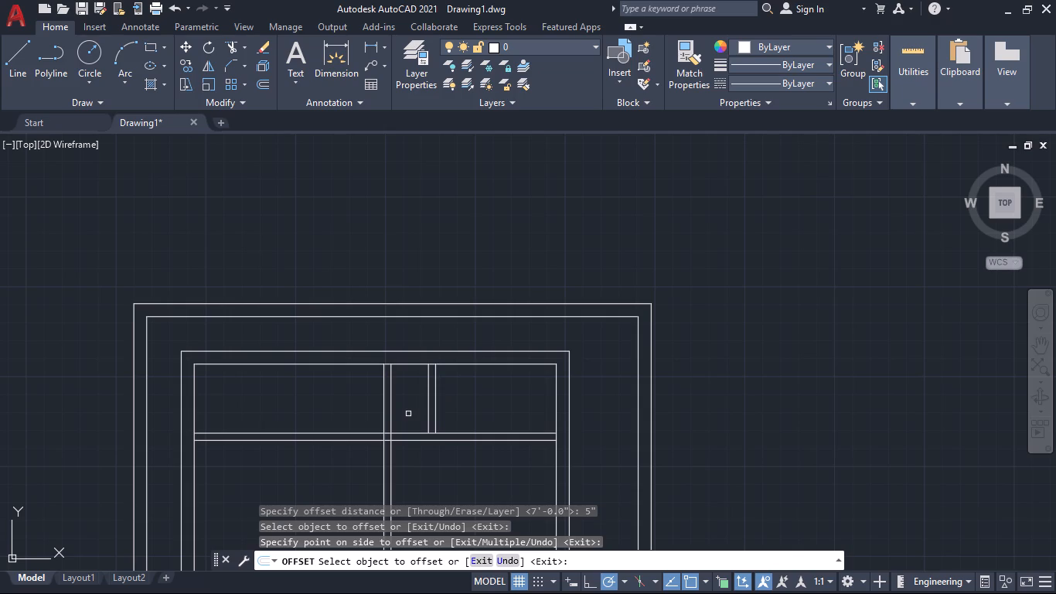
pyautogui.press('space')
# Offset both lines of the short vertical partition 7'6" to the left to create a second short partition in the top strip.
pyautogui.press('space')
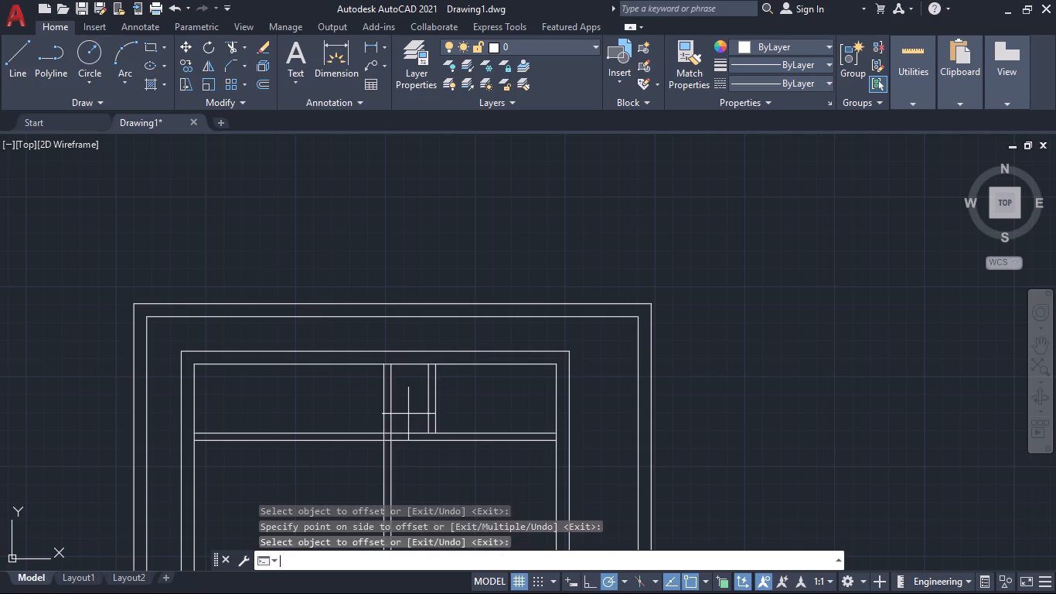
pyautogui.press('7')
pyautogui.write('\'6"')
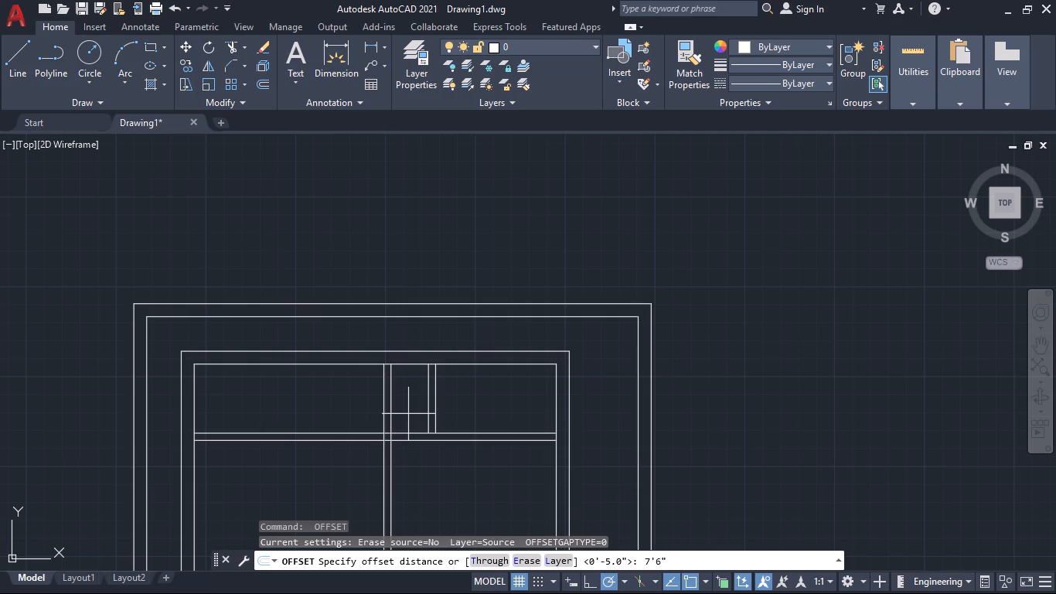
pyautogui.press('Return')
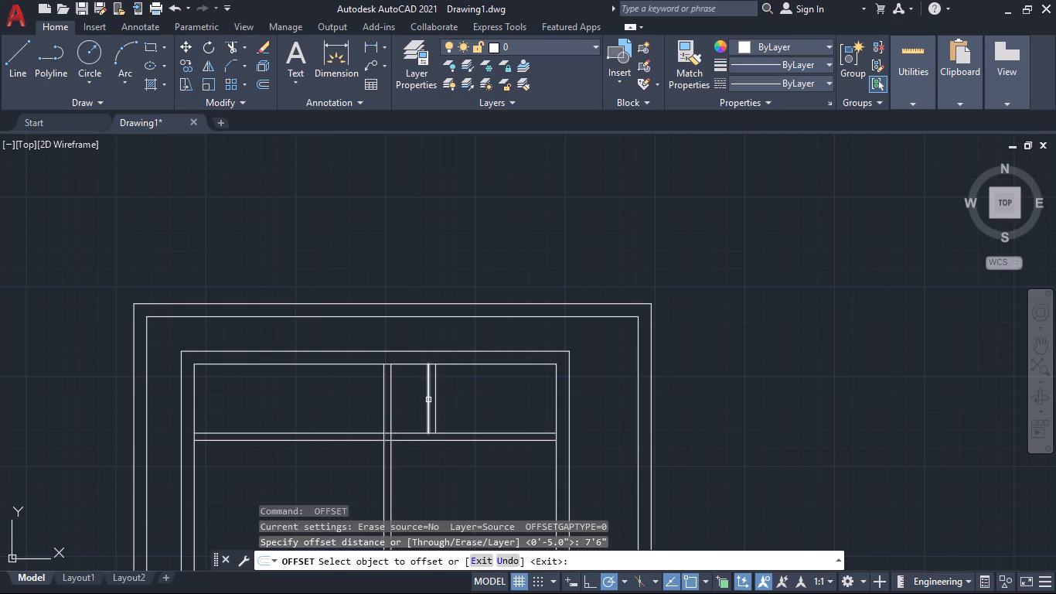
pyautogui.click(428, 401)
pyautogui.click(315, 408)
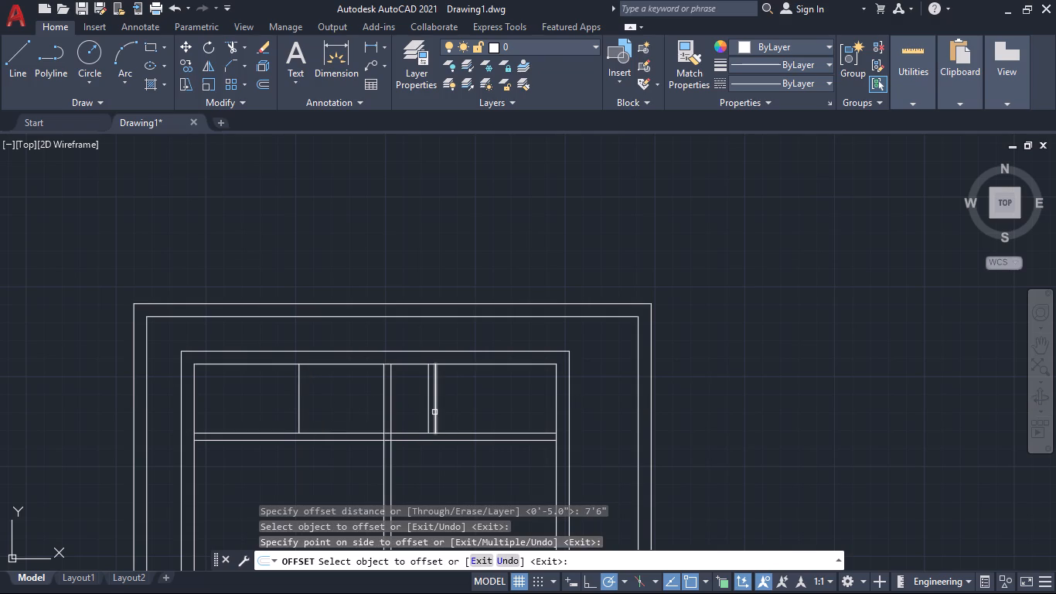
pyautogui.click(434, 412)
pyautogui.click(359, 414)
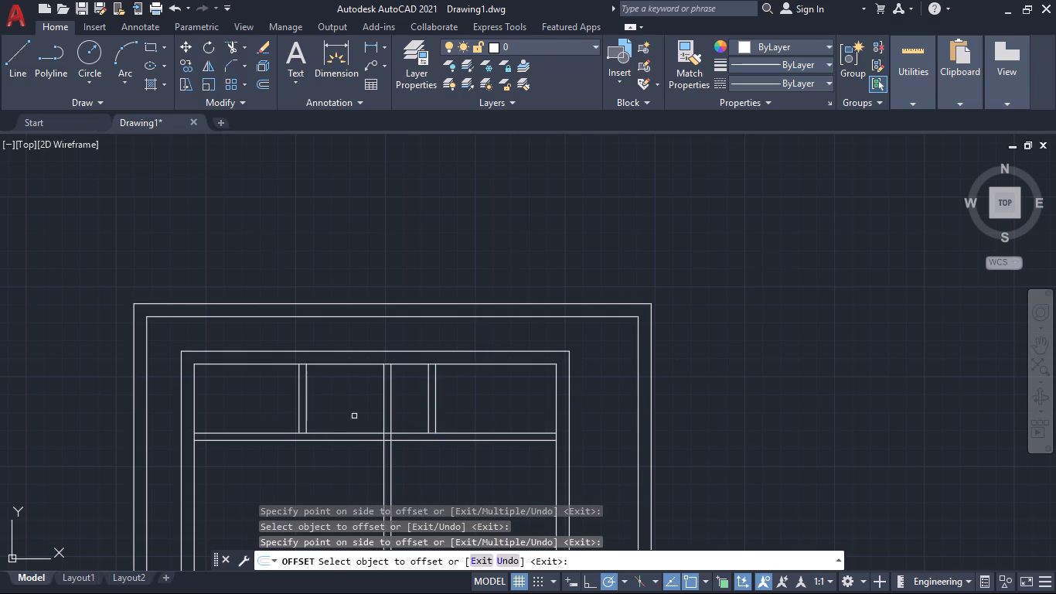
pyautogui.scroll(-1, 353, 417)
pyautogui.scroll(1, 359, 417)
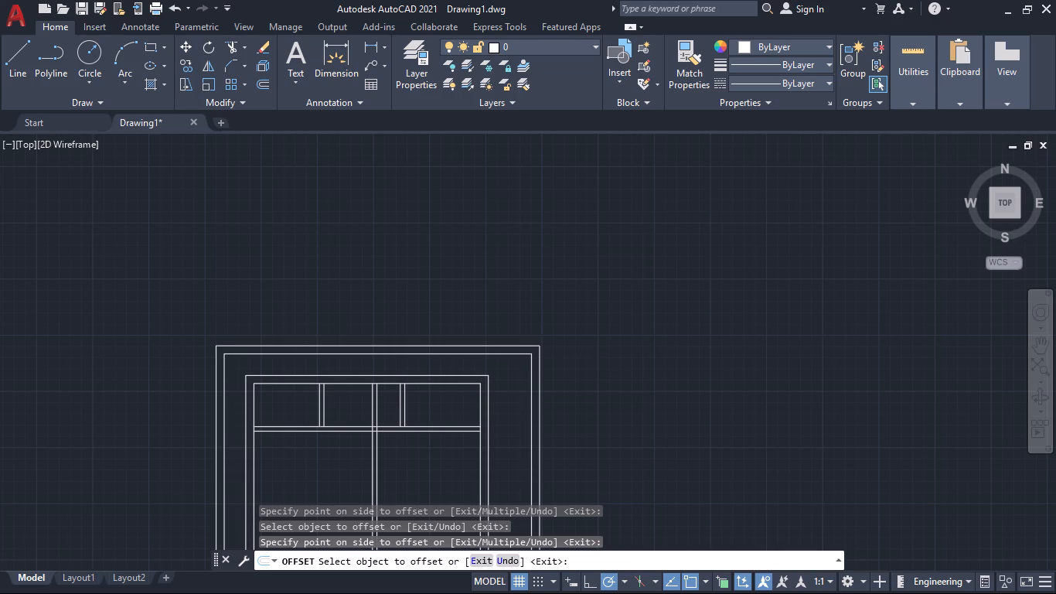
pyautogui.press('space')
# Trim away both lines of the long vertical partition above the lower line of the first horizontal partition.
pyautogui.write('tr')
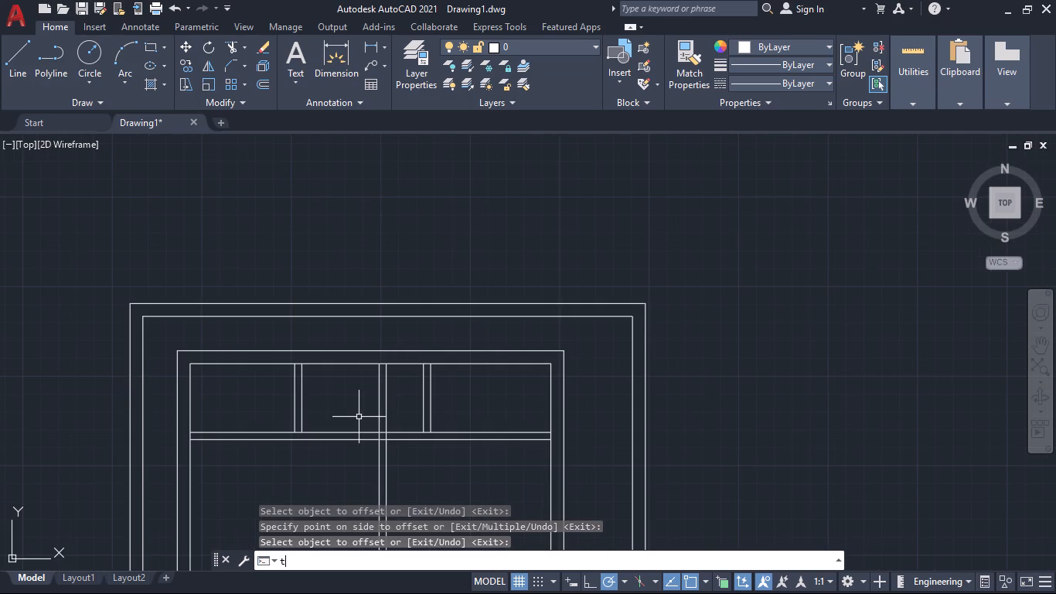
pyautogui.press('Return')
pyautogui.click(359, 417)
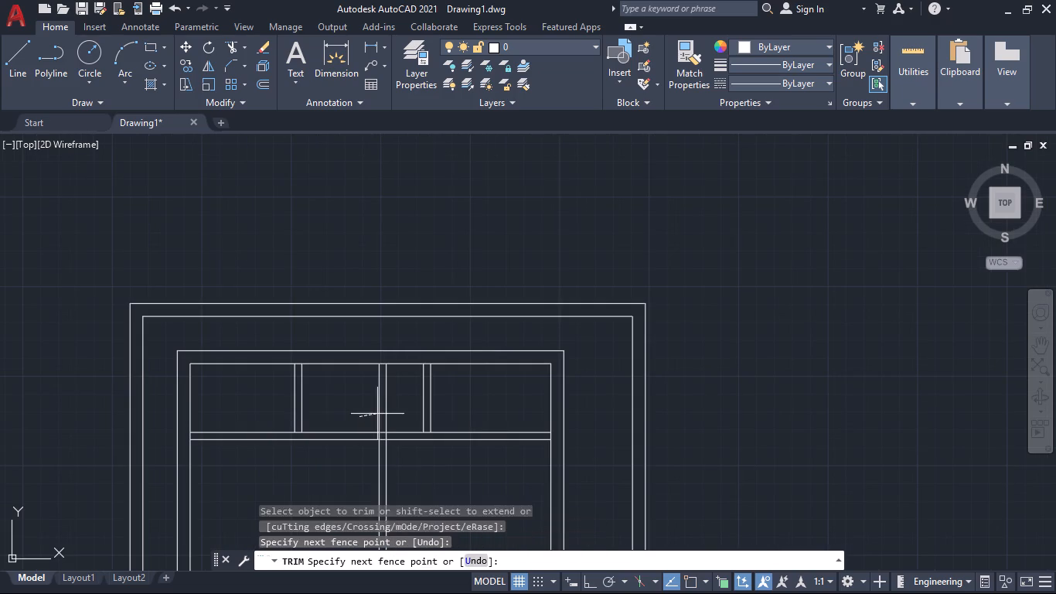
pyautogui.click(399, 411)
pyautogui.scroll(-1, 386, 411)
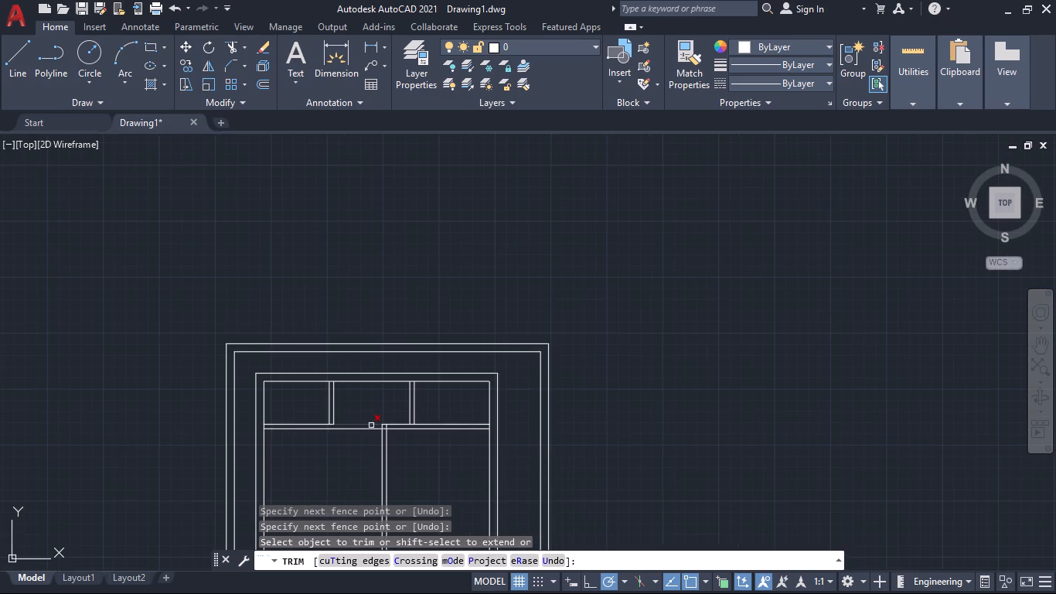
pyautogui.scroll(4, 371, 425)
pyautogui.click(419, 432)
pyautogui.click(488, 432)
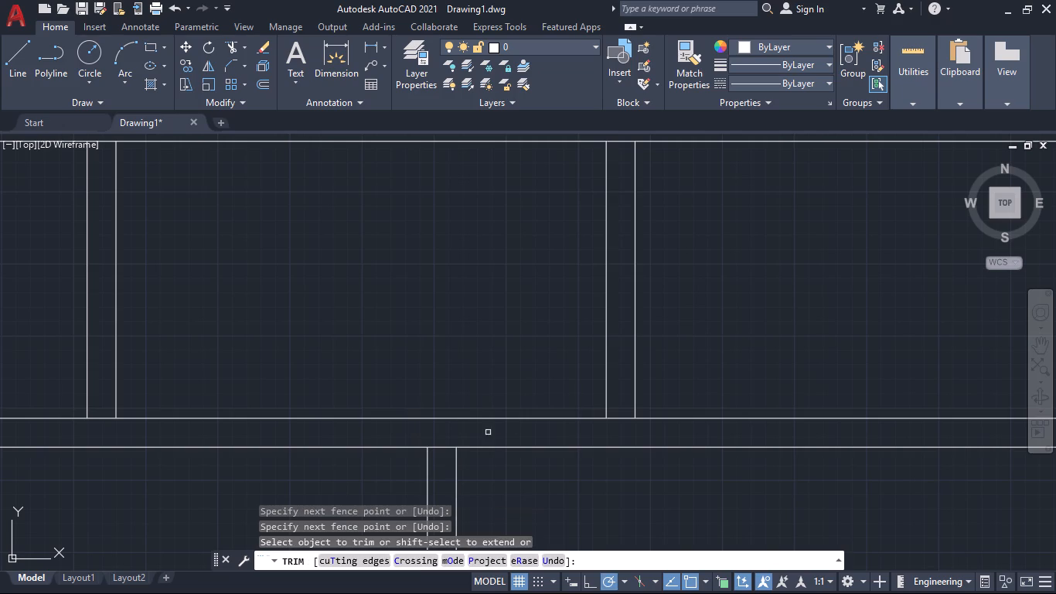
# Trim the first horizontal partition's lines open where the long vertical partition and the right short partition meet it.
pyautogui.click(442, 442)
pyautogui.click(439, 460)
pyautogui.scroll(-2, 494, 449)
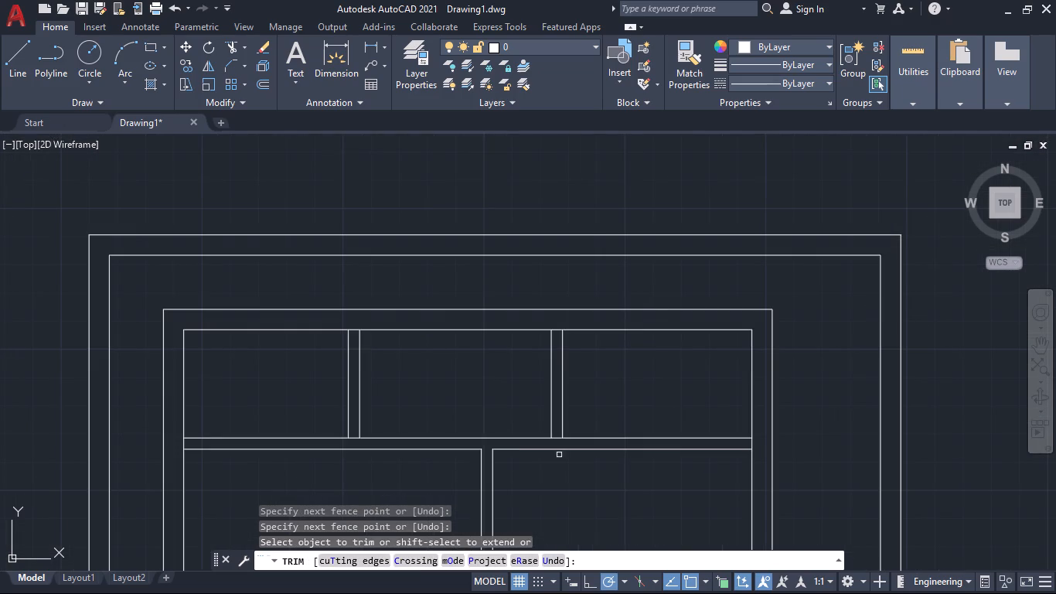
pyautogui.scroll(2, 566, 435)
pyautogui.click(544, 430)
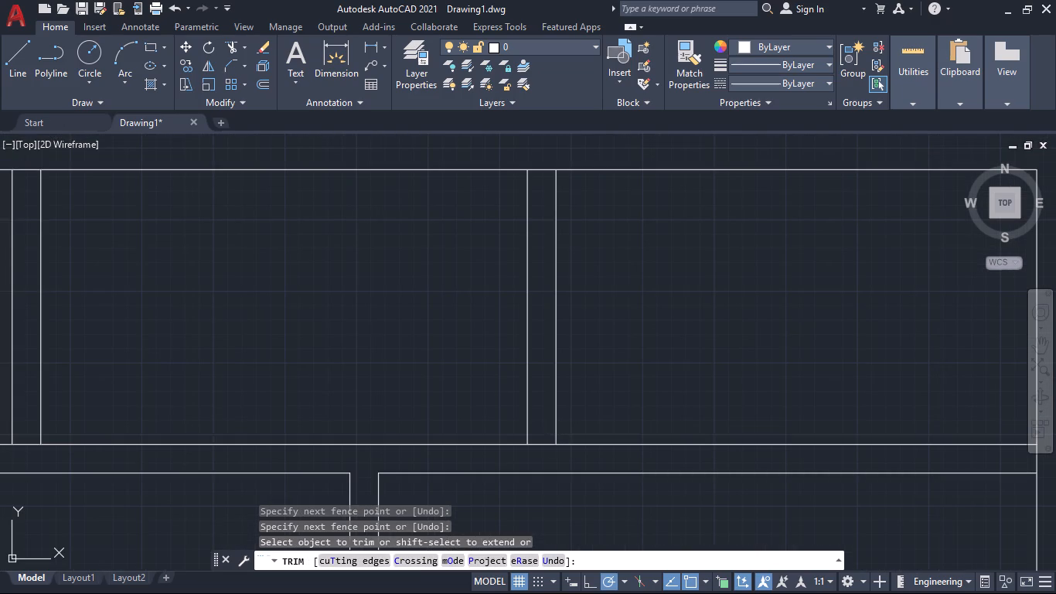
pyautogui.click(537, 456)
# Trim the inner building's top inside wall line between the lines of both short vertical partitions.
pyautogui.scroll(-2, 572, 462)
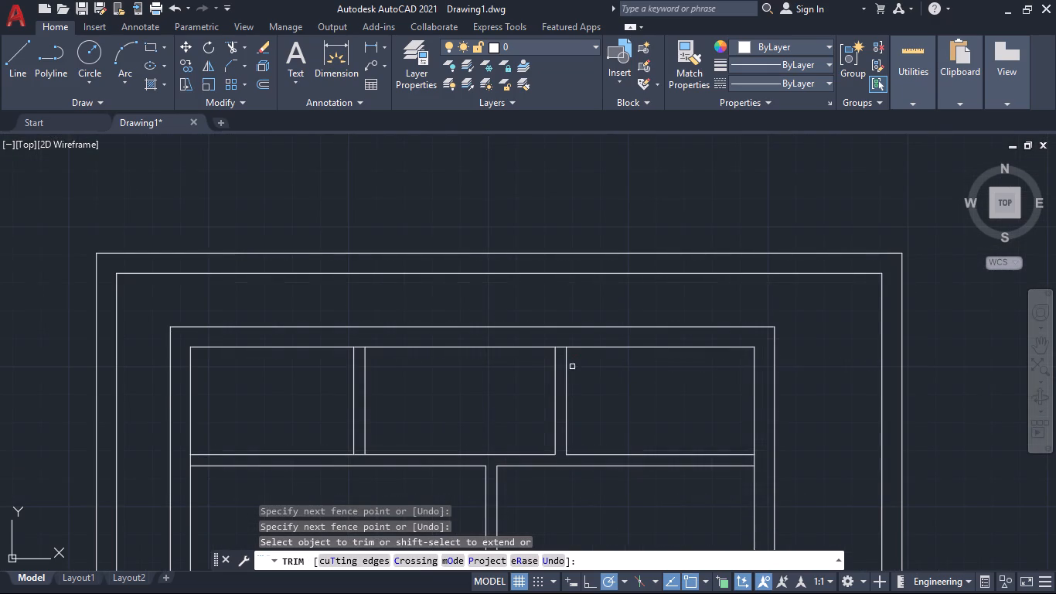
pyautogui.scroll(4, 560, 350)
pyautogui.click(554, 310)
pyautogui.click(567, 356)
pyautogui.scroll(-2, 465, 398)
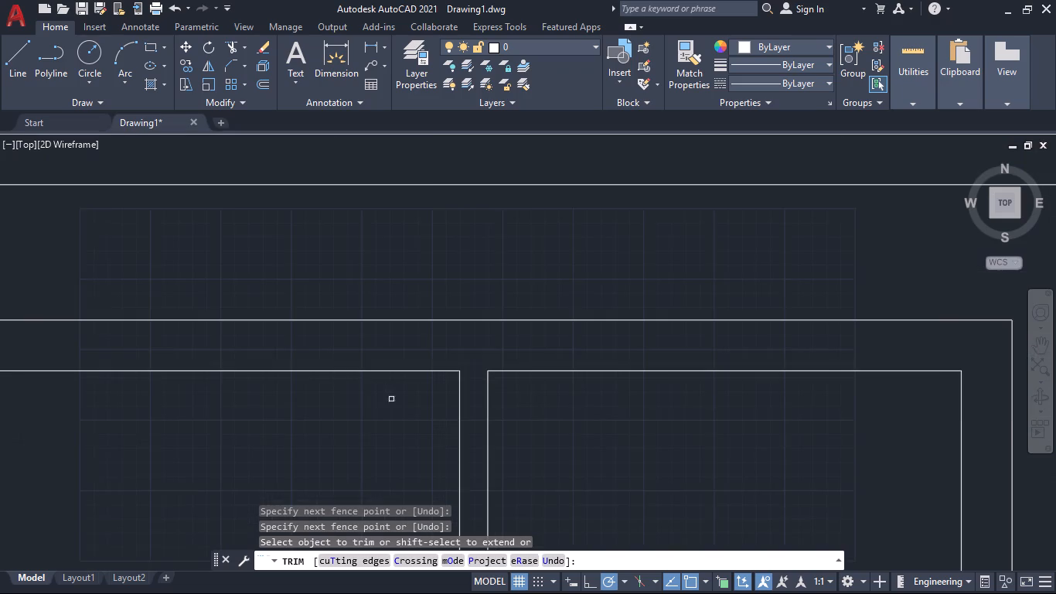
pyautogui.moveTo(258, 440); pyautogui.dragTo(508, 410, button='middle')
pyautogui.click(212, 320)
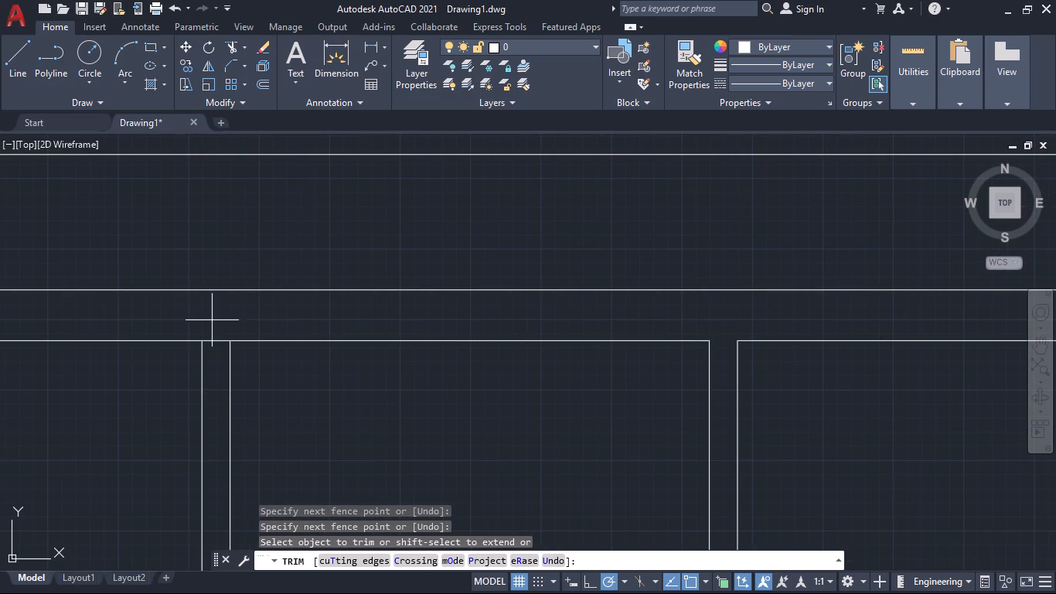
pyautogui.click(219, 357)
# Trim the first horizontal partition's upper line between the two lines of the left short partition.
pyautogui.scroll(-3, 323, 386)
pyautogui.moveTo(359, 425); pyautogui.dragTo(339, 411, button='middle')
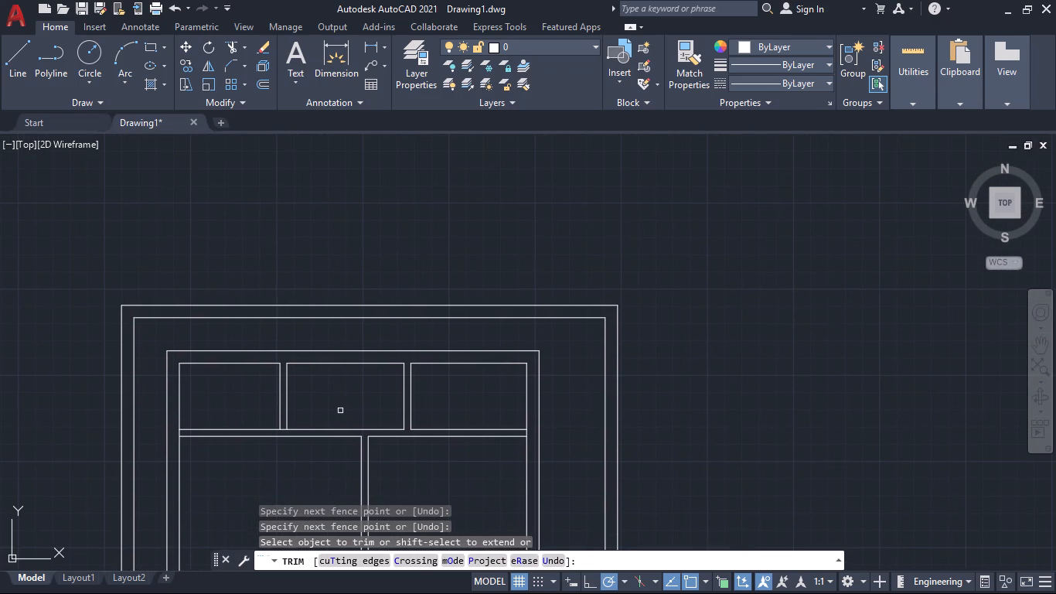
pyautogui.scroll(3, 289, 428)
pyautogui.click(261, 421)
pyautogui.click(264, 452)
# Extend the left line of the left short partition down to the lower line of the first horizontal partition.
pyautogui.scroll(-2, 274, 448)
pyautogui.scroll(-1, 216, 490)
pyautogui.scroll(1, 216, 490)
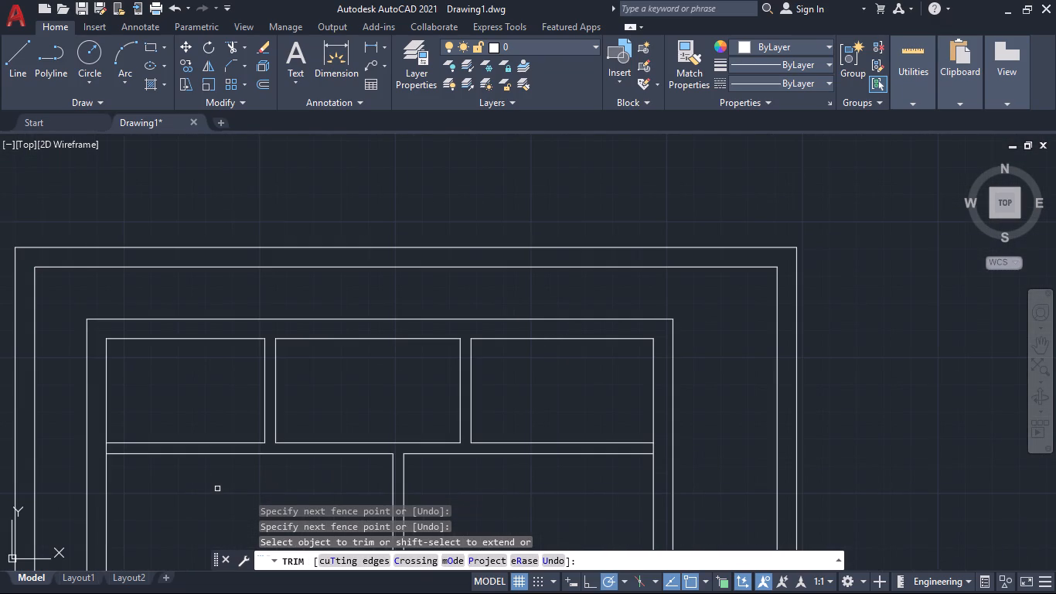
pyautogui.keyDown('shift'); pyautogui.click(265, 423); pyautogui.keyUp('shift')
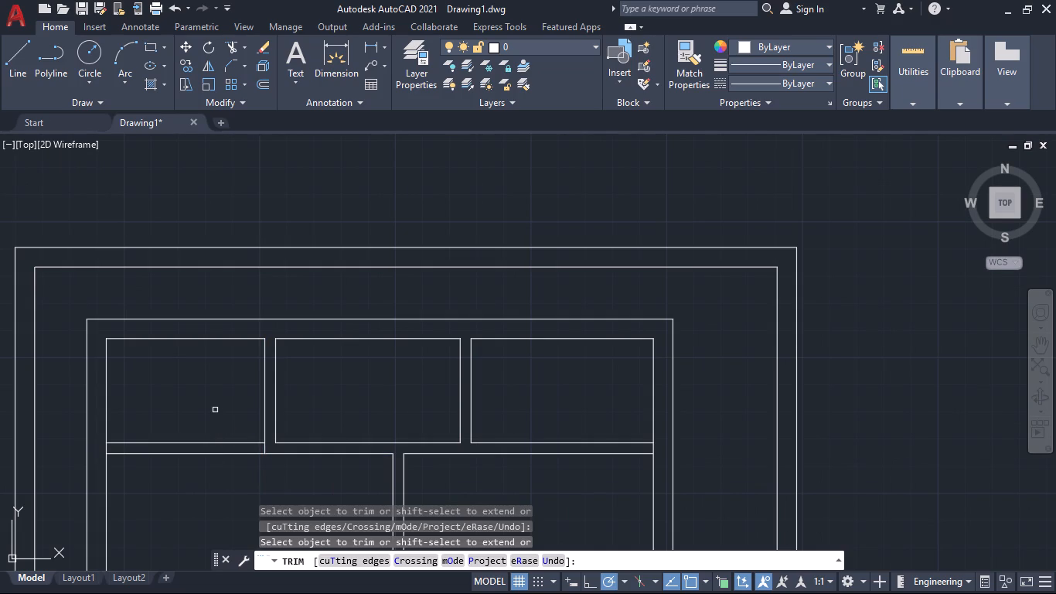
# Trim away both lines of the first horizontal partition to the left of the left short partition.
pyautogui.click(215, 410)
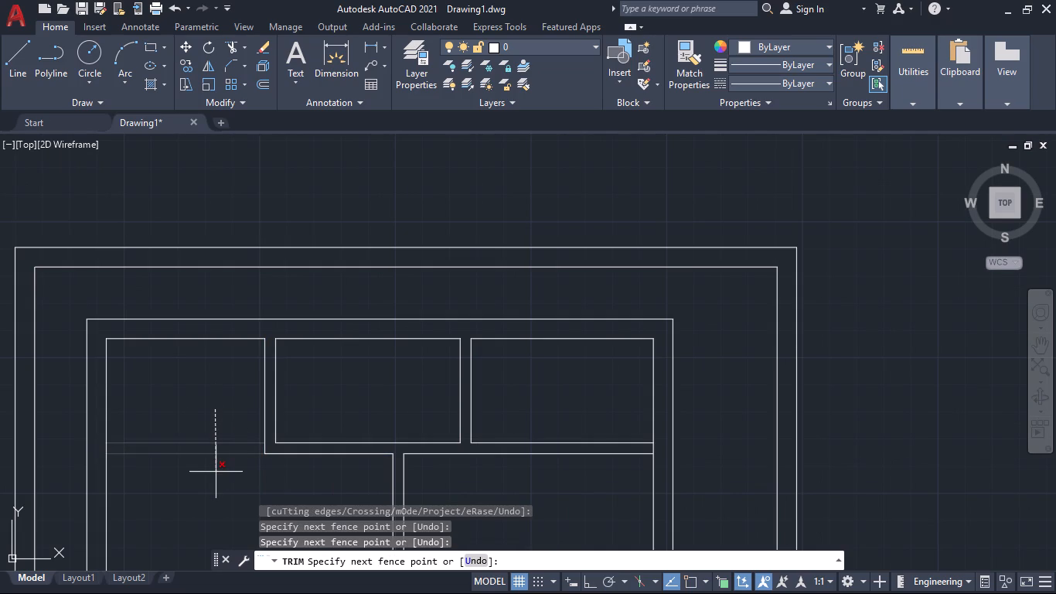
pyautogui.click(216, 472)
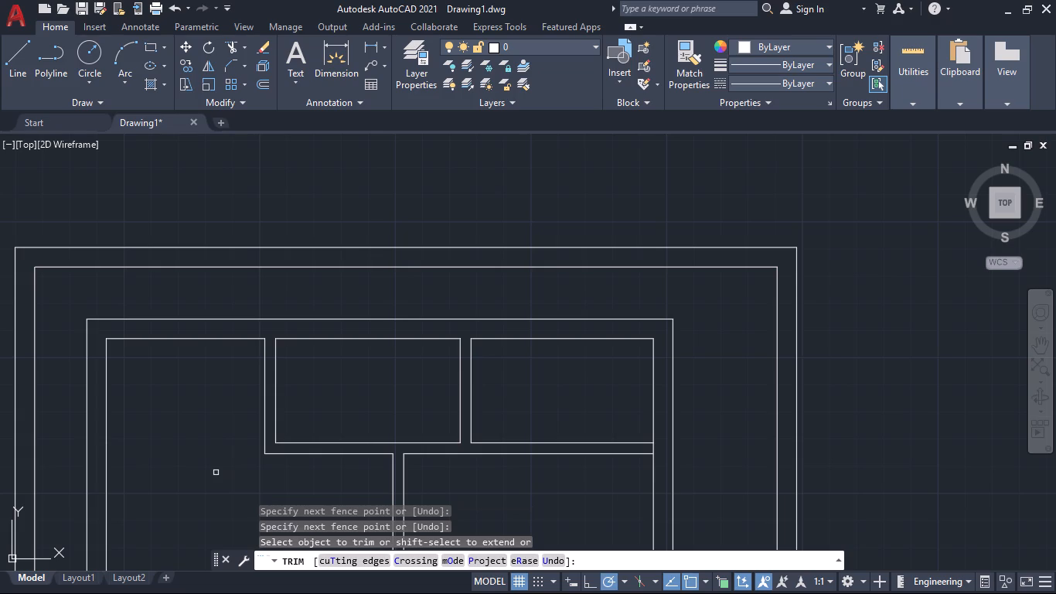
pyautogui.scroll(-1, 247, 458)
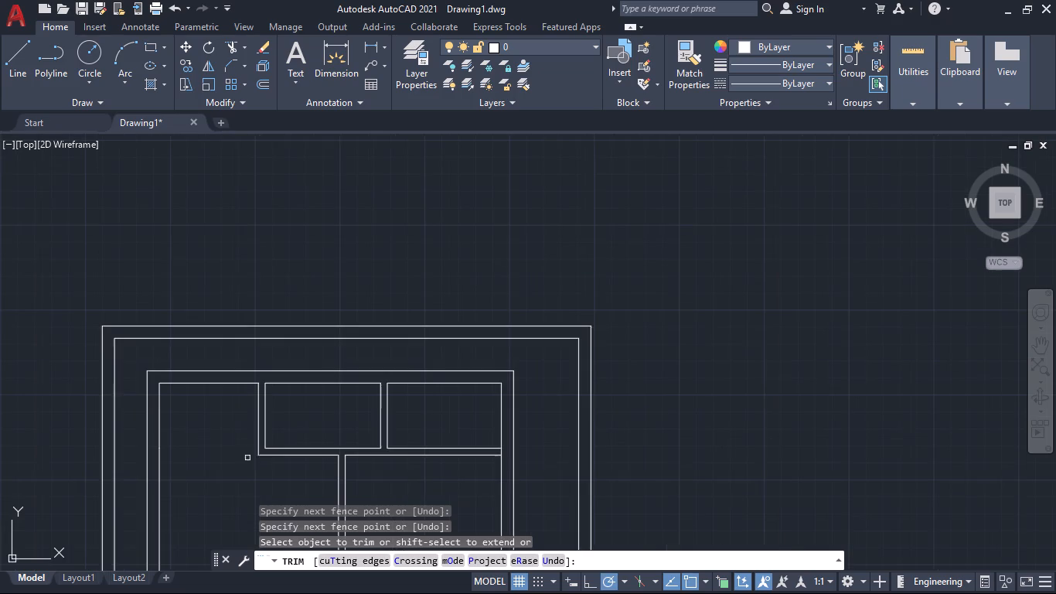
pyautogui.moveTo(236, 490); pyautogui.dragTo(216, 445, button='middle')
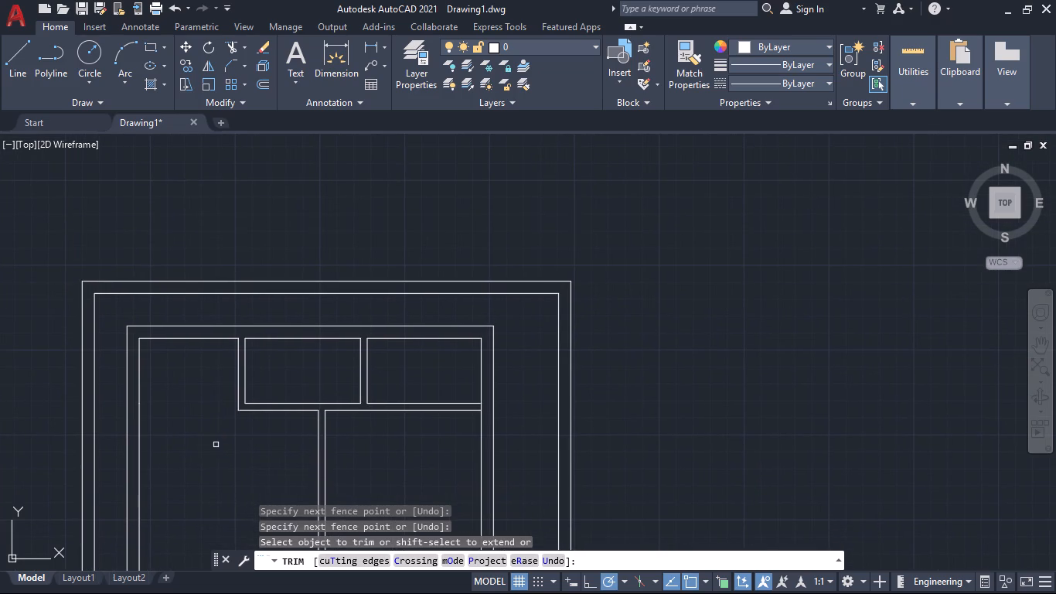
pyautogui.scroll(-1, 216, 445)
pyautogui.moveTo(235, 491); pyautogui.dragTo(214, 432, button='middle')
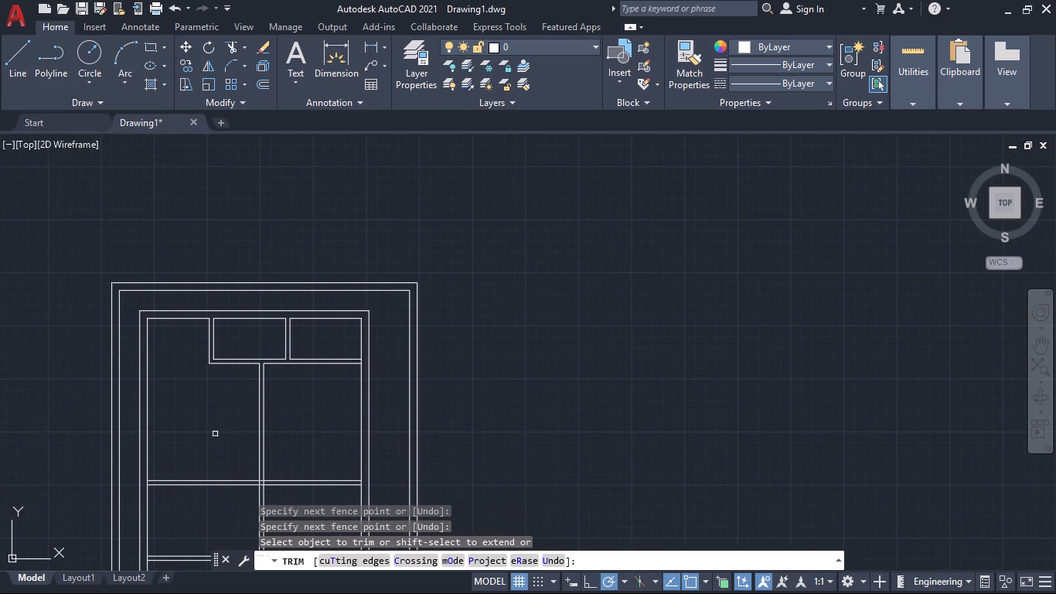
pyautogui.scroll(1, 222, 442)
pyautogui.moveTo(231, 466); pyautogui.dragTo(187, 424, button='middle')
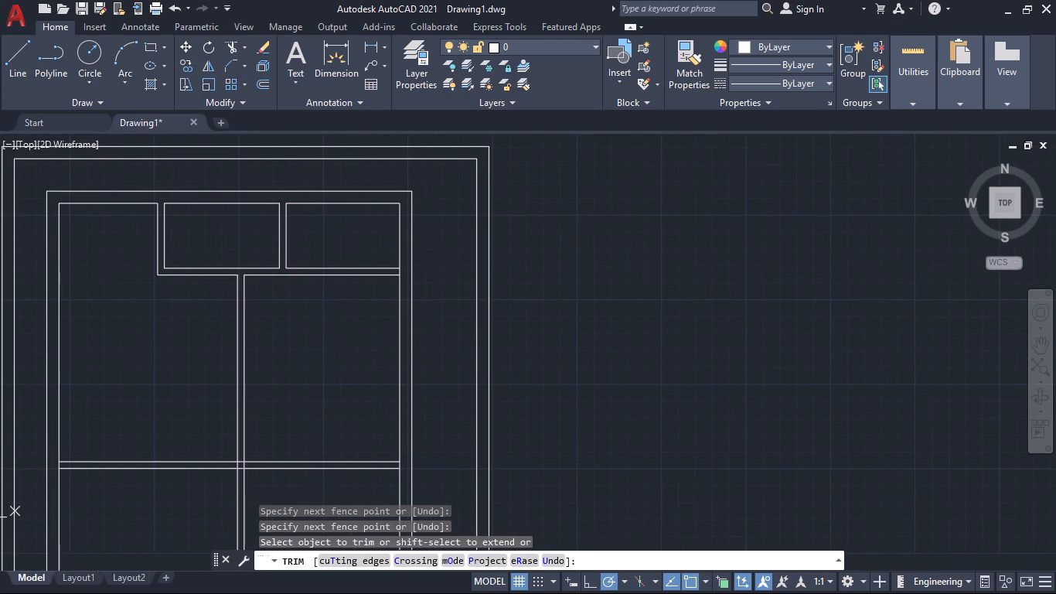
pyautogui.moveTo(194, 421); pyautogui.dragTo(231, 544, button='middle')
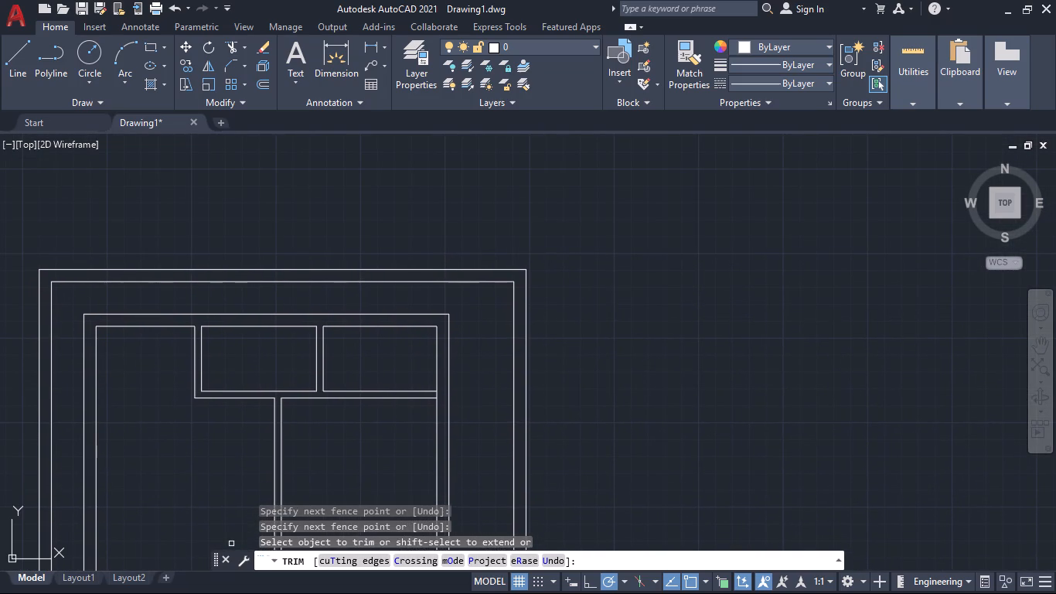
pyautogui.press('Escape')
# Break the long vertical partition's left line at its intersections with the upper and lower lines of the second horizontal partition.
pyautogui.write('bre')
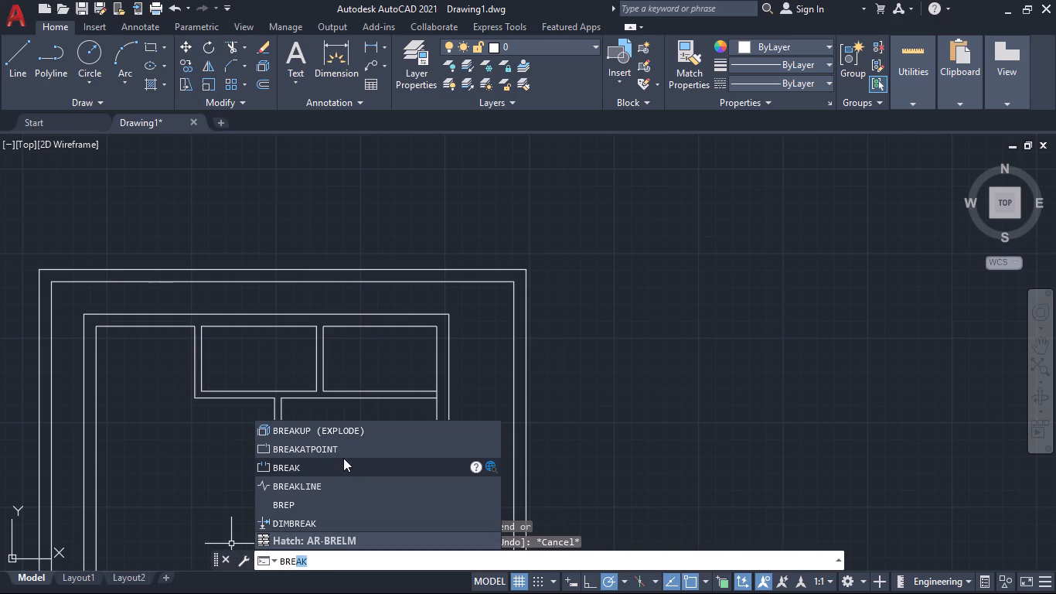
pyautogui.click(327, 446)
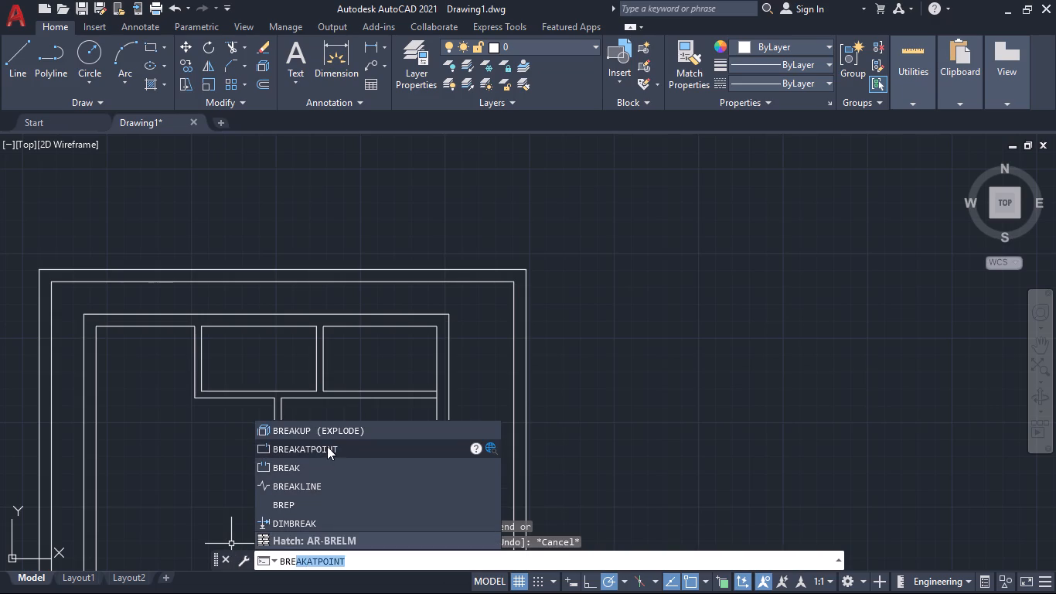
pyautogui.moveTo(186, 491); pyautogui.dragTo(209, 408, button='middle')
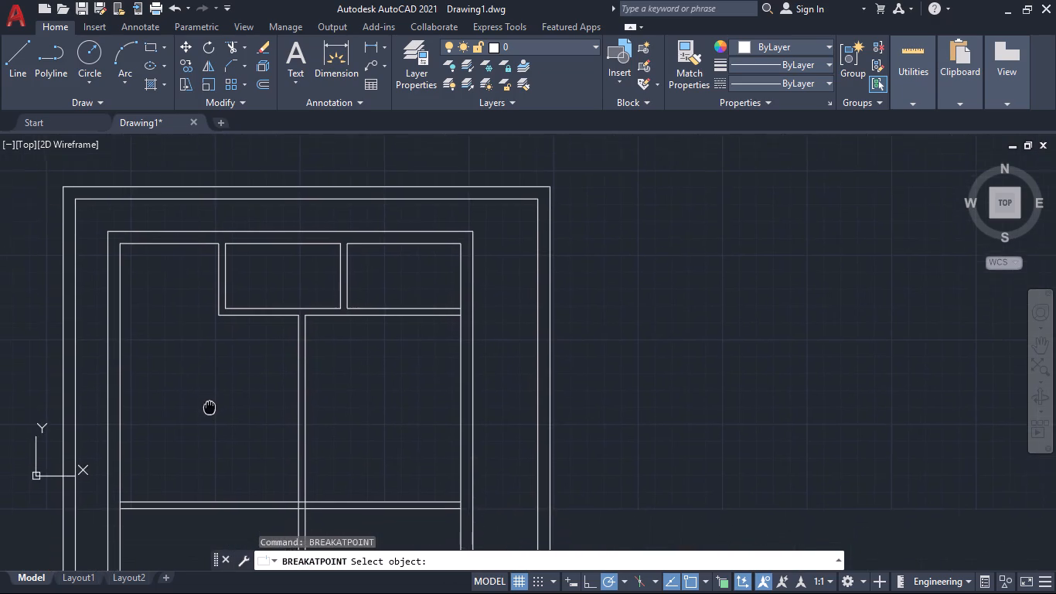
pyautogui.moveTo(209, 408); pyautogui.dragTo(165, 373, button='middle')
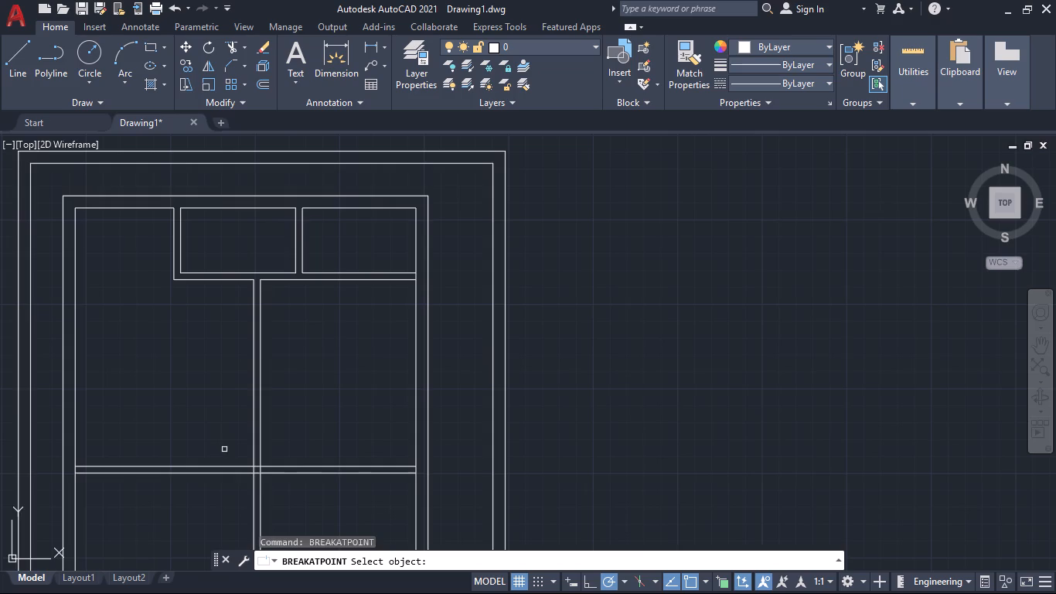
pyautogui.scroll(2, 225, 451)
pyautogui.moveTo(270, 462); pyautogui.dragTo(223, 396, button='middle')
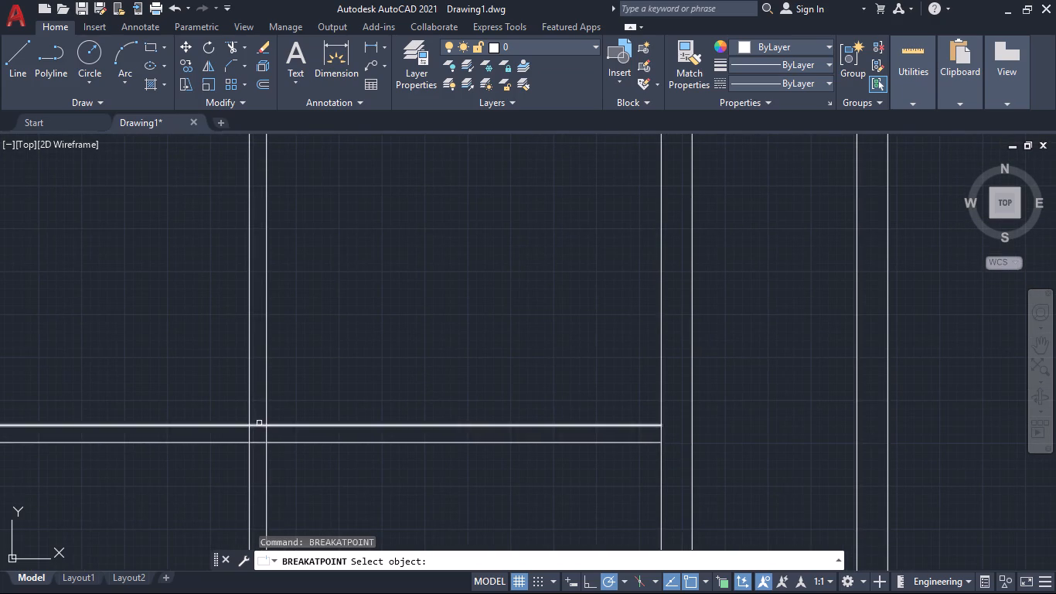
pyautogui.click(245, 435)
pyautogui.click(248, 435)
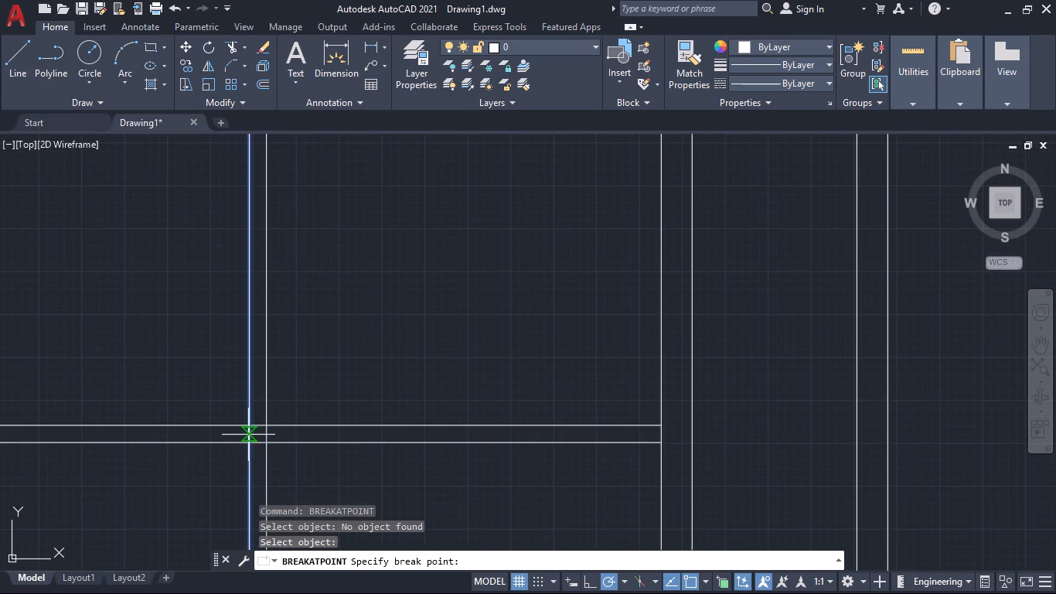
pyautogui.click(251, 425)
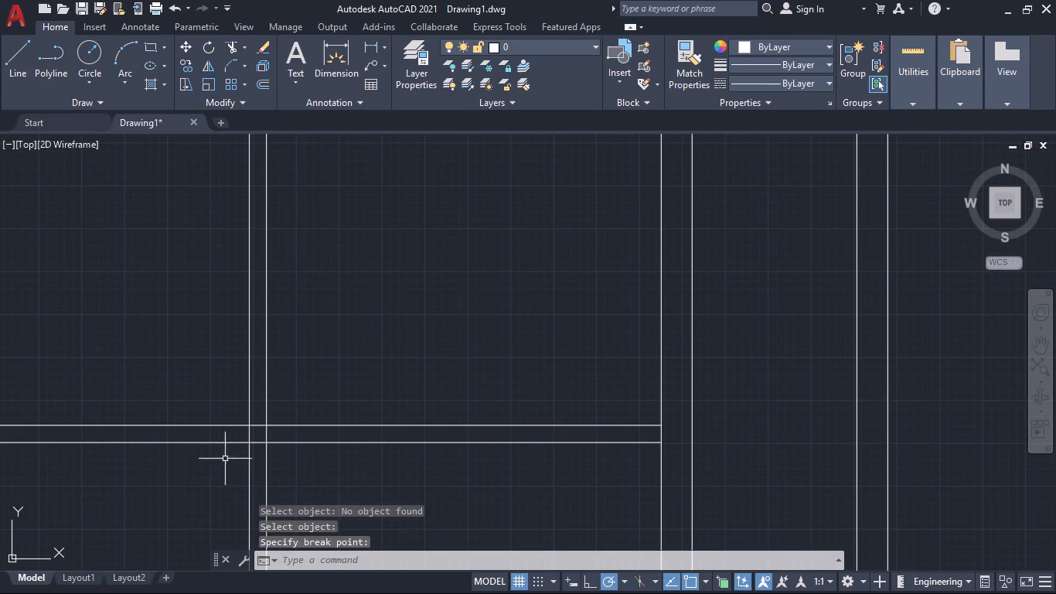
pyautogui.press('space')
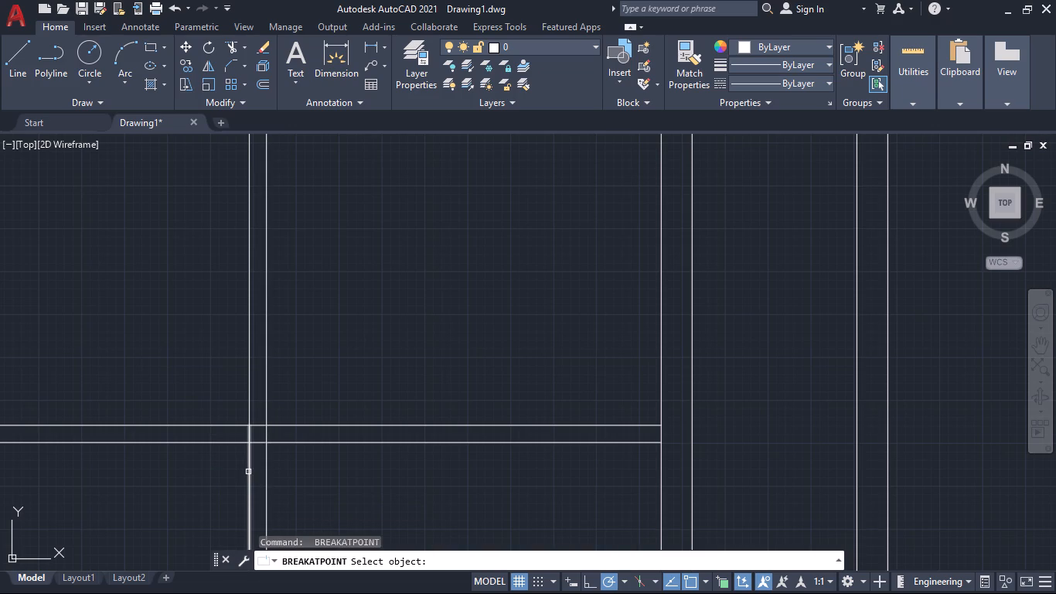
pyautogui.click(249, 472)
pyautogui.click(247, 445)
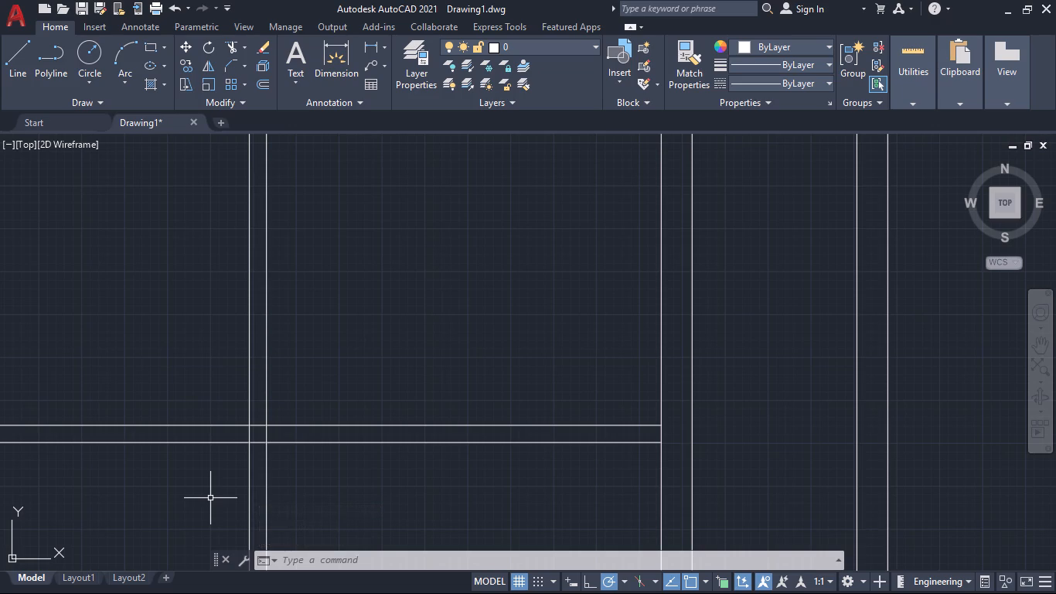
# Offset the short segment broken out of the vertical partition line 3" to the left, inside the second horizontal partition.
pyautogui.press('o')
pyautogui.press('Return')
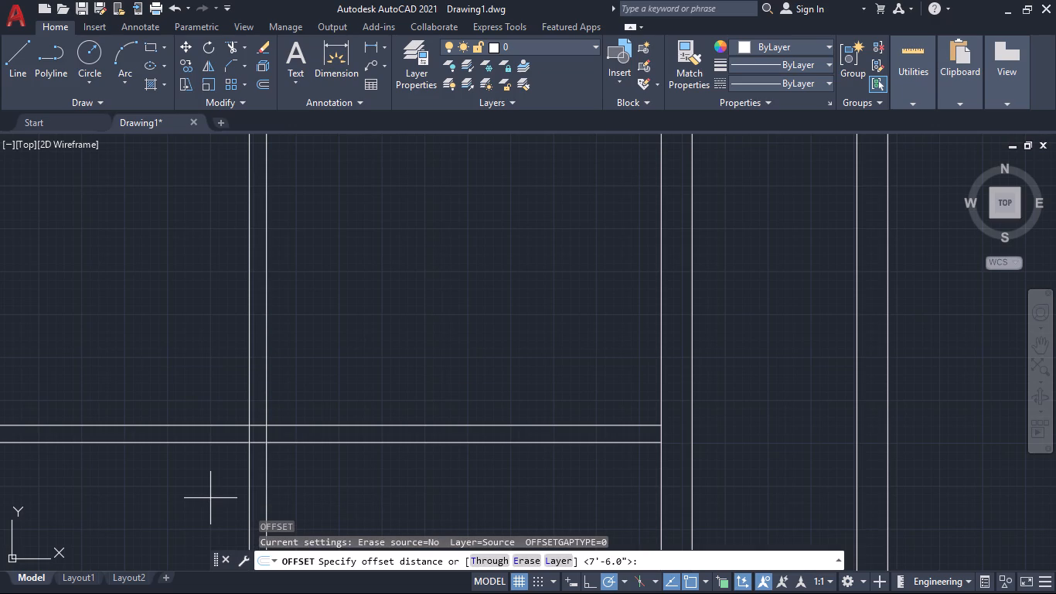
pyautogui.press('2')
pyautogui.press('BackSpace')
pyautogui.write('3"')
pyautogui.press('Return')
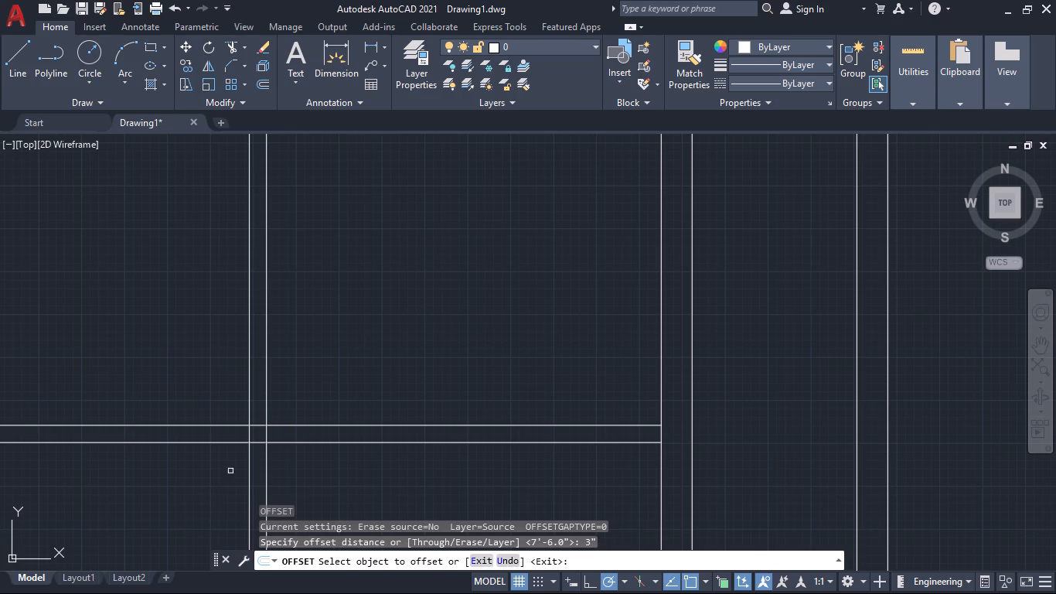
pyautogui.click(249, 435)
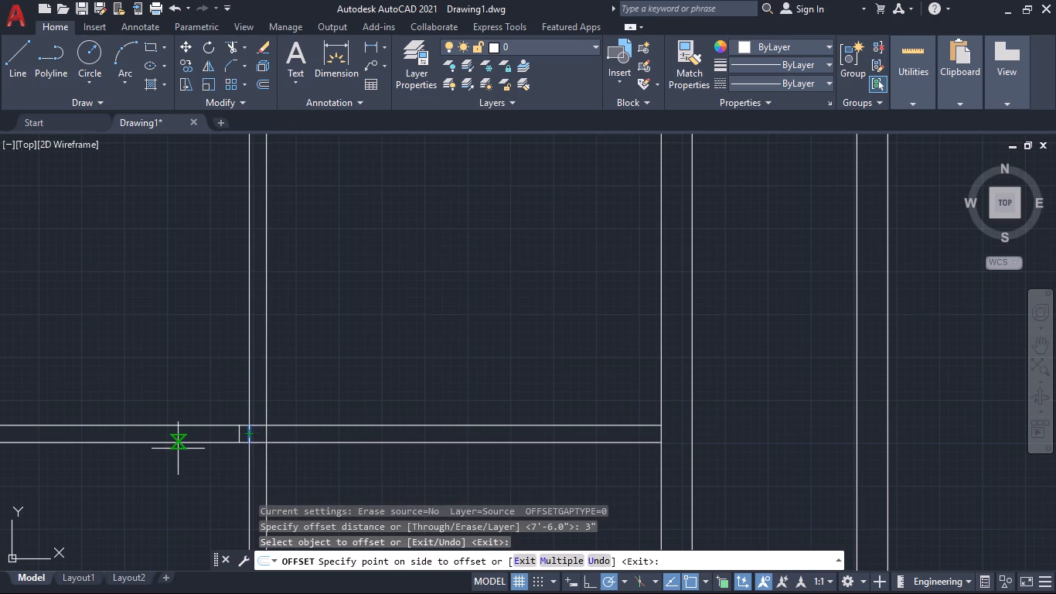
pyautogui.click(178, 449)
pyautogui.scroll(-2, 169, 480)
pyautogui.moveTo(162, 484); pyautogui.dragTo(184, 485, button='middle')
pyautogui.scroll(1, 162, 484)
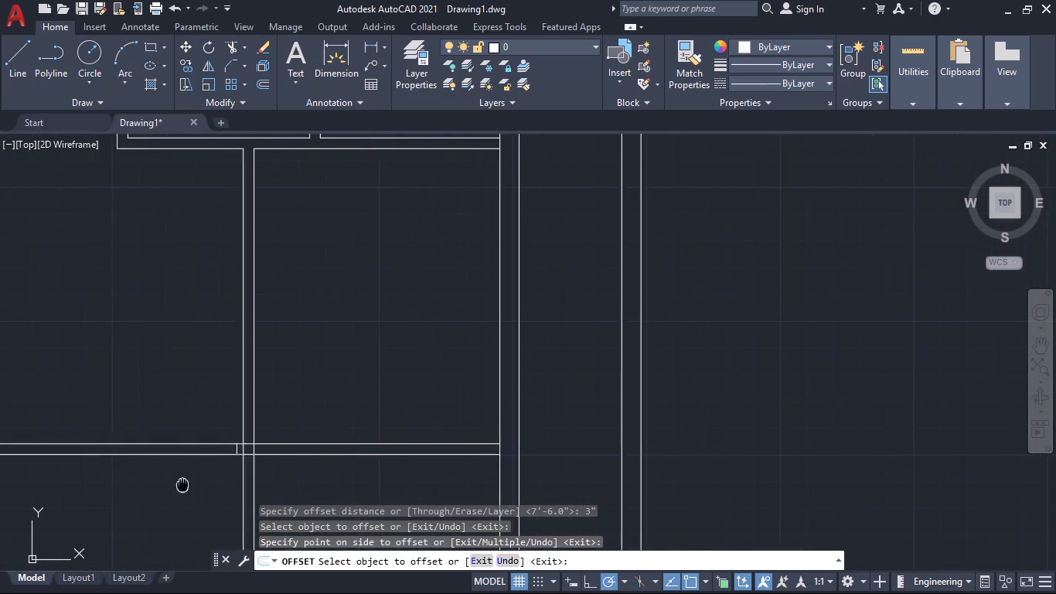
pyautogui.moveTo(184, 485); pyautogui.dragTo(289, 472, button='middle')
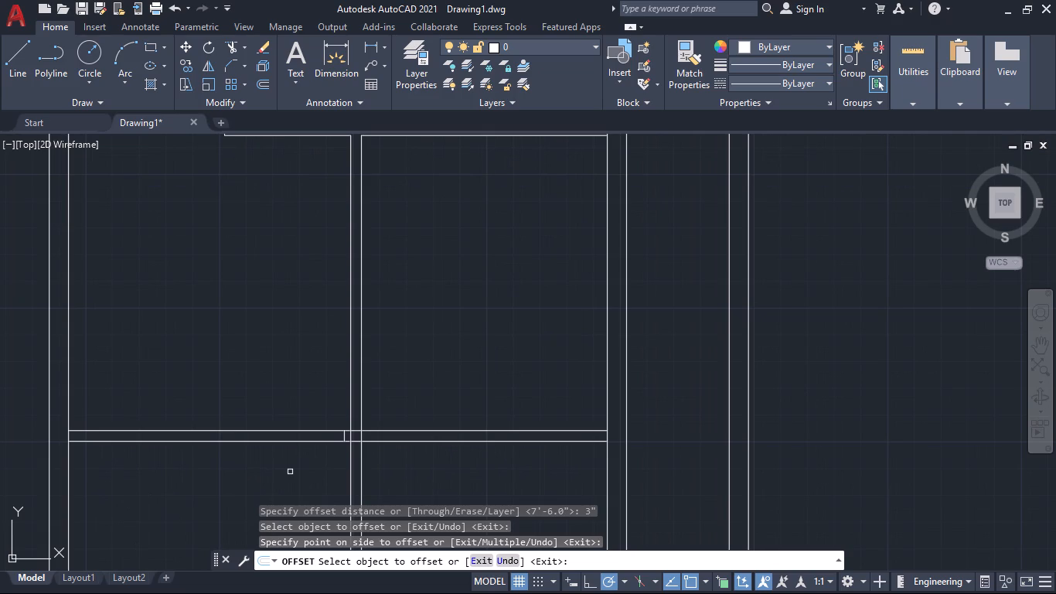
pyautogui.press('space')
# Offset the new short jamb line 3' to the left to mark the door opening in the second horizontal partition.
pyautogui.press('space')
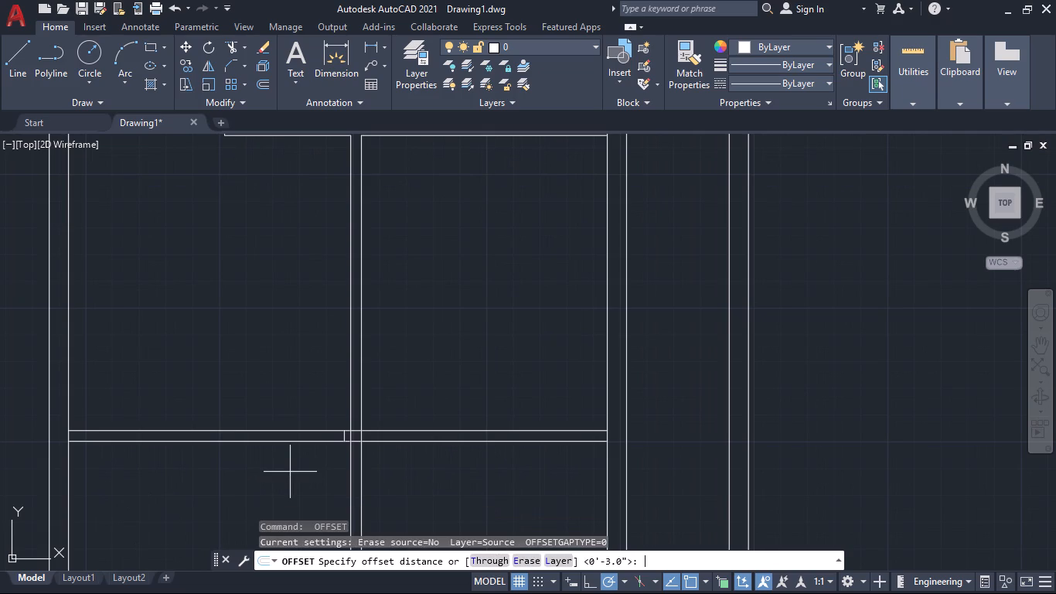
pyautogui.press('2')
pyautogui.press('BackSpace')
pyautogui.press('3')
pyautogui.press("'")
pyautogui.press('Return')
pyautogui.scroll(2, 301, 459)
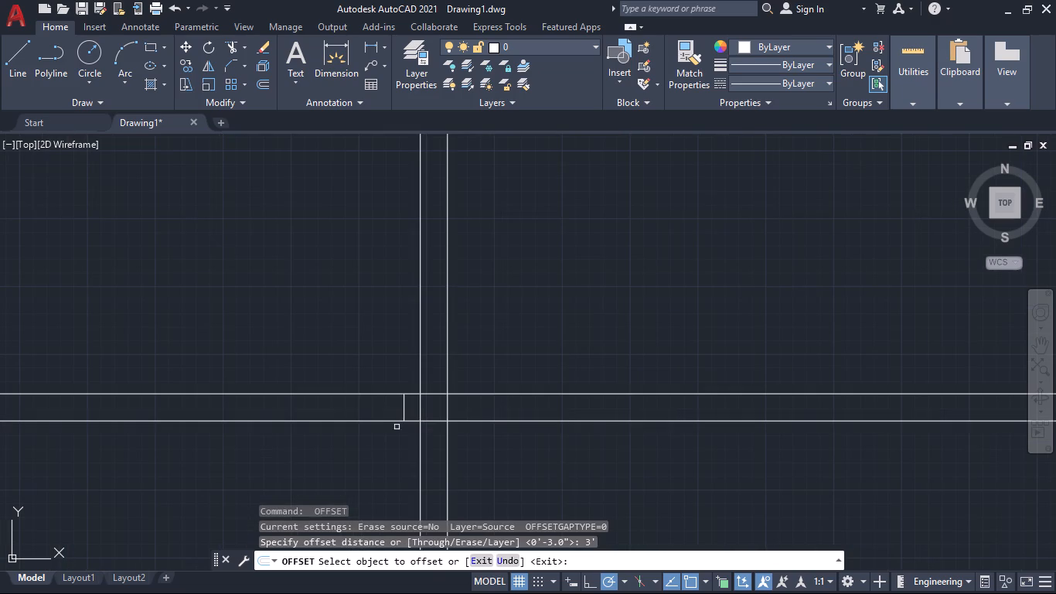
pyautogui.click(404, 411)
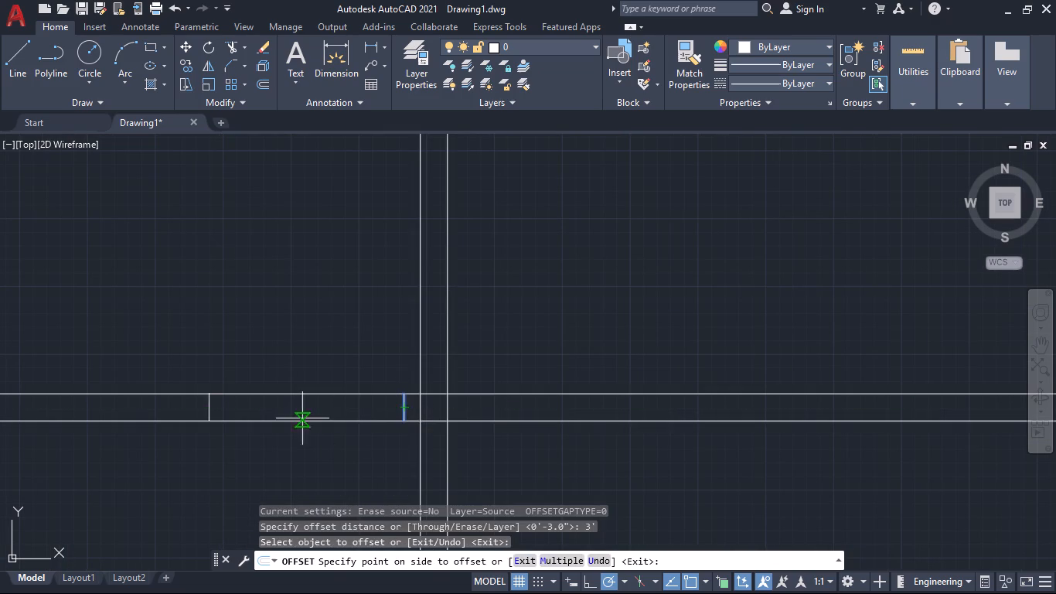
pyautogui.click(254, 413)
pyautogui.scroll(-2, 219, 454)
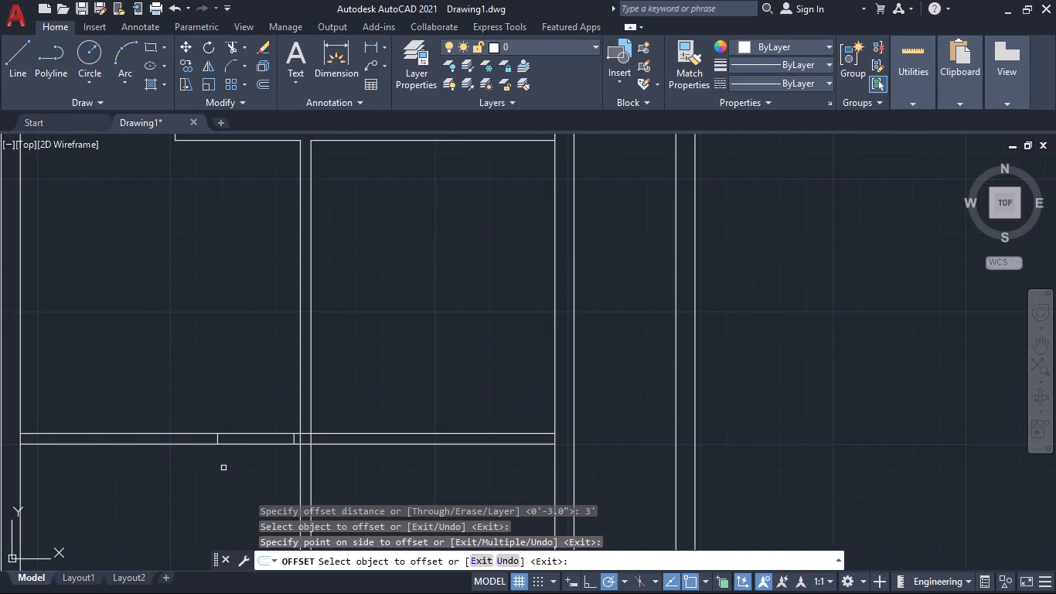
pyautogui.moveTo(220, 470); pyautogui.dragTo(247, 476, button='middle')
pyautogui.scroll(1, 247, 476)
pyautogui.scroll(-1, 247, 476)
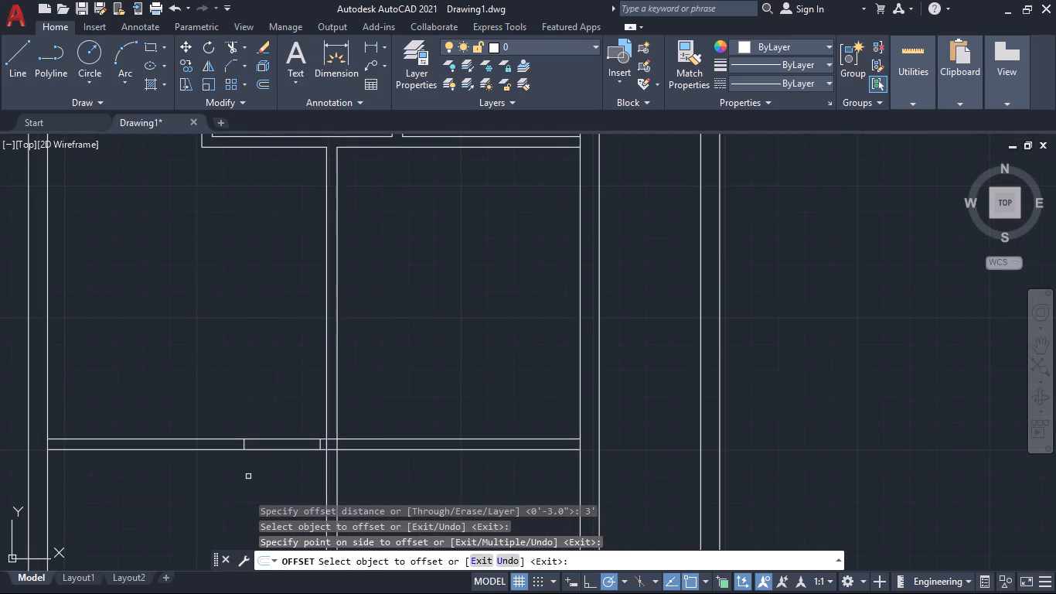
pyautogui.moveTo(247, 491); pyautogui.dragTo(229, 485, button='middle')
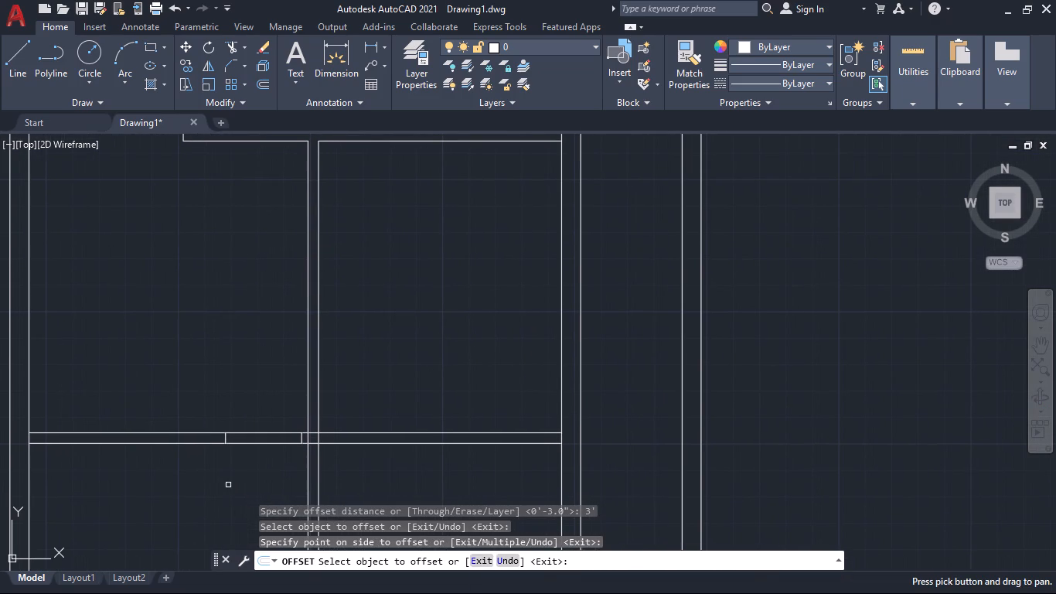
pyautogui.press('Escape')
# Trim the inner building's top inside wall line between the two short vertical partitions.
pyautogui.scroll(-2, 241, 484)
pyautogui.moveTo(215, 499); pyautogui.dragTo(214, 499, button='middle')
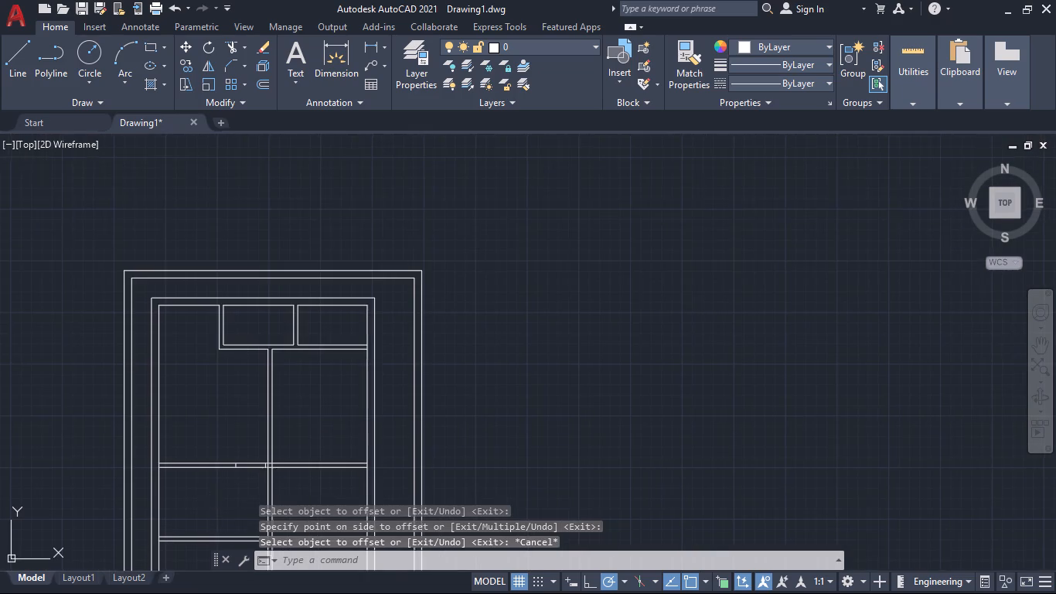
pyautogui.moveTo(214, 499); pyautogui.dragTo(190, 494, button='middle')
pyautogui.moveTo(220, 387); pyautogui.dragTo(227, 485, button='middle')
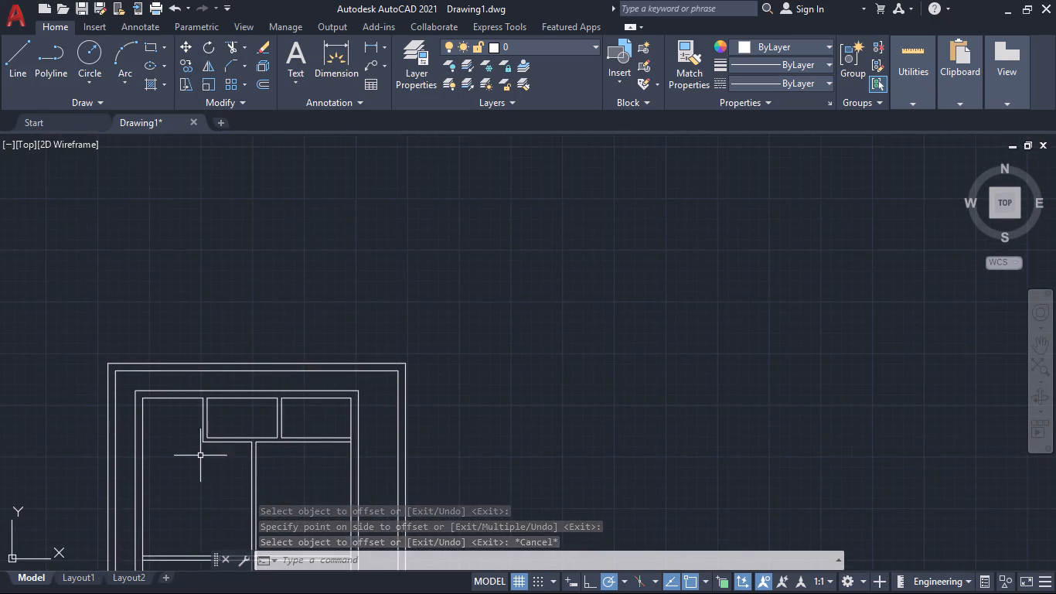
pyautogui.scroll(3, 199, 454)
pyautogui.moveTo(178, 445); pyautogui.dragTo(149, 514, button='middle')
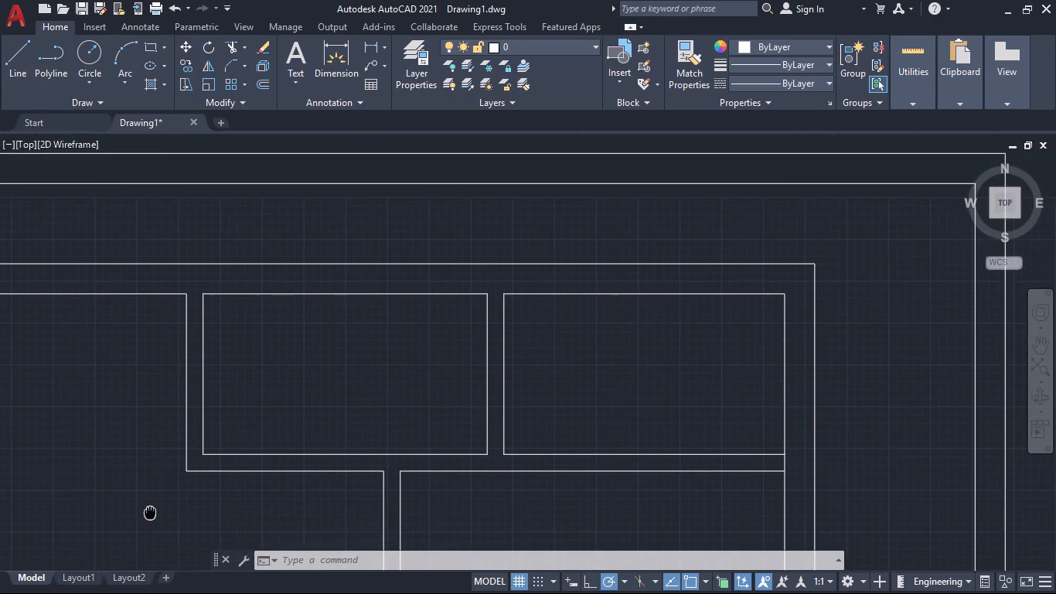
pyautogui.moveTo(149, 514); pyautogui.dragTo(148, 521, button='middle')
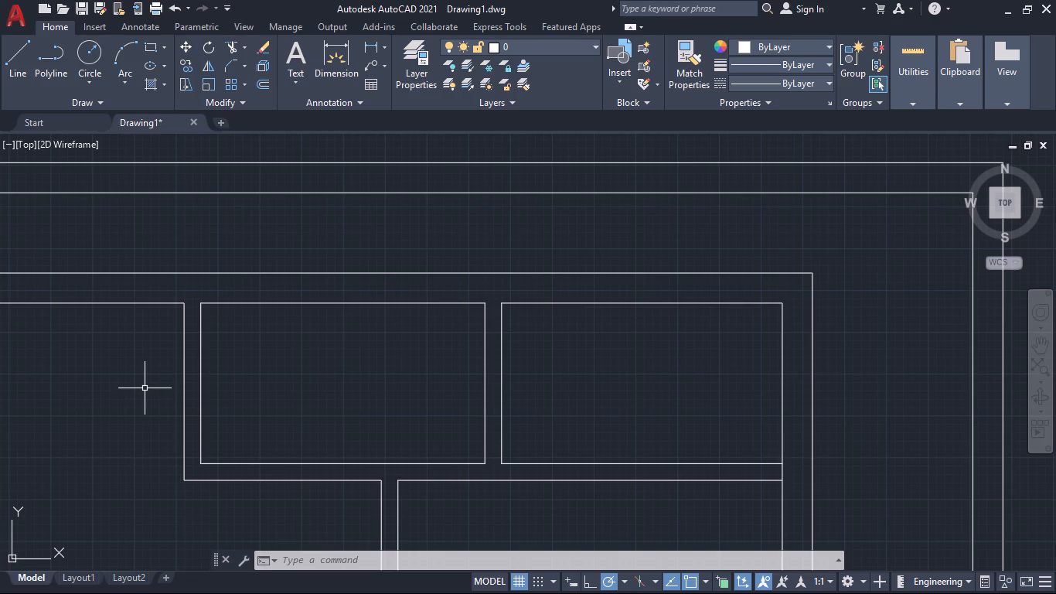
pyautogui.write('tr')
pyautogui.press('Return')
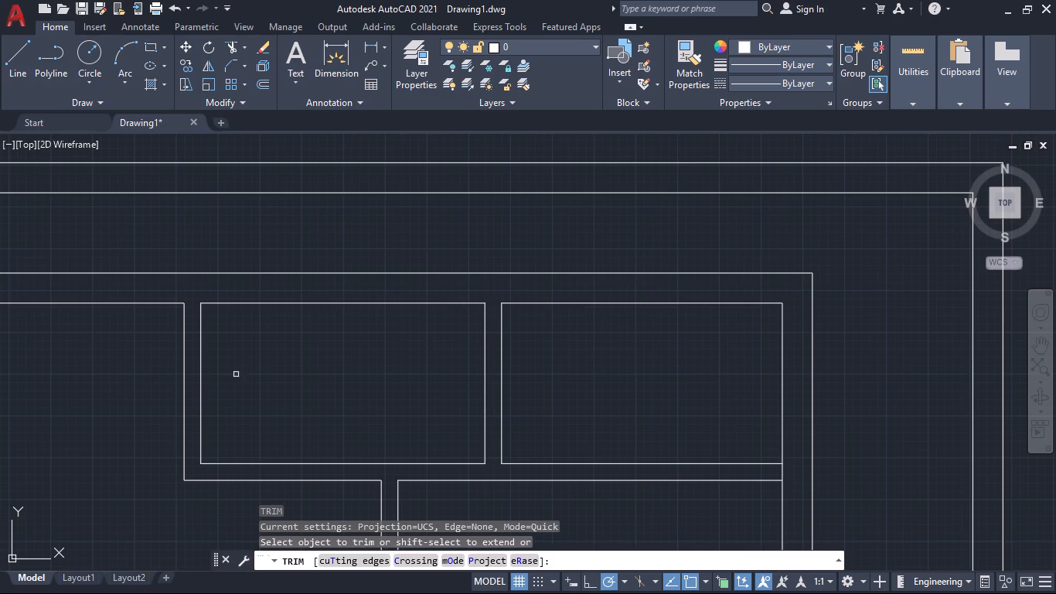
pyautogui.keyDown('shift'); pyautogui.click(260, 304); pyautogui.keyUp('shift')
# Trim both lines of the second horizontal partition between the two jamb lines to open the 3' doorway.
pyautogui.scroll(-3, 269, 384)
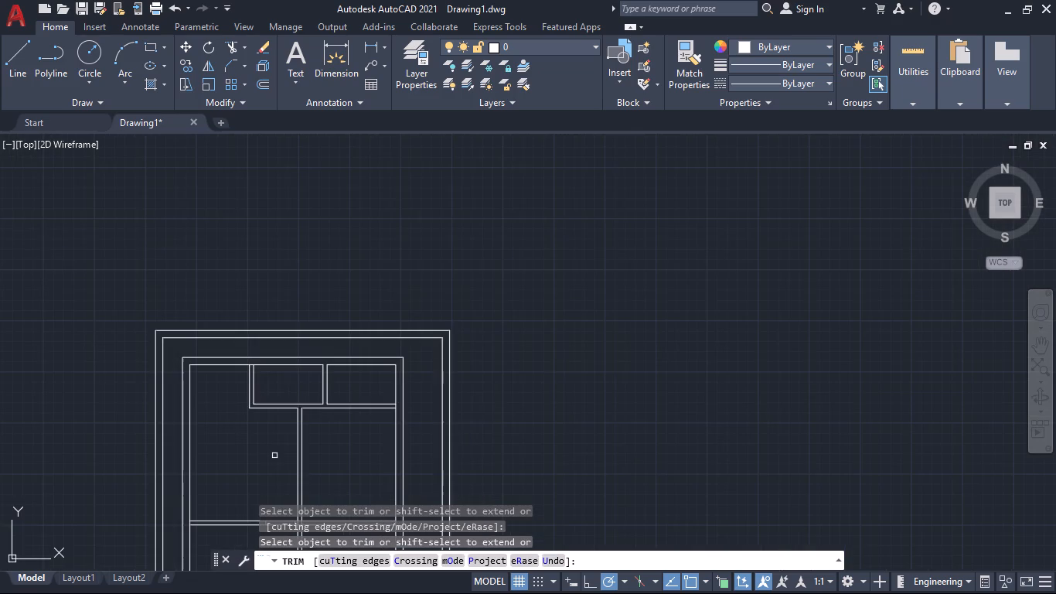
pyautogui.moveTo(271, 463); pyautogui.dragTo(248, 390, button='middle')
pyautogui.scroll(3, 249, 448)
pyautogui.click(275, 398)
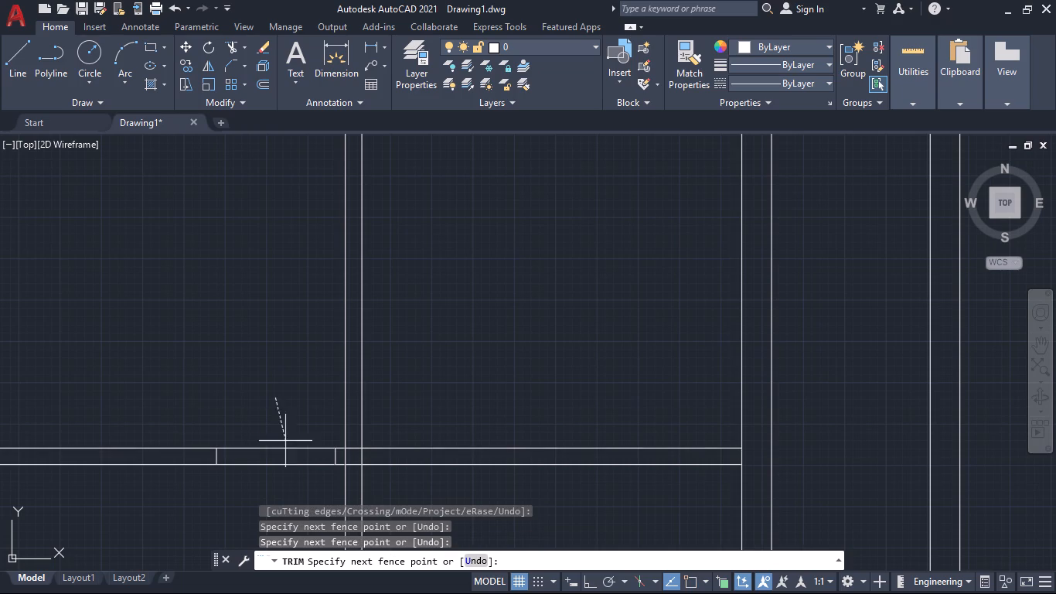
pyautogui.click(285, 488)
# Trim the overlapping lines where the long vertical partition crosses the second horizontal partition to clear the junction.
pyautogui.scroll(2, 340, 456)
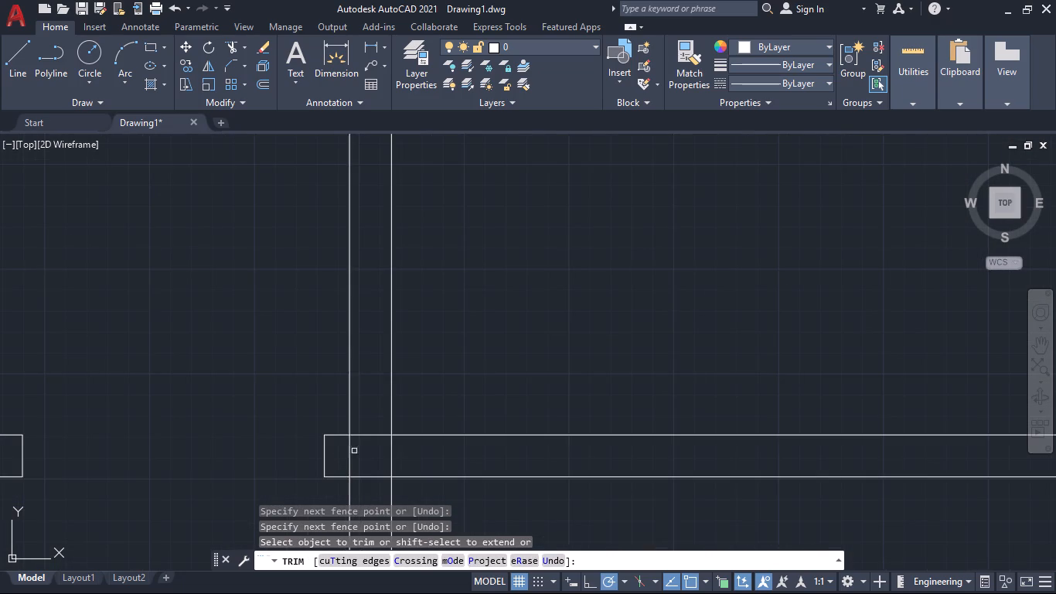
pyautogui.click(378, 415)
pyautogui.click(342, 457)
pyautogui.click(352, 456)
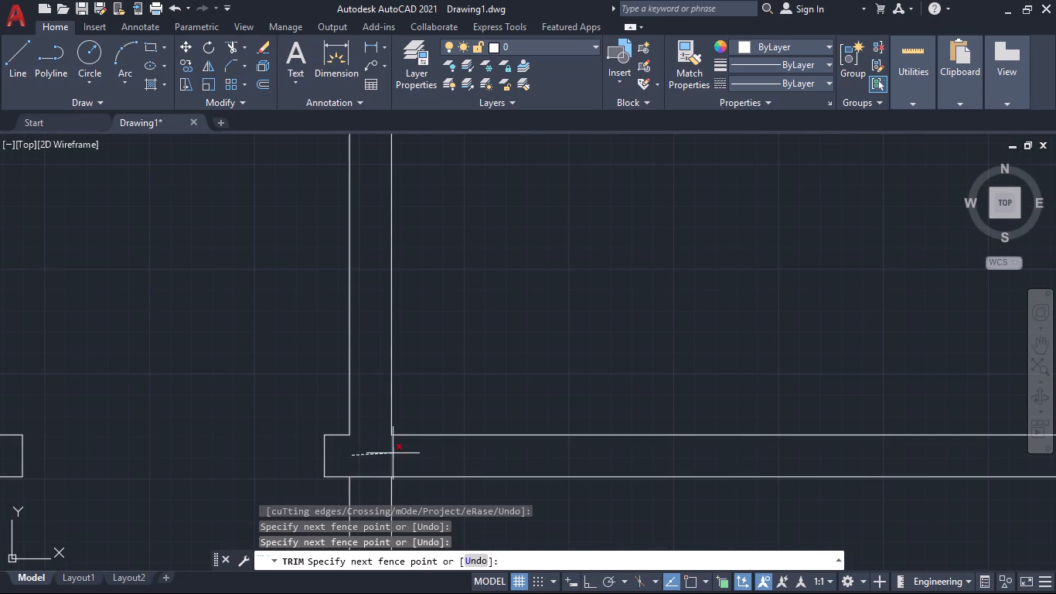
pyautogui.click(406, 452)
pyautogui.click(376, 462)
pyautogui.click(378, 495)
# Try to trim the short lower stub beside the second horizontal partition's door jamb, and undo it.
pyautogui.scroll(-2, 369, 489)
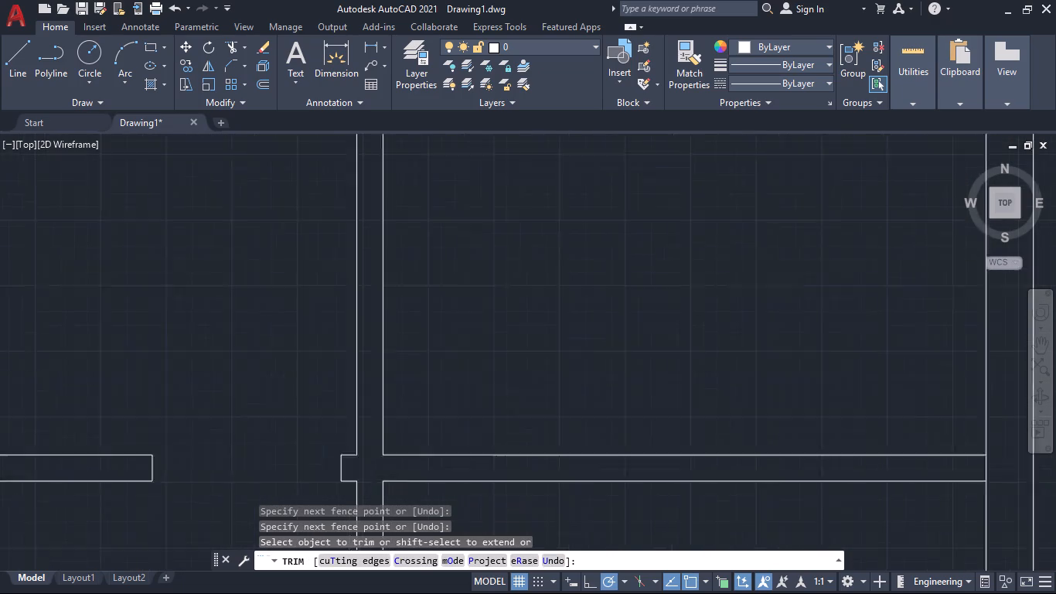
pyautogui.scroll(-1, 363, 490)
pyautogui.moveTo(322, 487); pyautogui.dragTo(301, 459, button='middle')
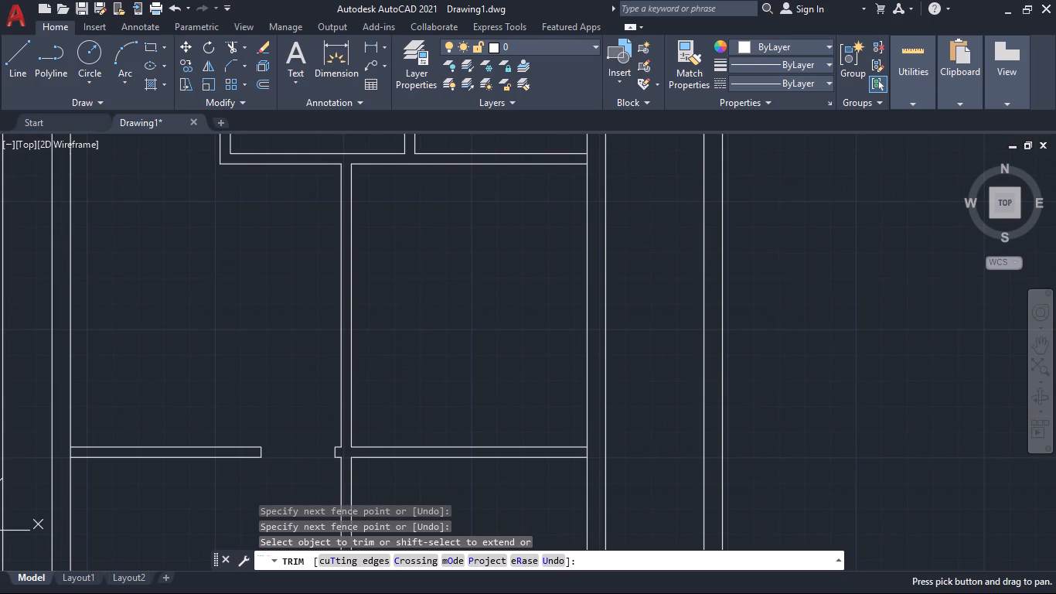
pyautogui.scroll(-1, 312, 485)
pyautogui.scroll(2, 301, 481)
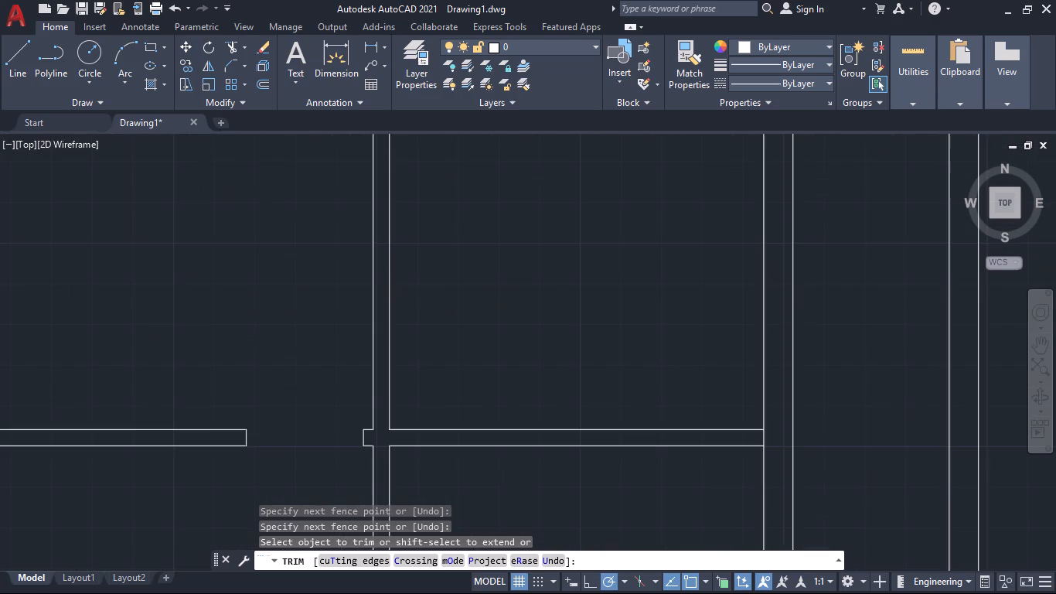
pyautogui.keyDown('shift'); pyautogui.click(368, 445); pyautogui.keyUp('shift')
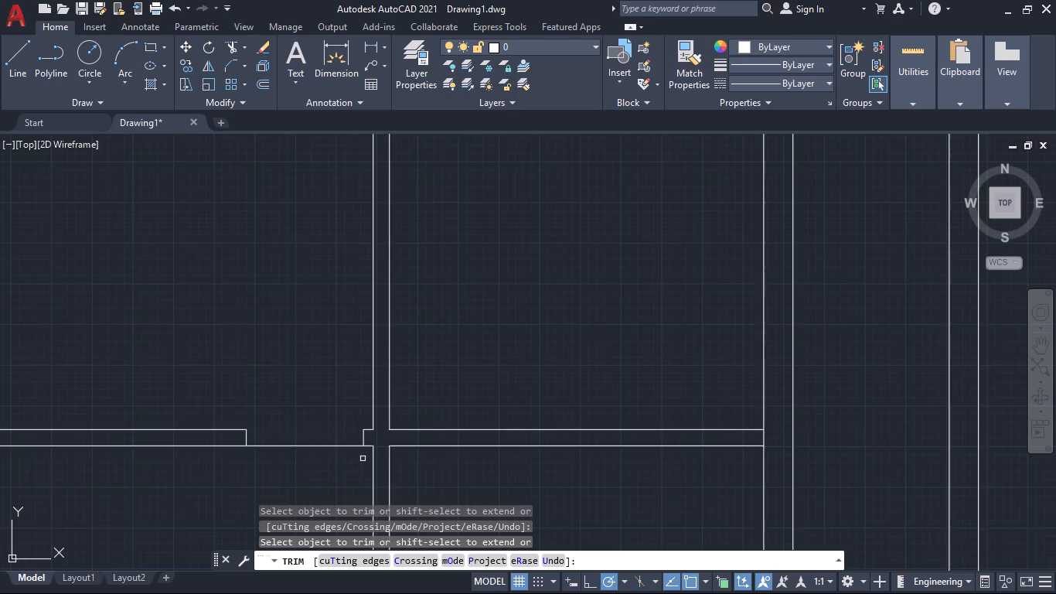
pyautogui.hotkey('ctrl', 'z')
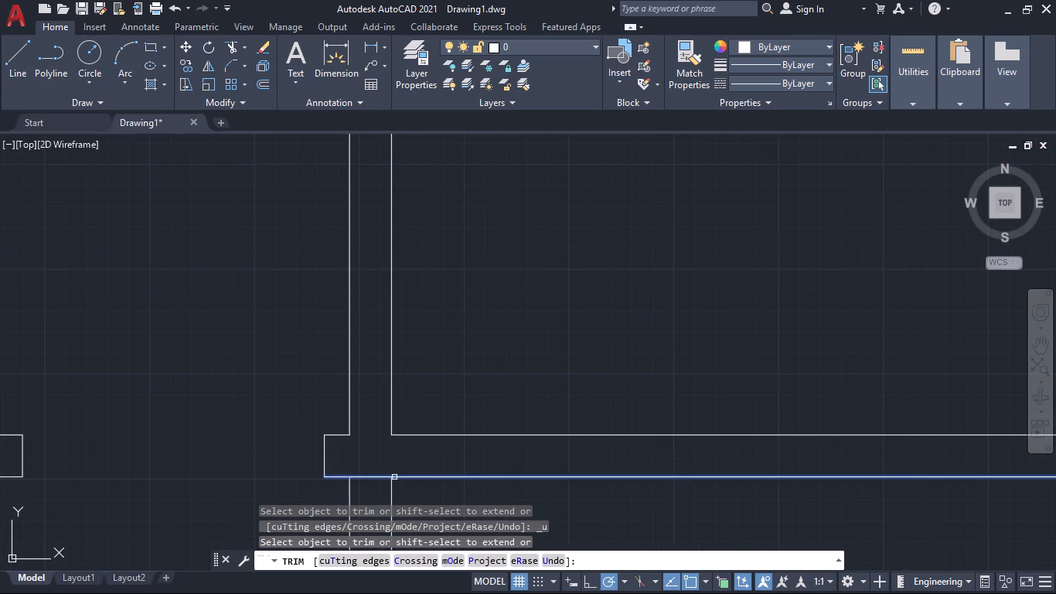
# Trim the second horizontal partition's lower line again where it crosses the long vertical partition.
pyautogui.keyDown('shift'); pyautogui.click(394, 477); pyautogui.keyUp('shift')
pyautogui.scroll(-2, 381, 483)
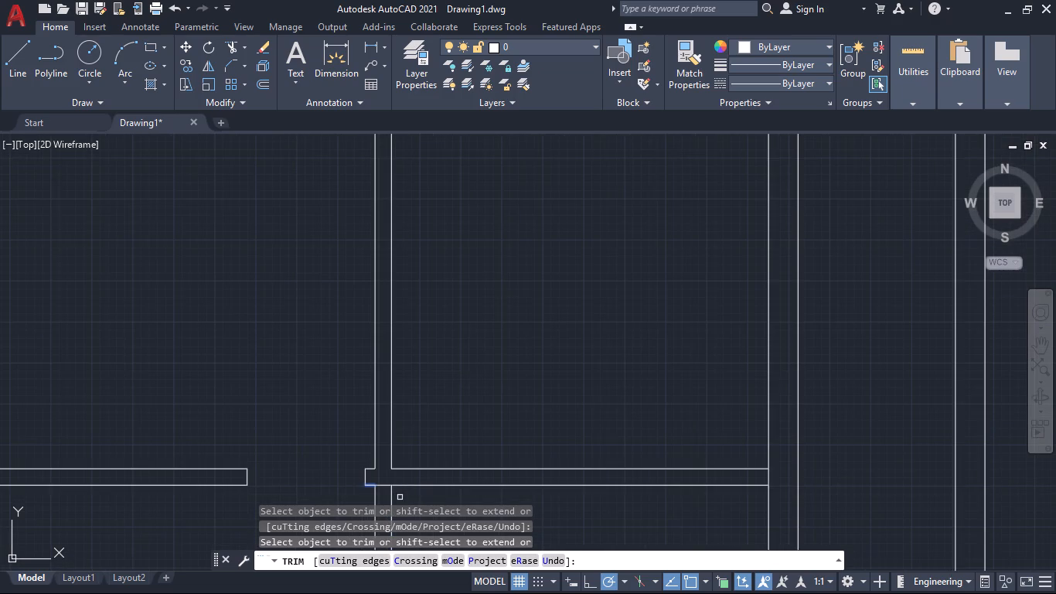
pyautogui.moveTo(410, 499); pyautogui.dragTo(393, 446, button='middle')
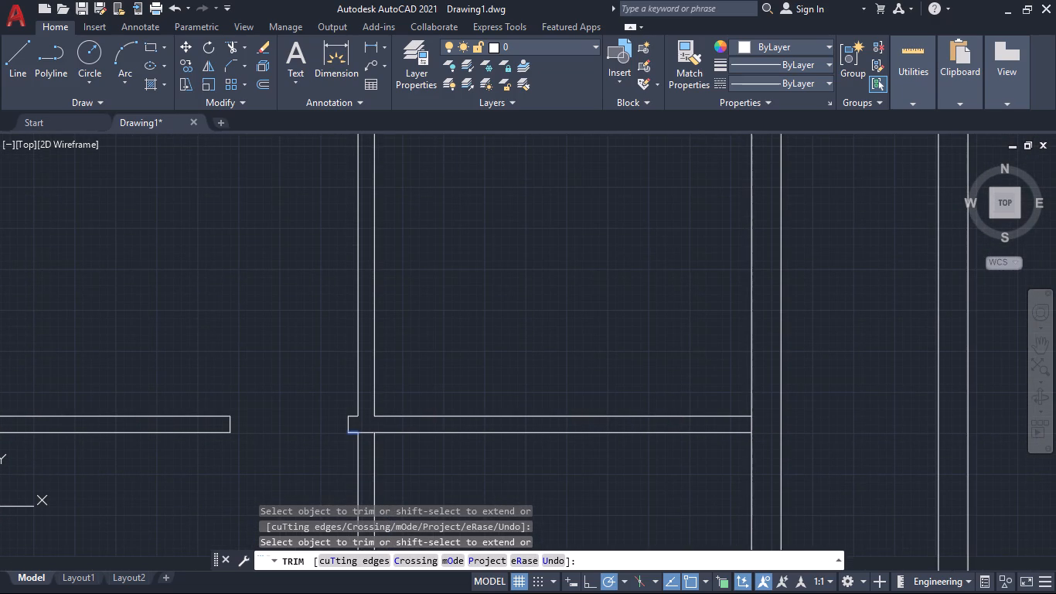
pyautogui.scroll(-2, 309, 474)
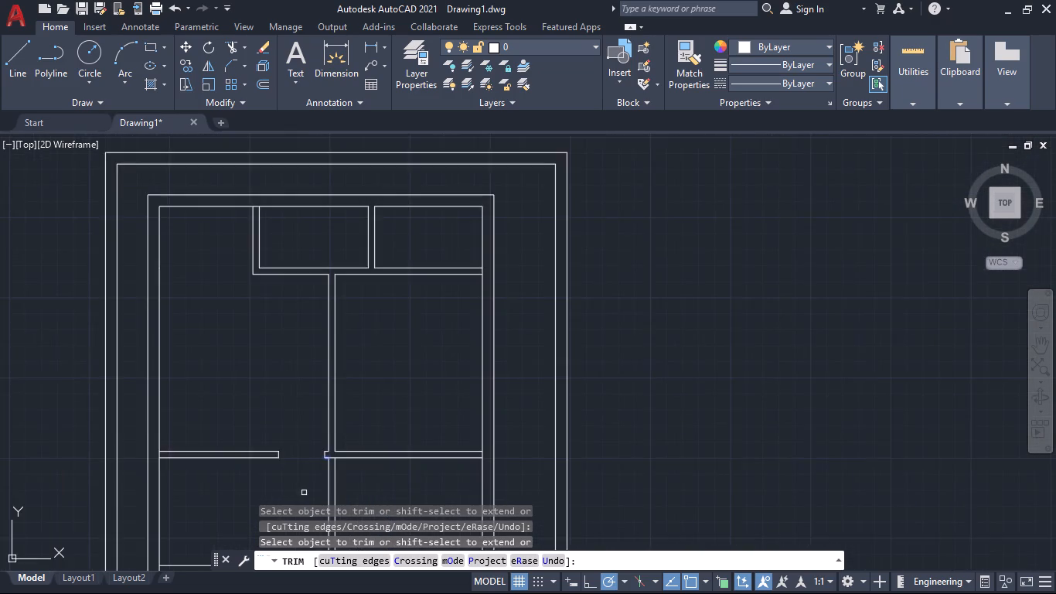
pyautogui.moveTo(304, 493); pyautogui.dragTo(274, 370, button='middle')
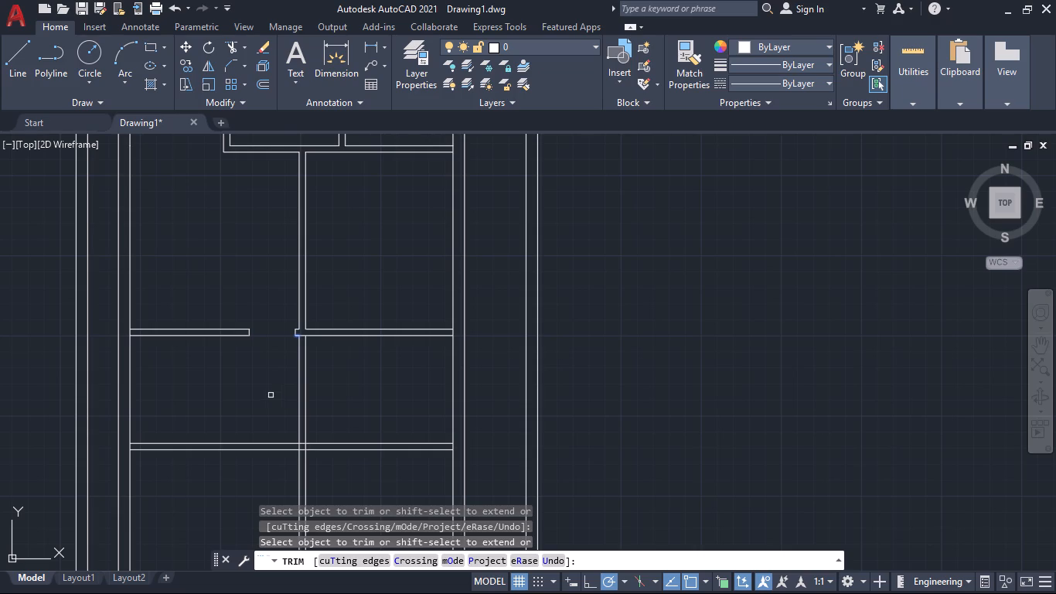
pyautogui.press('Escape')
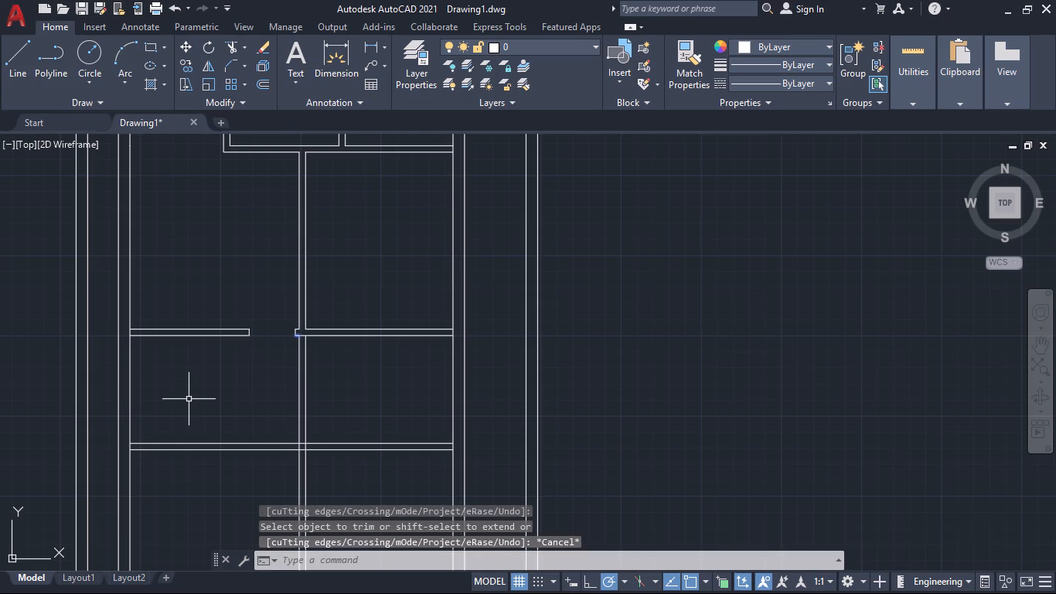
# Break the long vertical partition's left line at its intersections with the lower and upper lines of the third horizontal partition.
pyautogui.write('bra')
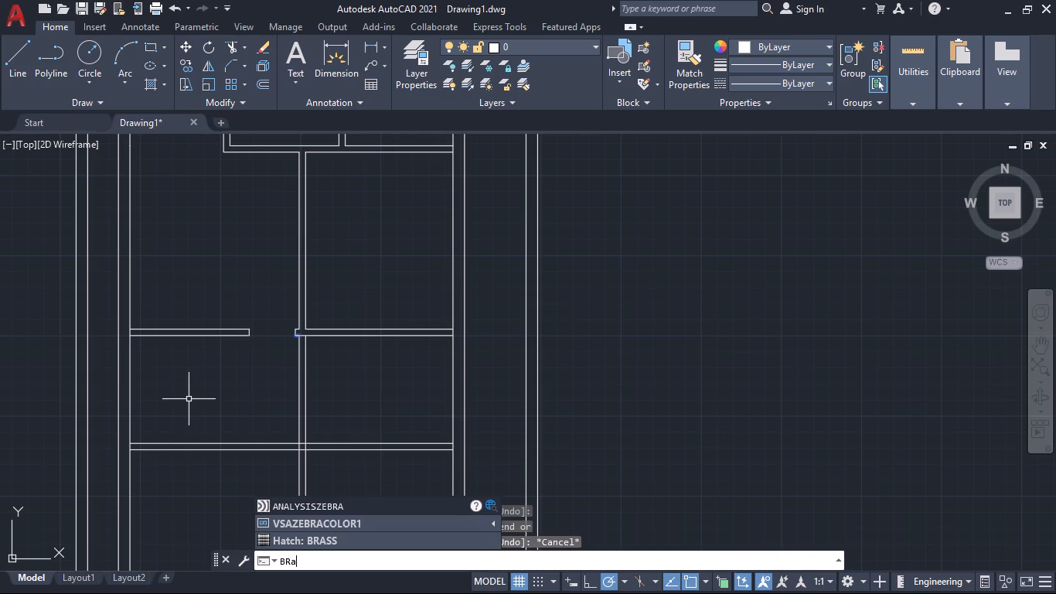
pyautogui.press('BackSpace')
pyautogui.click(315, 452)
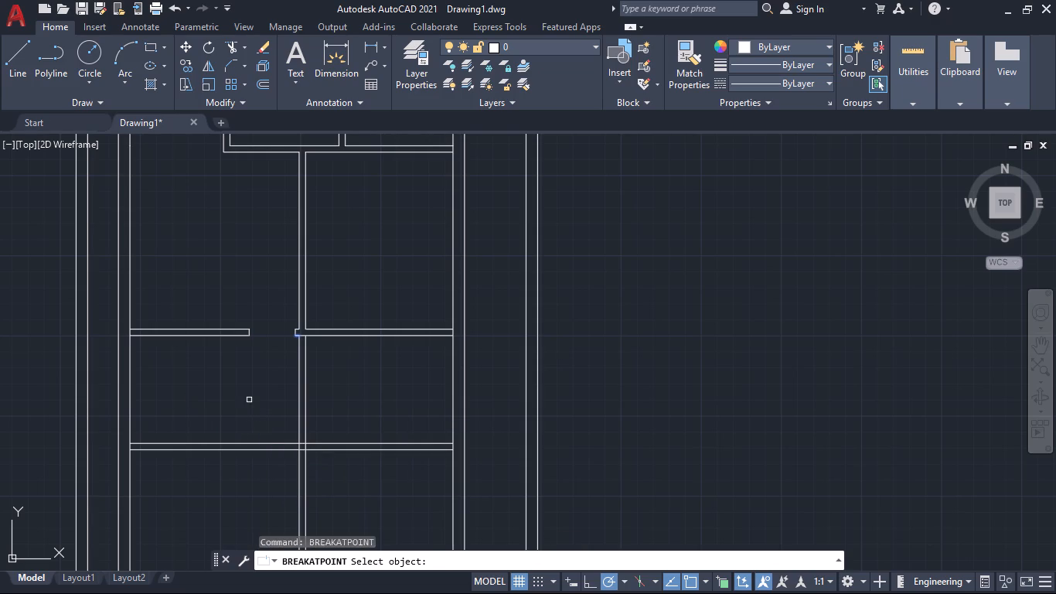
pyautogui.moveTo(247, 398); pyautogui.dragTo(184, 451, button='middle')
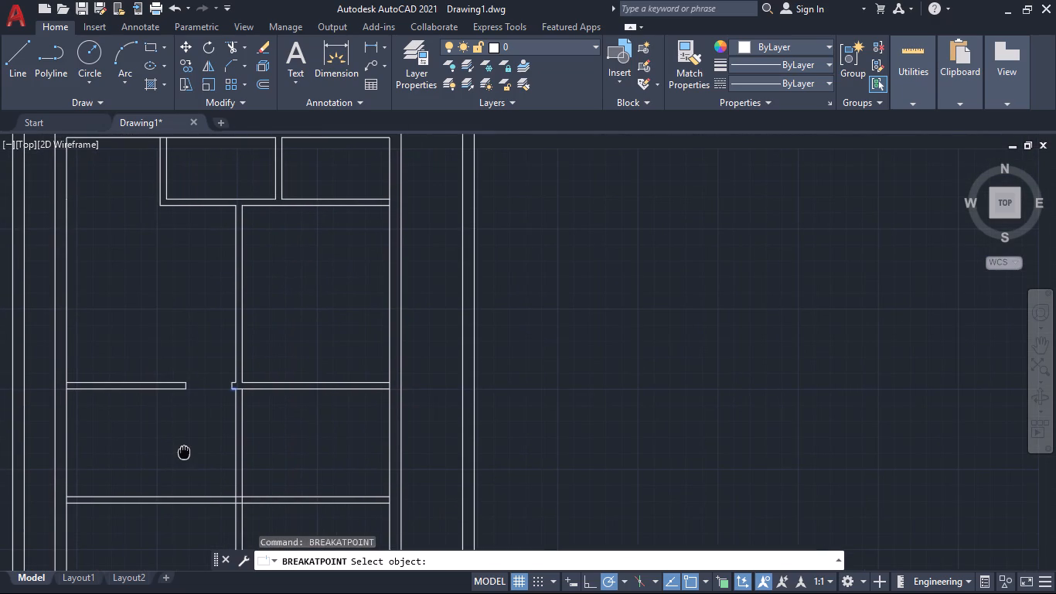
pyautogui.moveTo(184, 451); pyautogui.dragTo(178, 417, button='middle')
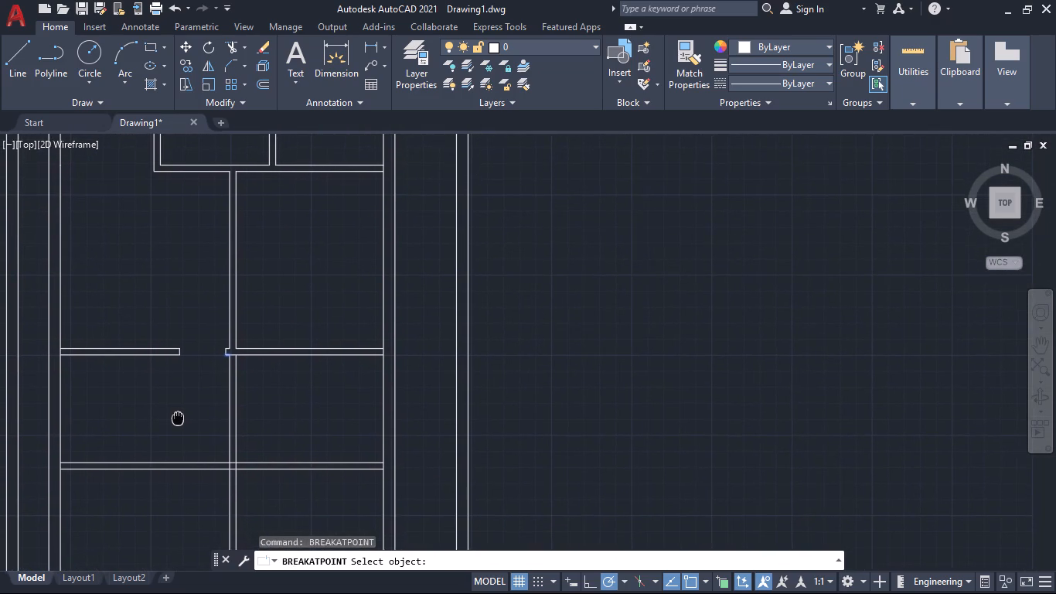
pyautogui.moveTo(178, 417); pyautogui.dragTo(173, 408, button='middle')
pyautogui.scroll(3, 234, 453)
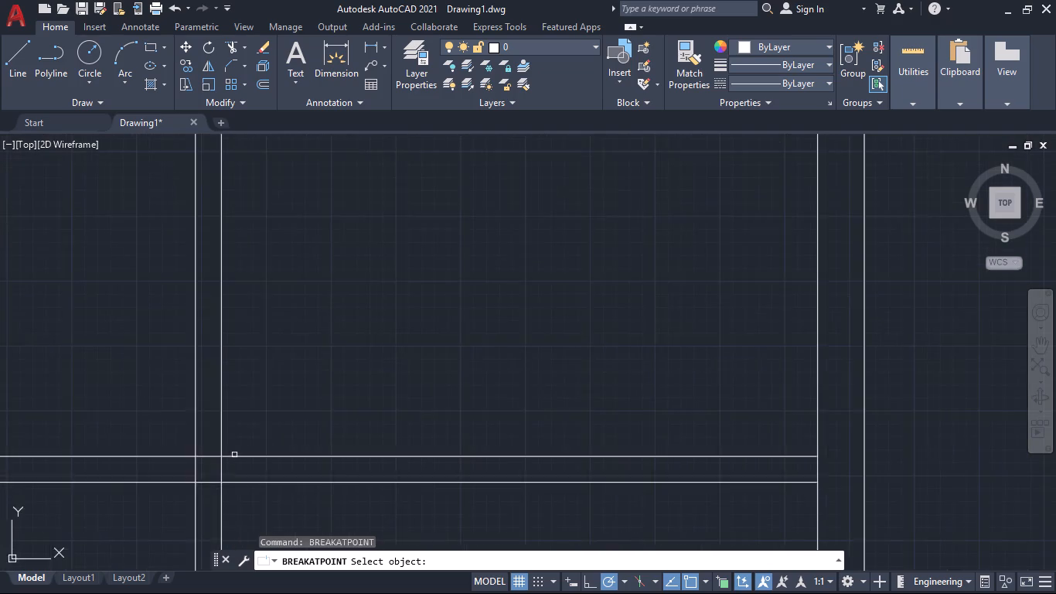
pyautogui.scroll(2, 234, 455)
pyautogui.moveTo(359, 421); pyautogui.dragTo(482, 364, button='middle')
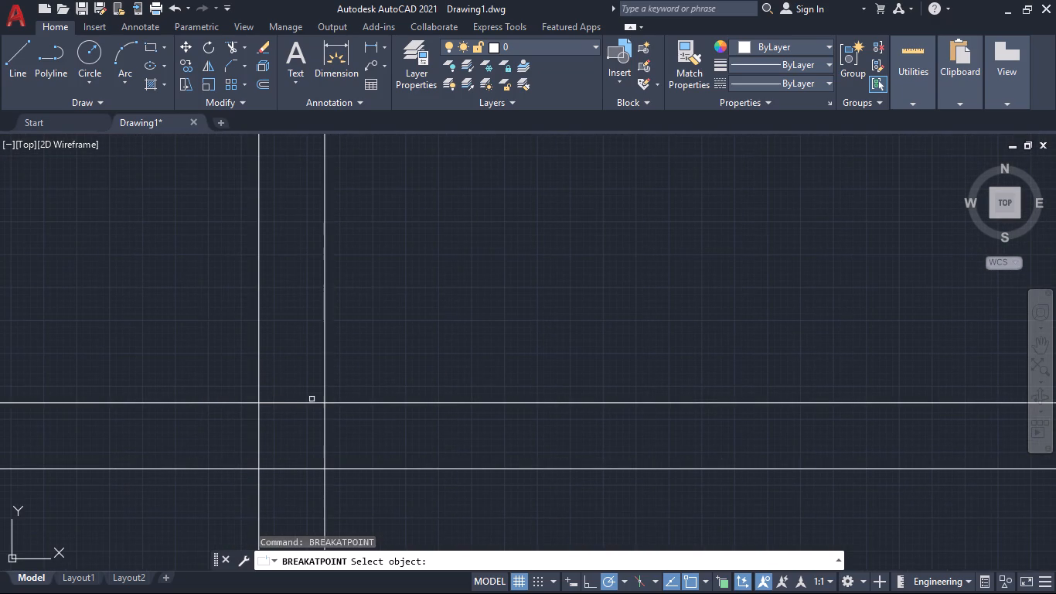
pyautogui.click(258, 430)
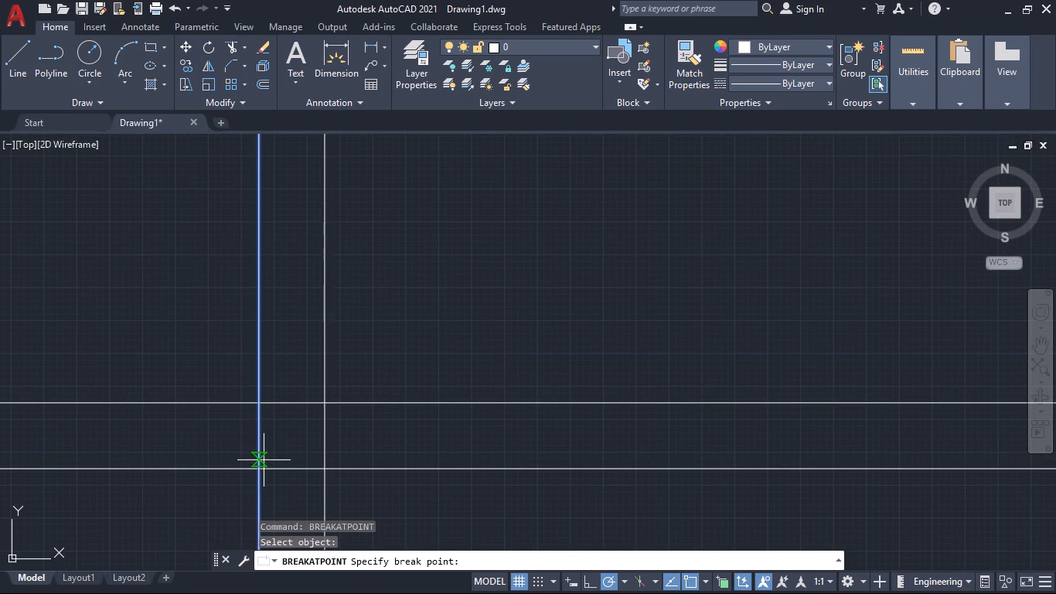
pyautogui.click(260, 466)
pyautogui.scroll(-2, 346, 377)
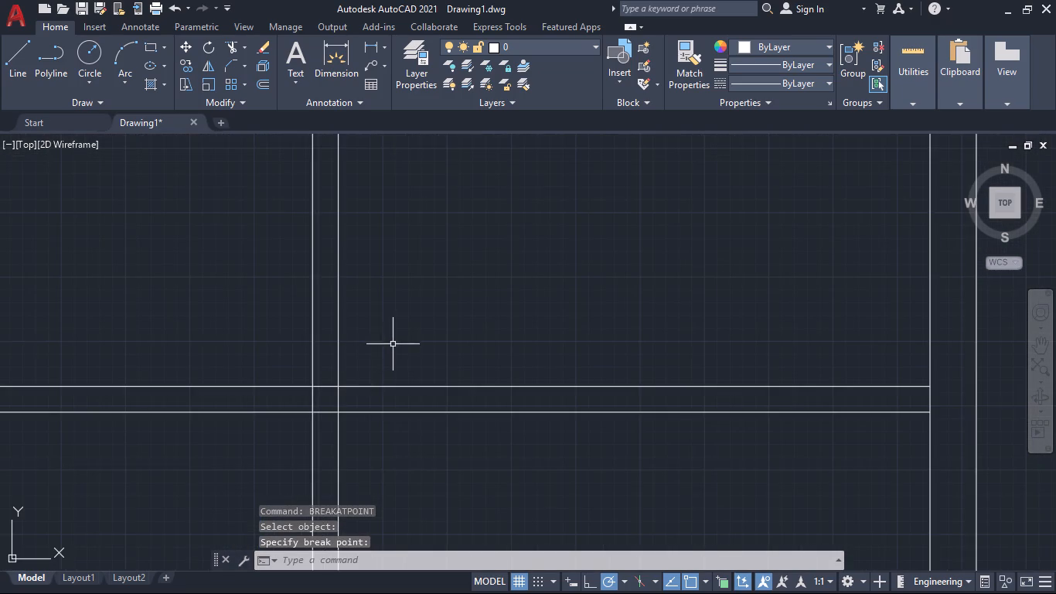
pyautogui.moveTo(393, 343); pyautogui.dragTo(380, 396, button='middle')
pyautogui.press('space')
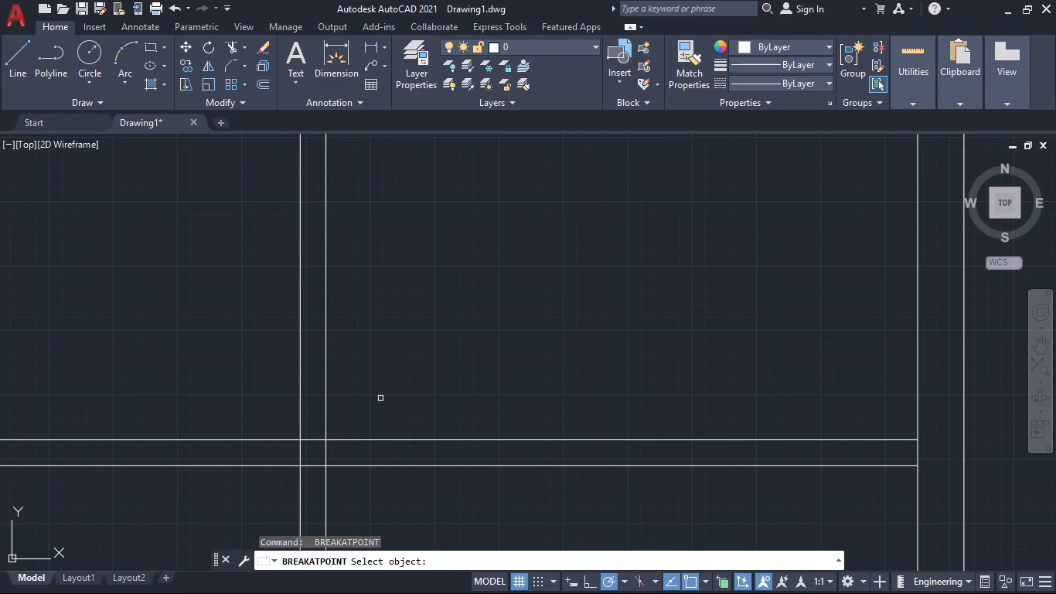
pyautogui.click(299, 398)
pyautogui.click(300, 440)
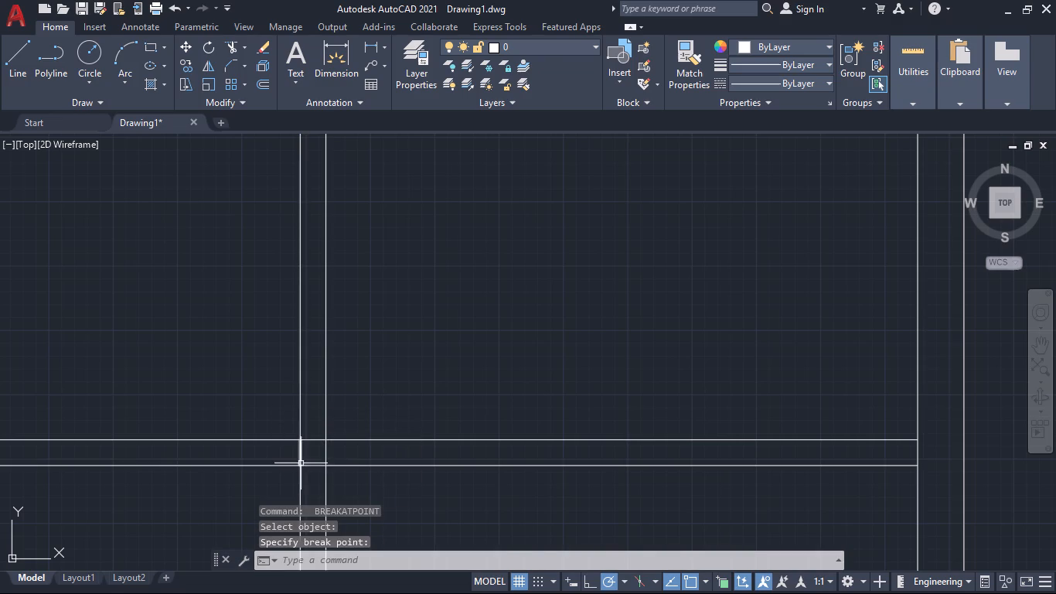
# Break the inner building's left inside wall line at the second horizontal partition's lower line and the third's upper line.
pyautogui.scroll(-2, 403, 399)
pyautogui.moveTo(419, 358); pyautogui.dragTo(422, 453, button='middle')
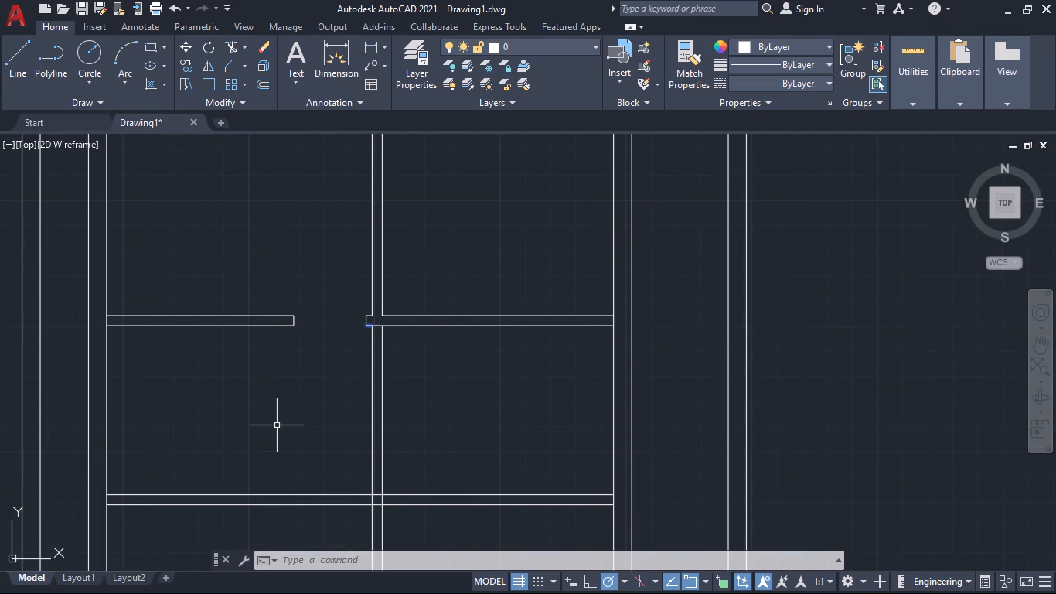
pyautogui.press('space')
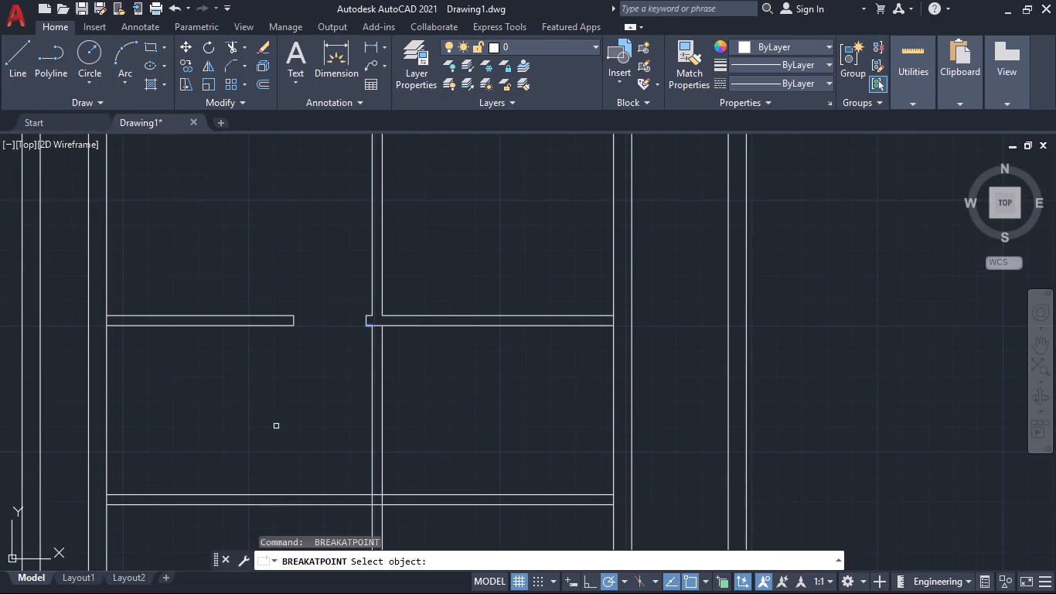
pyautogui.click(107, 403)
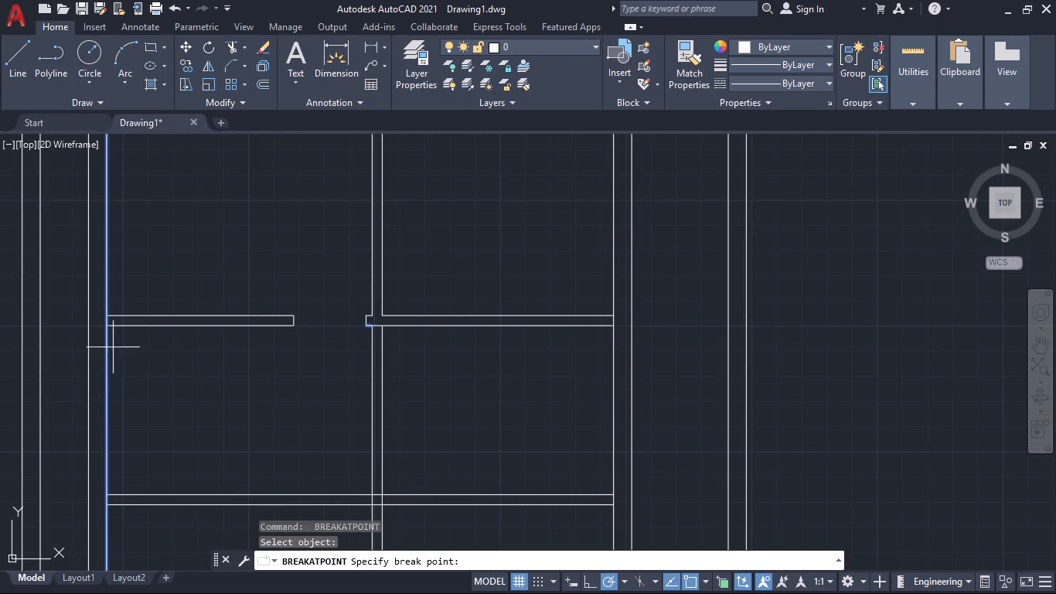
pyautogui.click(106, 329)
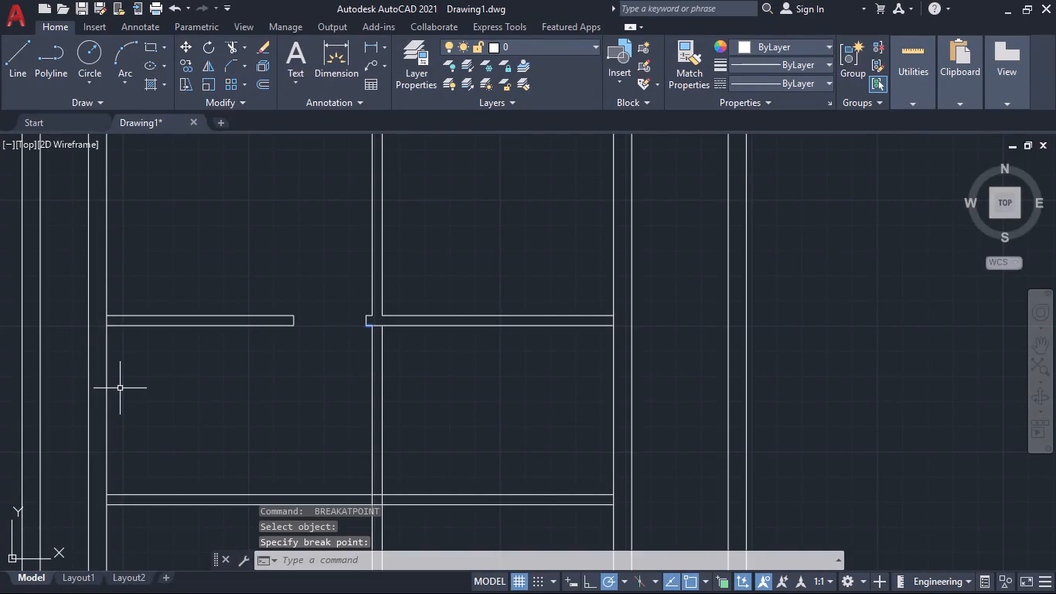
pyautogui.press('space')
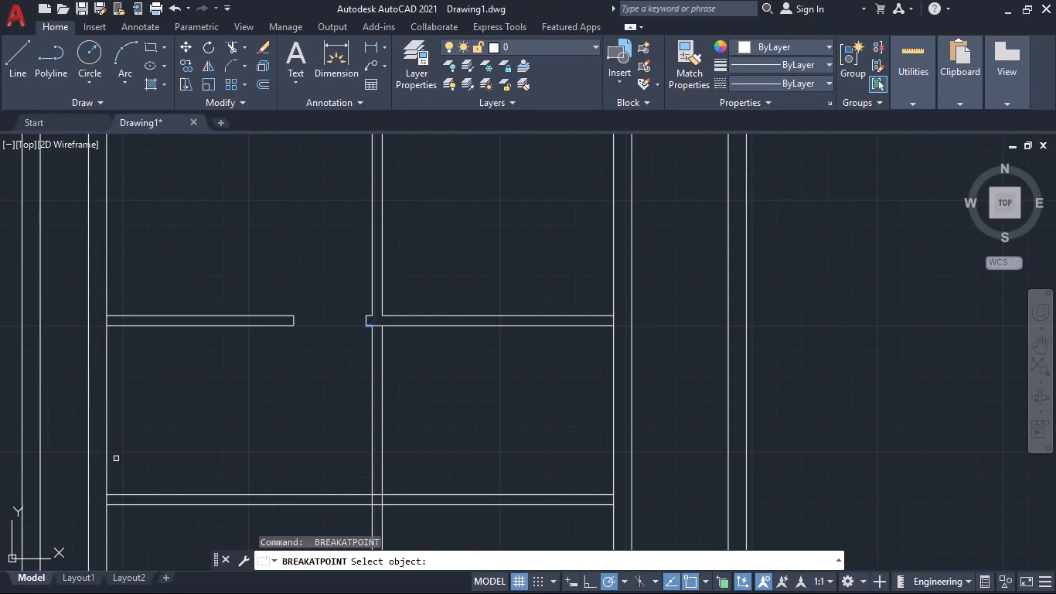
pyautogui.click(106, 482)
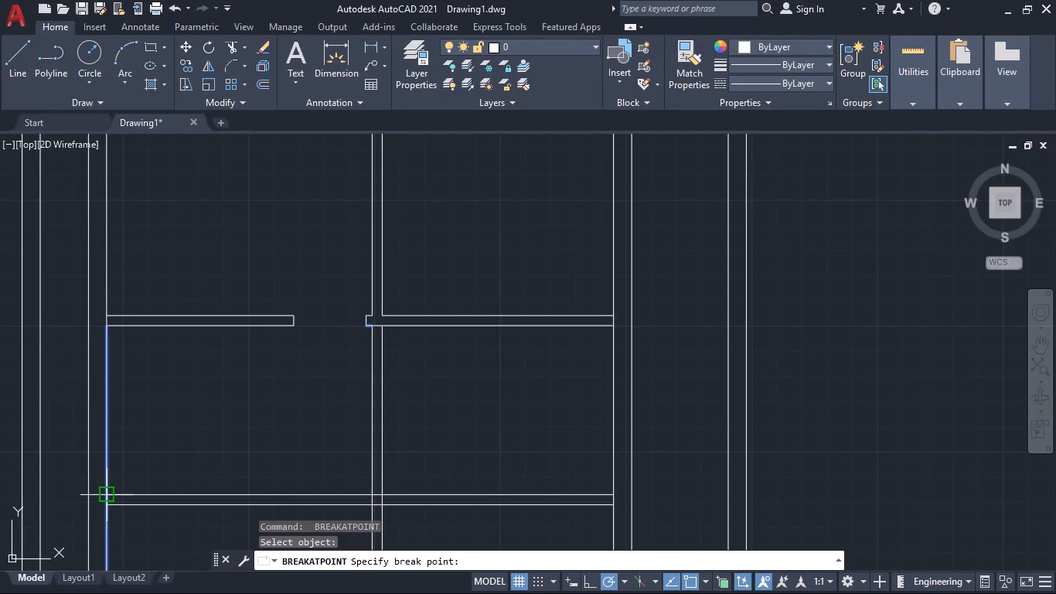
pyautogui.click(109, 492)
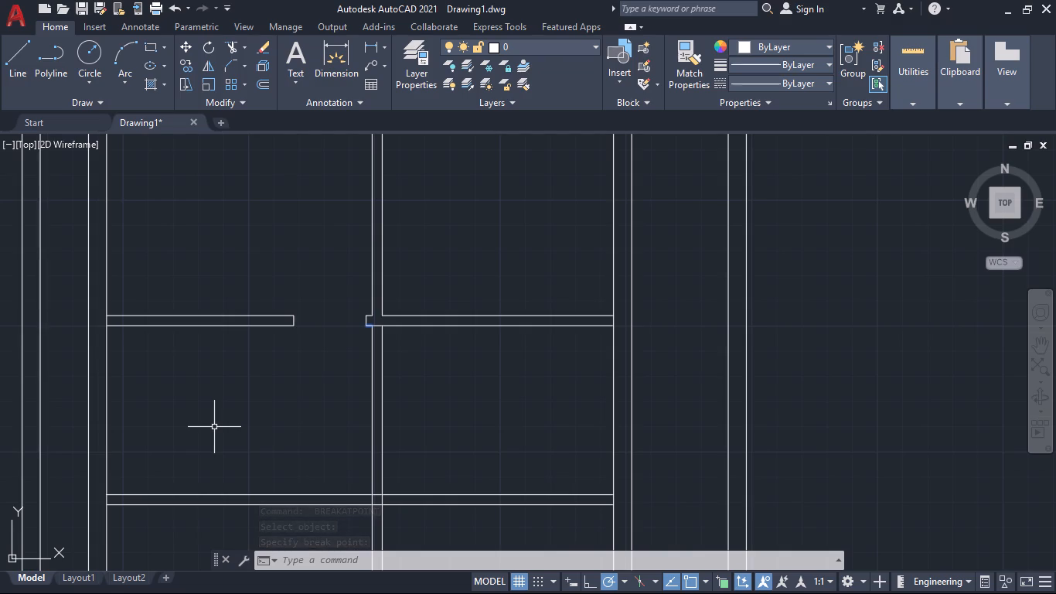
# Offset the inner building's left inside wall segment between the second and third horizontal partitions 4'6" inward into the room.
pyautogui.press('4')
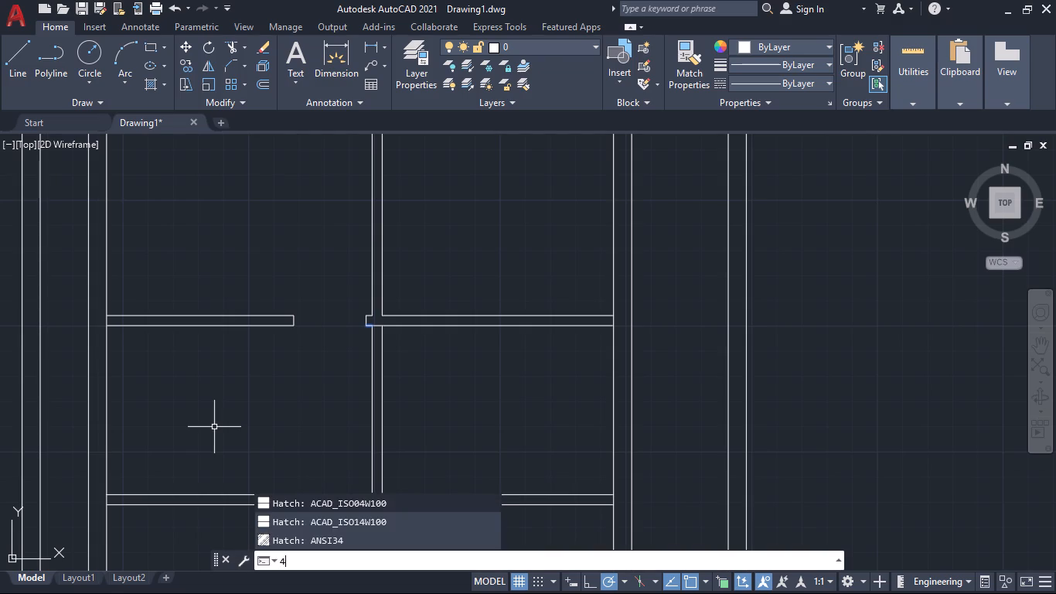
pyautogui.press('BackSpace')
pyautogui.press('BackSpace')
pyautogui.press('o')
pyautogui.press('Return')
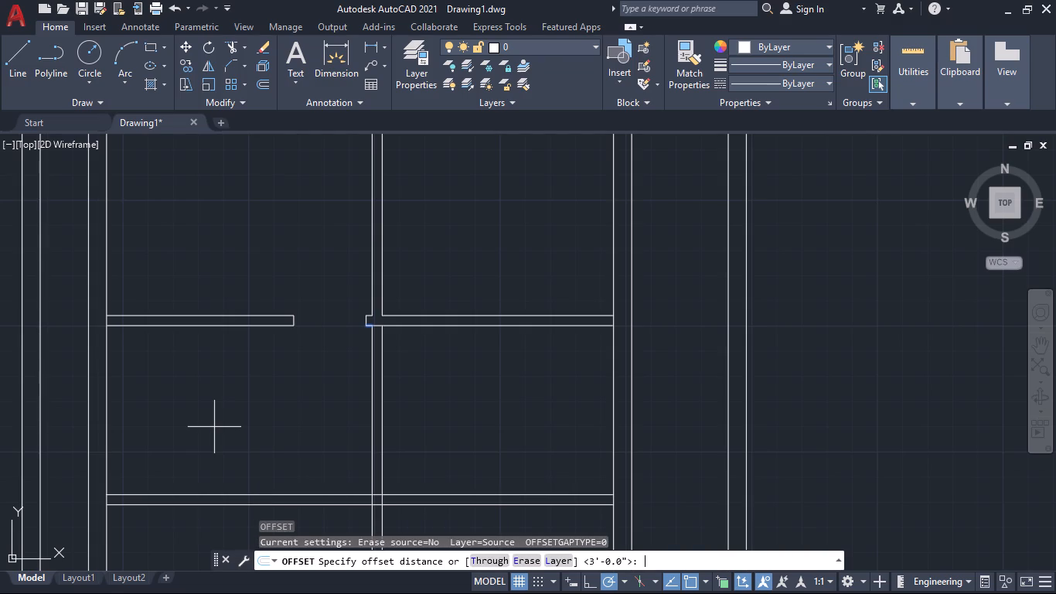
pyautogui.write("4'")
pyautogui.write('6"')
pyautogui.press('Return')
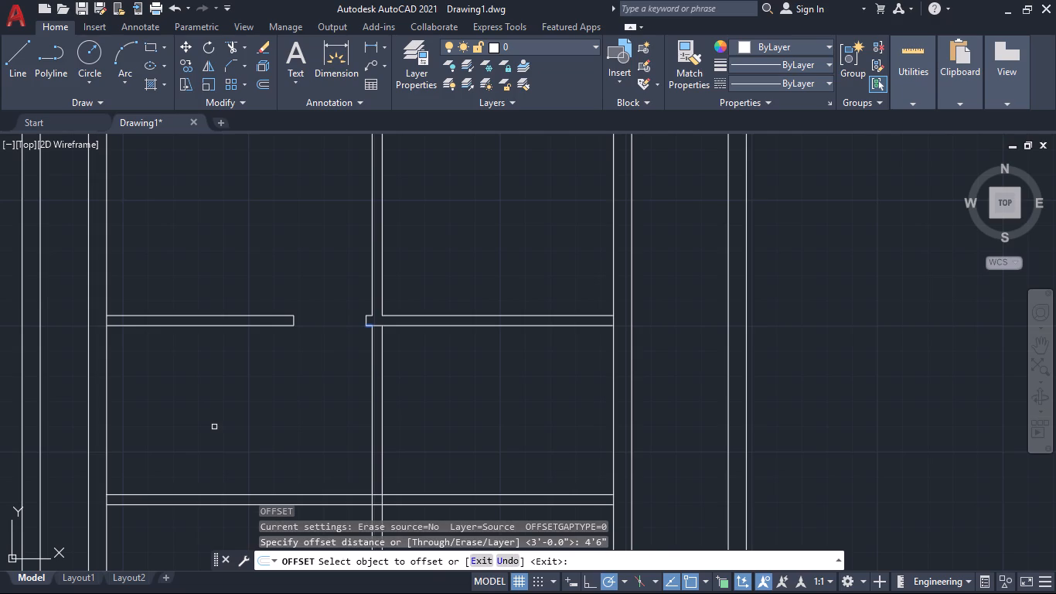
pyautogui.click(107, 433)
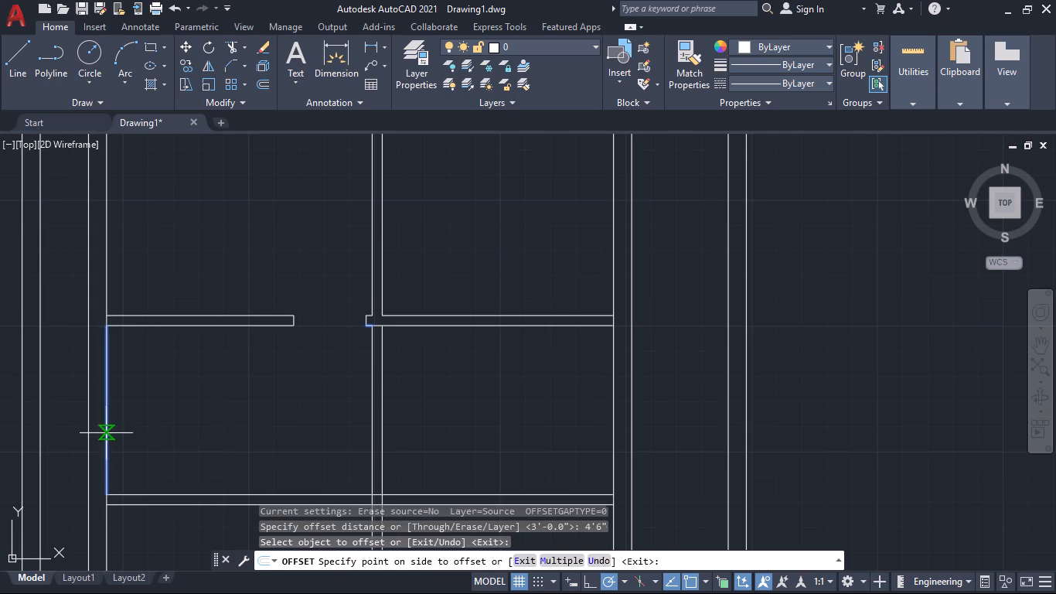
pyautogui.click(165, 434)
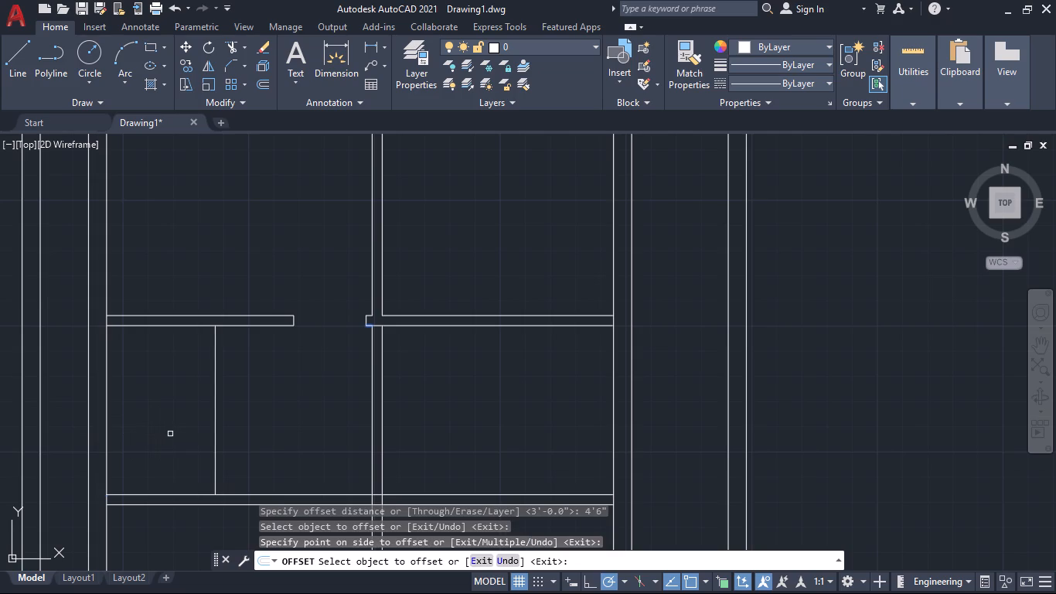
pyautogui.press('space')
# Offset the new vertical line 5" toward the long vertical partition to form a short partition wall.
pyautogui.press('space')
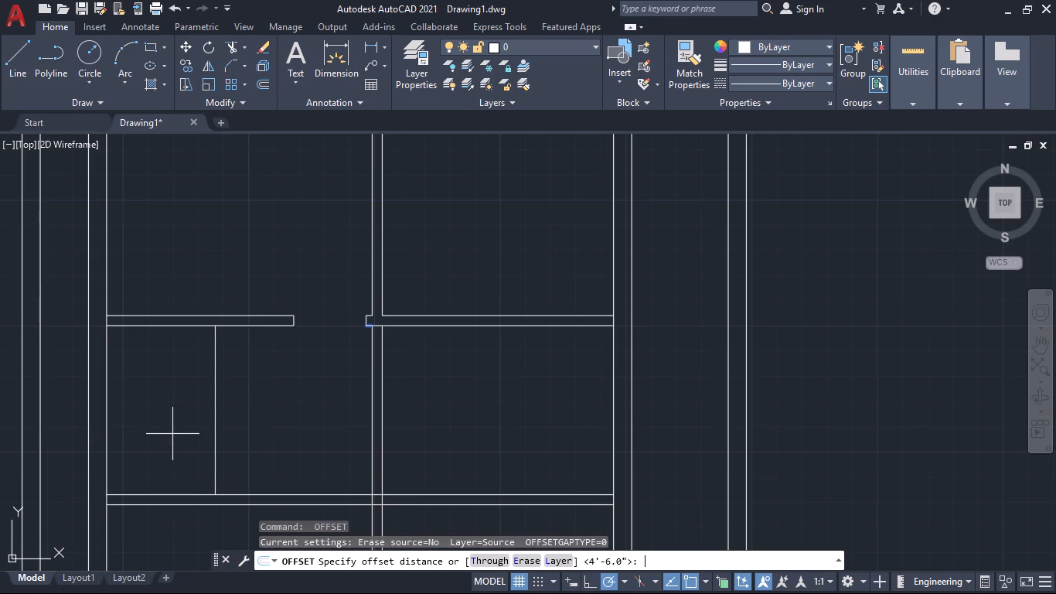
pyautogui.write('5"')
pyautogui.press('Return')
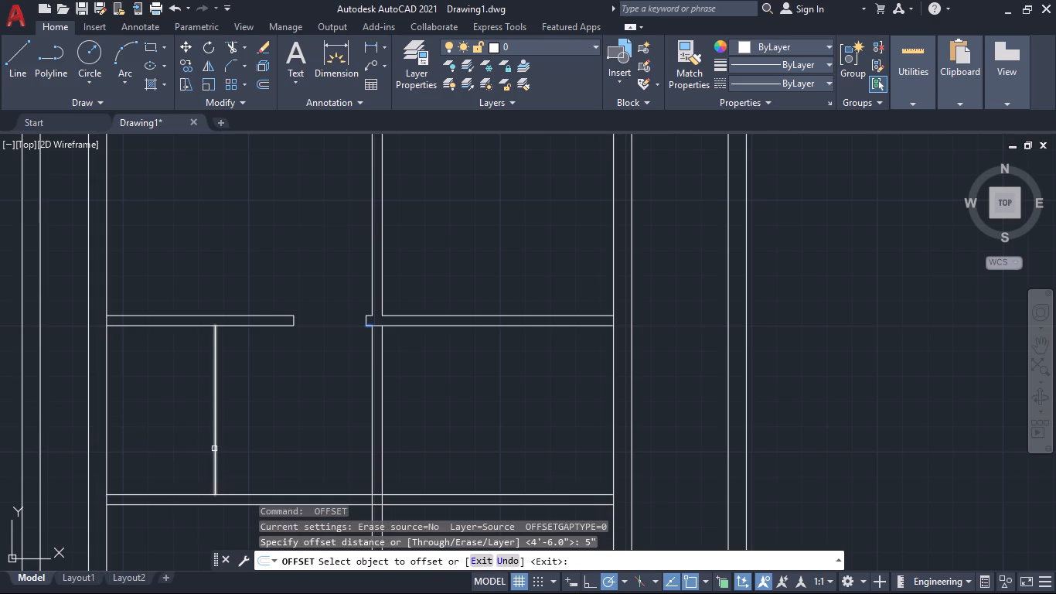
pyautogui.click(215, 449)
pyautogui.click(239, 449)
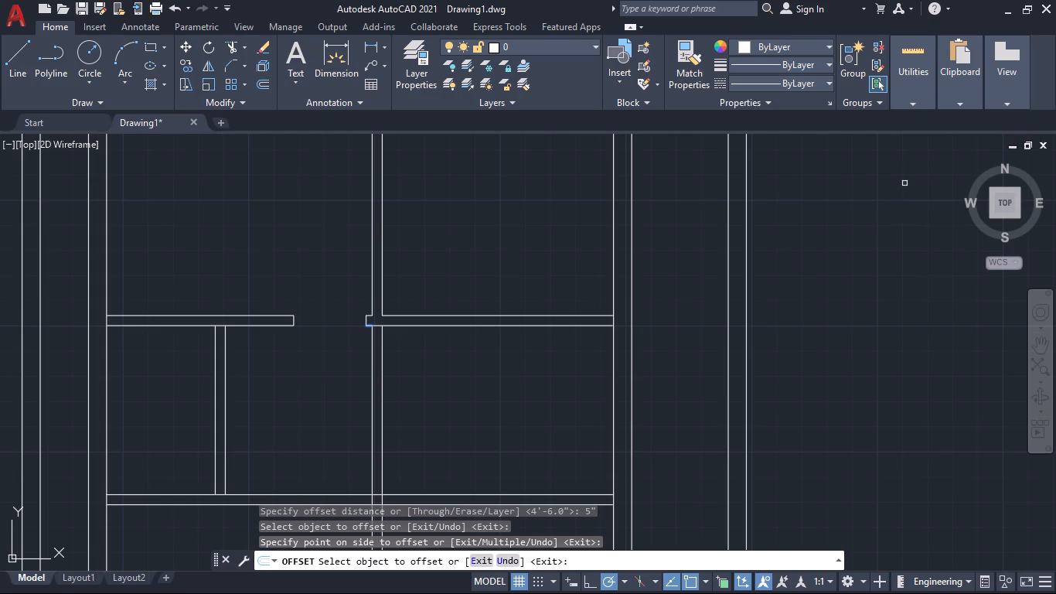
# Quick-measure the room beside the new short partition and the rooms in the upper part of the plan.
pyautogui.click(903, 73)
pyautogui.click(918, 126)
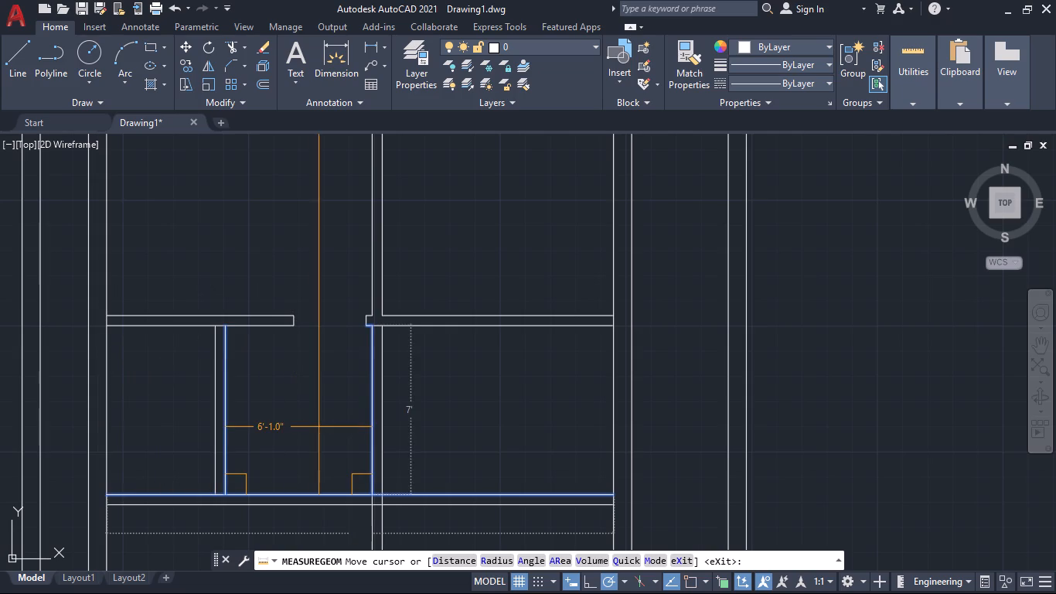
pyautogui.scroll(-2, 494, 282)
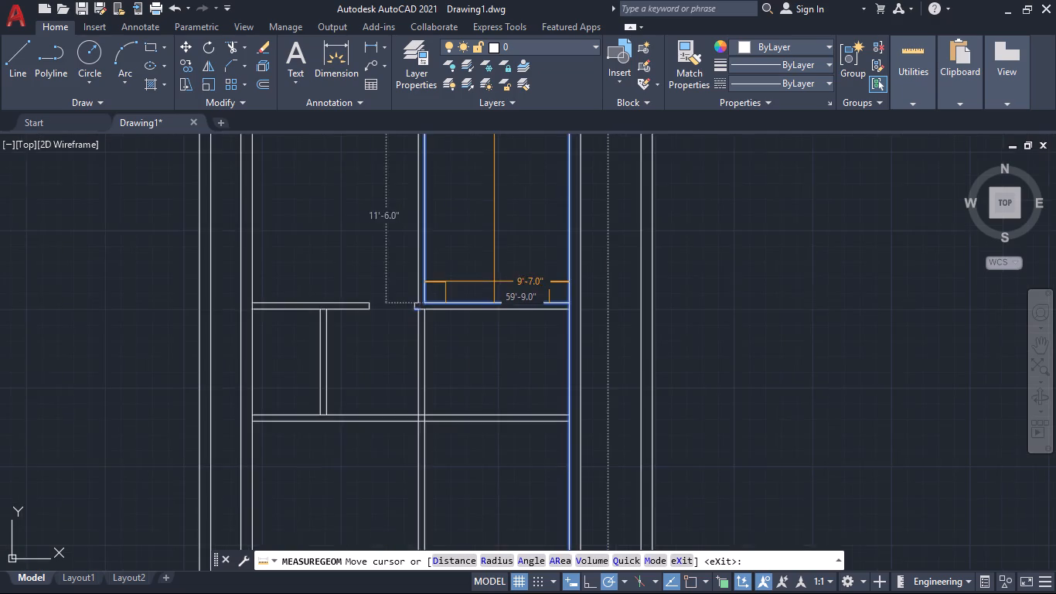
pyautogui.moveTo(686, 235); pyautogui.dragTo(711, 366, button='middle')
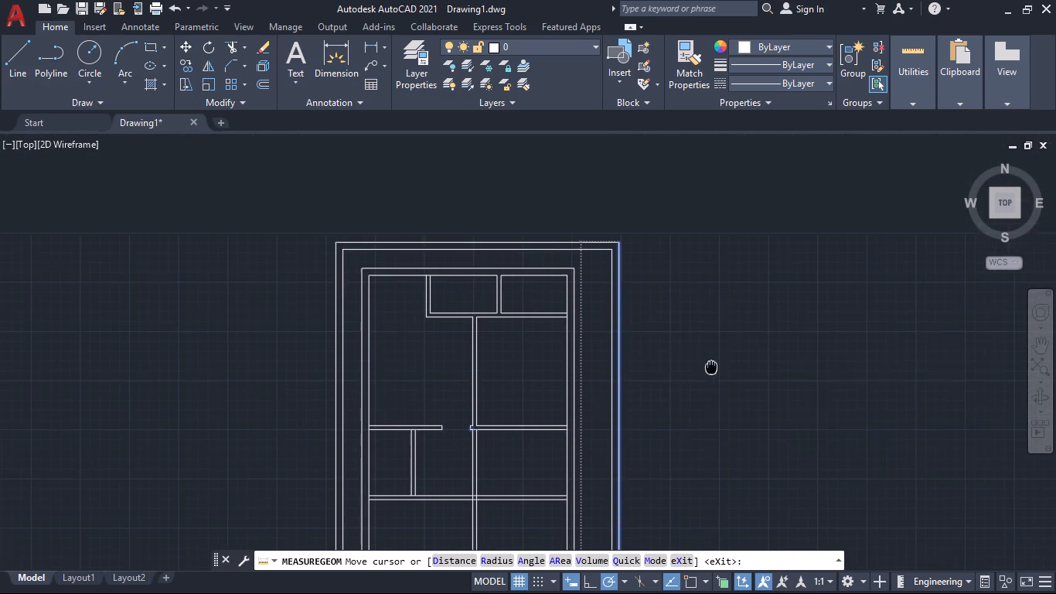
pyautogui.moveTo(711, 366); pyautogui.dragTo(711, 367, button='middle')
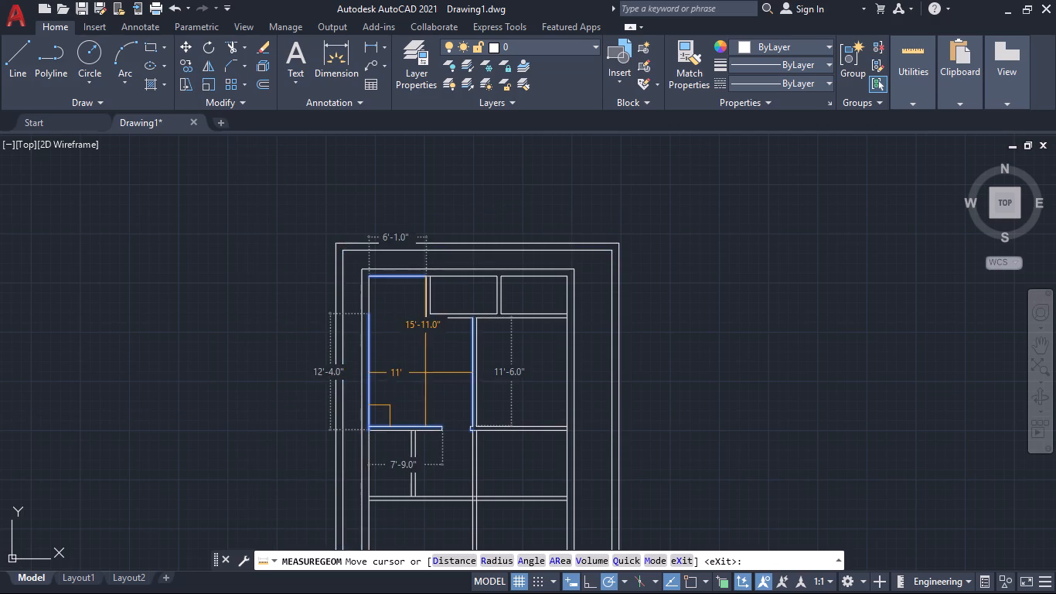
pyautogui.scroll(1, 504, 373)
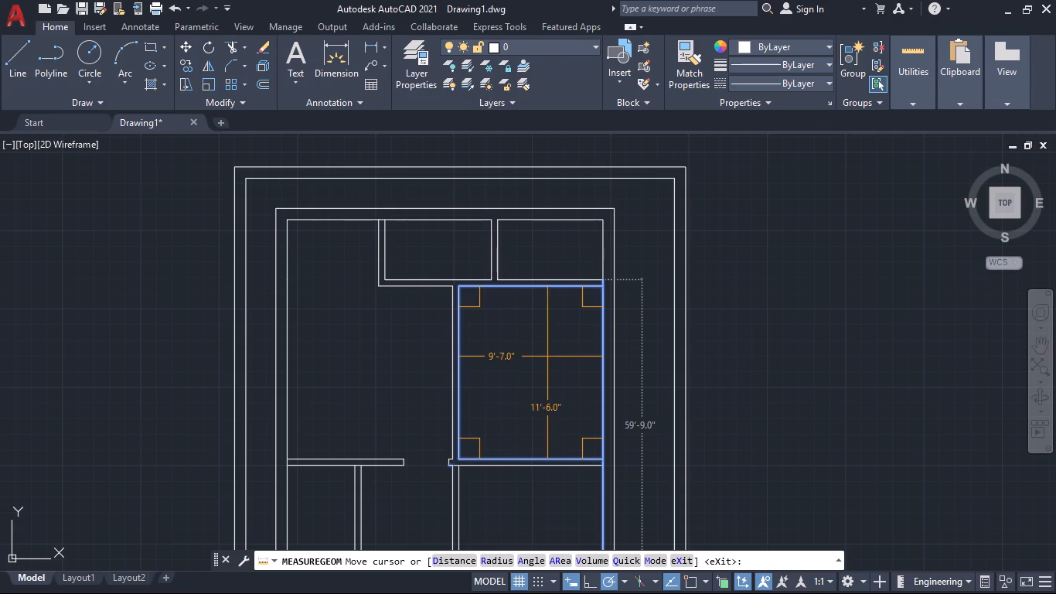
pyautogui.scroll(-3, 809, 293)
pyautogui.moveTo(823, 310); pyautogui.dragTo(692, 306, button='middle')
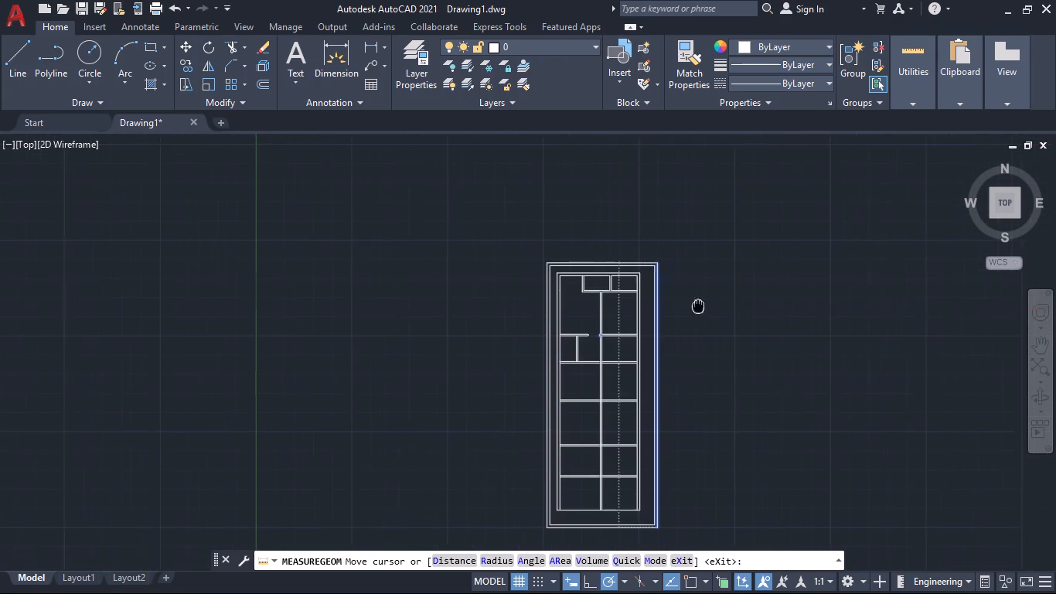
pyautogui.moveTo(692, 306); pyautogui.dragTo(659, 313, button='middle')
pyautogui.press('Escape')
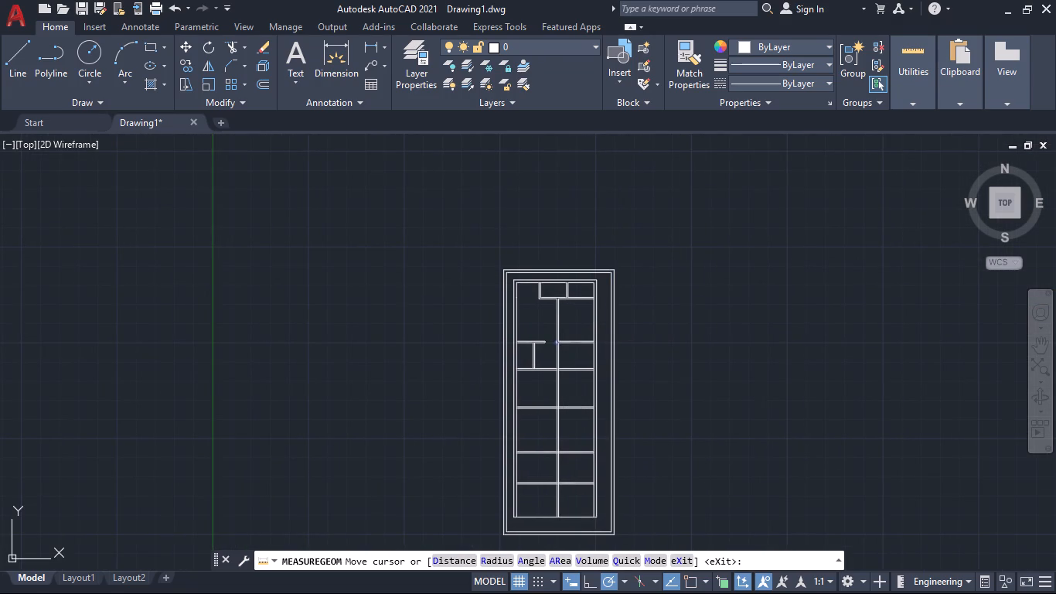
# Examine the overall room layout, the second partition's door opening and the junction at the third horizontal partition.
pyautogui.scroll(1, 556, 400)
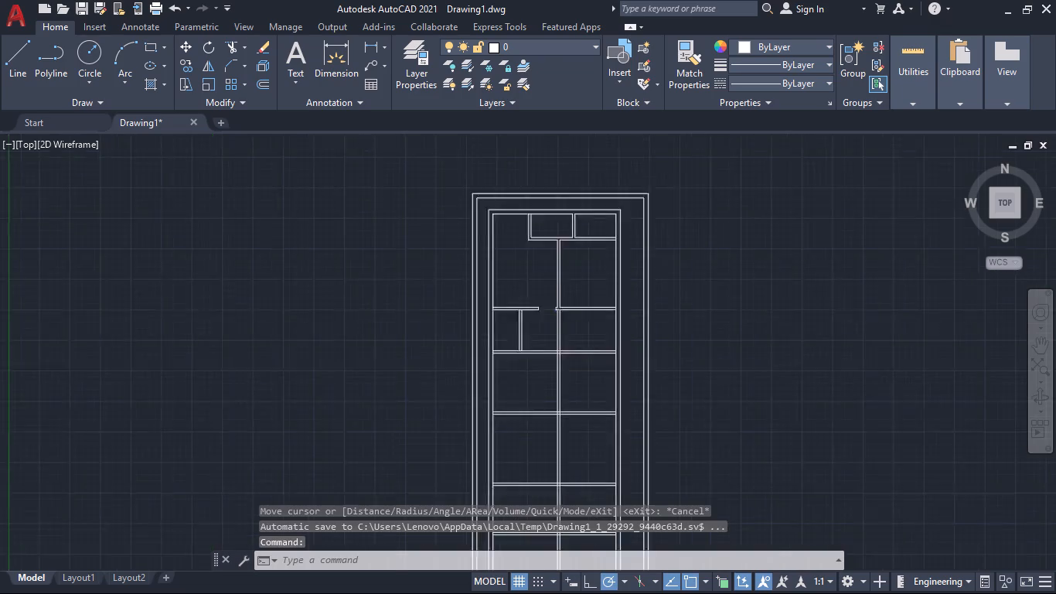
pyautogui.scroll(2, 556, 400)
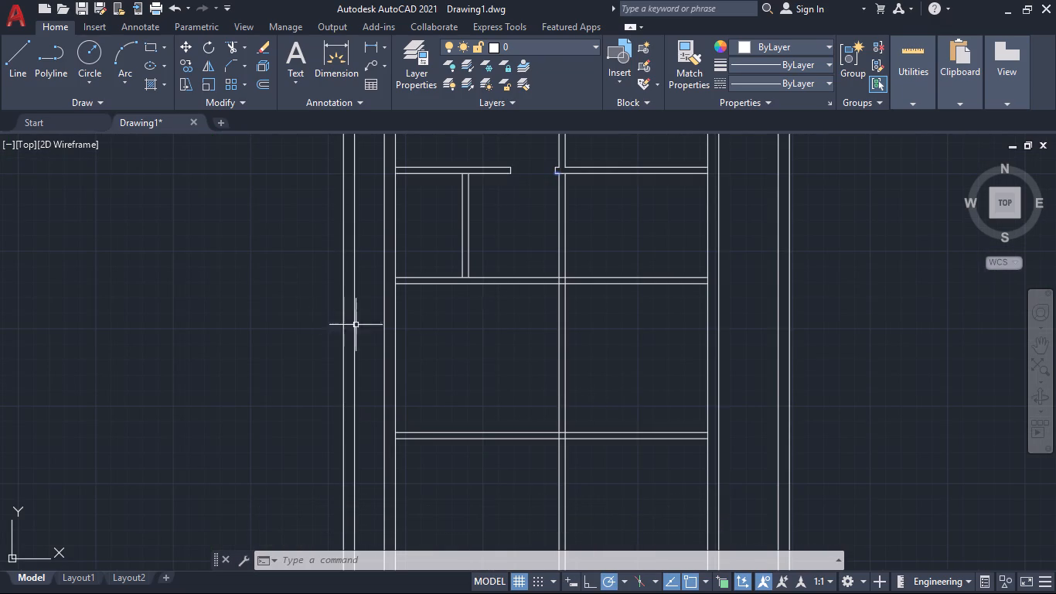
pyautogui.scroll(-1, 409, 340)
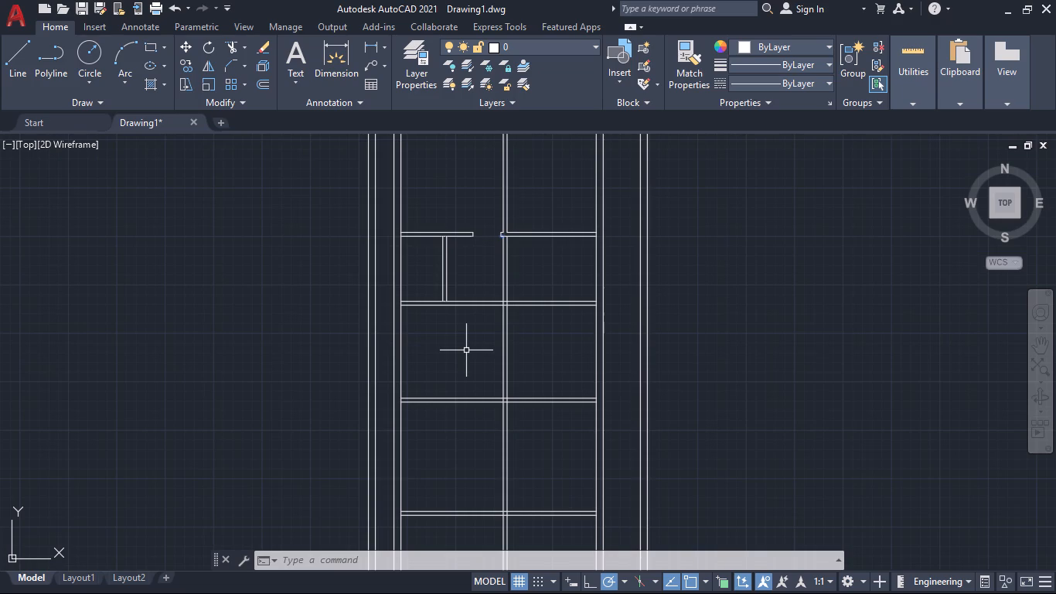
pyautogui.scroll(-2, 656, 296)
pyautogui.moveTo(689, 269); pyautogui.dragTo(684, 320, button='middle')
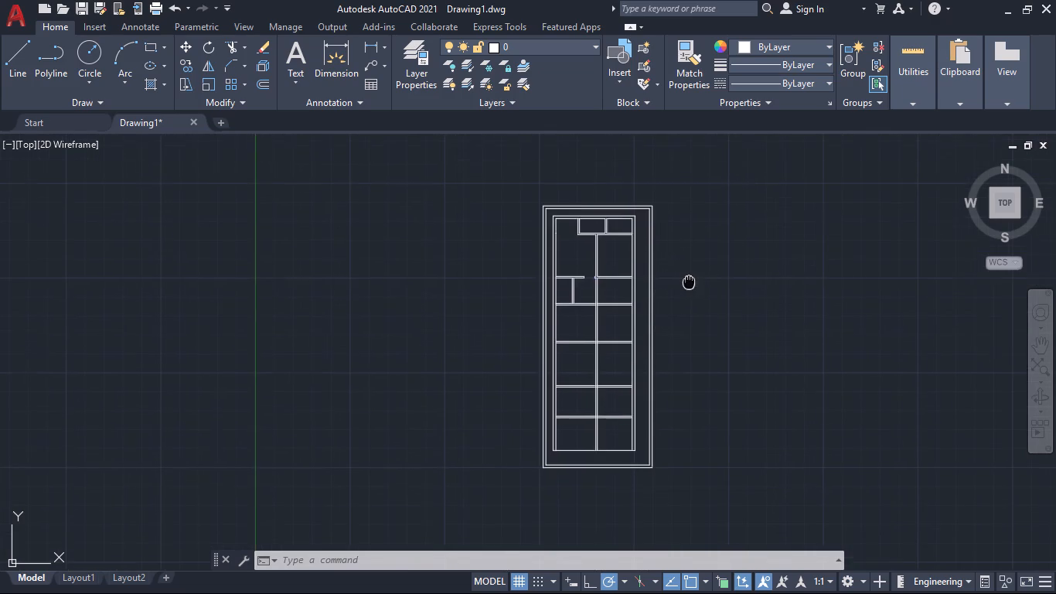
pyautogui.moveTo(684, 320); pyautogui.dragTo(676, 341, button='middle')
pyautogui.scroll(3, 581, 303)
pyautogui.moveTo(653, 327); pyautogui.dragTo(591, 340, button='middle')
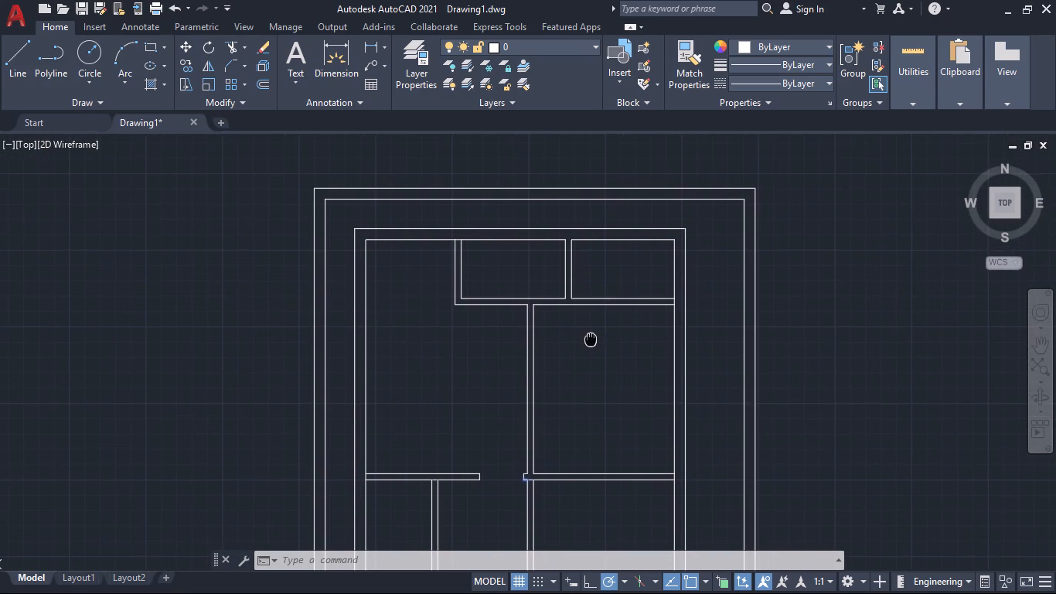
pyautogui.moveTo(591, 340); pyautogui.dragTo(611, 286, button='middle')
pyautogui.moveTo(614, 363); pyautogui.dragTo(657, 313, button='middle')
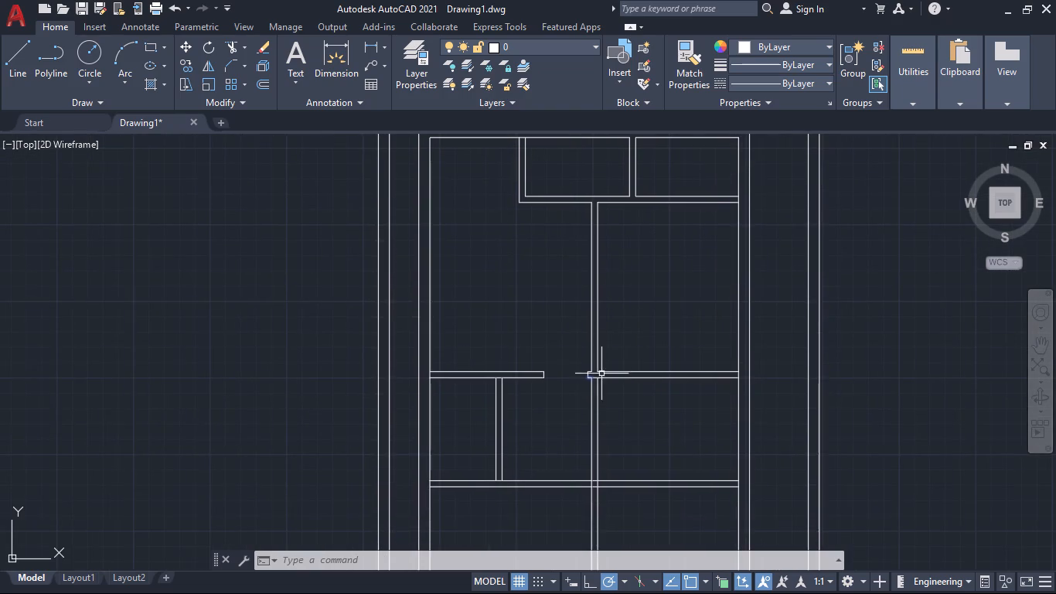
pyautogui.scroll(3, 591, 384)
pyautogui.scroll(-1, 526, 363)
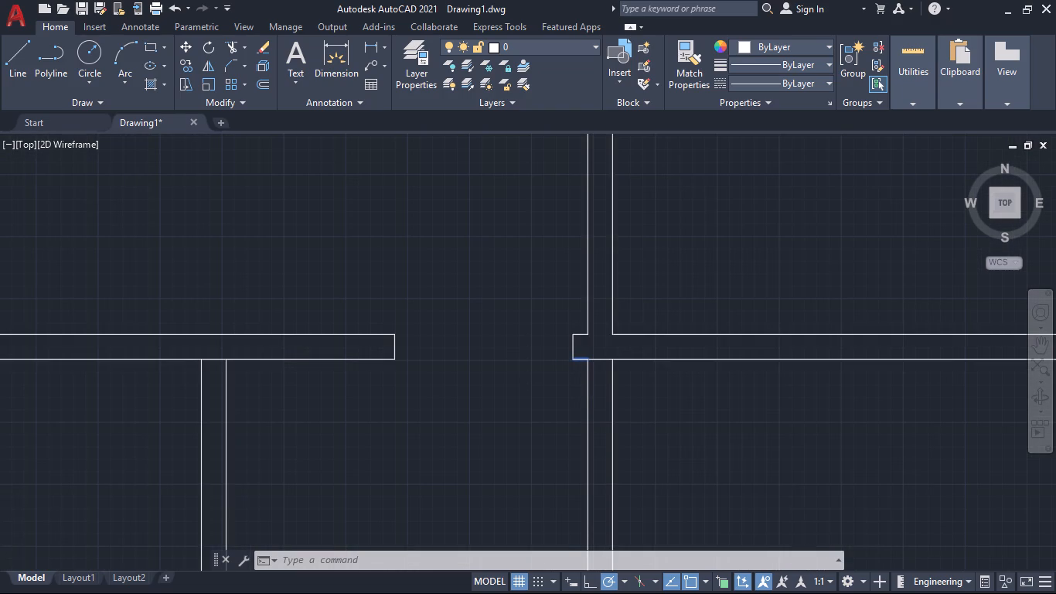
pyautogui.moveTo(513, 382); pyautogui.dragTo(580, 427, button='middle')
pyautogui.scroll(-2, 579, 425)
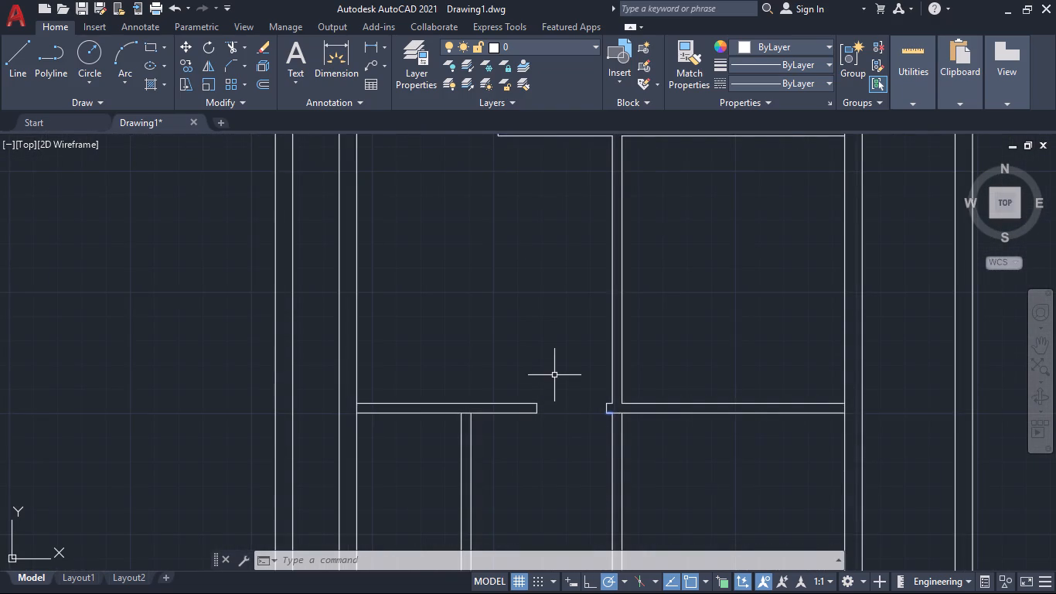
pyautogui.moveTo(519, 357); pyautogui.dragTo(487, 312, button='middle')
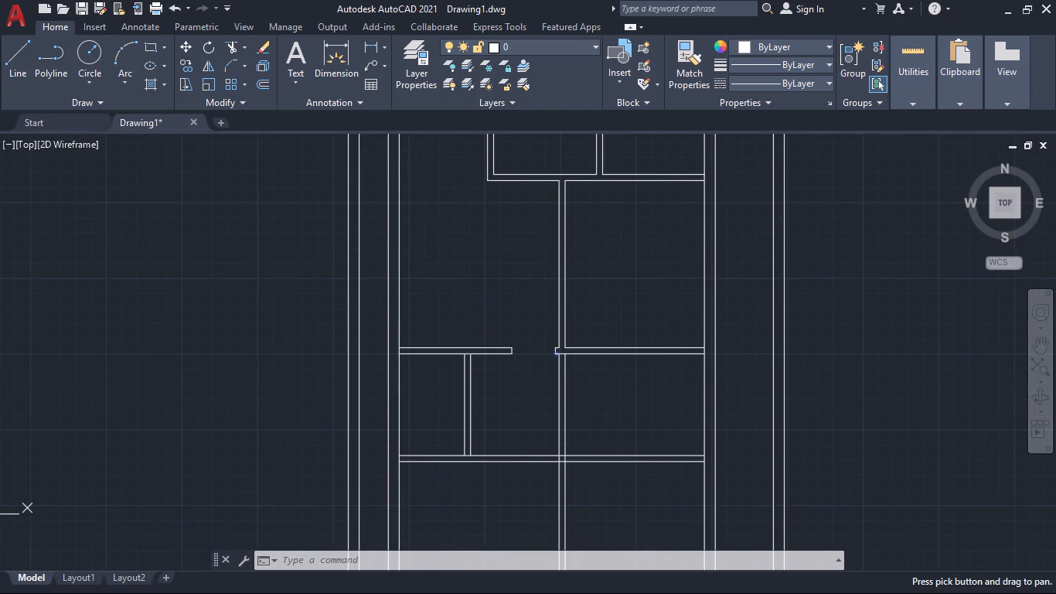
pyautogui.moveTo(540, 408); pyautogui.dragTo(494, 351, button='middle')
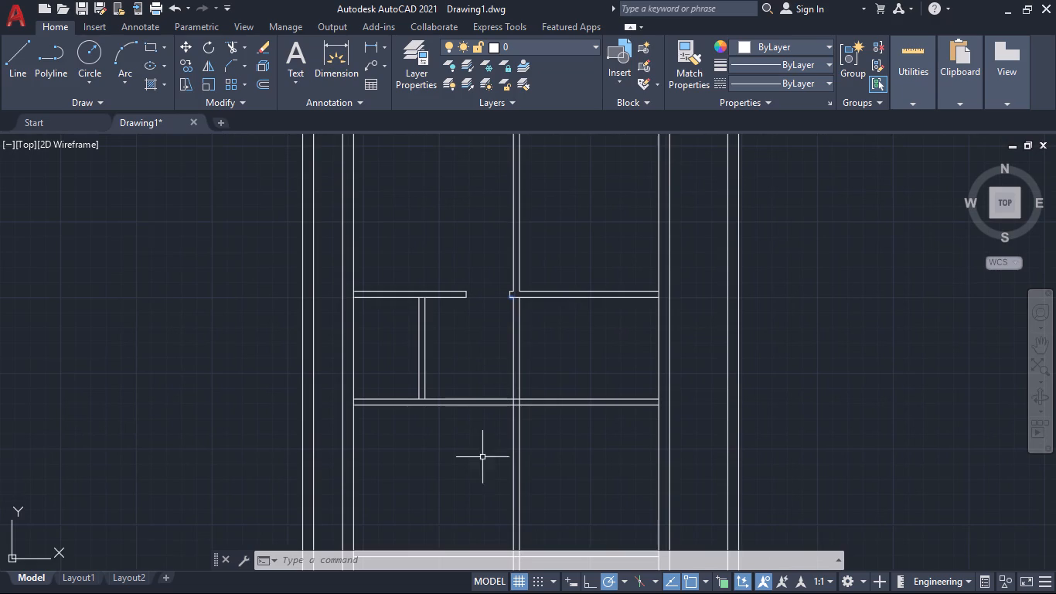
pyautogui.moveTo(482, 466); pyautogui.dragTo(495, 359, button='middle')
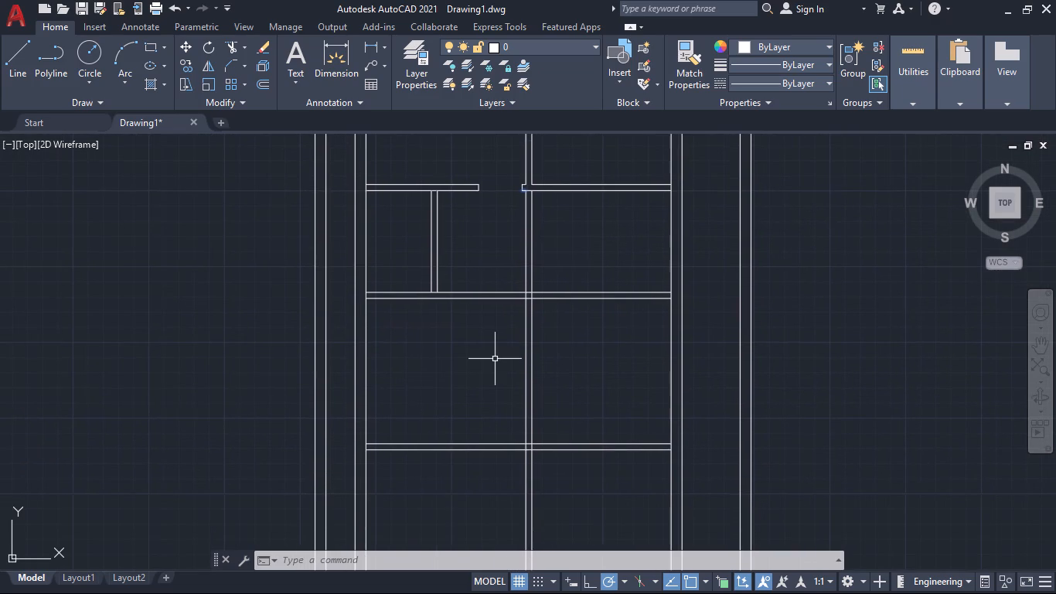
# Offset the long vertical partition's left line segment within the third horizontal partition 3" toward the short partition, as a door jamb.
pyautogui.scroll(2, 510, 326)
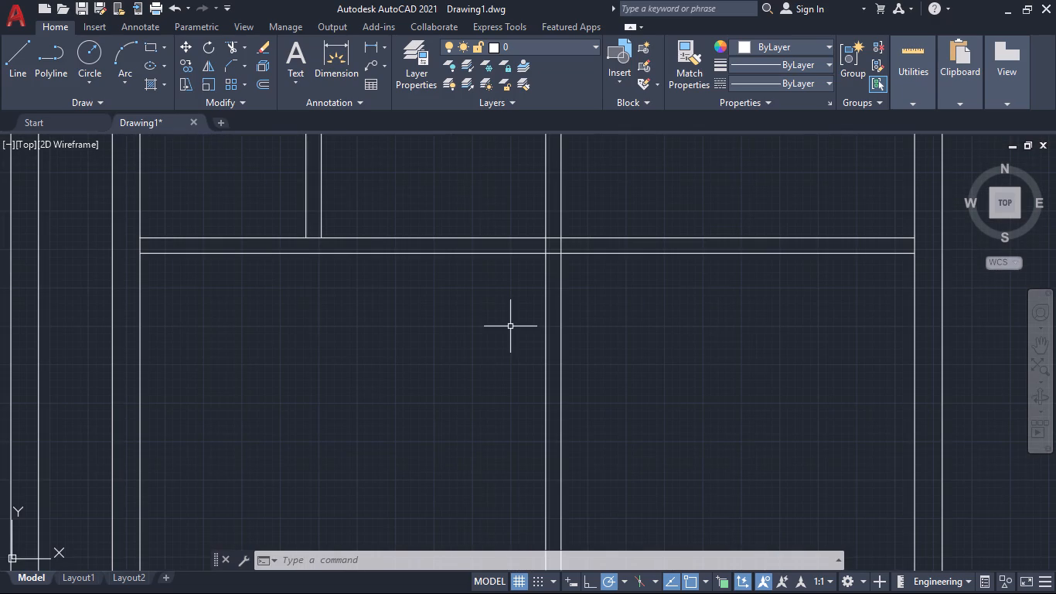
pyautogui.press('o')
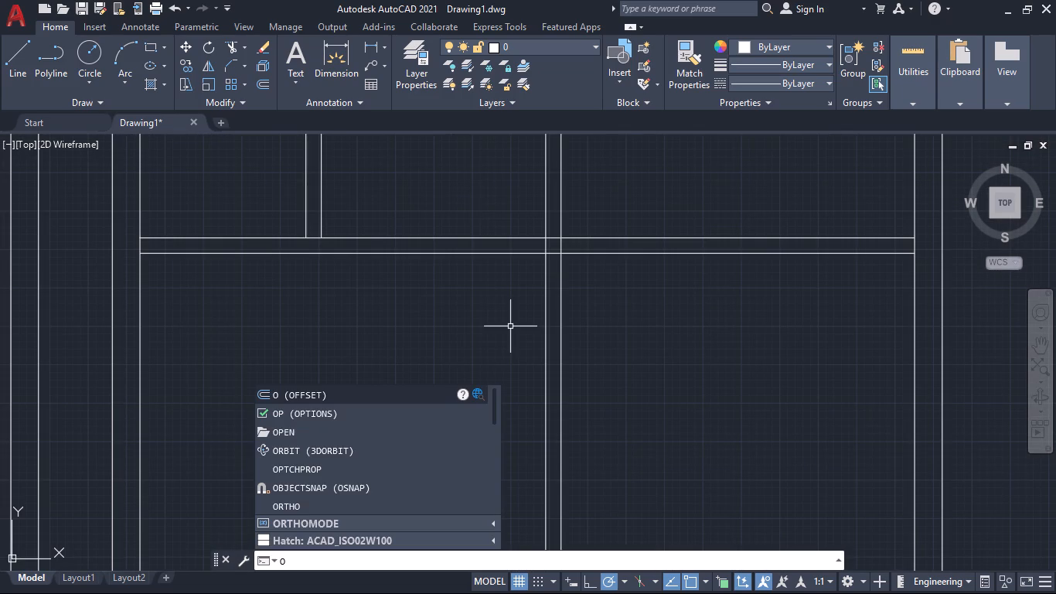
pyautogui.press('Return')
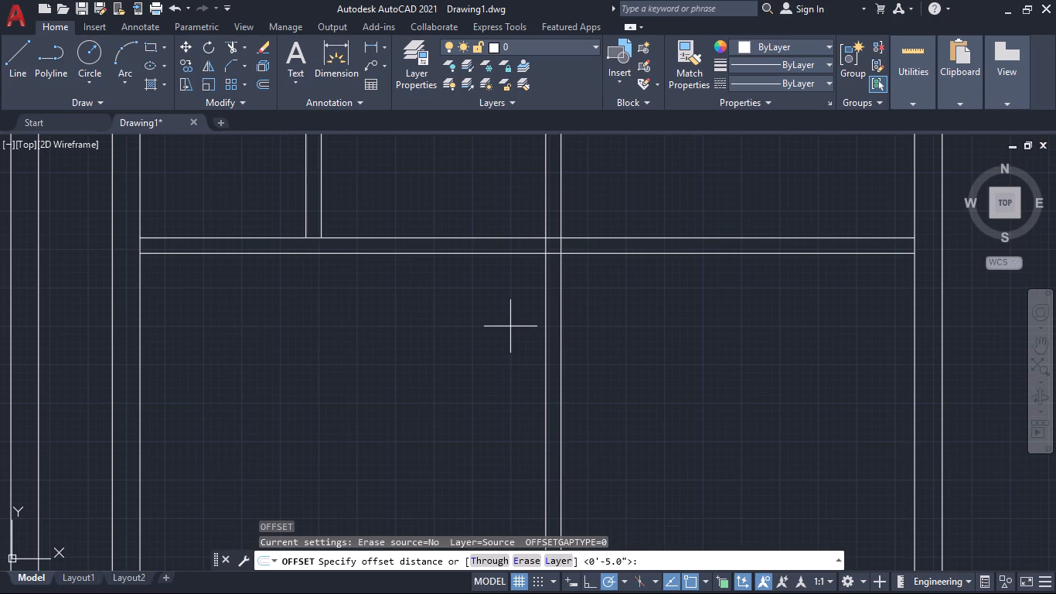
pyautogui.write('3"')
pyautogui.press('Return')
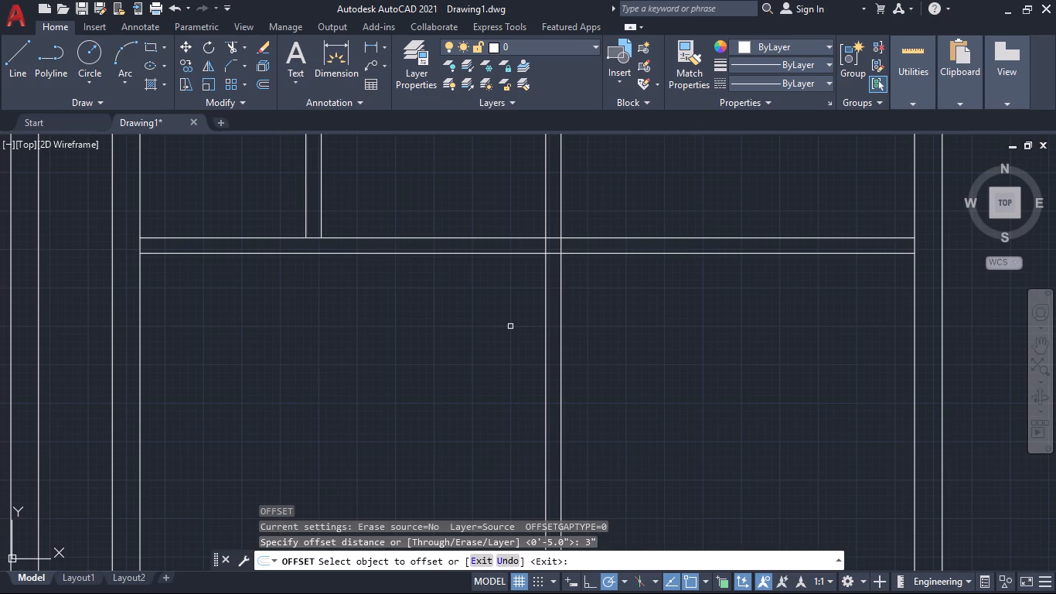
pyautogui.click(544, 246)
pyautogui.click(504, 256)
pyautogui.scroll(-2, 513, 282)
pyautogui.moveTo(576, 297); pyautogui.dragTo(578, 333, button='middle')
pyautogui.scroll(1, 496, 338)
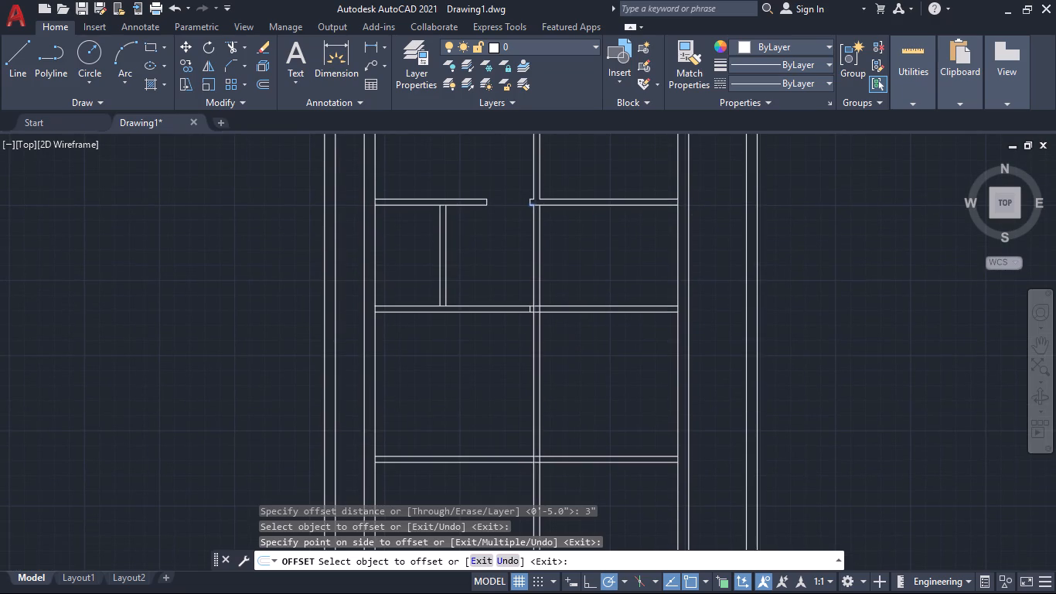
# Quick-measure the rooms and walls in the upper part of the plan.
pyautogui.scroll(1, 496, 338)
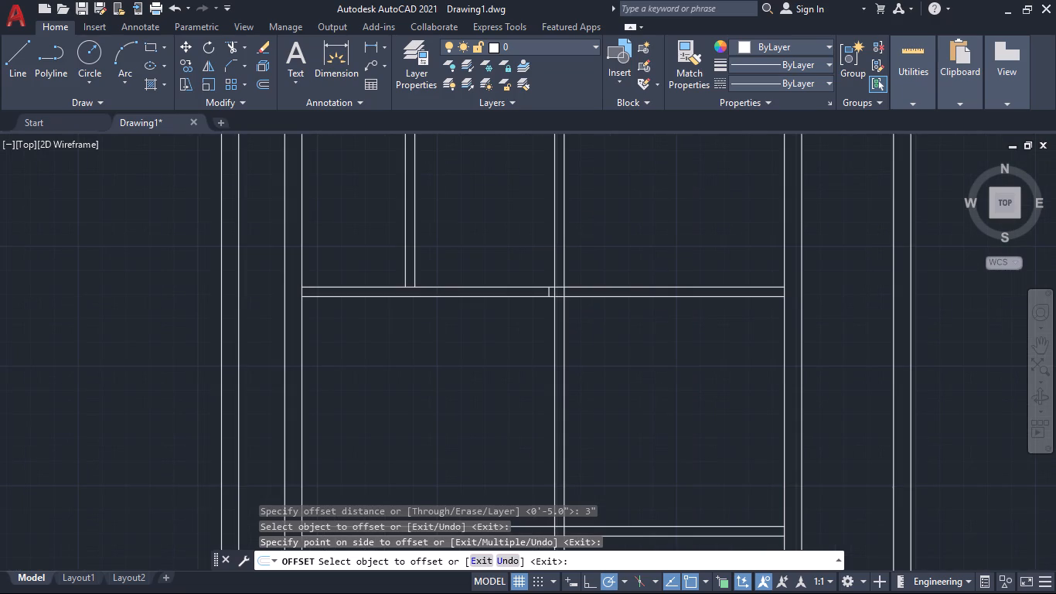
pyautogui.press('Return')
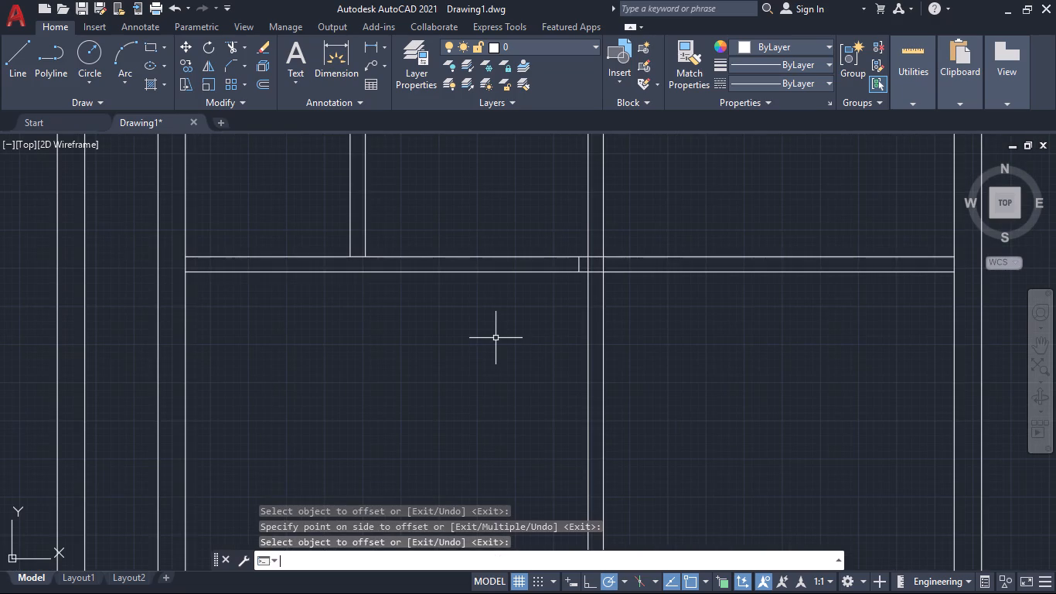
pyautogui.scroll(-2, 494, 340)
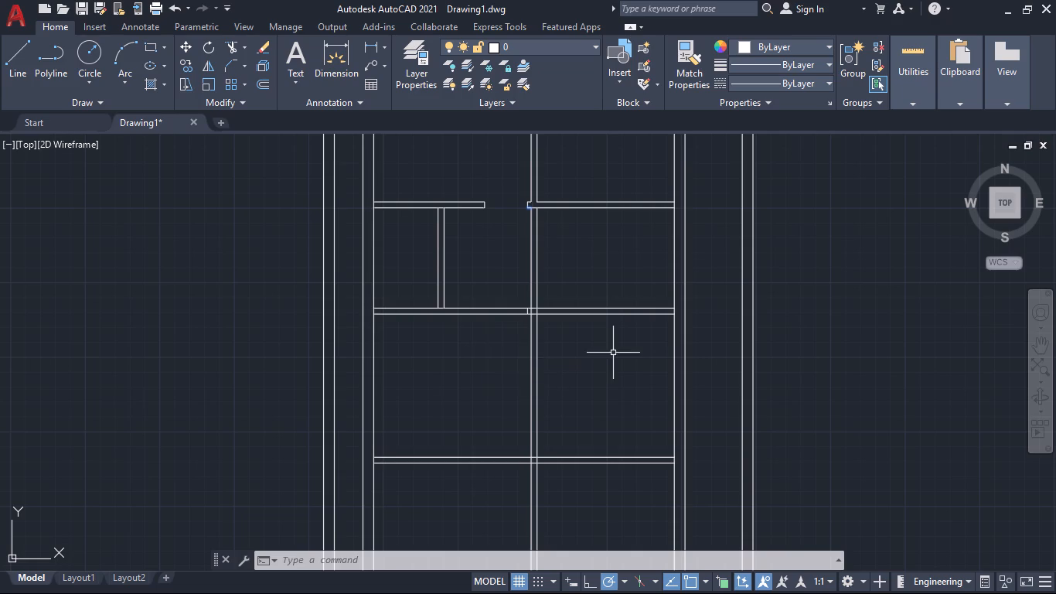
pyautogui.moveTo(614, 353); pyautogui.dragTo(576, 488, button='middle')
pyautogui.moveTo(831, 230); pyautogui.dragTo(821, 415, button='middle')
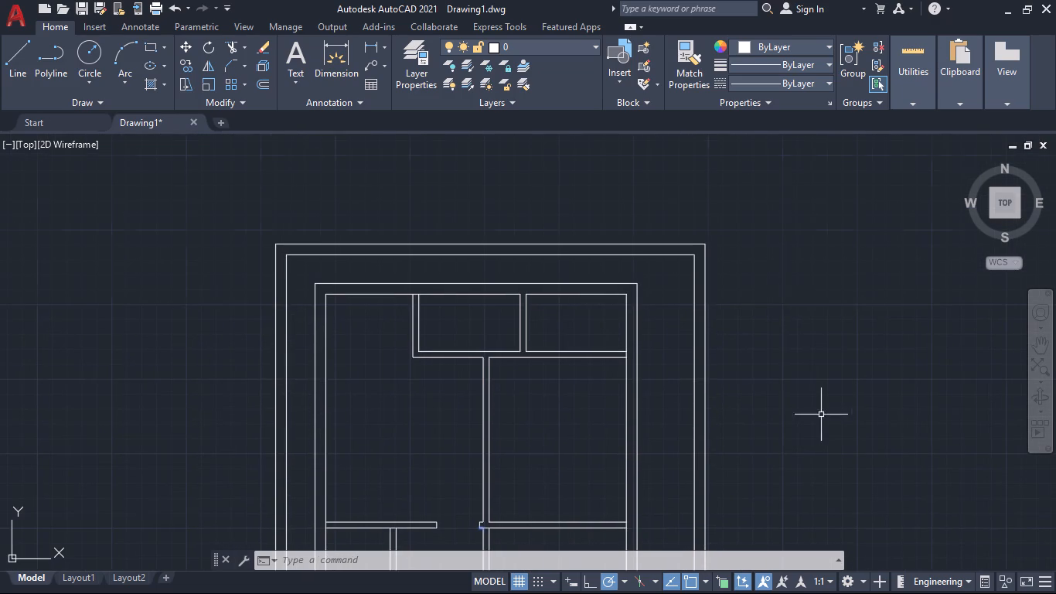
pyautogui.click(905, 68)
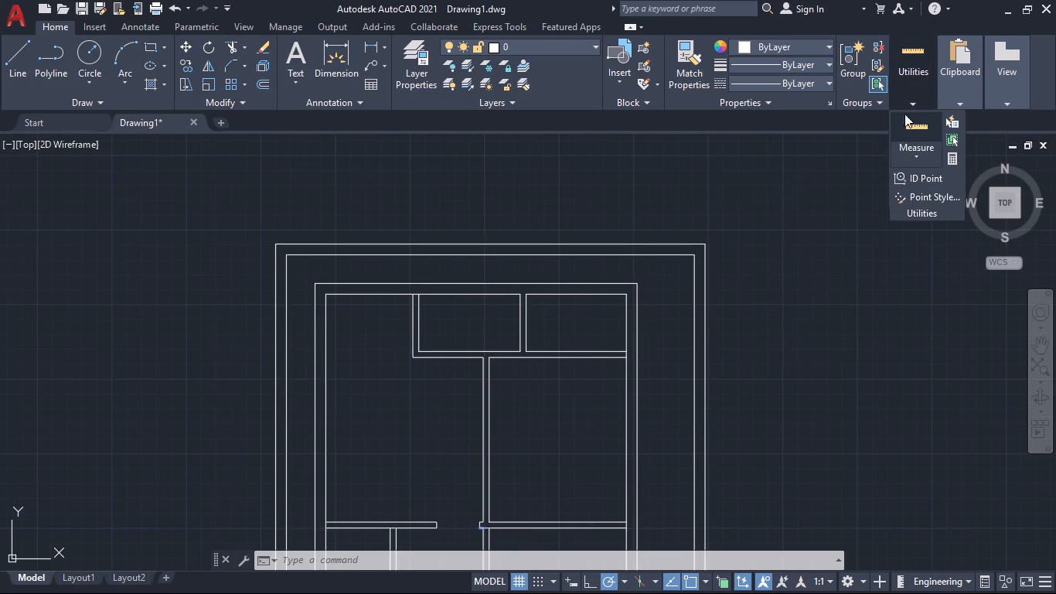
pyautogui.click(911, 123)
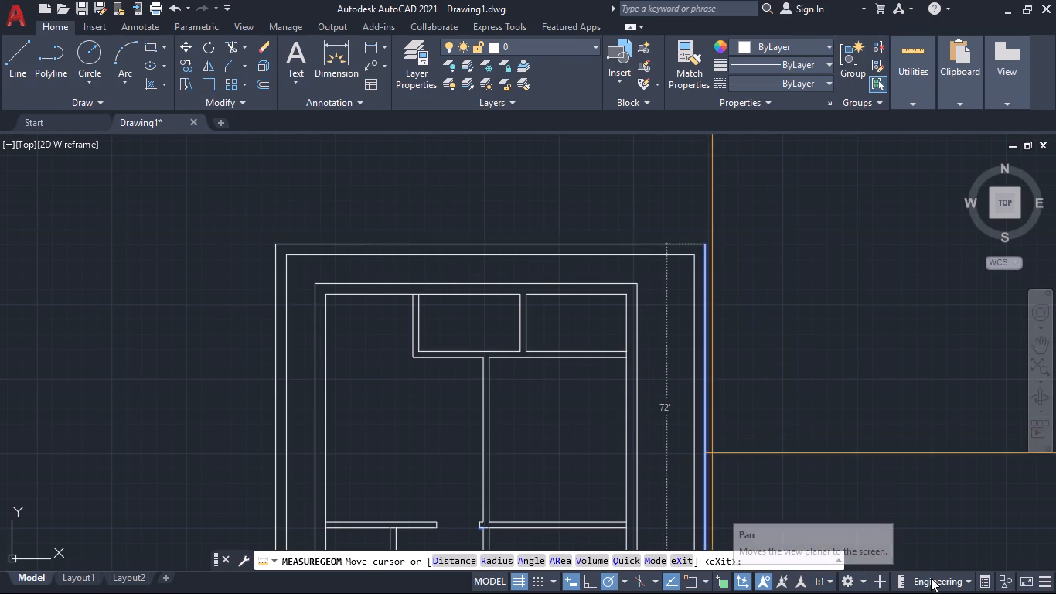
pyautogui.press('Escape')
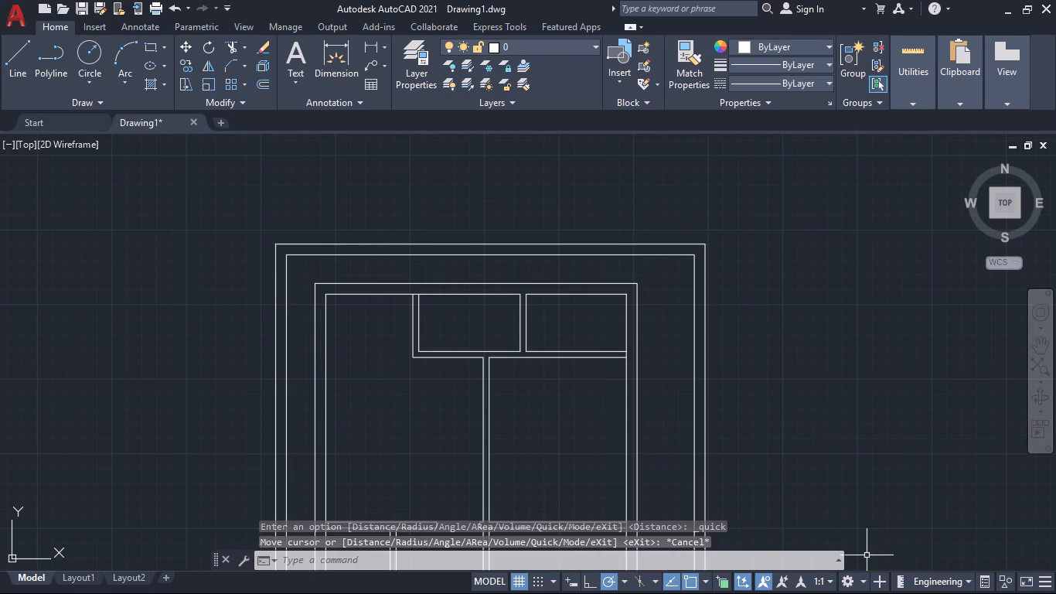
# Trim away both lines of the long vertical partition between the second and third horizontal partitions.
pyautogui.scroll(-3, 805, 340)
pyautogui.moveTo(877, 428); pyautogui.dragTo(693, 410, button='middle')
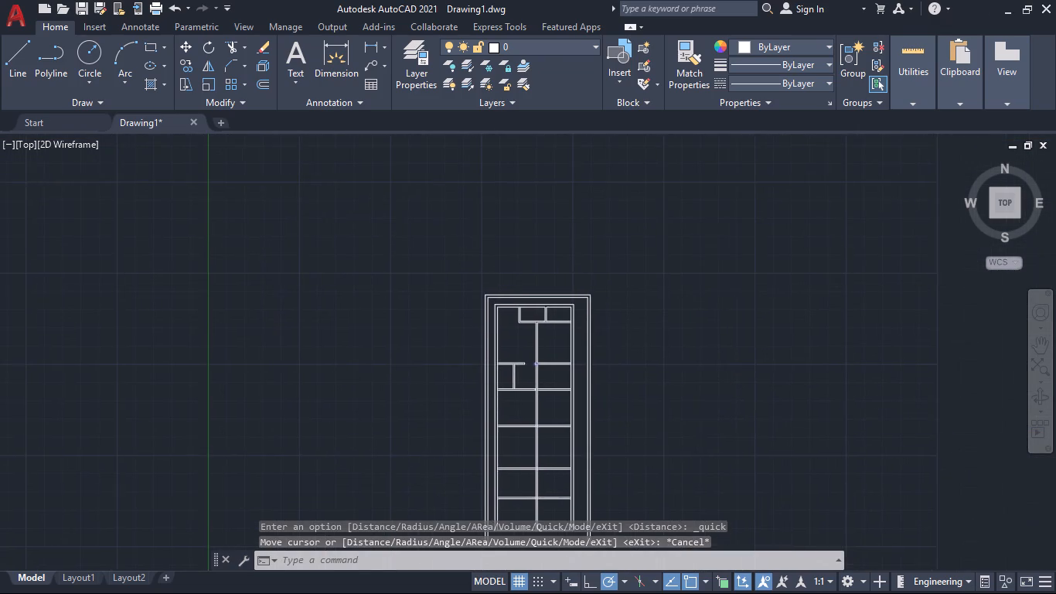
pyautogui.scroll(4, 557, 387)
pyautogui.moveTo(519, 358); pyautogui.dragTo(547, 375, button='middle')
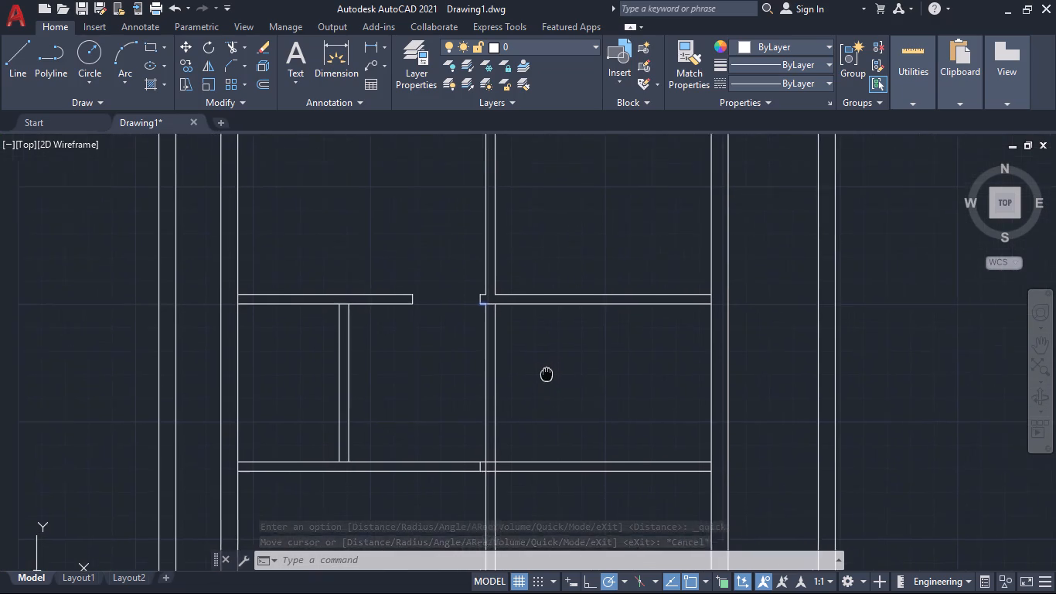
pyautogui.moveTo(547, 375); pyautogui.dragTo(564, 387, button='middle')
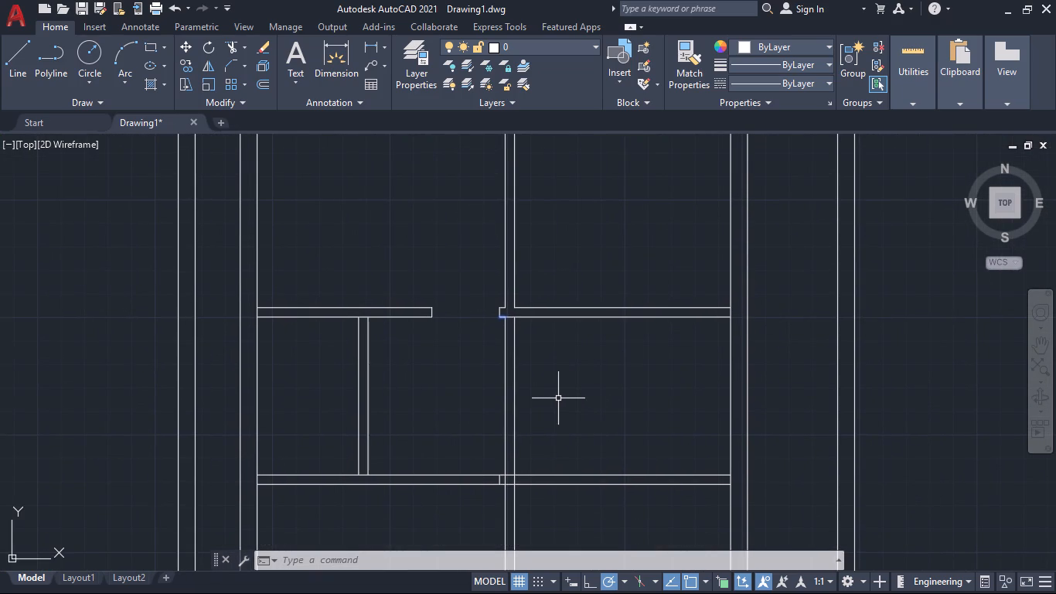
pyautogui.write('tr')
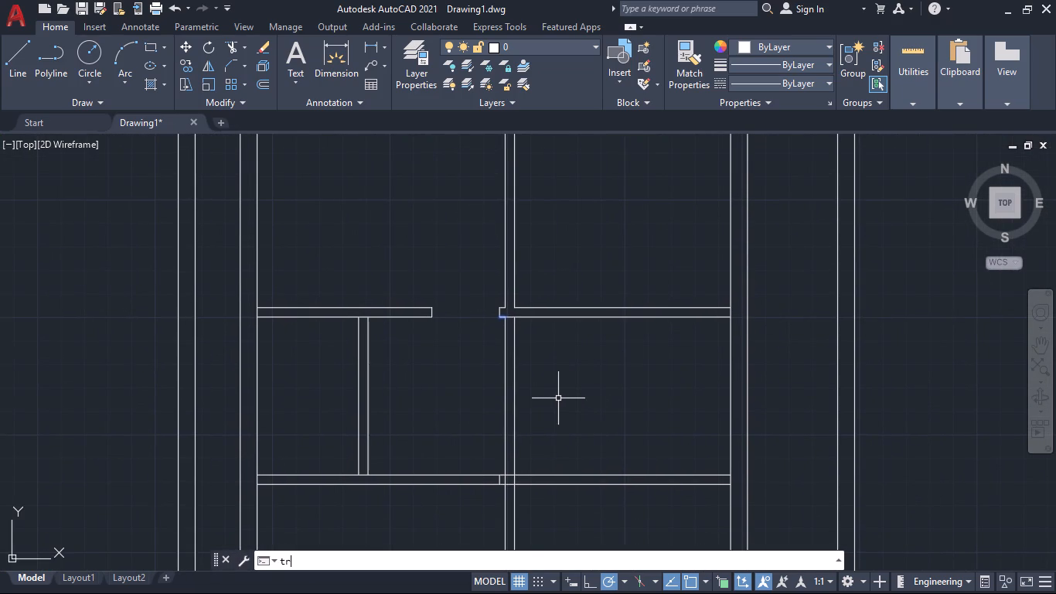
pyautogui.press('Return')
pyautogui.click(558, 398)
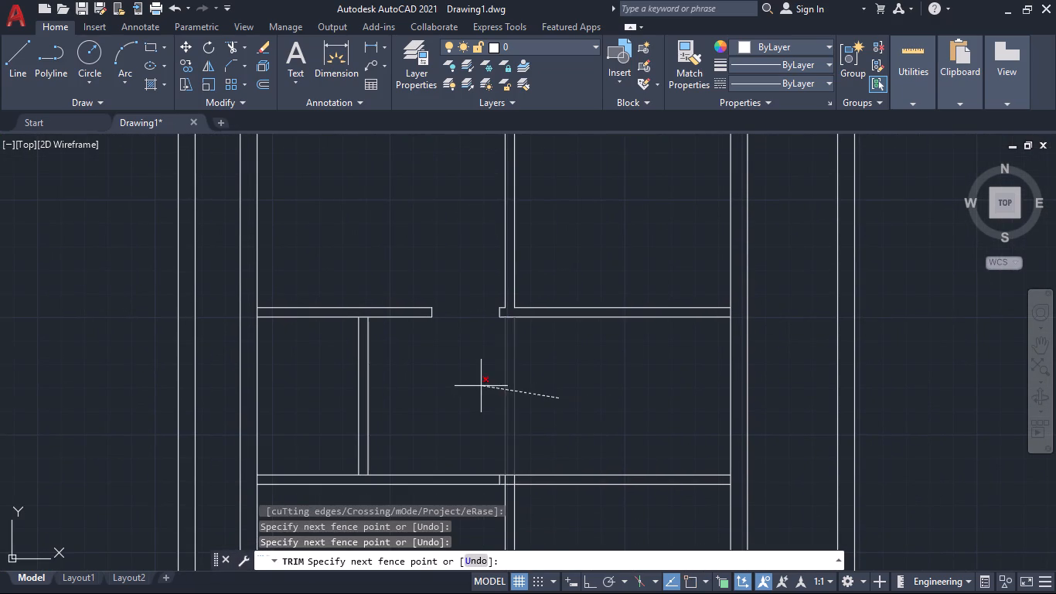
pyautogui.click(476, 385)
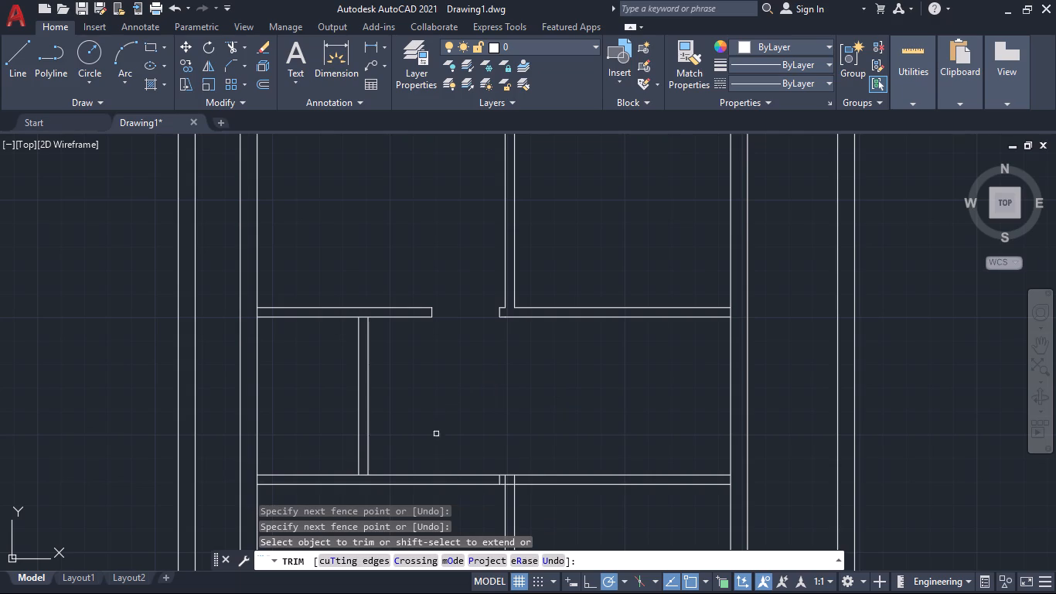
pyautogui.moveTo(391, 449); pyautogui.dragTo(412, 367, button='middle')
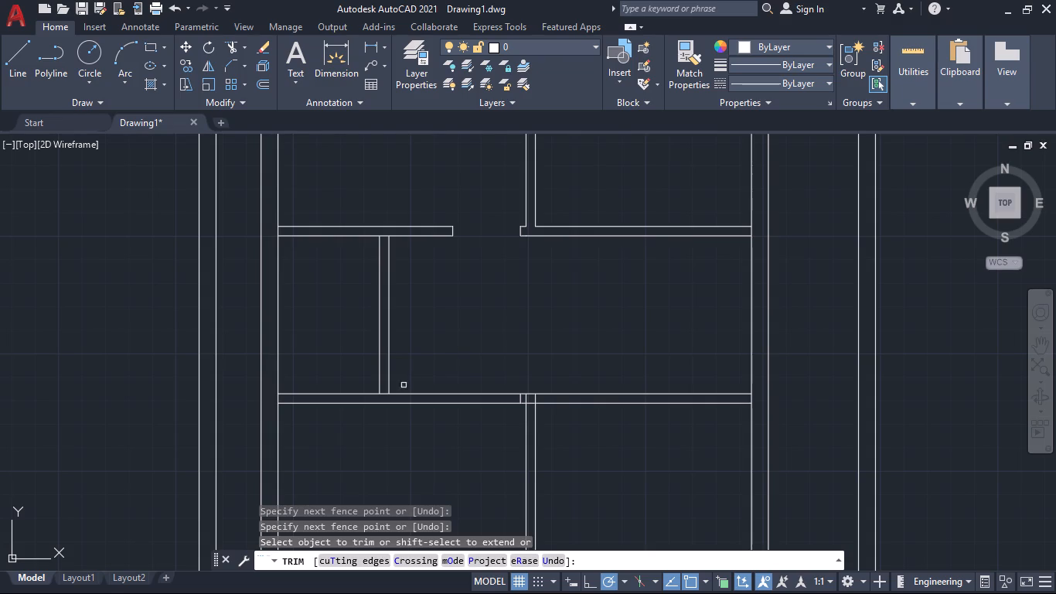
pyautogui.scroll(3, 385, 393)
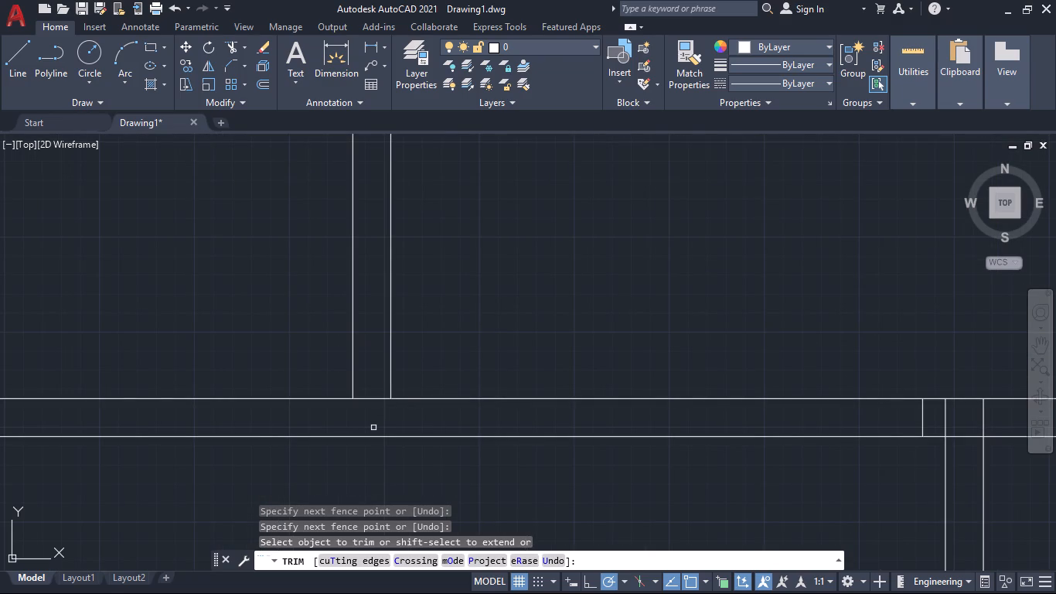
pyautogui.scroll(-3, 482, 366)
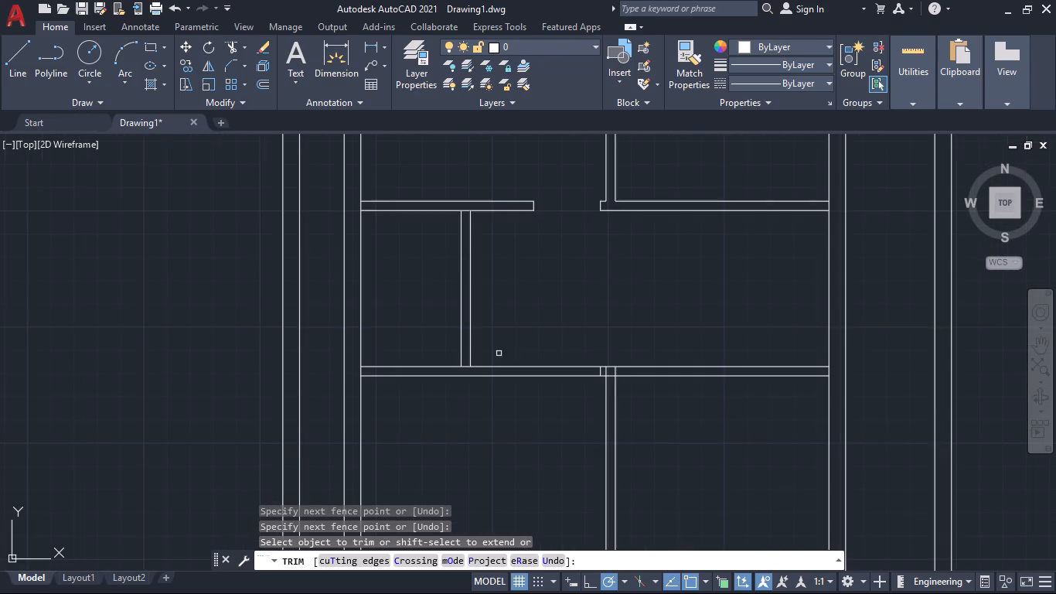
pyautogui.moveTo(520, 335); pyautogui.dragTo(476, 389, button='middle')
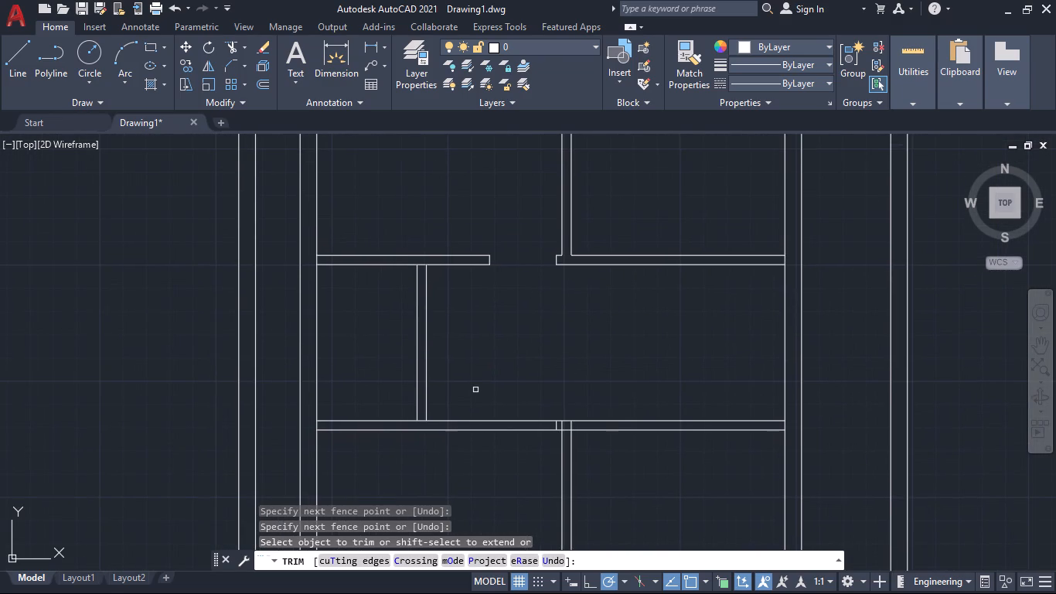
pyautogui.press('Escape')
# Break the third horizontal partition's upper line at the two points where the short vertical partition's lines meet it.
pyautogui.write('bre')
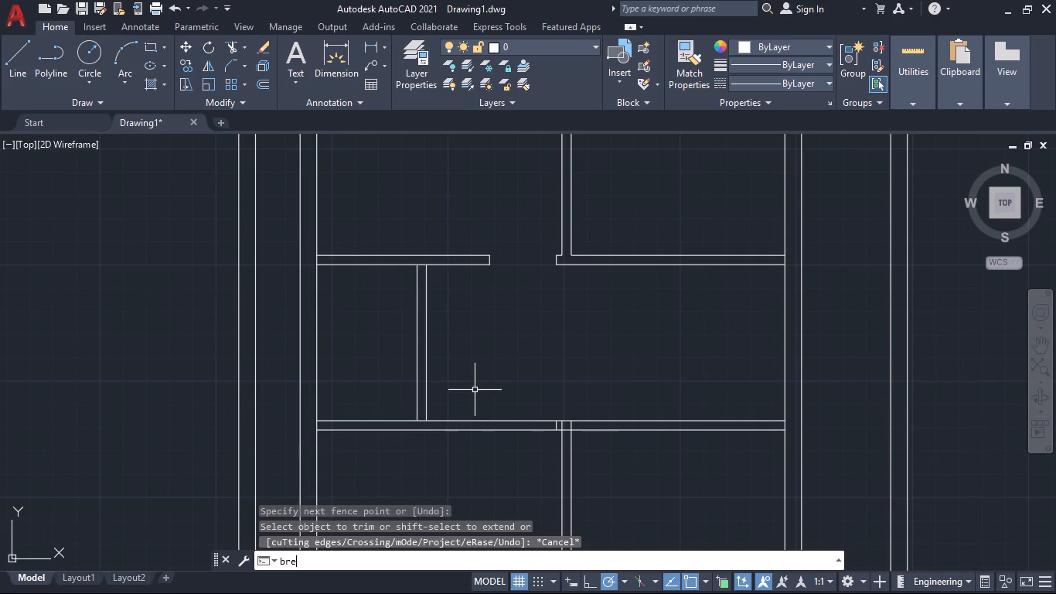
pyautogui.press('Down')
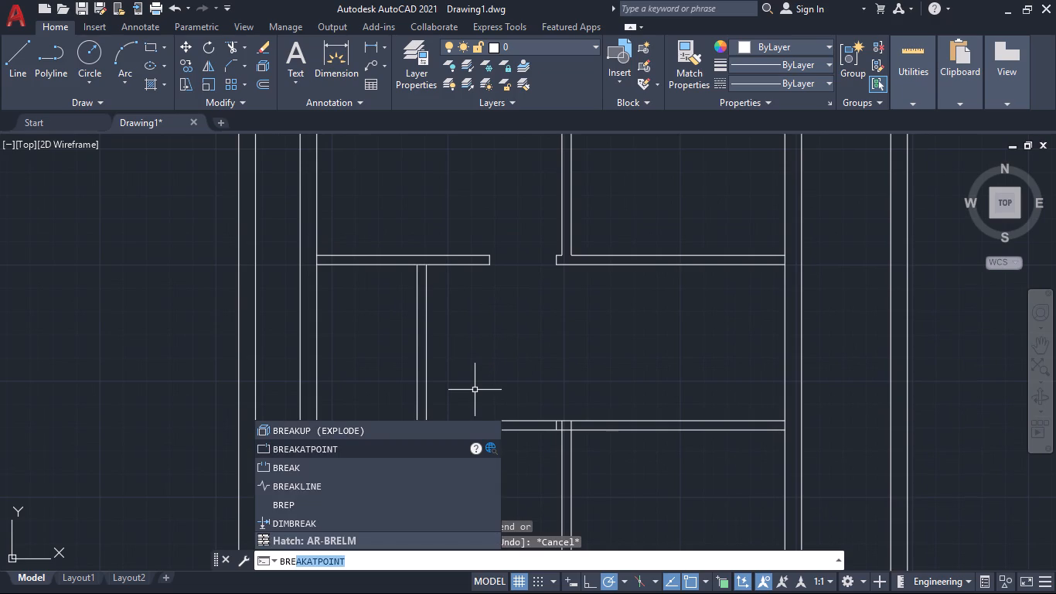
pyautogui.press('Return')
pyautogui.scroll(4, 376, 456)
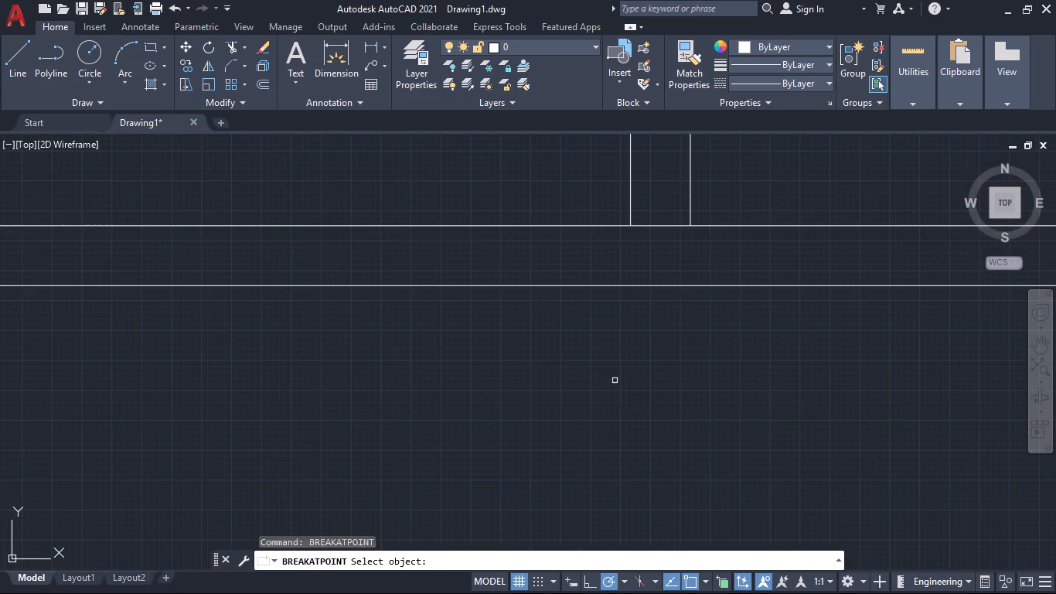
pyautogui.moveTo(628, 386); pyautogui.dragTo(414, 547, button='middle')
pyautogui.click(448, 387)
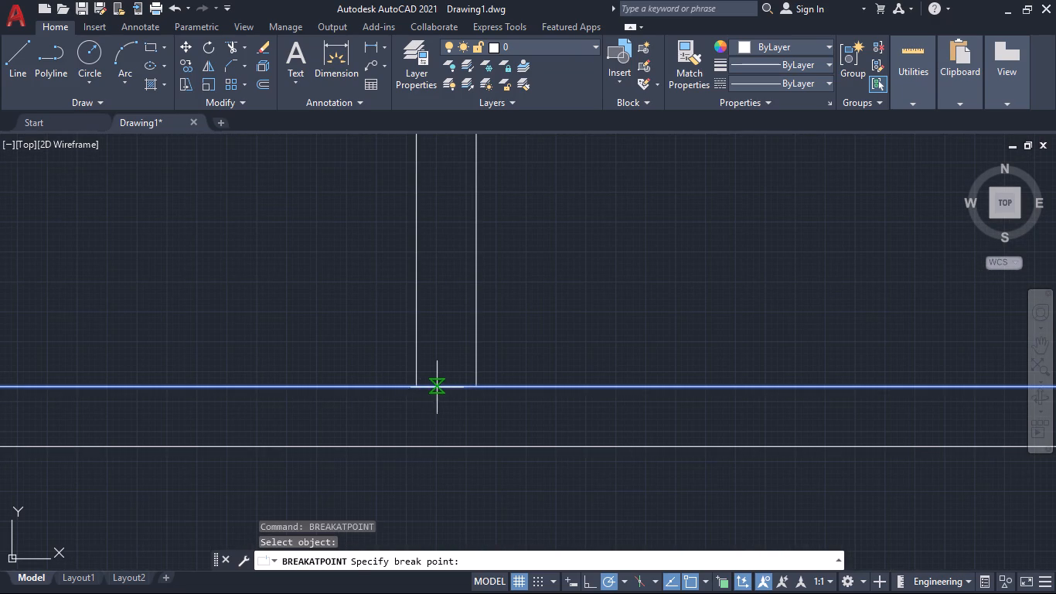
pyautogui.click(418, 384)
pyautogui.press('Return')
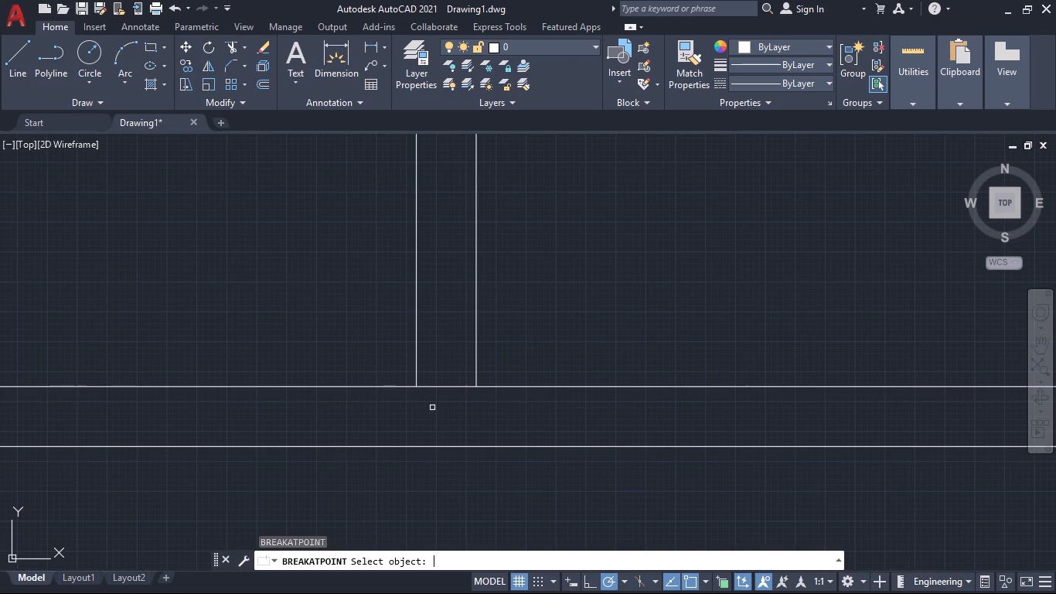
pyautogui.click(464, 387)
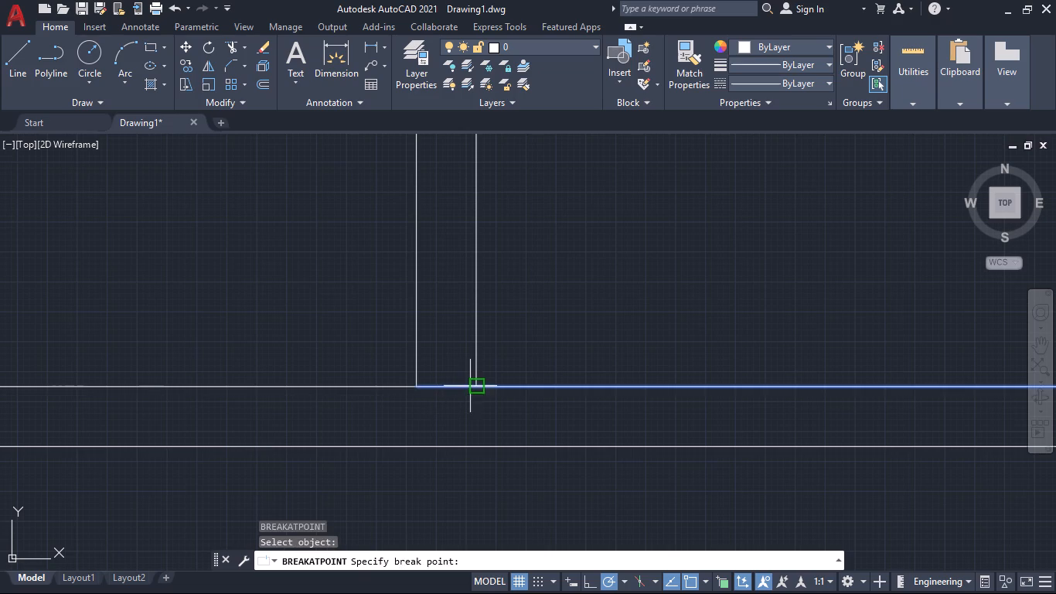
pyautogui.click(476, 386)
# Offset the broken-out segment at the short partition's lower end 3" upward into the partition, as a door jamb.
pyautogui.scroll(-2, 530, 381)
pyautogui.moveTo(567, 334); pyautogui.dragTo(512, 419, button='middle')
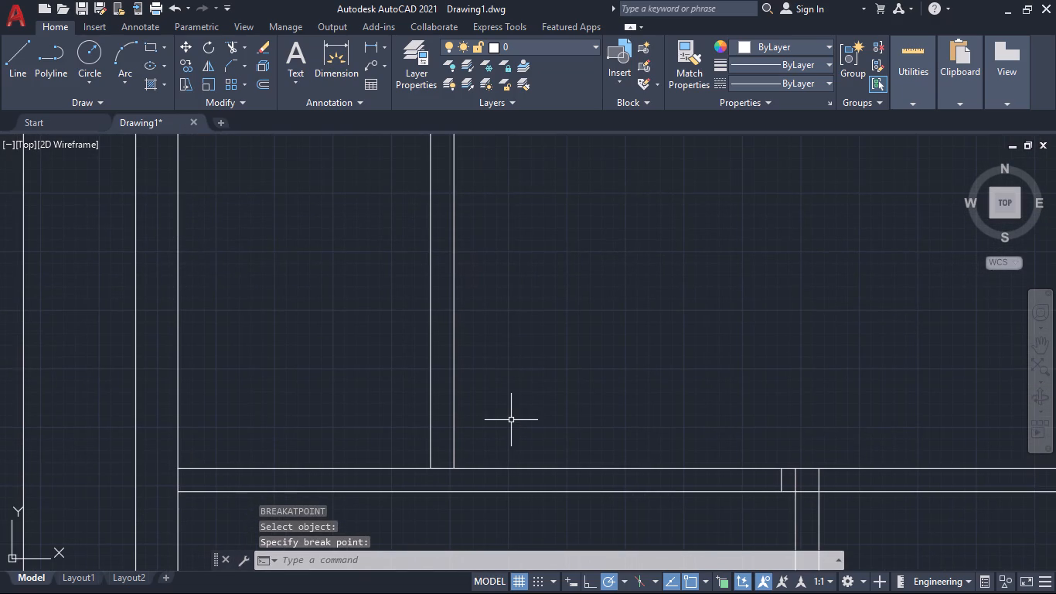
pyautogui.scroll(-2, 519, 430)
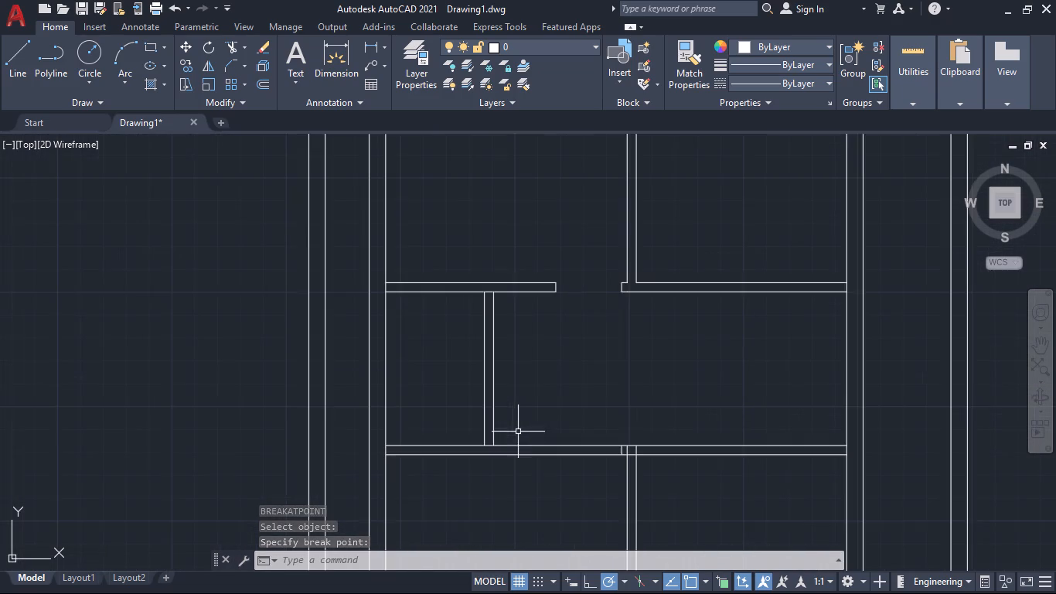
pyautogui.moveTo(583, 380); pyautogui.dragTo(467, 375, button='middle')
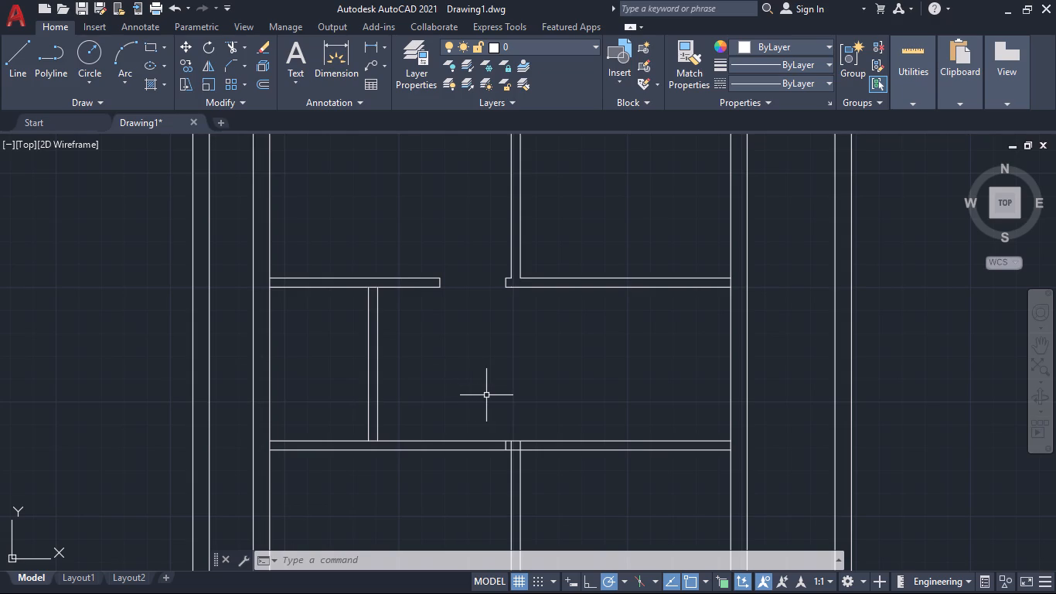
pyautogui.press('o')
pyautogui.press('Return')
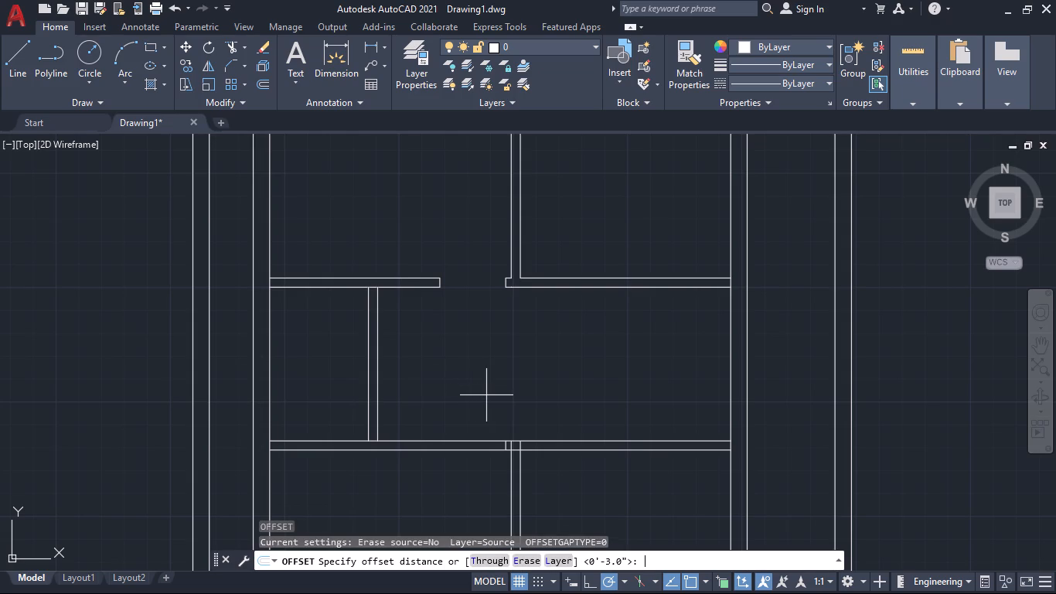
pyautogui.press('3')
pyautogui.hotkey('shift', '"')
pyautogui.press('Return')
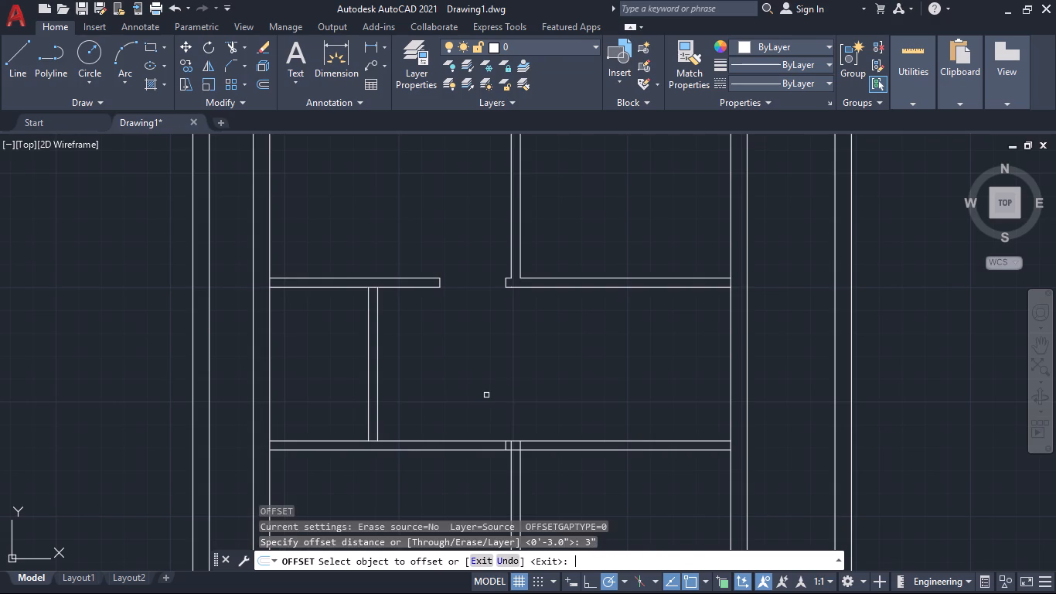
pyautogui.scroll(2, 406, 435)
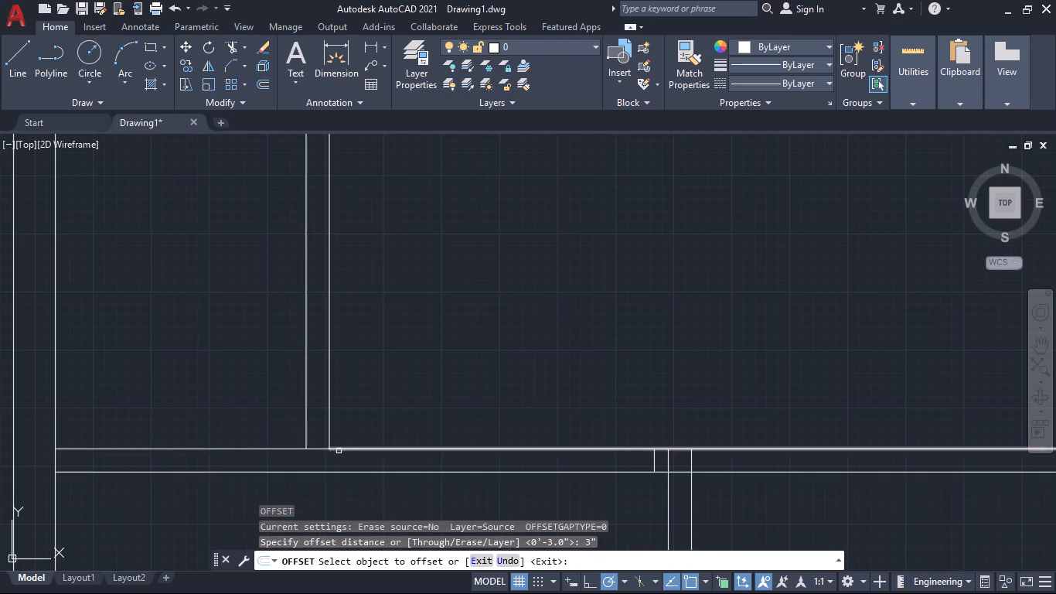
pyautogui.click(318, 447)
pyautogui.click(321, 404)
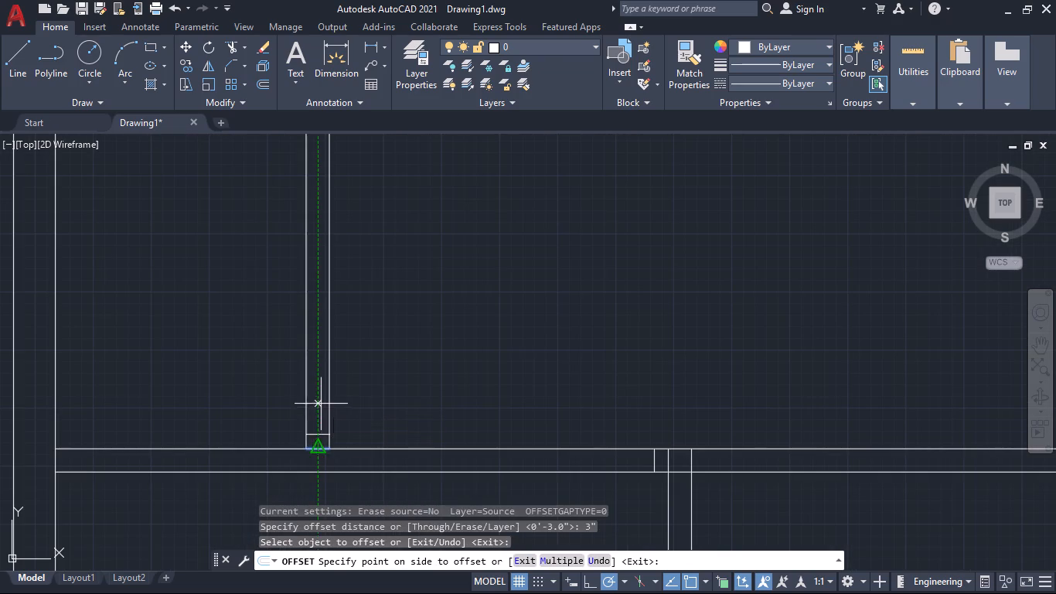
pyautogui.scroll(-1, 560, 397)
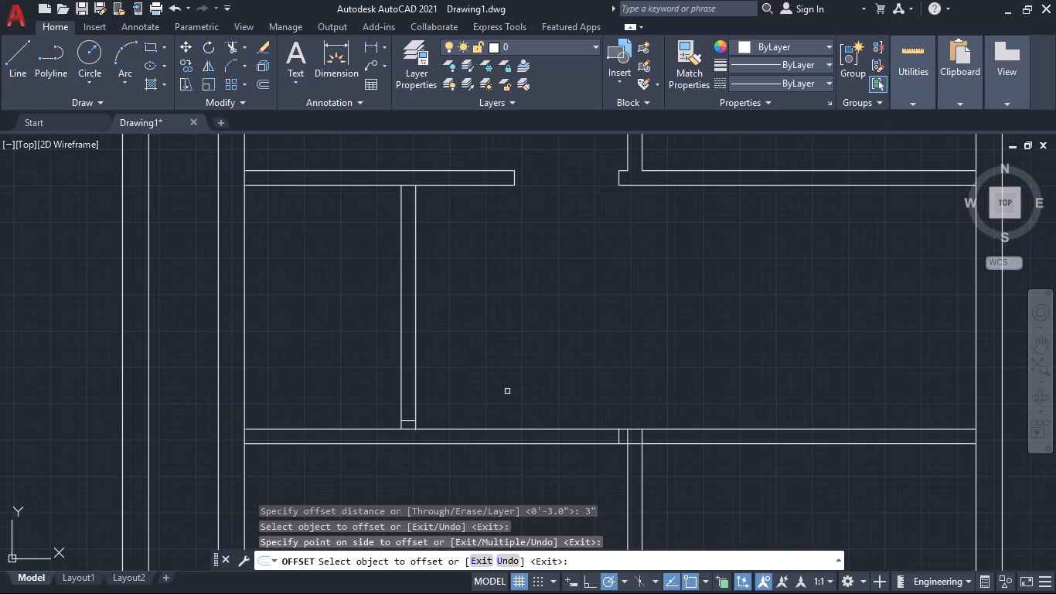
pyautogui.press('space')
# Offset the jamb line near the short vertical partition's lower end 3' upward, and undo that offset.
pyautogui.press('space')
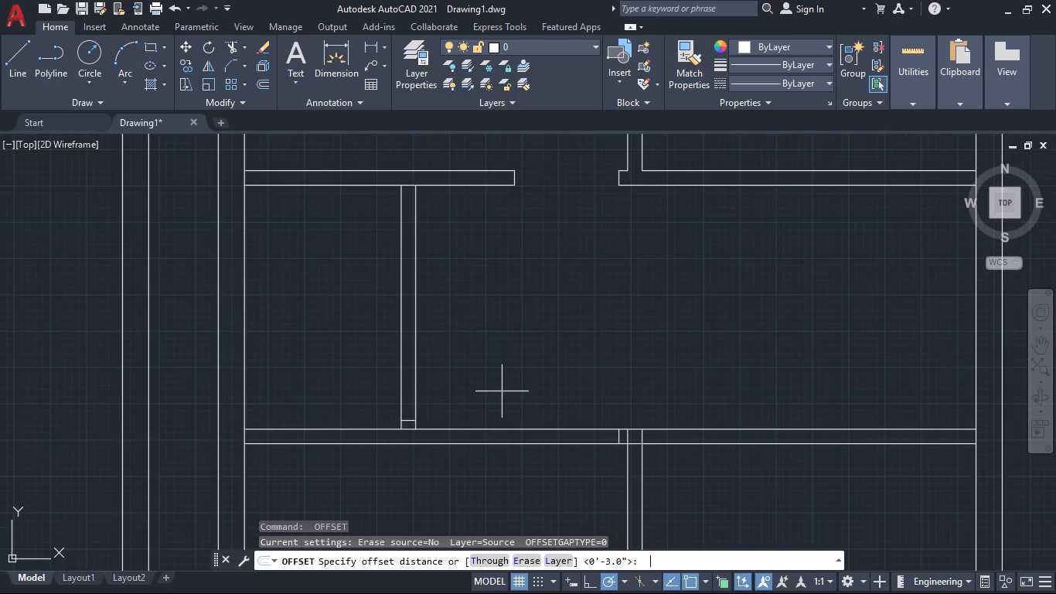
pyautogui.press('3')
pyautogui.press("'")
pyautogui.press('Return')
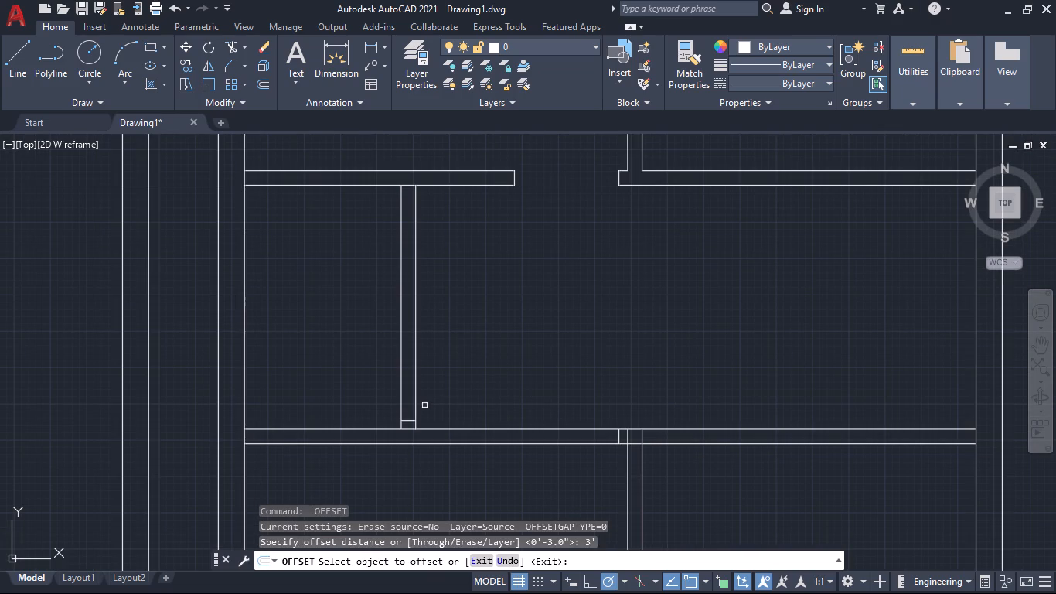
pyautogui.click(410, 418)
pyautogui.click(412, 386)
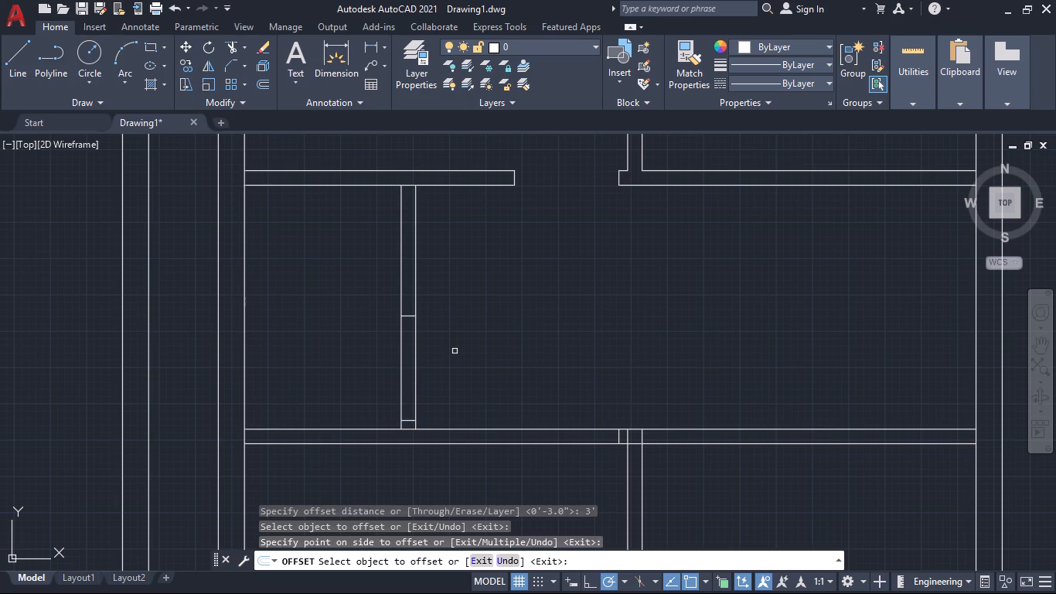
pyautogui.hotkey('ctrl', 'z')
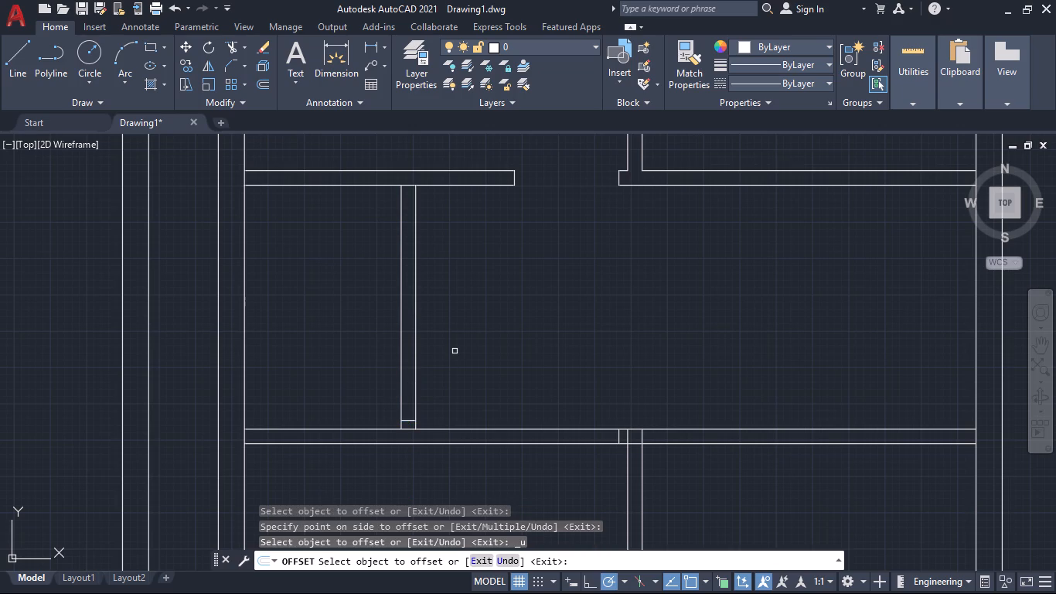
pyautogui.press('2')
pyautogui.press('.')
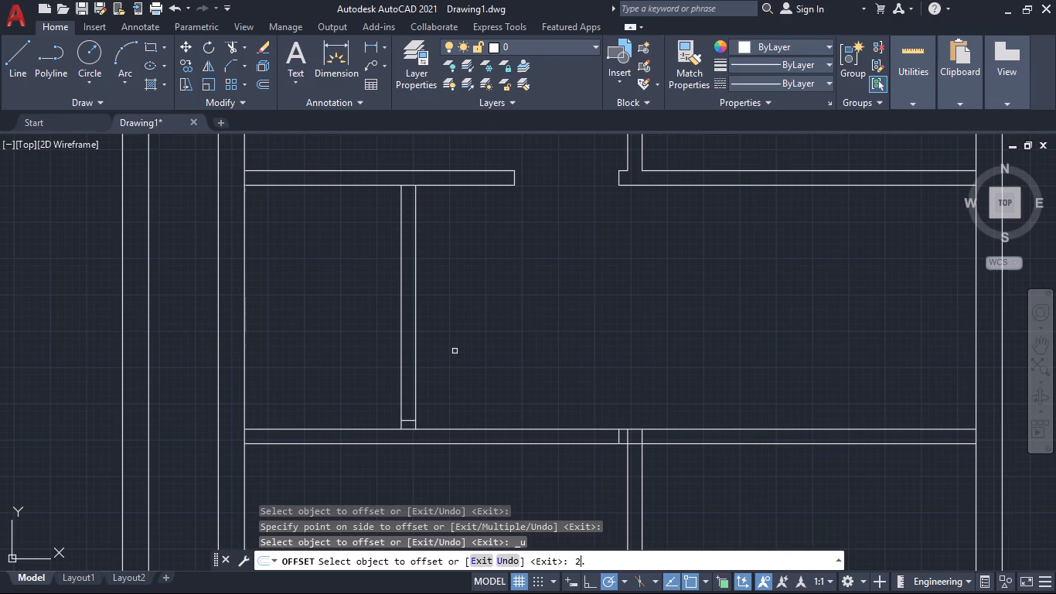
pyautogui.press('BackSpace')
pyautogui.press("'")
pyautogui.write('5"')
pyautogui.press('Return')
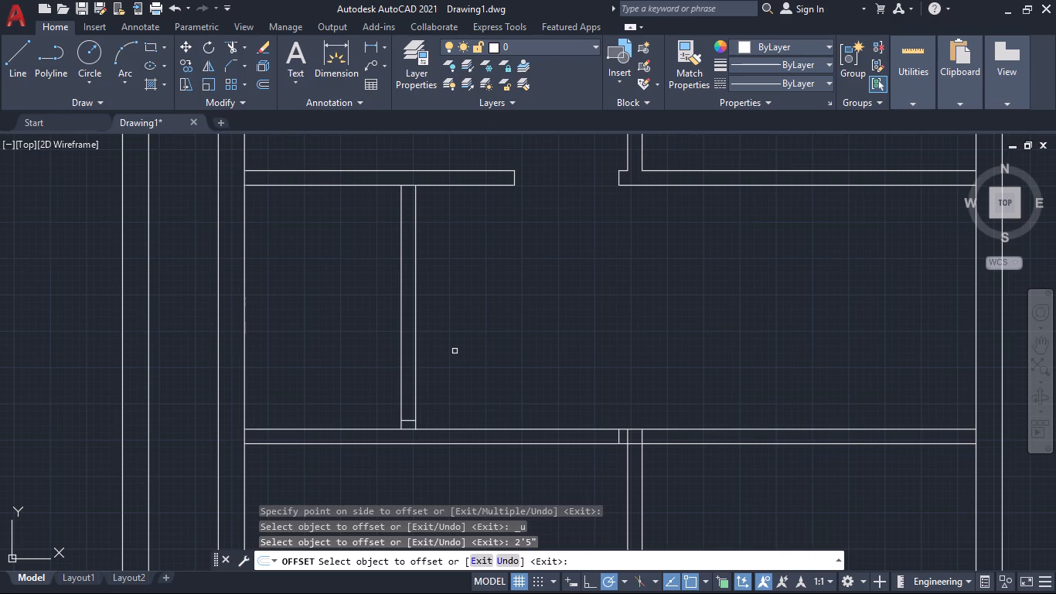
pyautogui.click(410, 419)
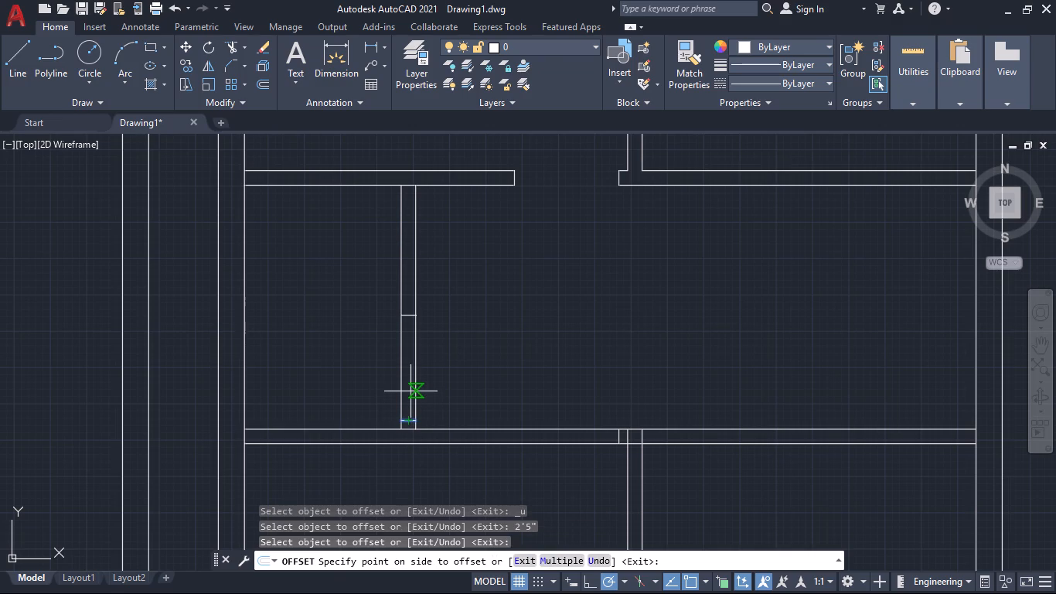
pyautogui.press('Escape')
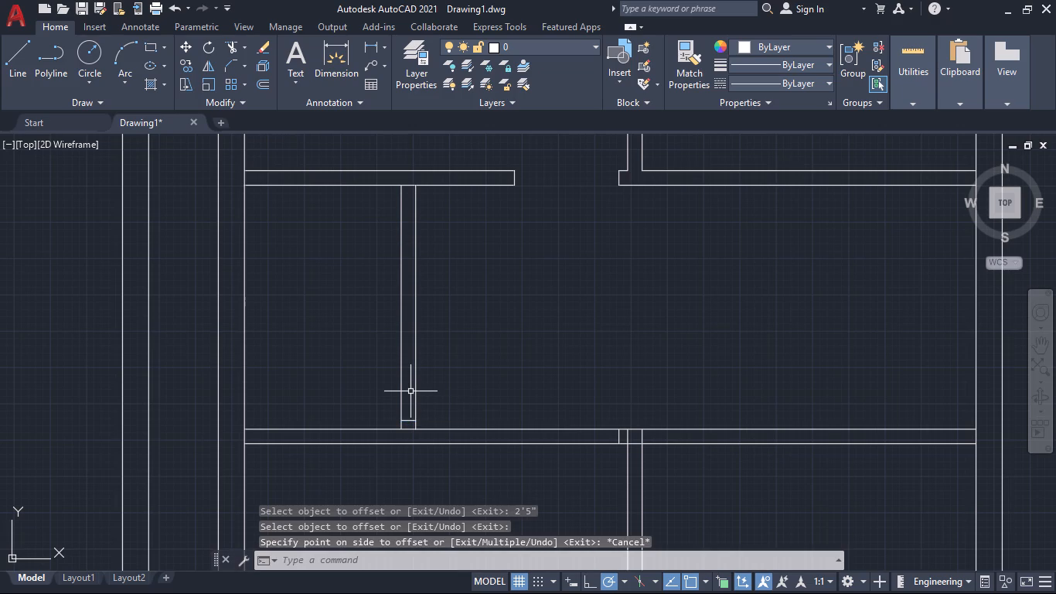
# Offset the jamb line near the short vertical partition's lower end 2'5" upward to mark the door width.
pyautogui.press('o')
pyautogui.press('Return')
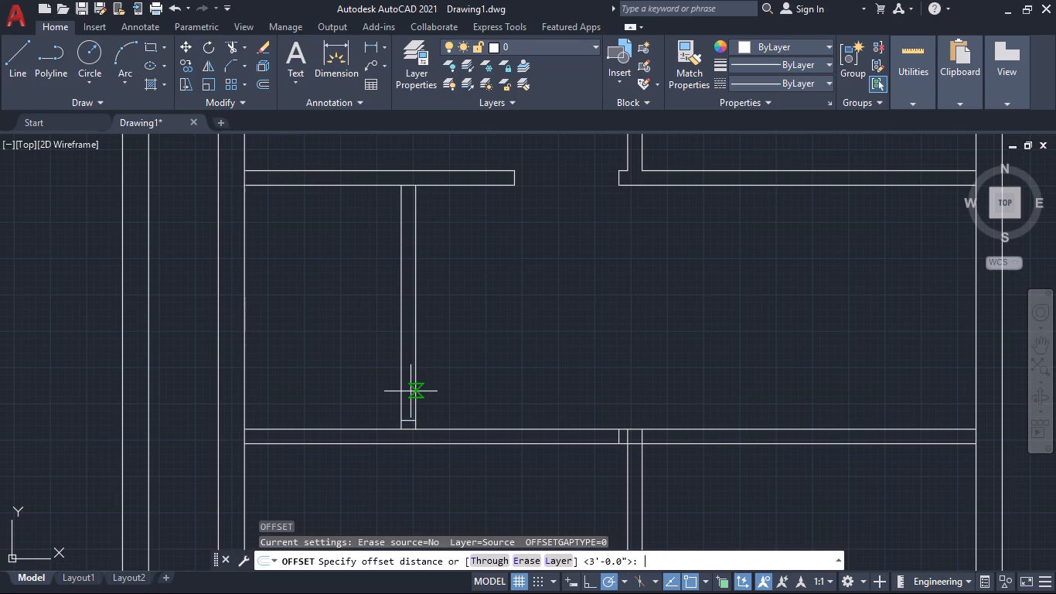
pyautogui.press('2')
pyautogui.press("'")
pyautogui.write('5"')
pyautogui.press('Return')
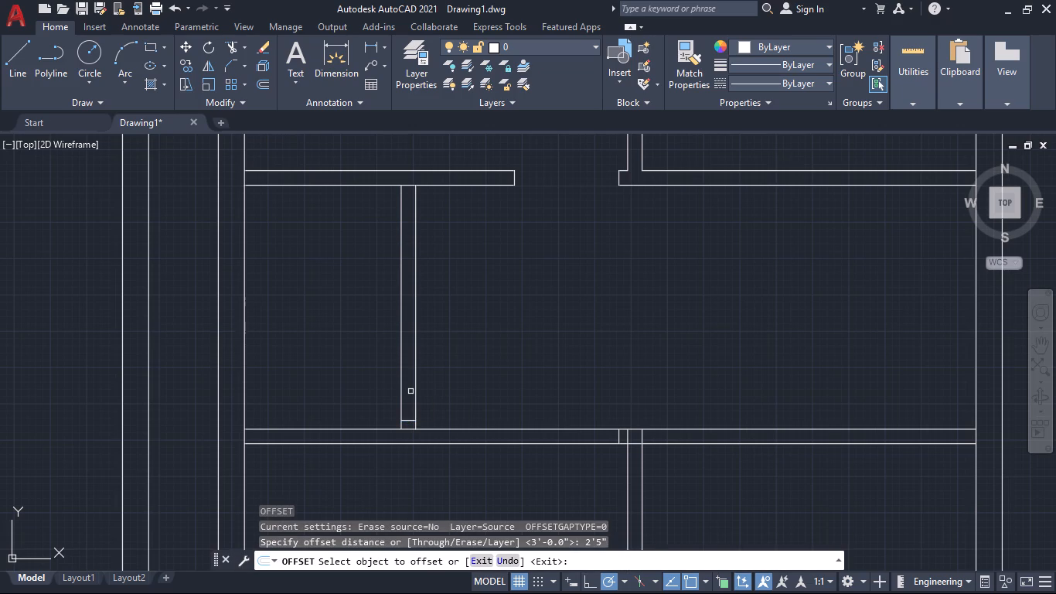
pyautogui.click(411, 419)
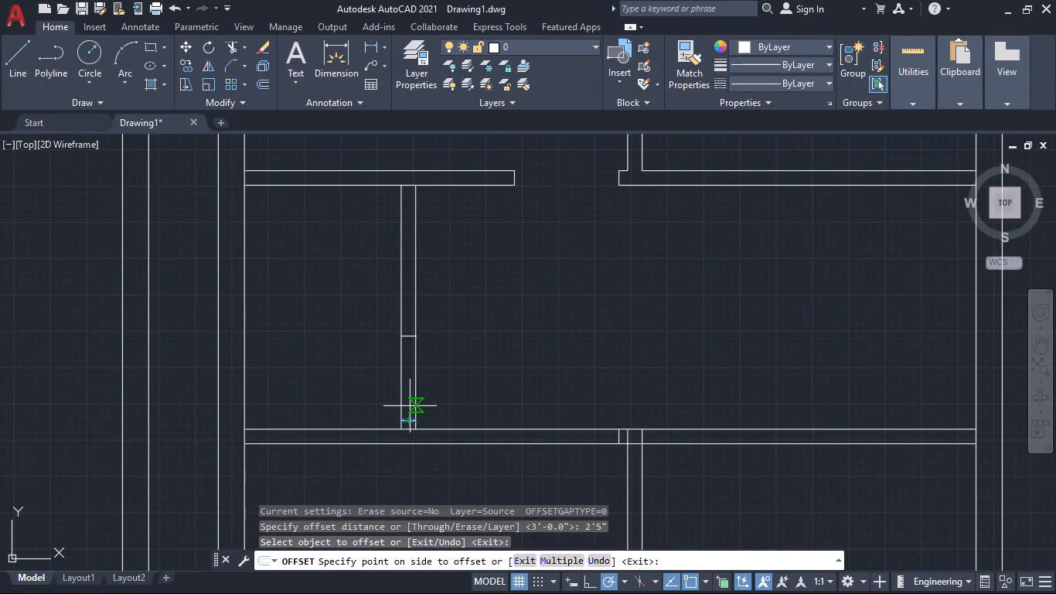
pyautogui.click(410, 405)
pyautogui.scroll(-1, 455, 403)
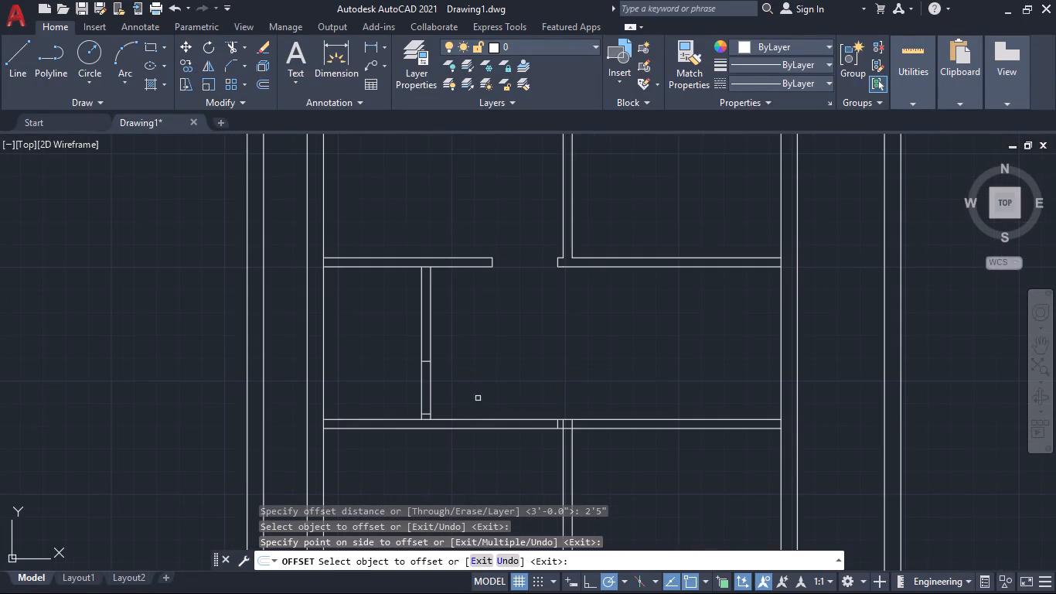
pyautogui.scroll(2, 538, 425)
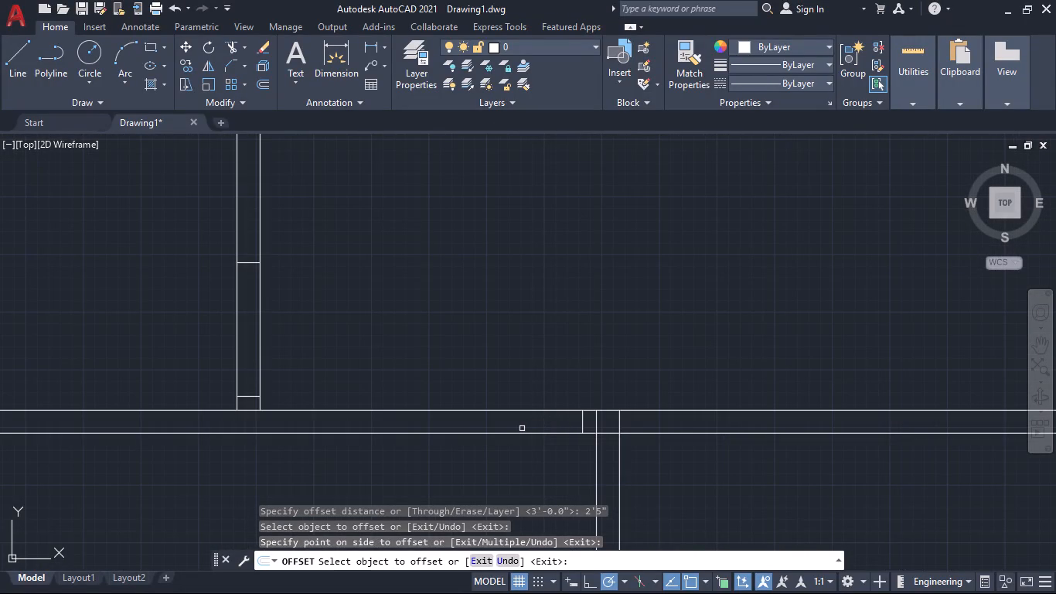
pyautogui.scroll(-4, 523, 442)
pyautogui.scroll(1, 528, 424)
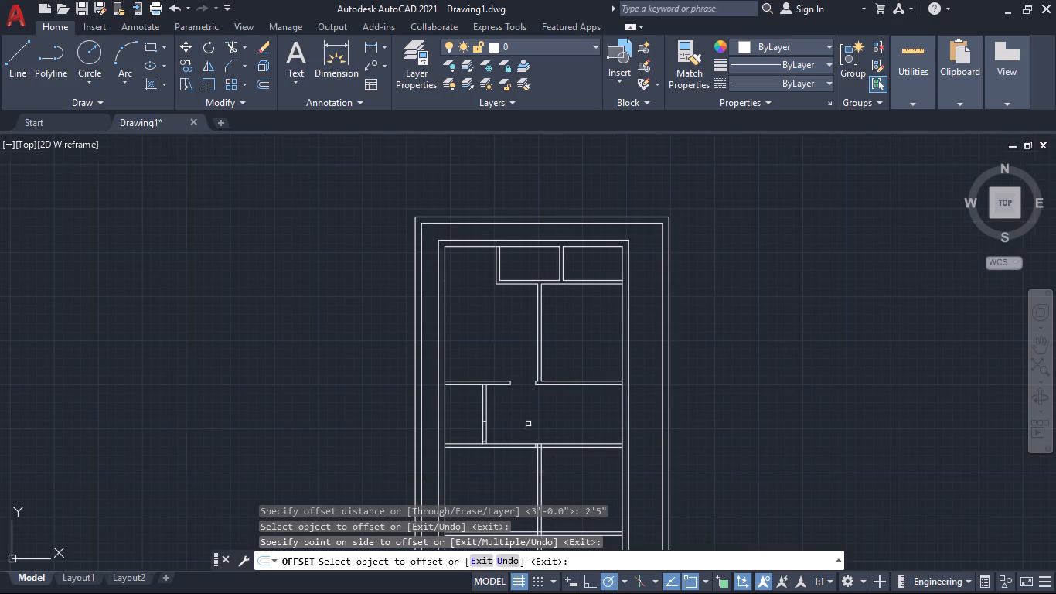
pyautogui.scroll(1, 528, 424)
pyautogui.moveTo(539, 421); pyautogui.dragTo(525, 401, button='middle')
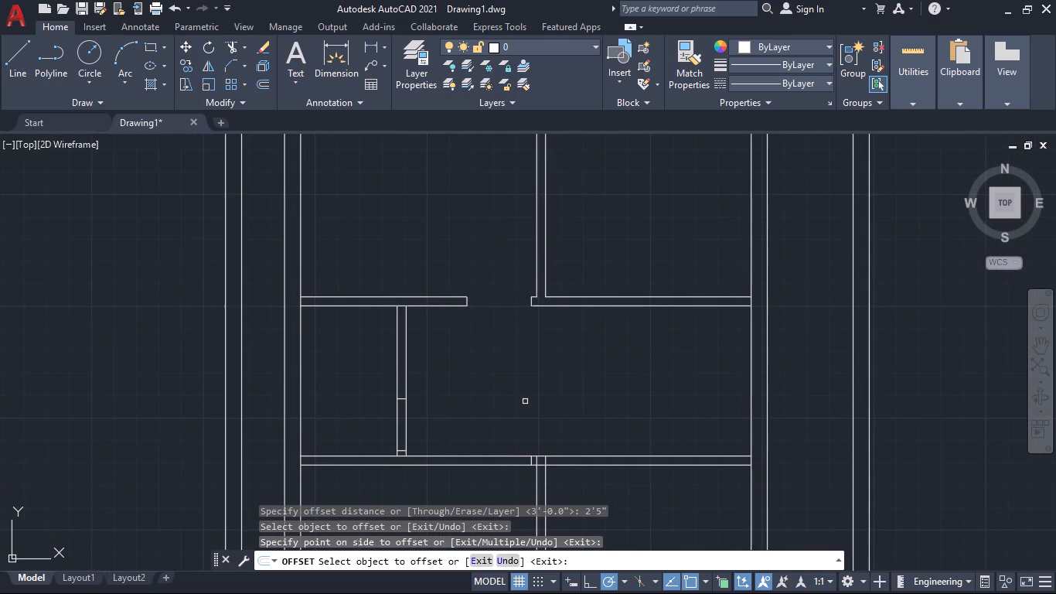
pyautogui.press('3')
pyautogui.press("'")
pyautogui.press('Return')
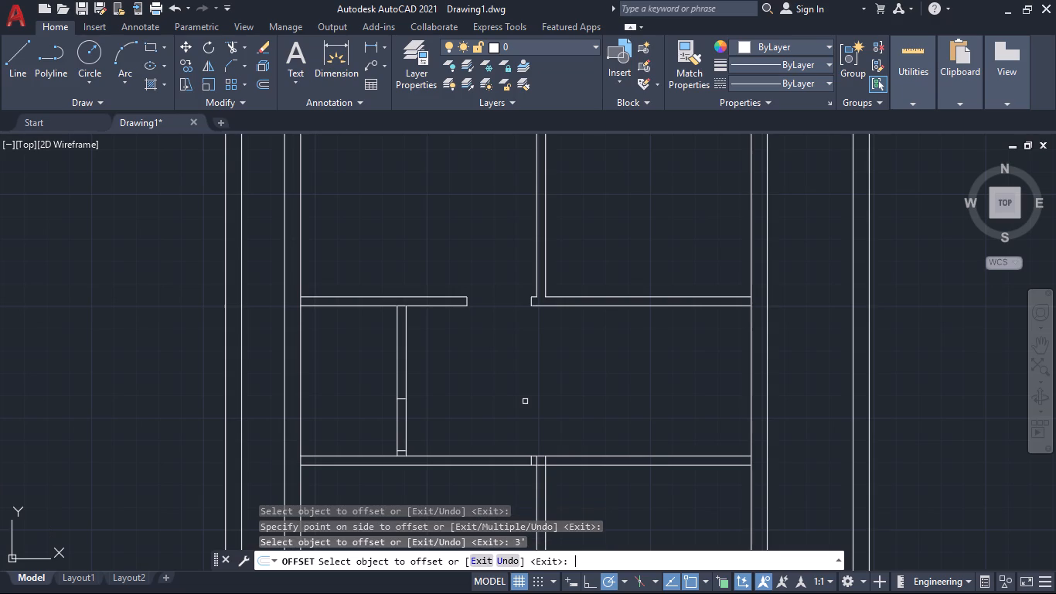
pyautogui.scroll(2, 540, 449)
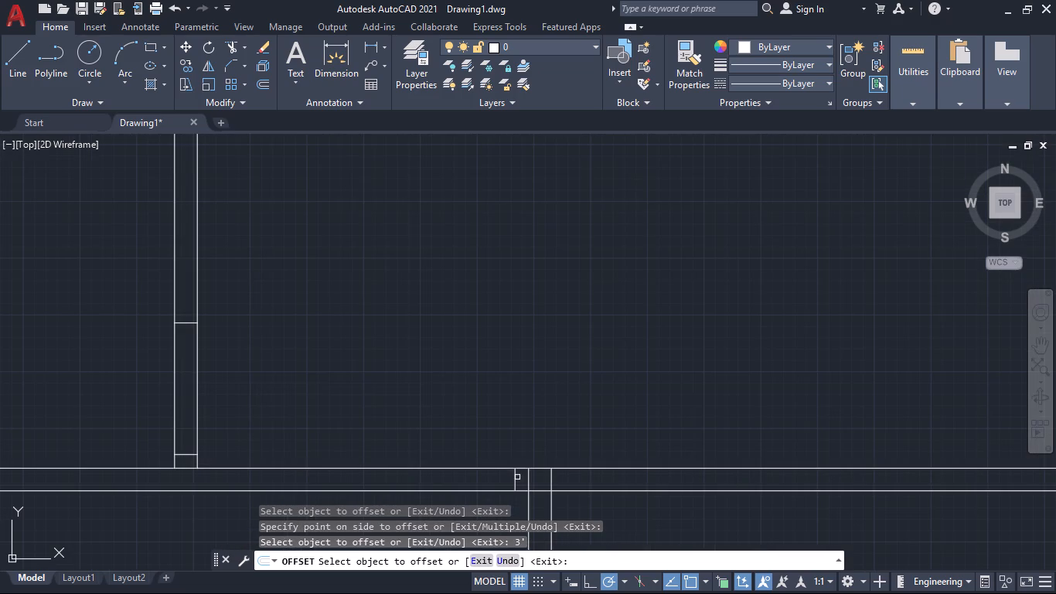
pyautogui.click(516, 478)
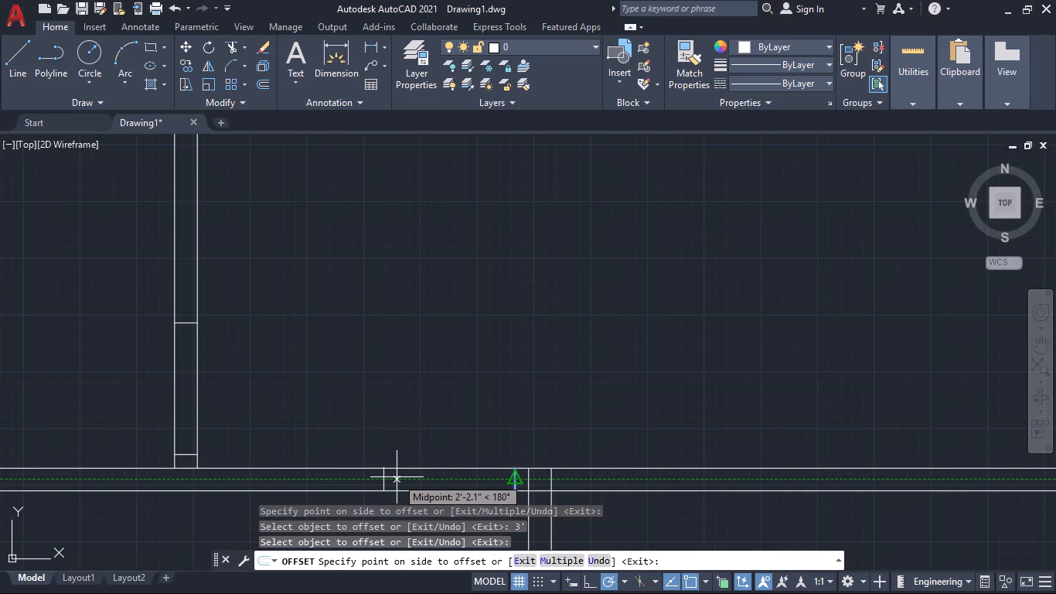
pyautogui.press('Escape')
# Offset the jamb line in the third horizontal partition 3' to the left to mark the other side of the door.
pyautogui.press('space')
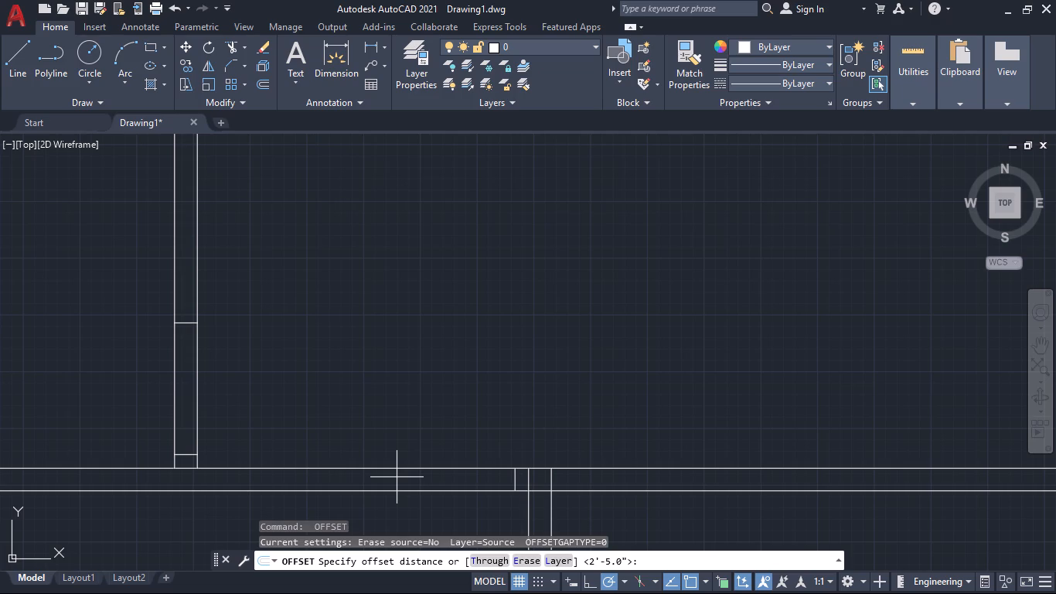
pyautogui.write("3'")
pyautogui.press('Return')
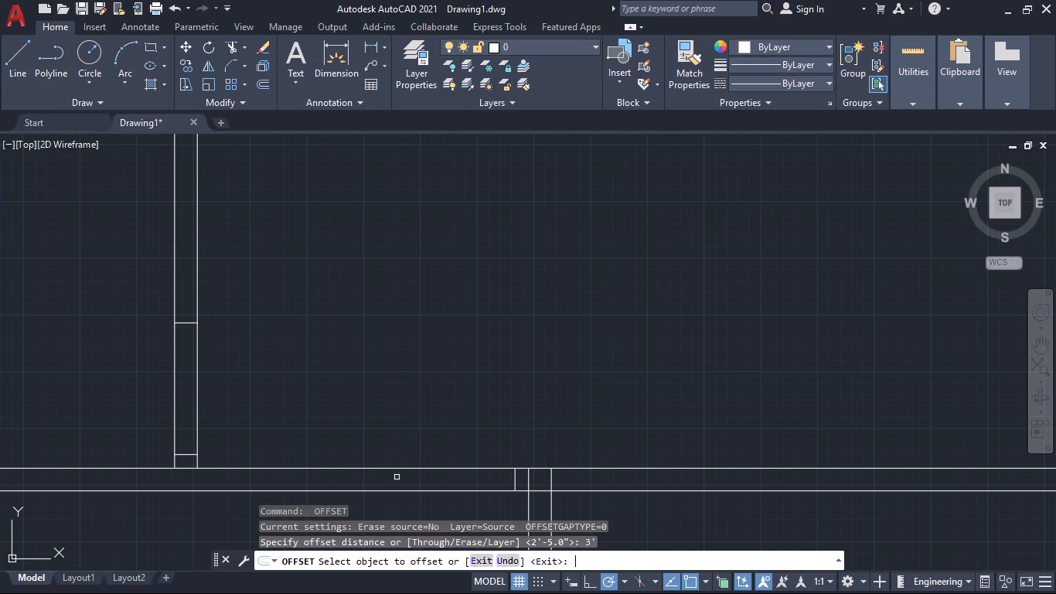
pyautogui.click(514, 480)
pyautogui.click(440, 486)
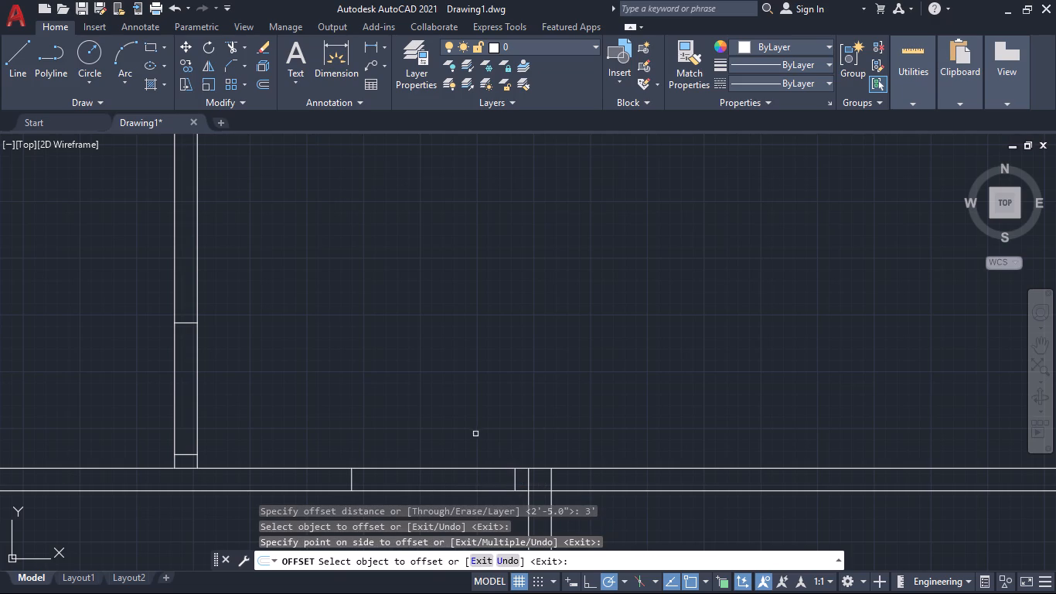
# Extend both inner lines across the partitions at the upper middle room's lower-left corner, and trim the vertical extension below the horizontal line.
pyautogui.scroll(-2, 529, 426)
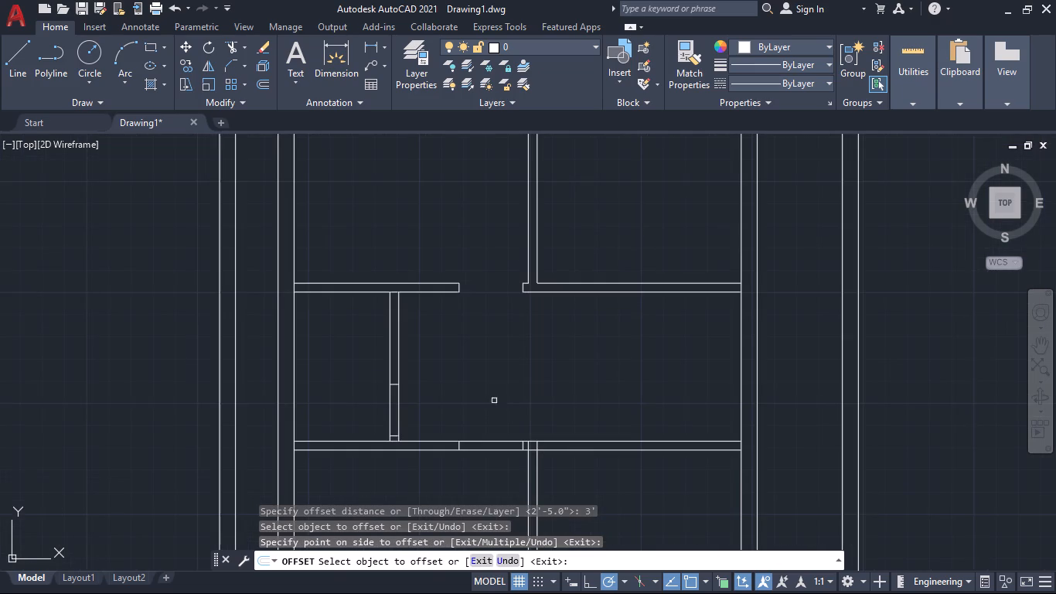
pyautogui.moveTo(489, 386); pyautogui.dragTo(465, 527, button='middle')
pyautogui.moveTo(427, 323); pyautogui.dragTo(437, 524, button='middle')
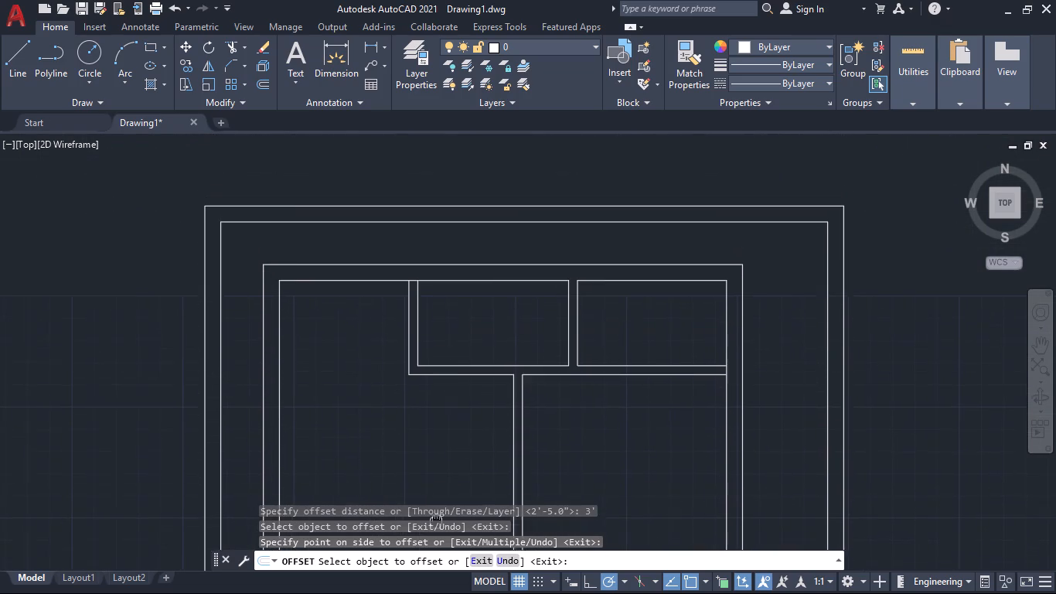
pyautogui.moveTo(437, 524); pyautogui.dragTo(438, 526, button='middle')
pyautogui.moveTo(445, 414); pyautogui.dragTo(461, 514, button='middle')
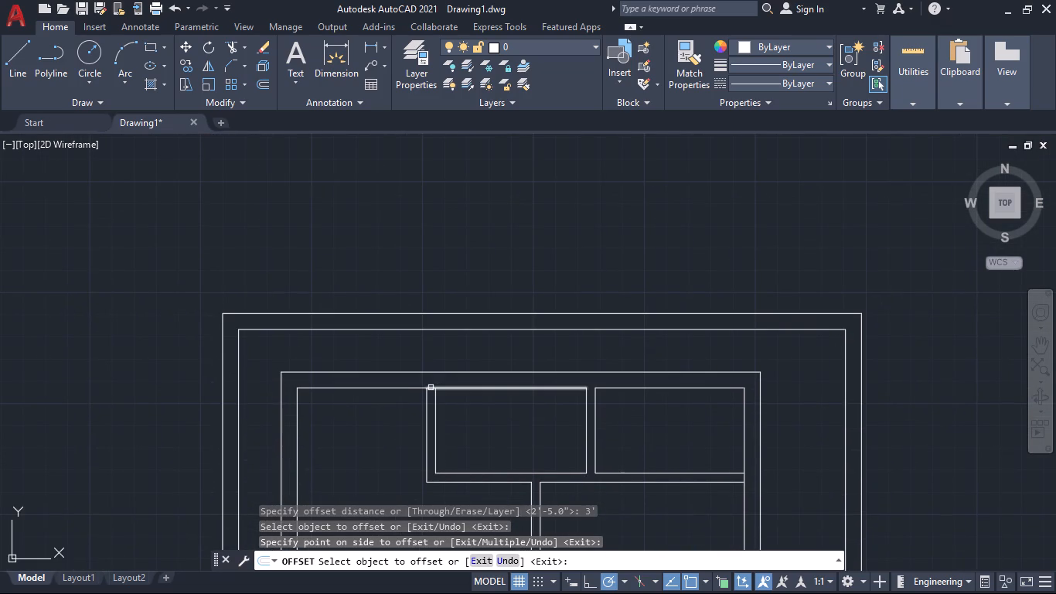
pyautogui.scroll(1, 431, 387)
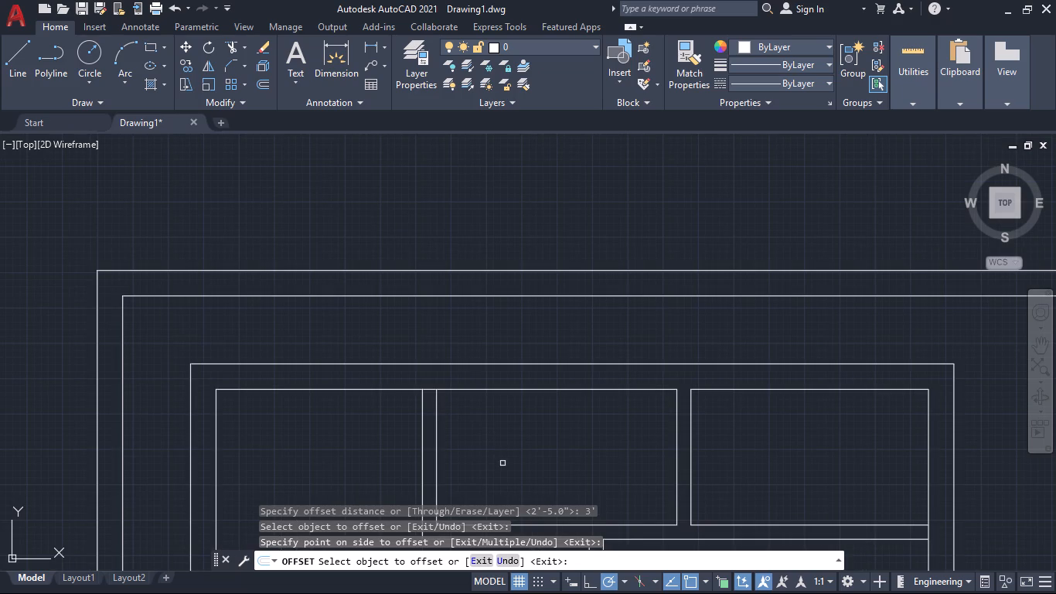
pyautogui.moveTo(503, 463); pyautogui.dragTo(524, 354, button='middle')
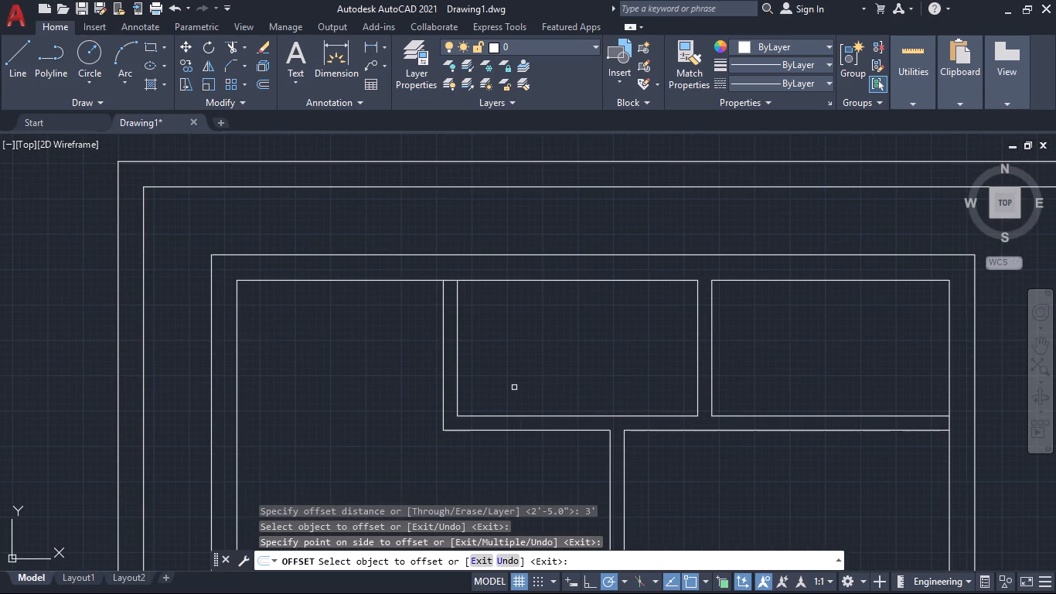
pyautogui.press('`')
pyautogui.press('Escape')
pyautogui.write('tr')
pyautogui.press('Return')
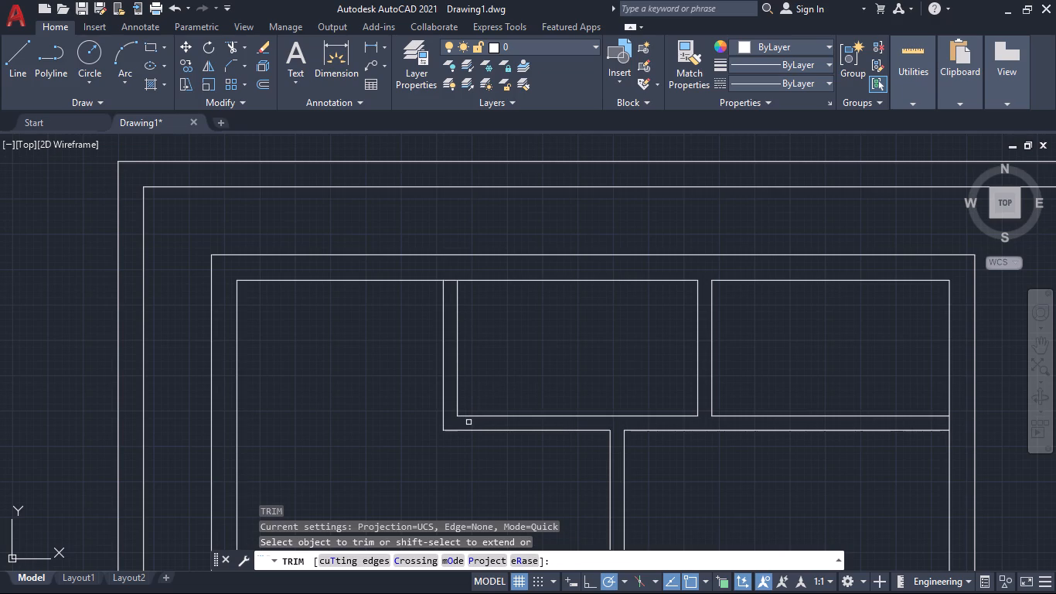
pyautogui.keyDown('shift'); pyautogui.click(456, 388); pyautogui.keyUp('shift')
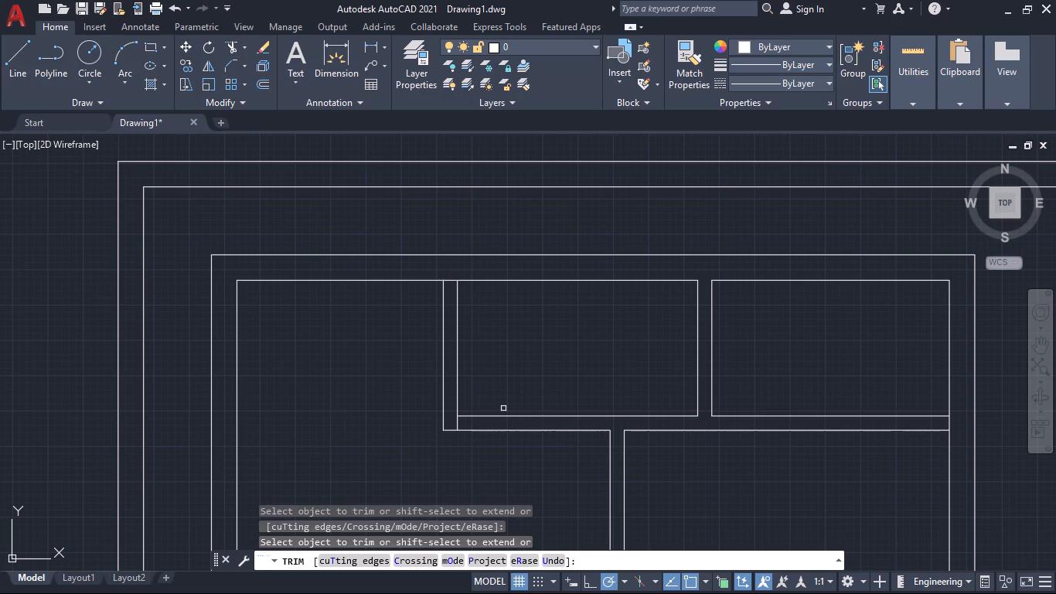
pyautogui.keyDown('shift'); pyautogui.click(492, 417); pyautogui.keyUp('shift')
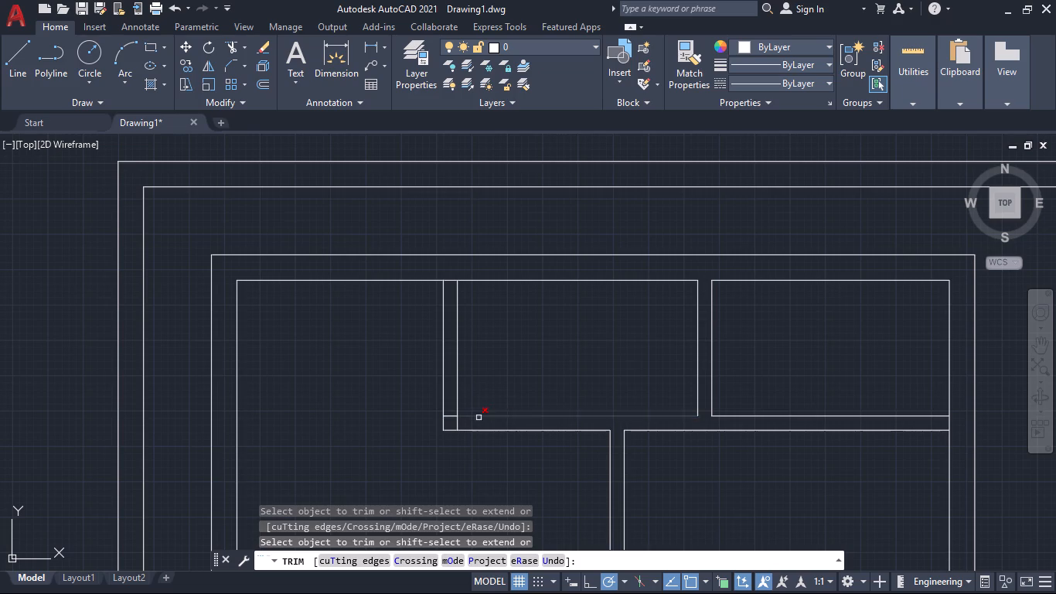
pyautogui.click(458, 422)
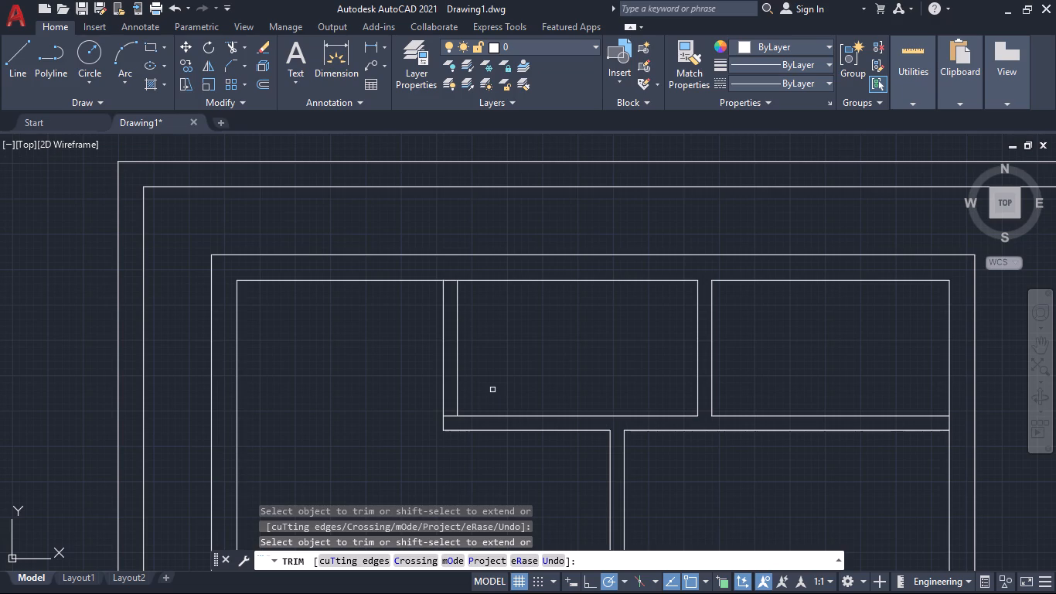
pyautogui.press('Escape')
# Break the top wall's inner line at a point where the upper middle room's left partition meets it.
pyautogui.write('bre')
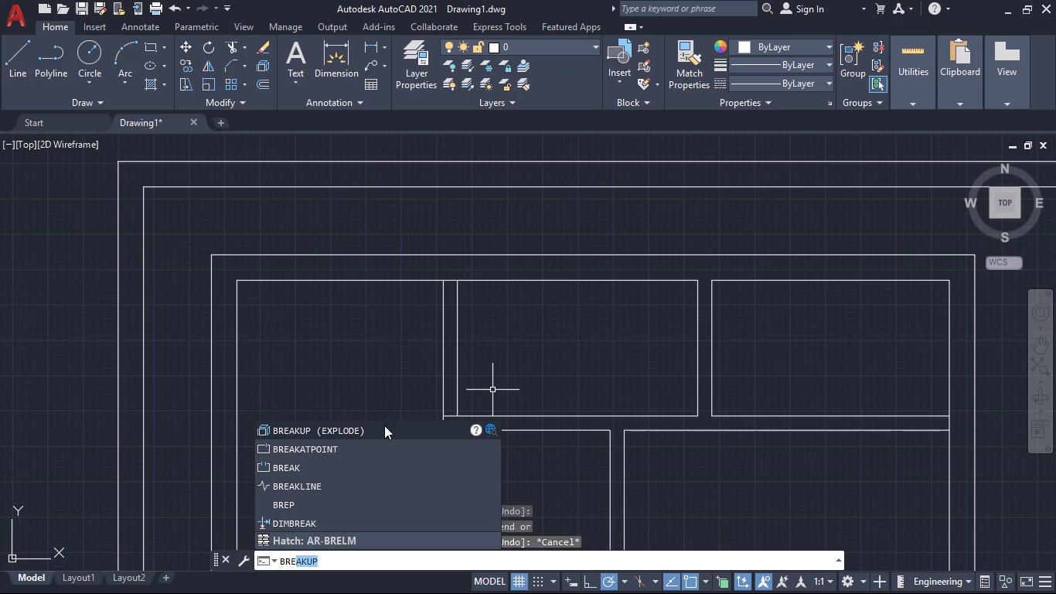
pyautogui.click(370, 445)
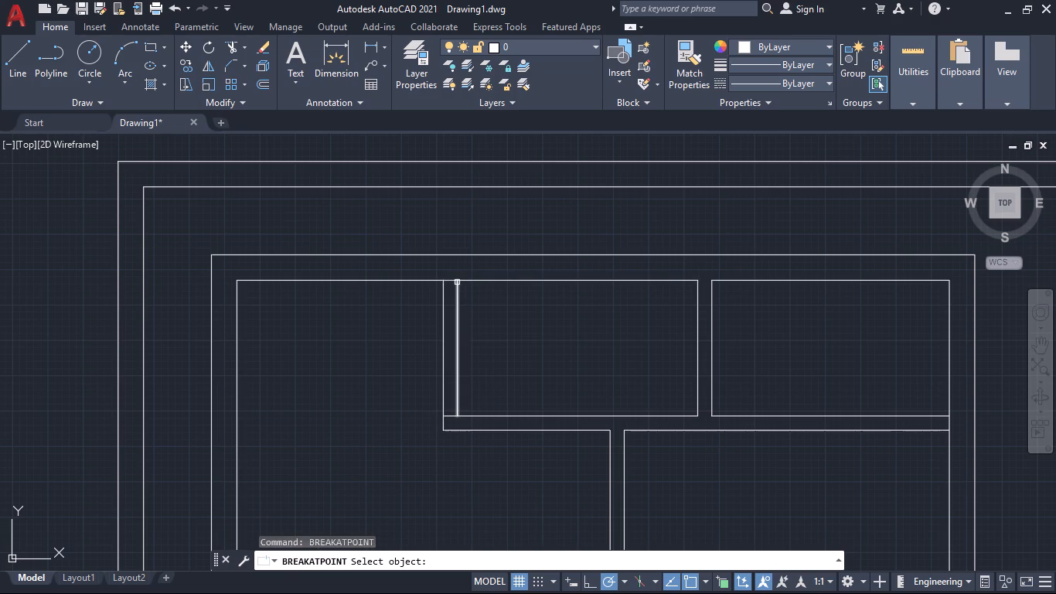
pyautogui.click(451, 281)
pyautogui.click(455, 281)
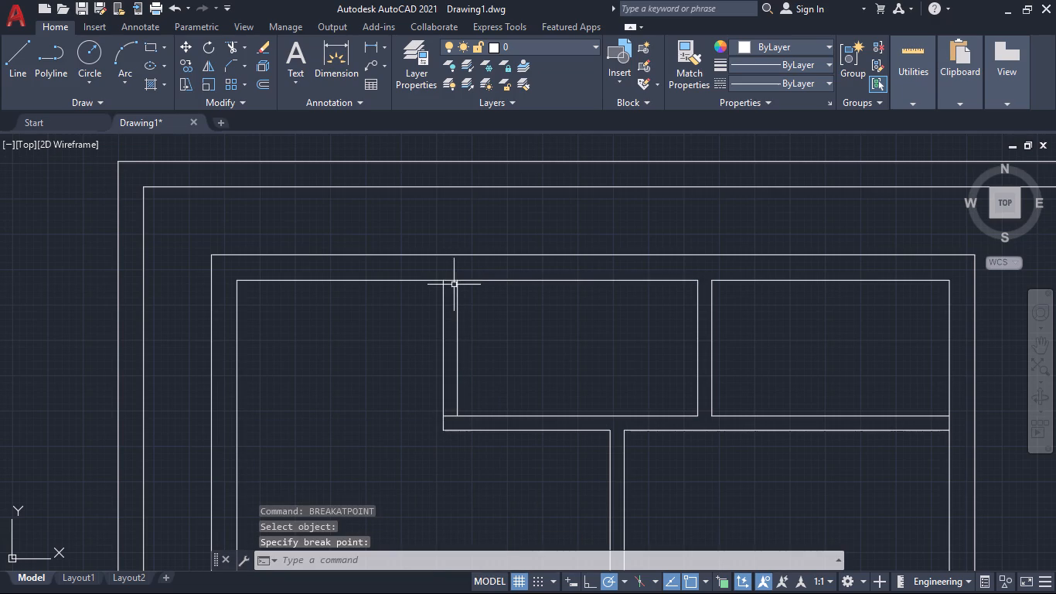
# Offset the upper middle room's bottom line 3" upward to mark the first door jamb in its left partition.
pyautogui.press('o')
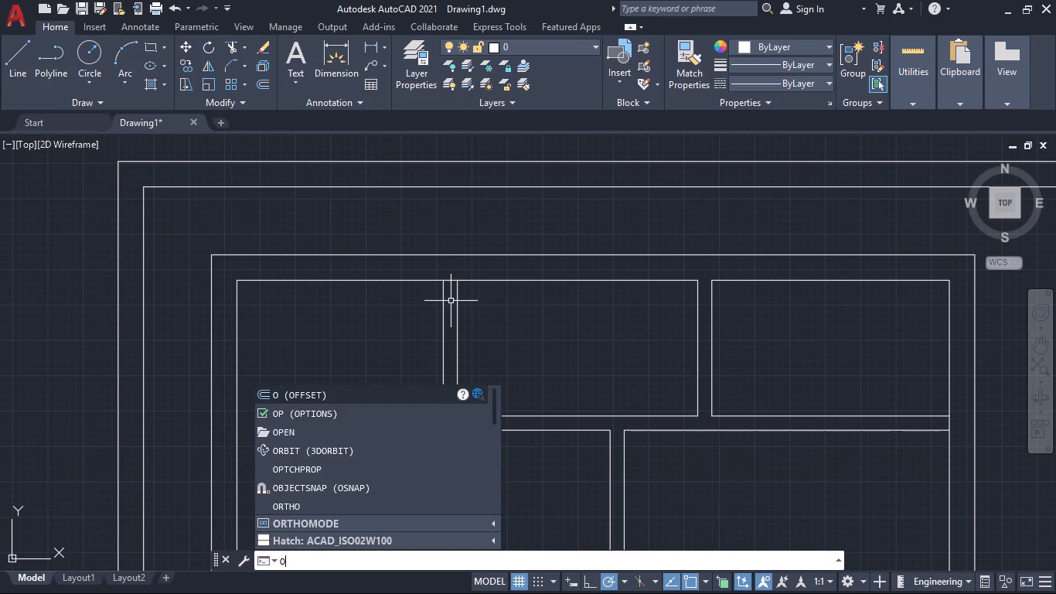
pyautogui.press('Return')
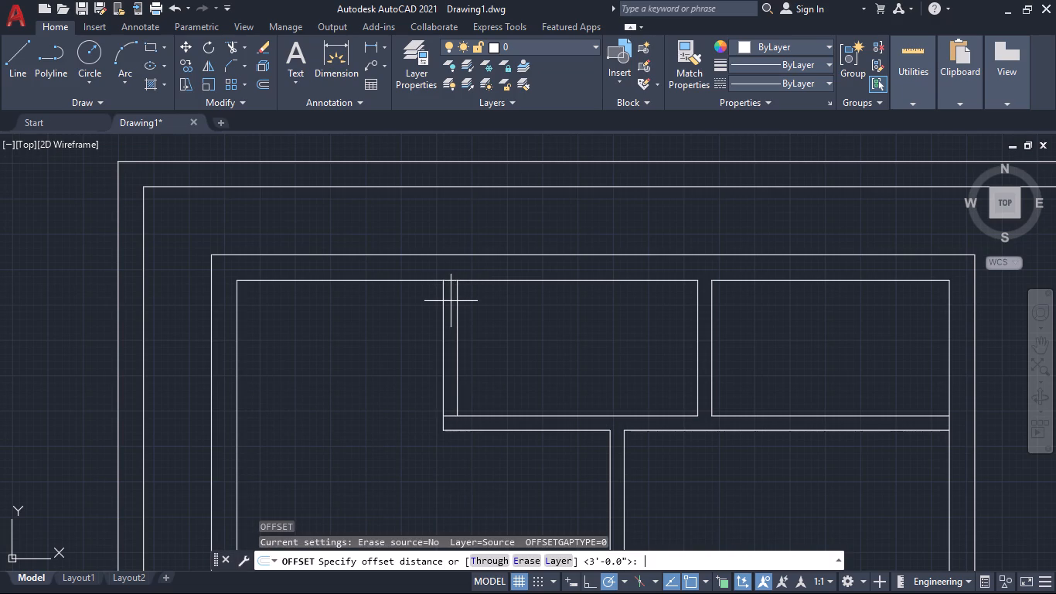
pyautogui.press('3')
pyautogui.hotkey('shift', '"')
pyautogui.press('Return')
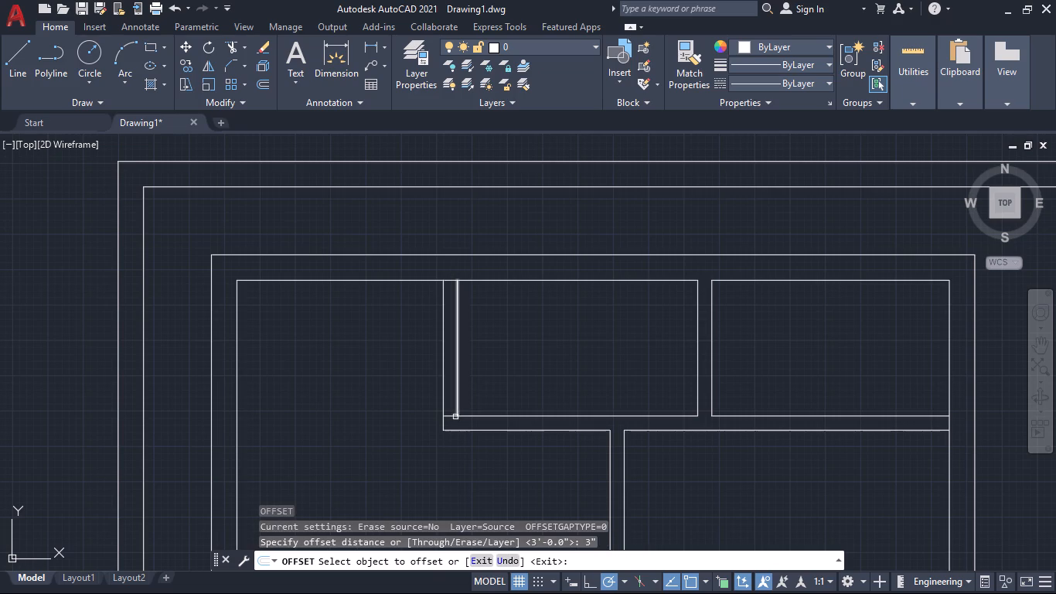
pyautogui.click(451, 416)
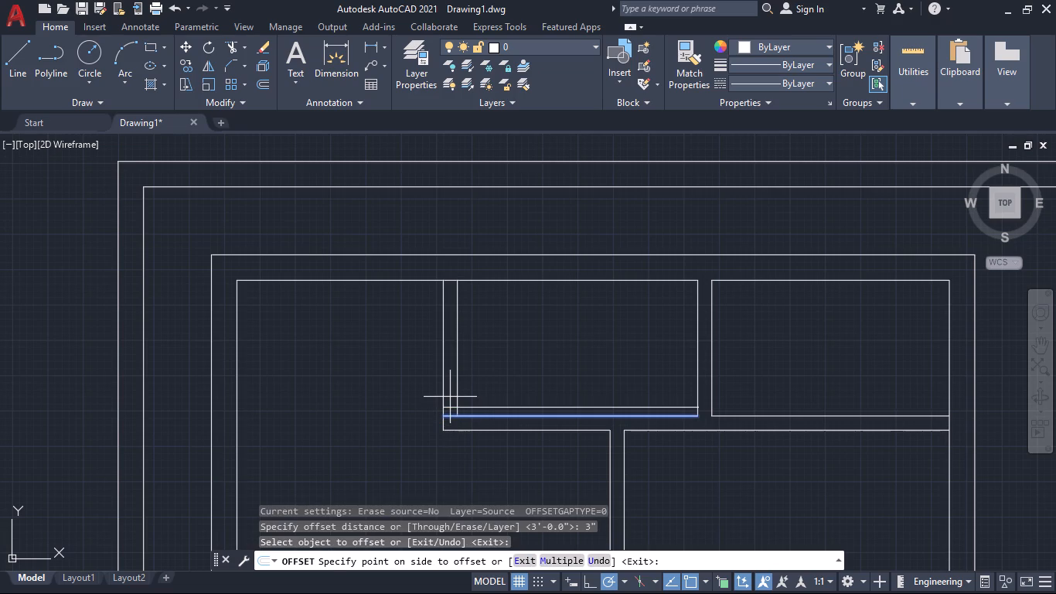
pyautogui.click(450, 397)
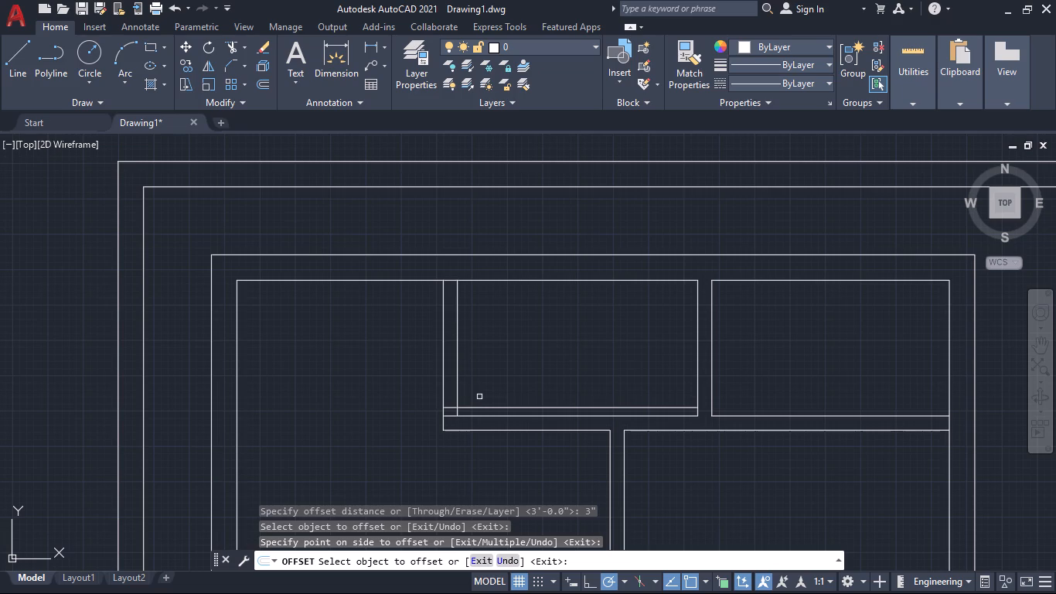
pyautogui.press('space')
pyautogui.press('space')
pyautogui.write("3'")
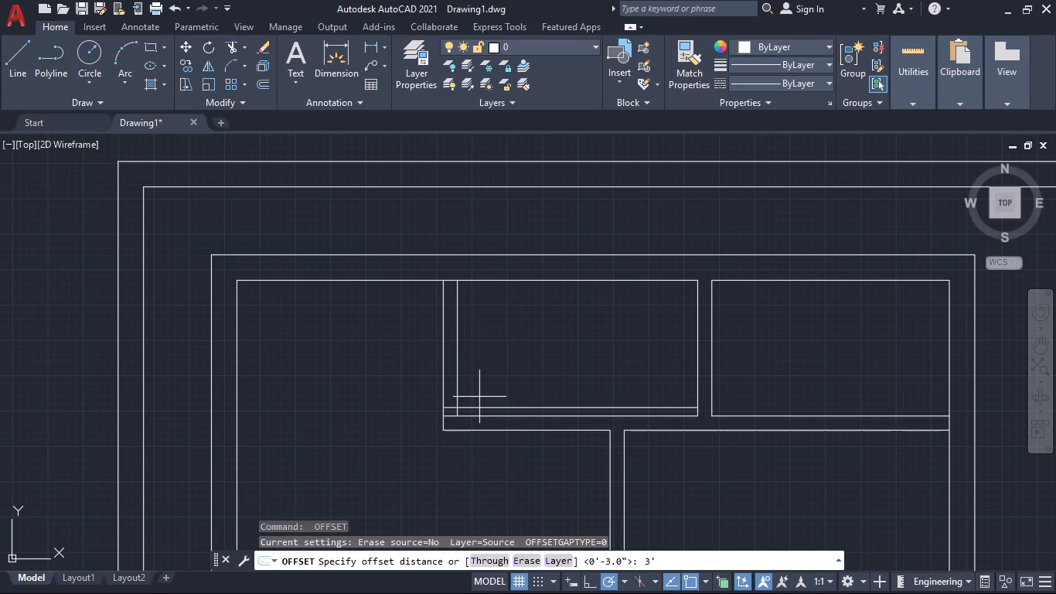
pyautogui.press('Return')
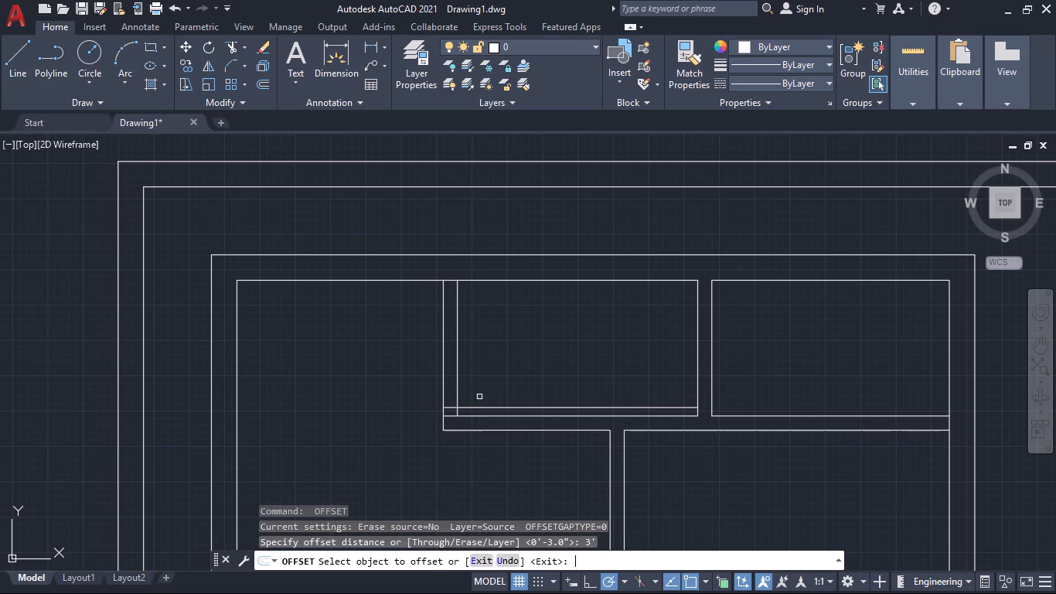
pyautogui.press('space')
# Offset the new jamb line 2'5" upward to mark the door width in the upper middle room's left partition.
pyautogui.press('space')
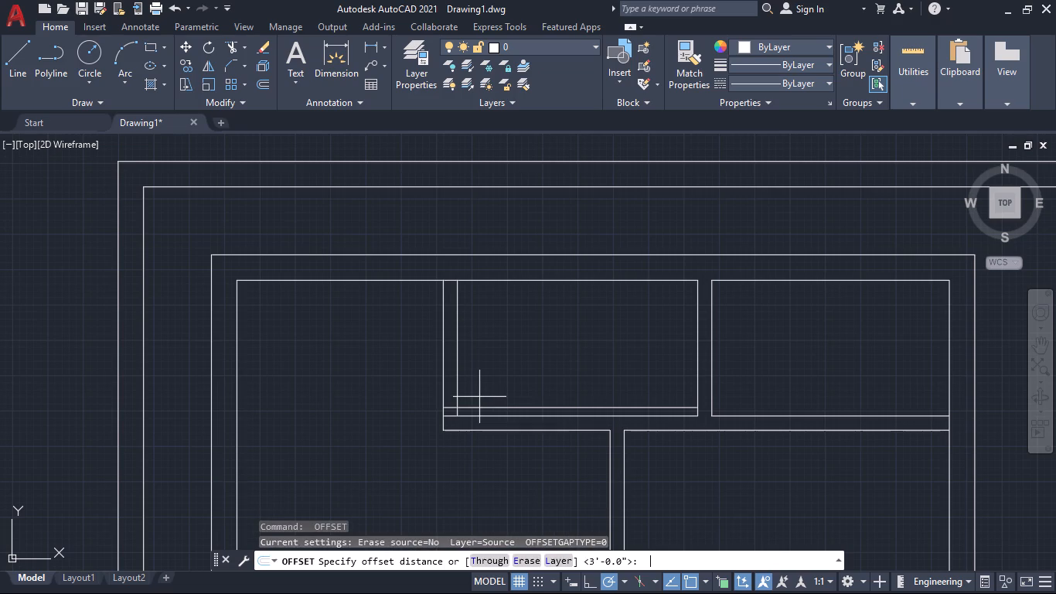
pyautogui.write('2.')
pyautogui.press('BackSpace')
pyautogui.press("'")
pyautogui.write('5"')
pyautogui.press('Return')
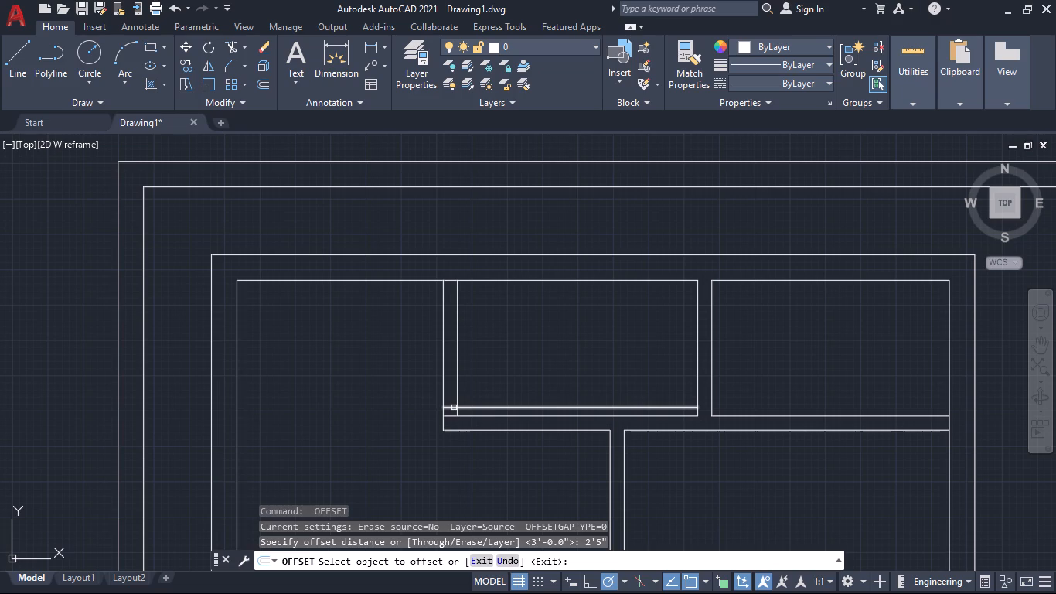
pyautogui.click(452, 407)
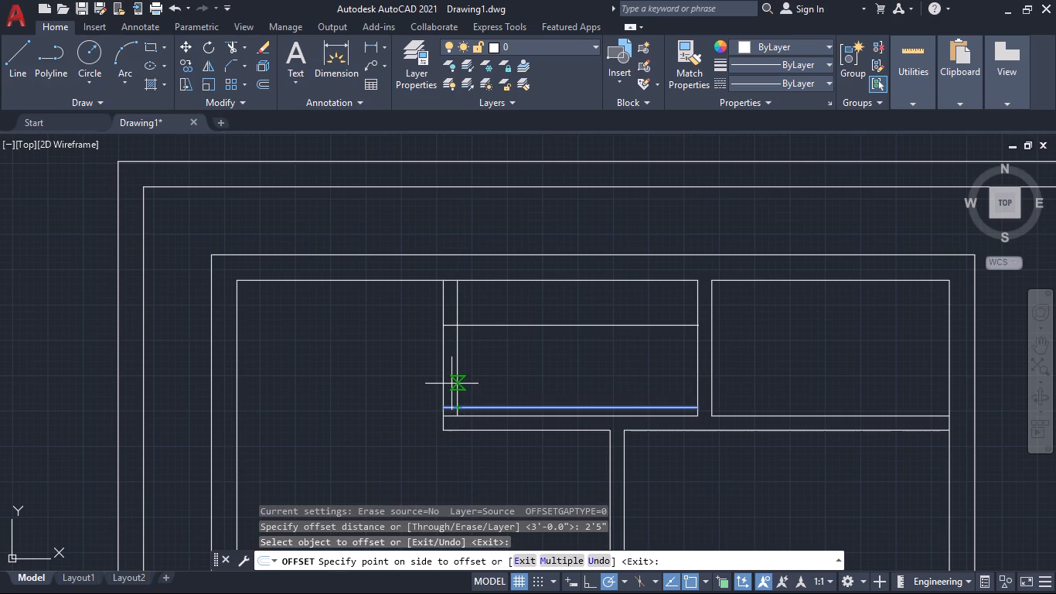
pyautogui.click(451, 383)
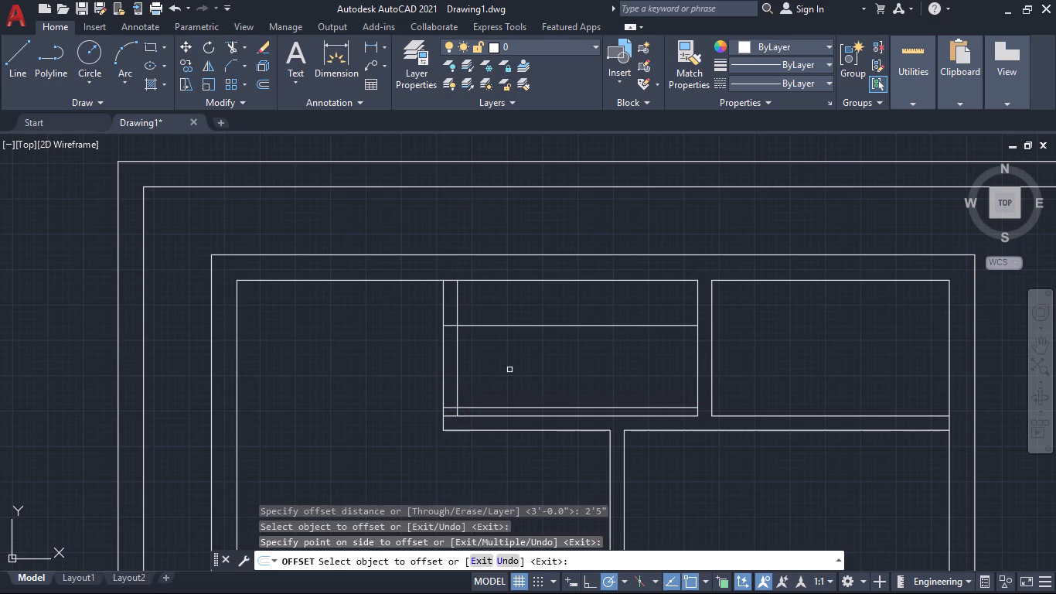
pyautogui.press('Escape')
# Trim the upper middle room's left partition between the jamb lines to open the doorway, and trim the excess jamb and corner segments.
pyautogui.write('tr')
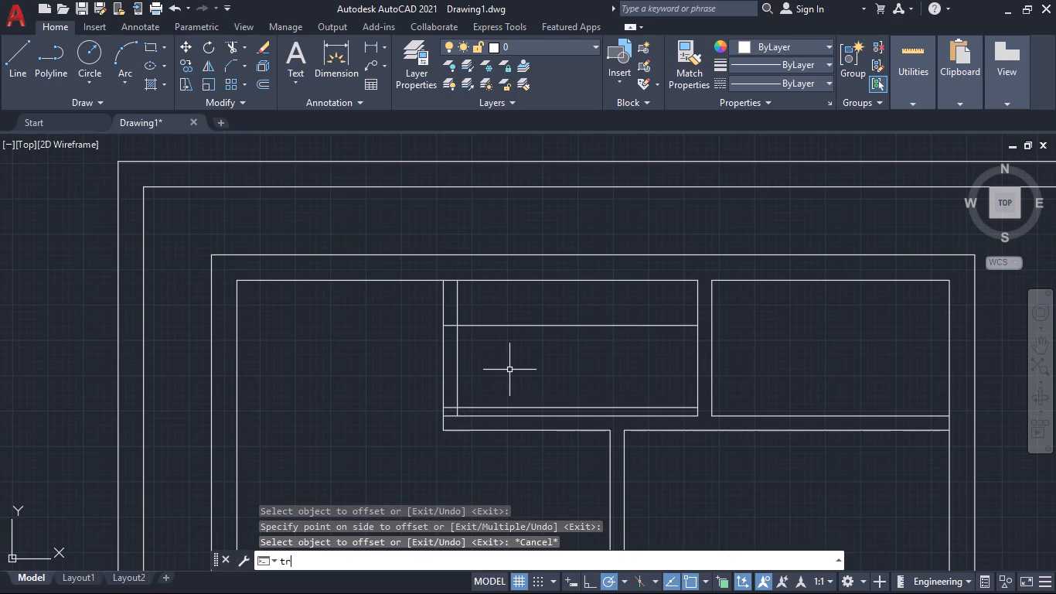
pyautogui.press('Return')
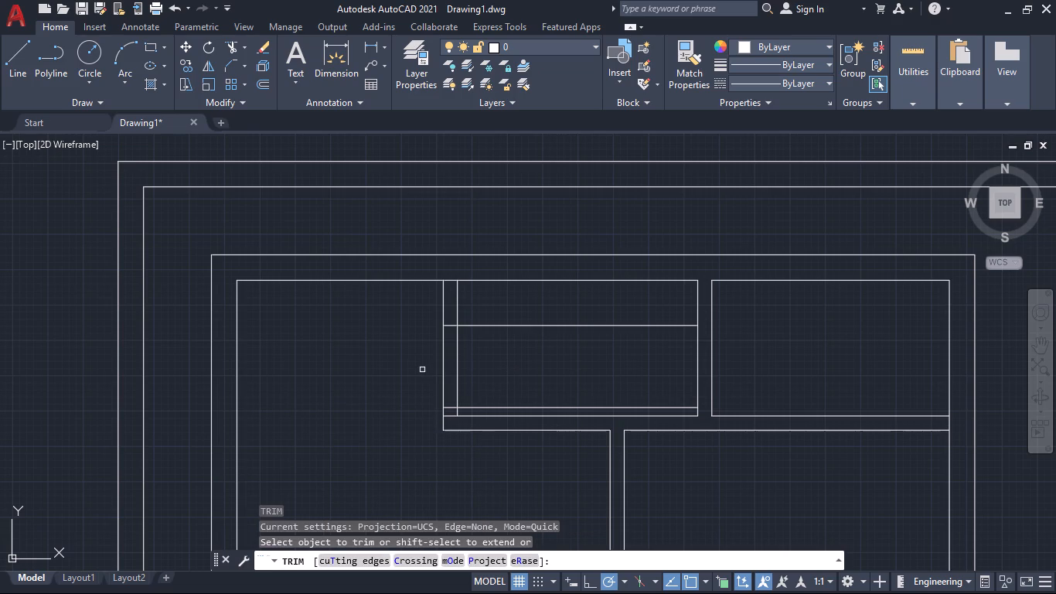
pyautogui.click(421, 370)
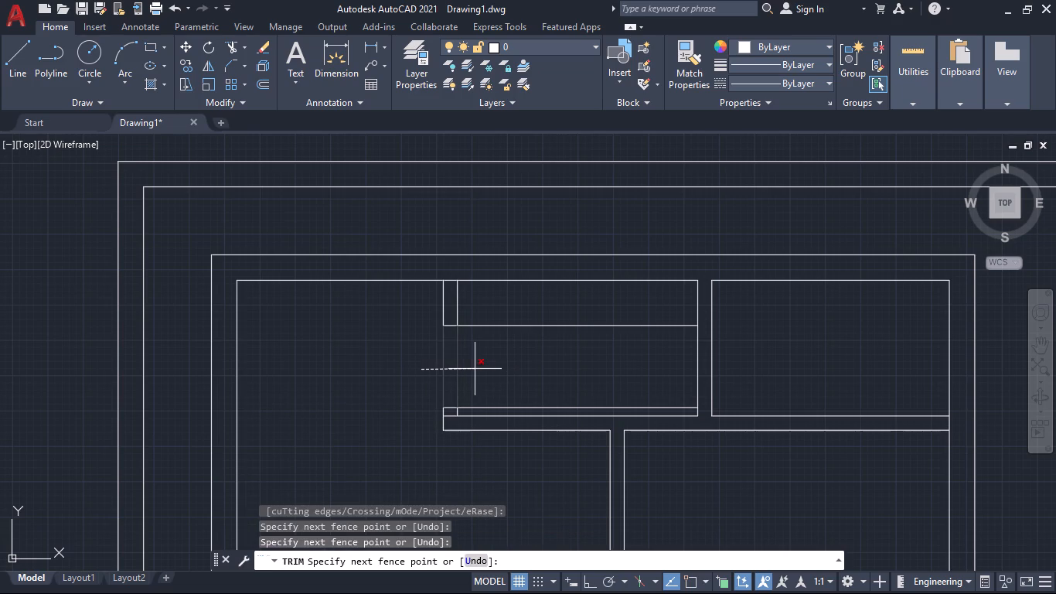
pyautogui.click(475, 369)
pyautogui.click(506, 325)
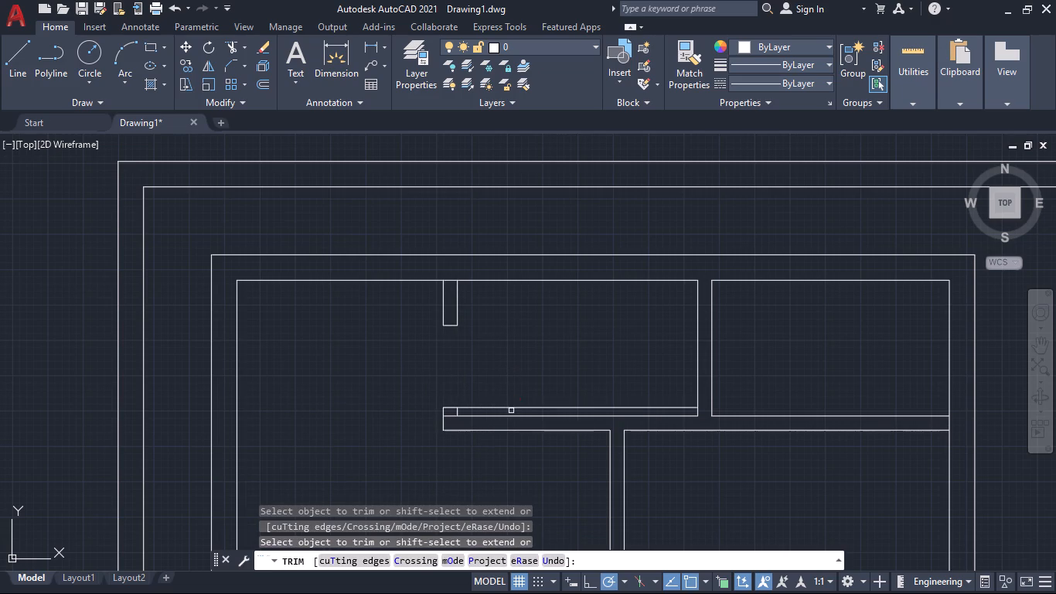
pyautogui.click(511, 408)
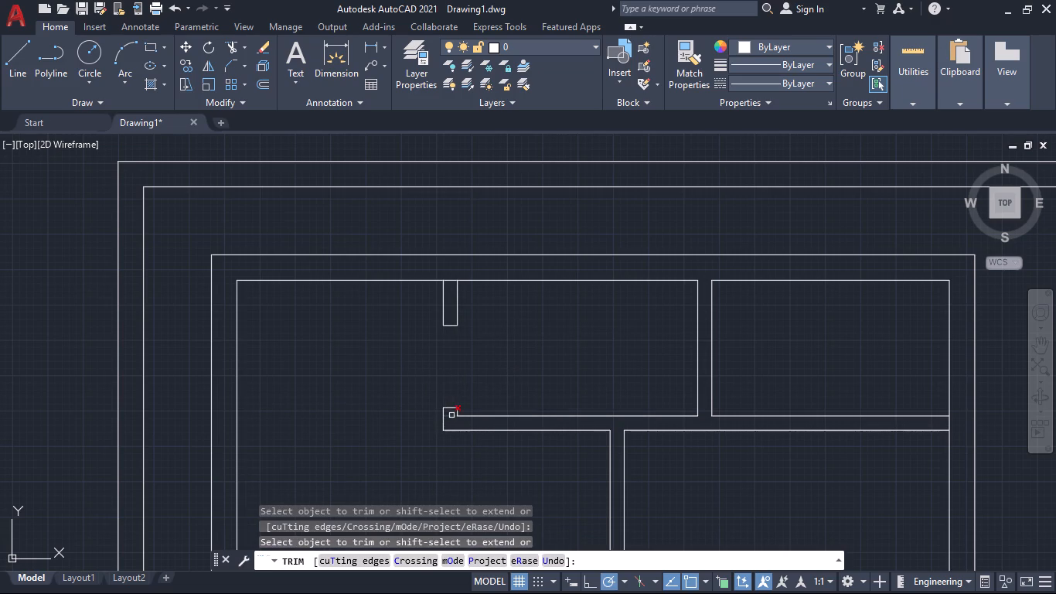
pyautogui.click(451, 415)
# Offset the right wall's inner line below the upper right room 2'5" to the left, across the horizontal partition, to mark a door.
pyautogui.scroll(-1, 732, 468)
pyautogui.moveTo(737, 488); pyautogui.dragTo(697, 479, button='middle')
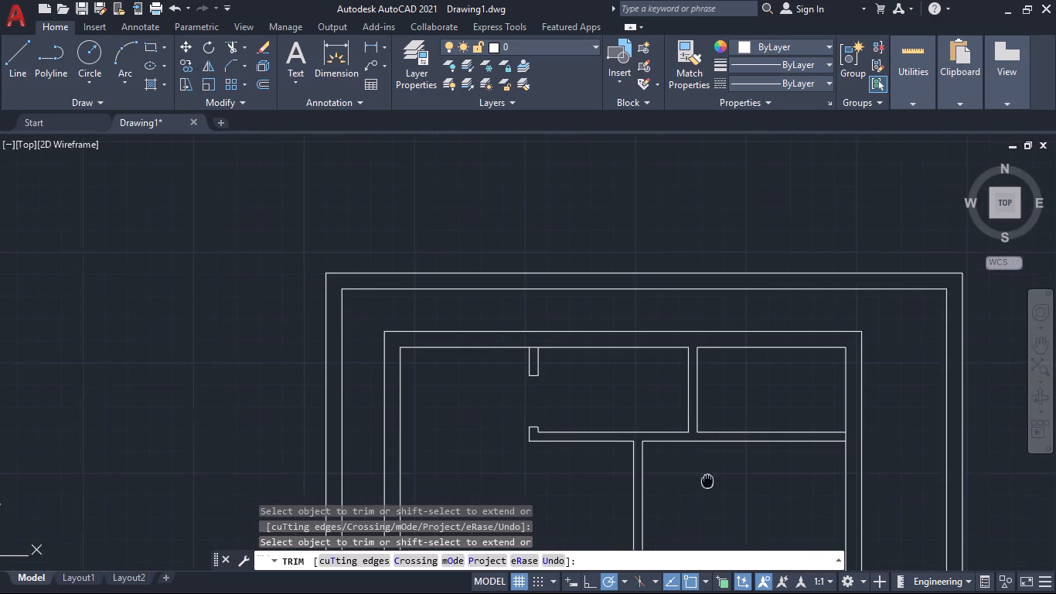
pyautogui.moveTo(697, 479); pyautogui.dragTo(571, 457, button='middle')
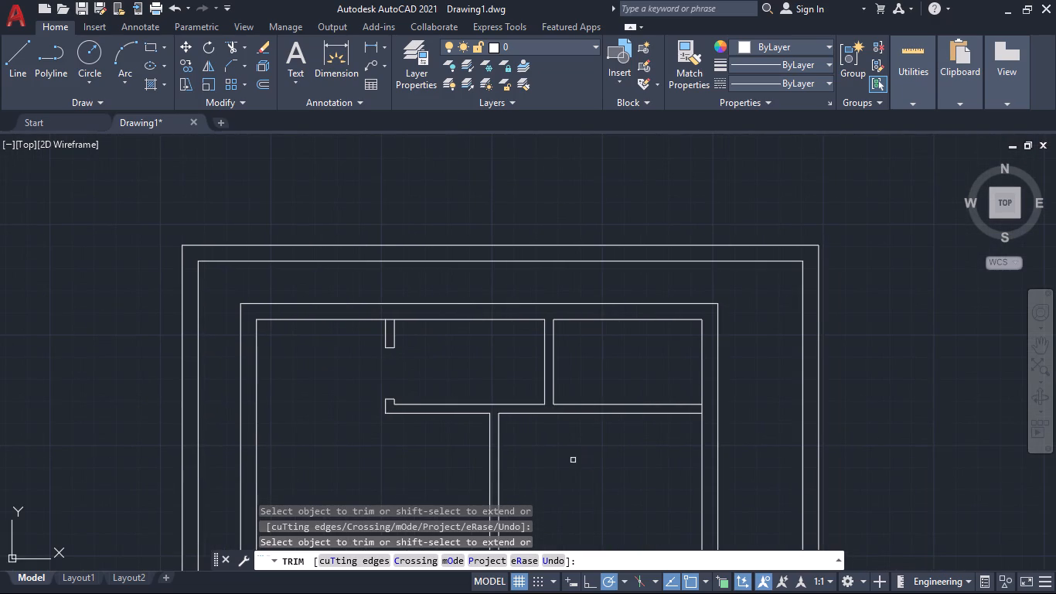
pyautogui.moveTo(618, 456); pyautogui.dragTo(407, 445, button='middle')
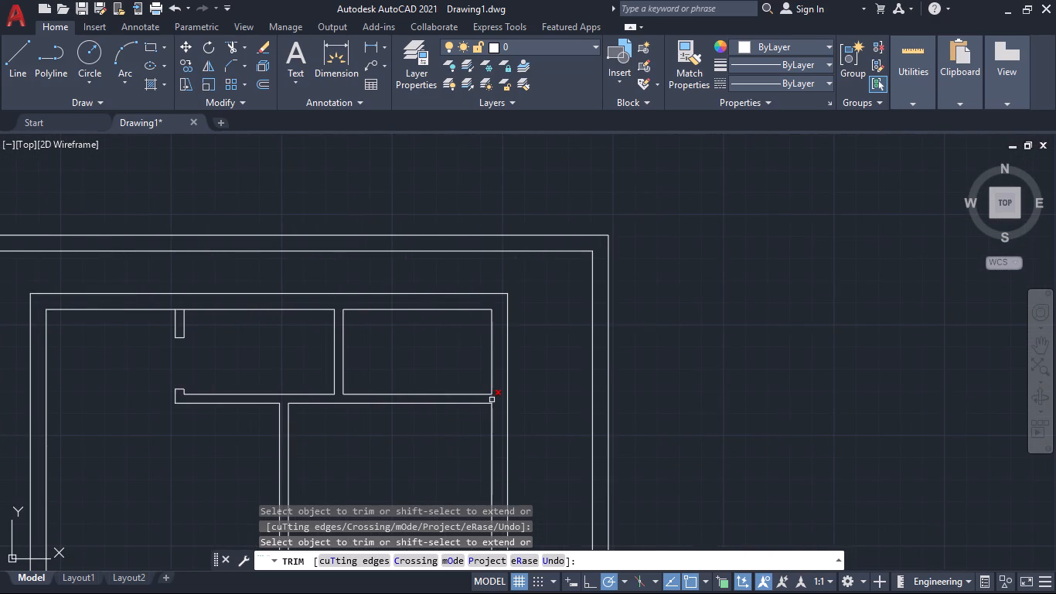
pyautogui.scroll(4, 492, 400)
pyautogui.scroll(-1, 397, 477)
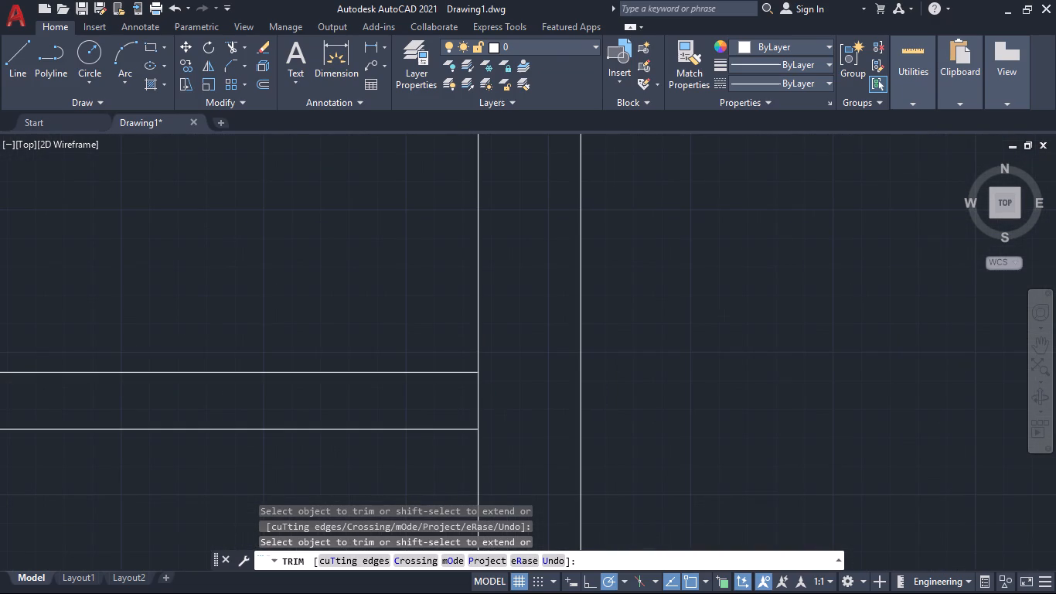
pyautogui.moveTo(397, 477); pyautogui.dragTo(567, 451, button='middle')
pyautogui.press('Escape')
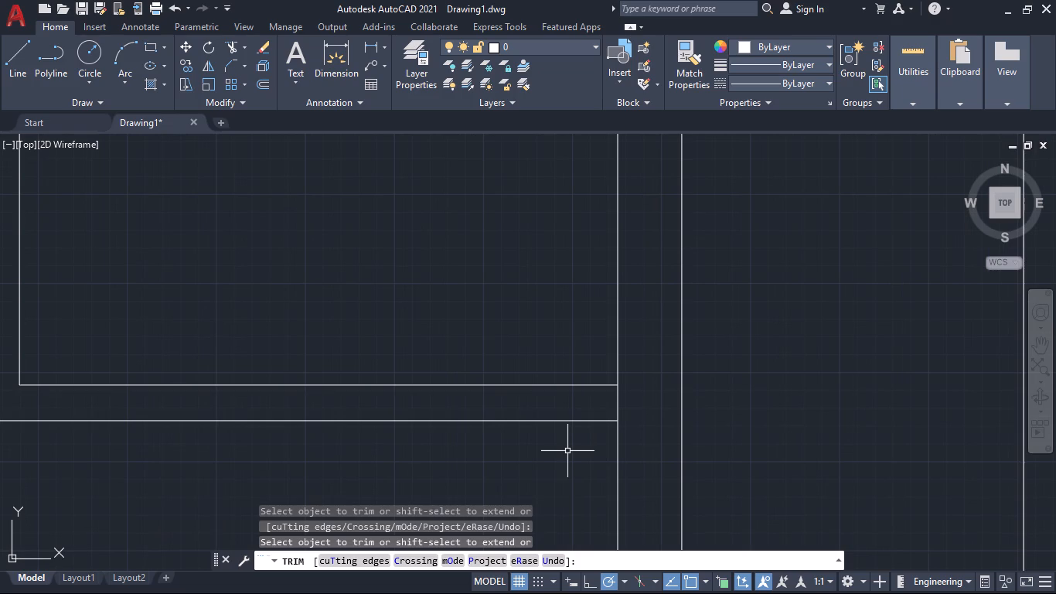
pyautogui.press('o')
pyautogui.press('Return')
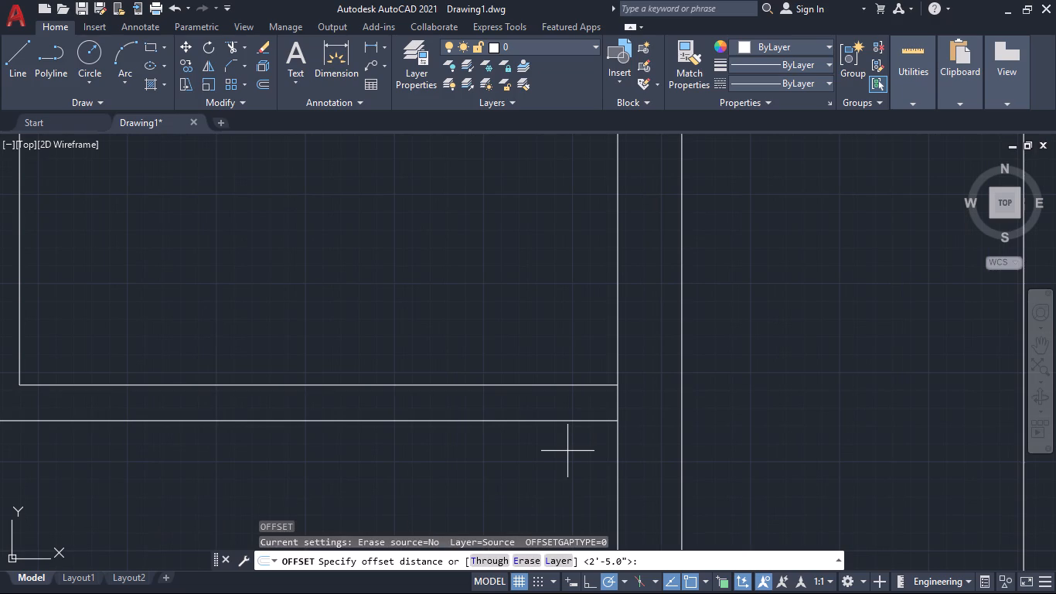
pyautogui.write('2\'5"')
pyautogui.press('Return')
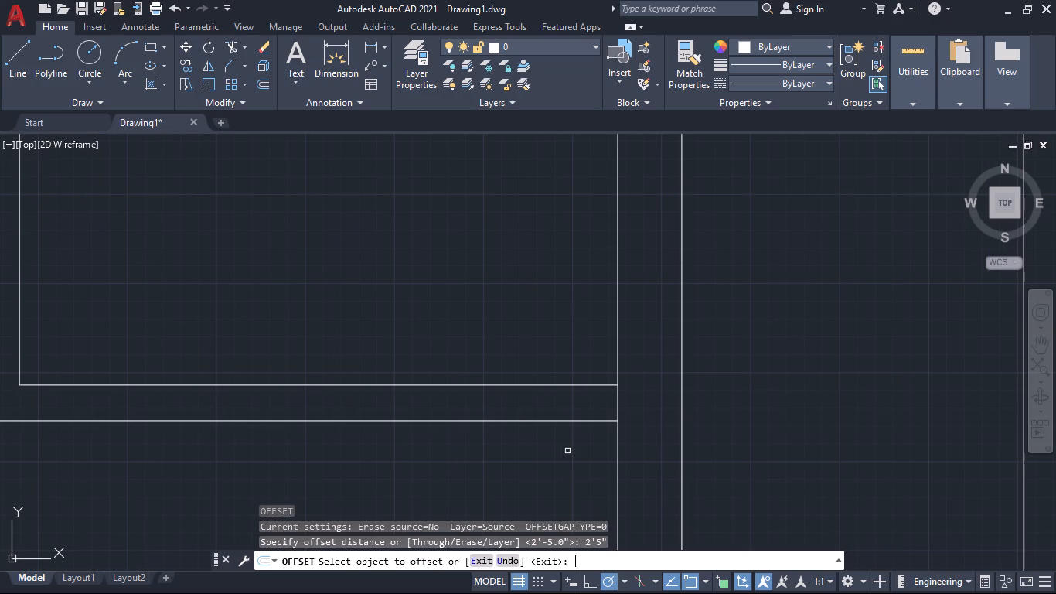
pyautogui.scroll(-3, 567, 451)
pyautogui.scroll(1, 557, 431)
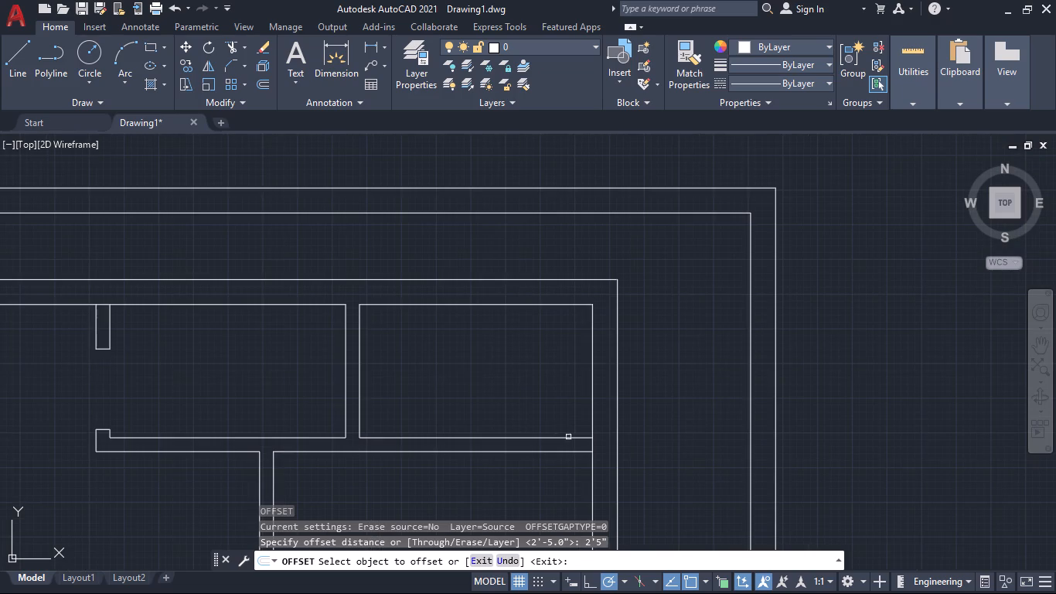
pyautogui.scroll(2, 591, 445)
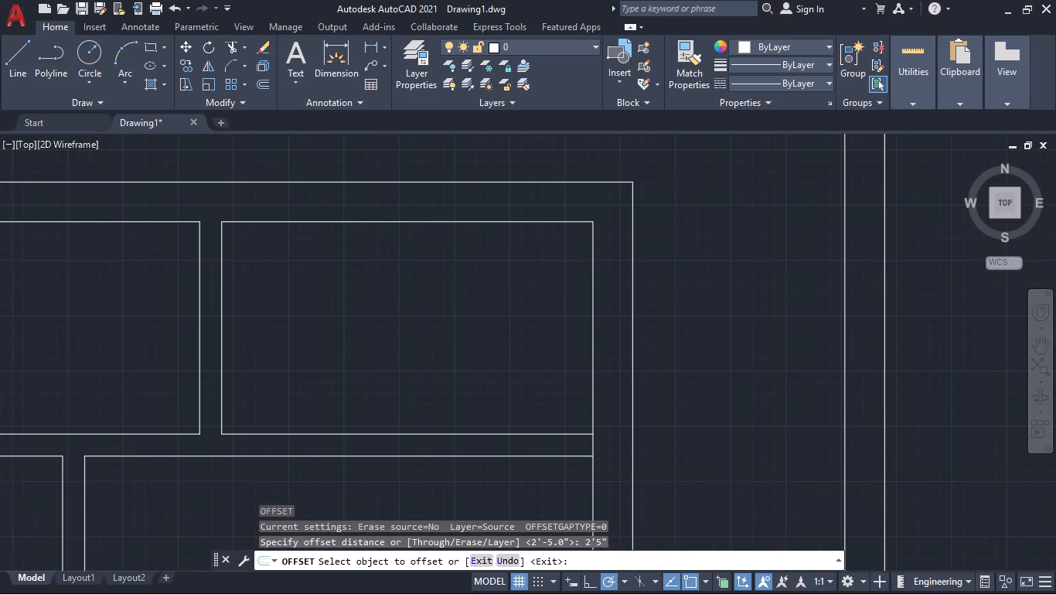
pyautogui.click(592, 445)
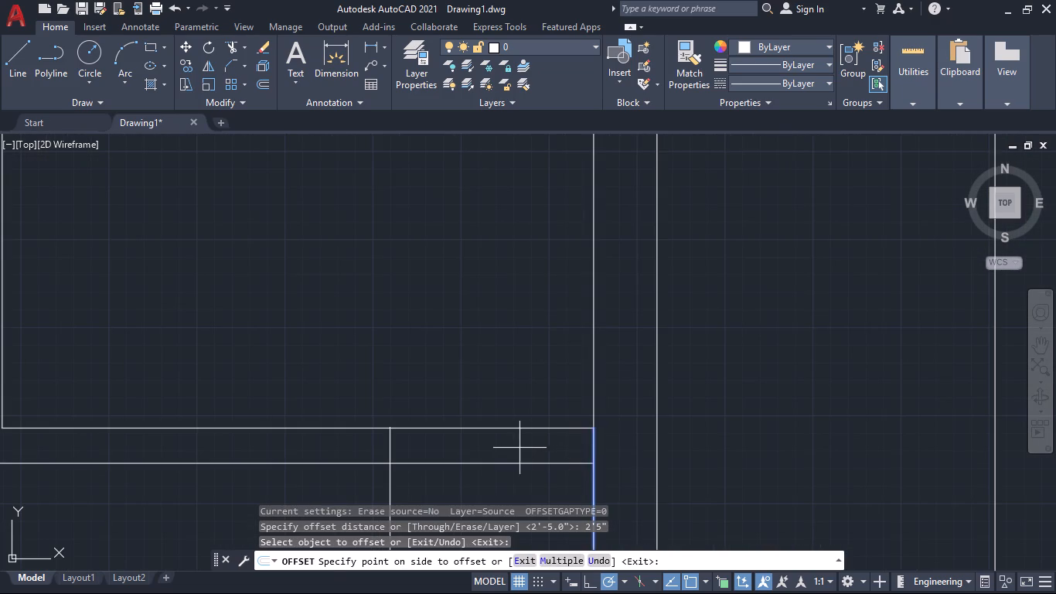
pyautogui.click(509, 448)
pyautogui.scroll(-2, 496, 461)
pyautogui.moveTo(494, 483); pyautogui.dragTo(494, 483, button='middle')
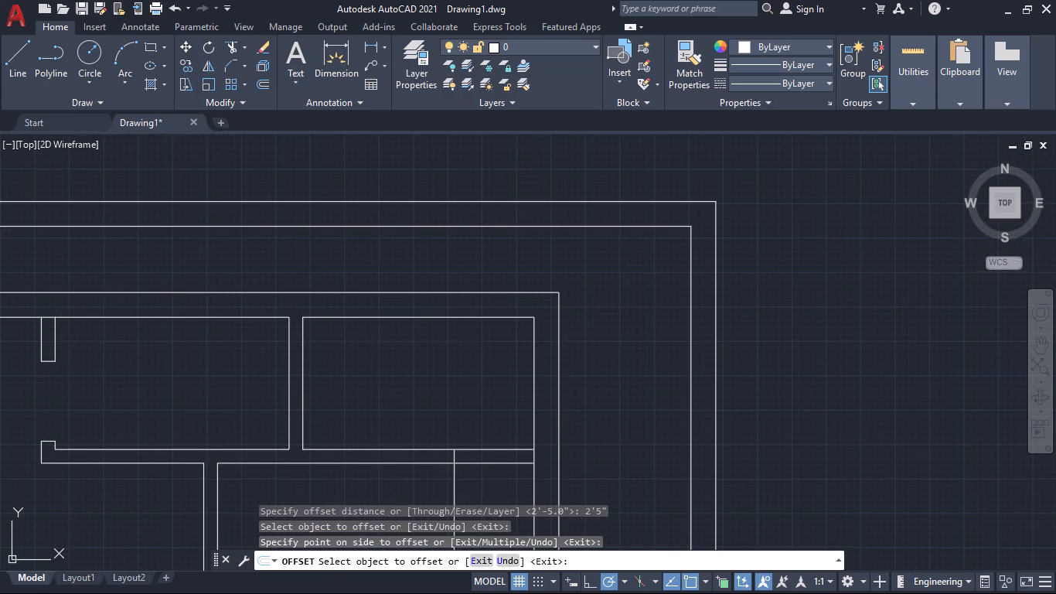
# Undo the last 2'5" offset of the right wall's inner line and leave the Offset command.
pyautogui.moveTo(494, 483); pyautogui.dragTo(494, 466, button='middle')
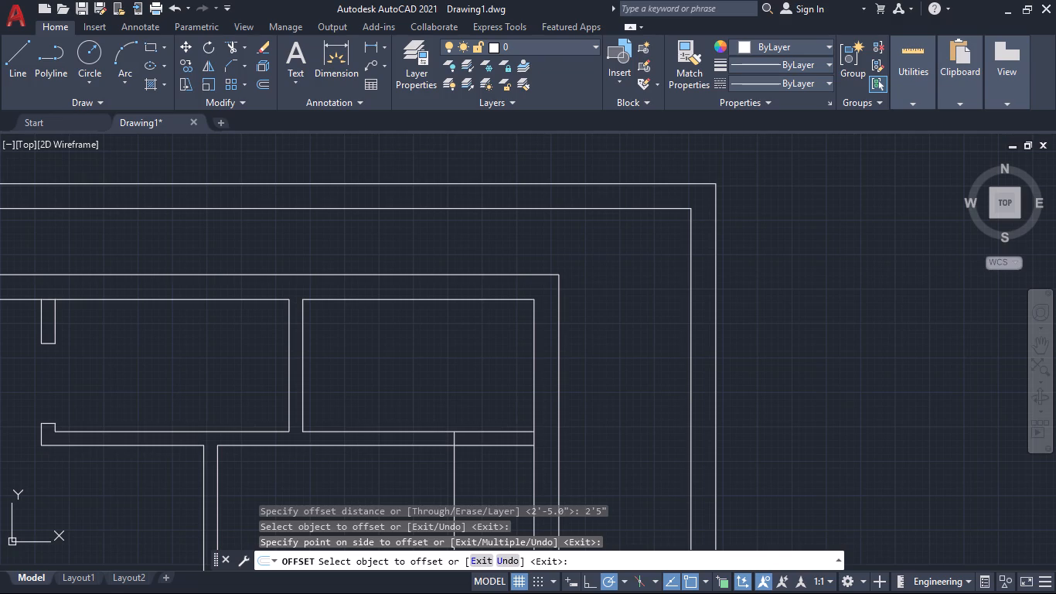
pyautogui.hotkey('ctrl', 'z')
pyautogui.press('Escape')
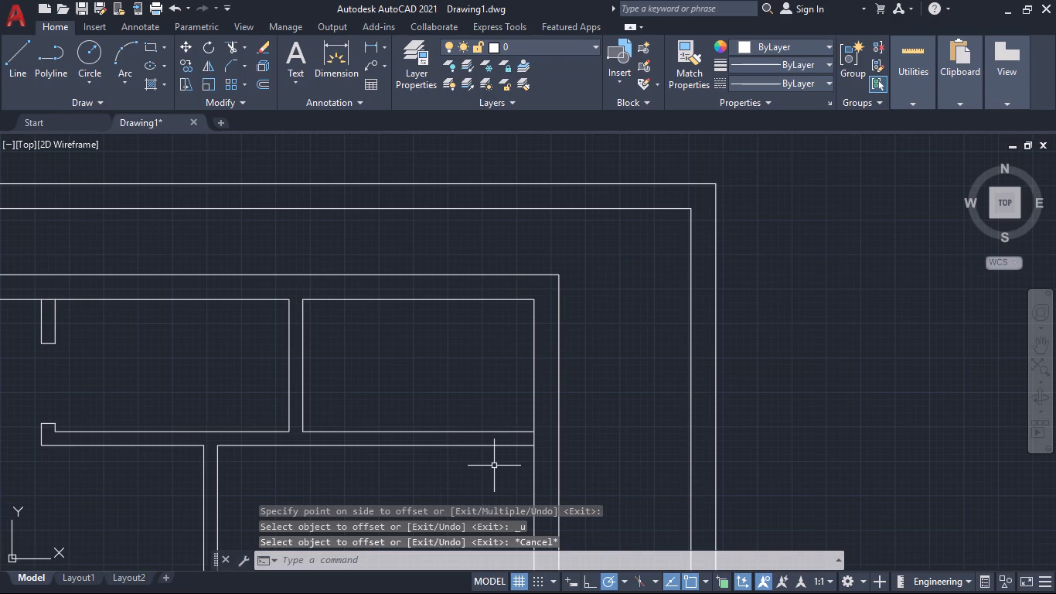
# Break the right wall's inner line at the lower face of the horizontal partition below the upper right room.
pyautogui.write('bre')
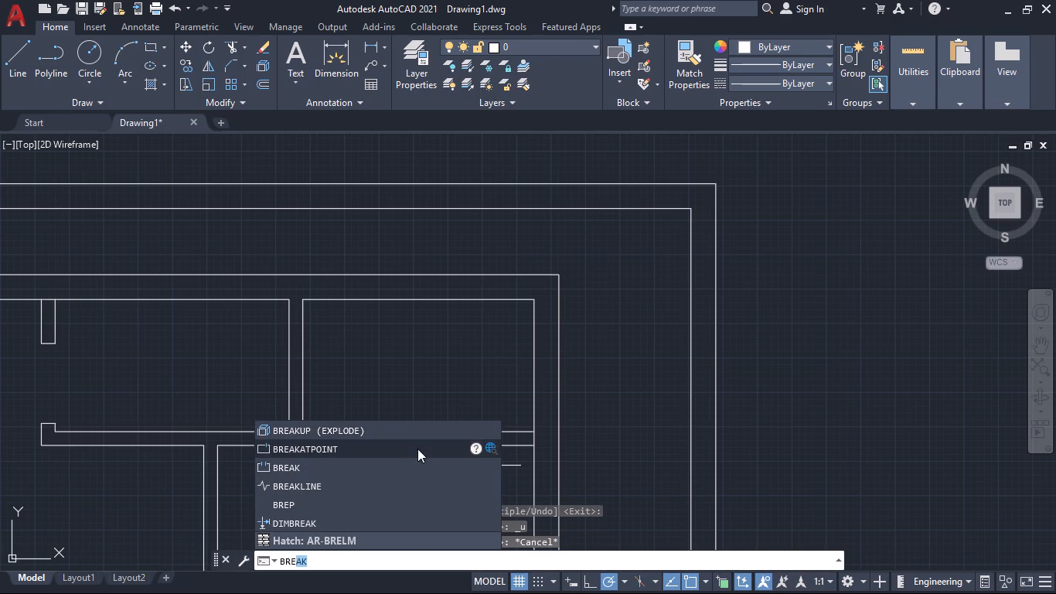
pyautogui.click(416, 447)
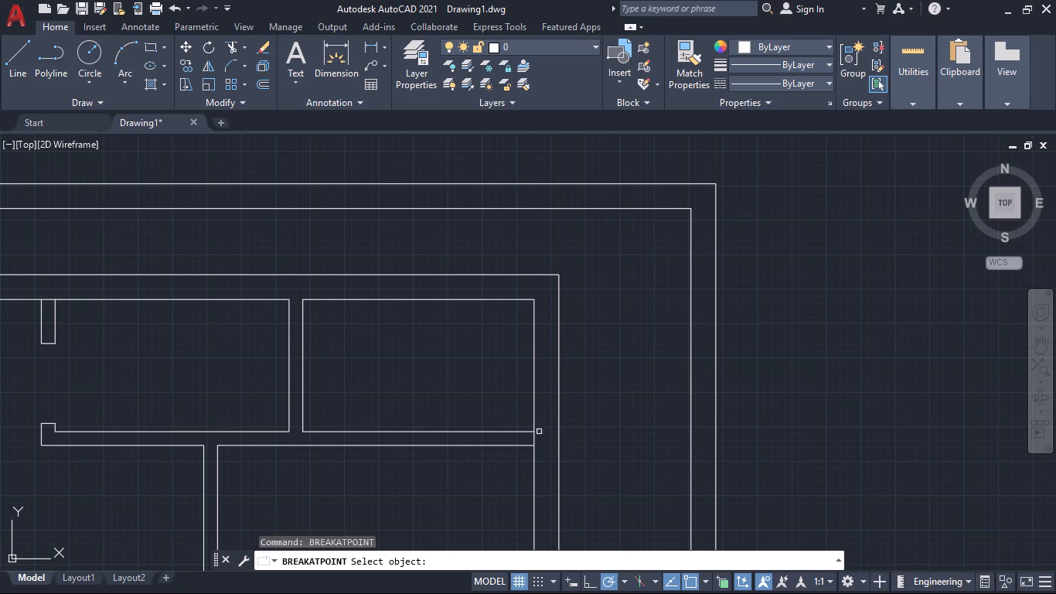
pyautogui.click(535, 436)
pyautogui.click(534, 443)
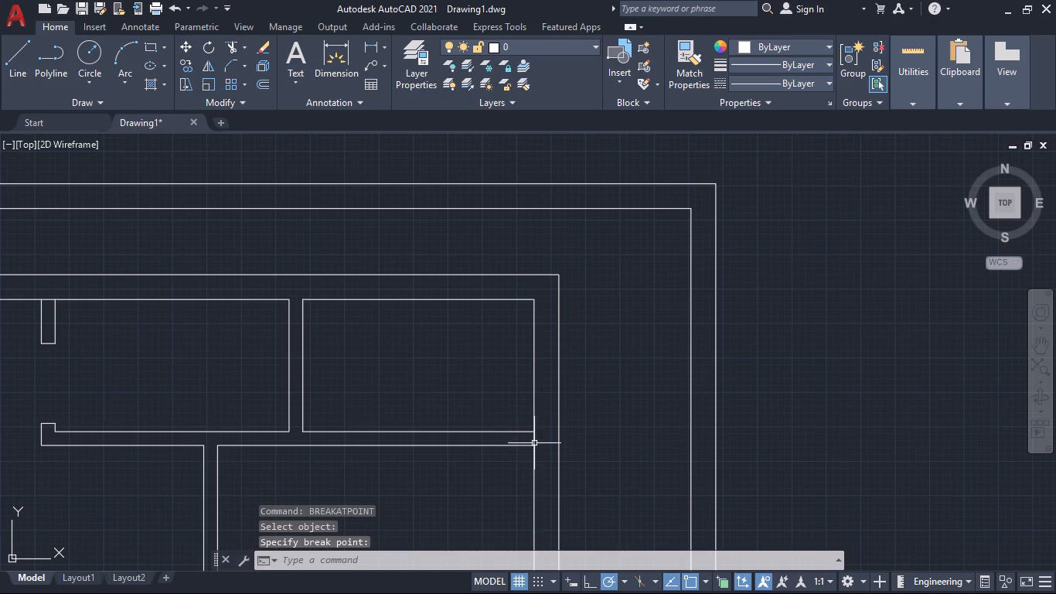
# Offset the short wall segment at the right end of the upper right room's bottom partition 3" to the left as a door jamb.
pyautogui.scroll(2, 537, 442)
pyautogui.scroll(-2, 453, 476)
pyautogui.moveTo(437, 493); pyautogui.dragTo(489, 467, button='middle')
pyautogui.press('o')
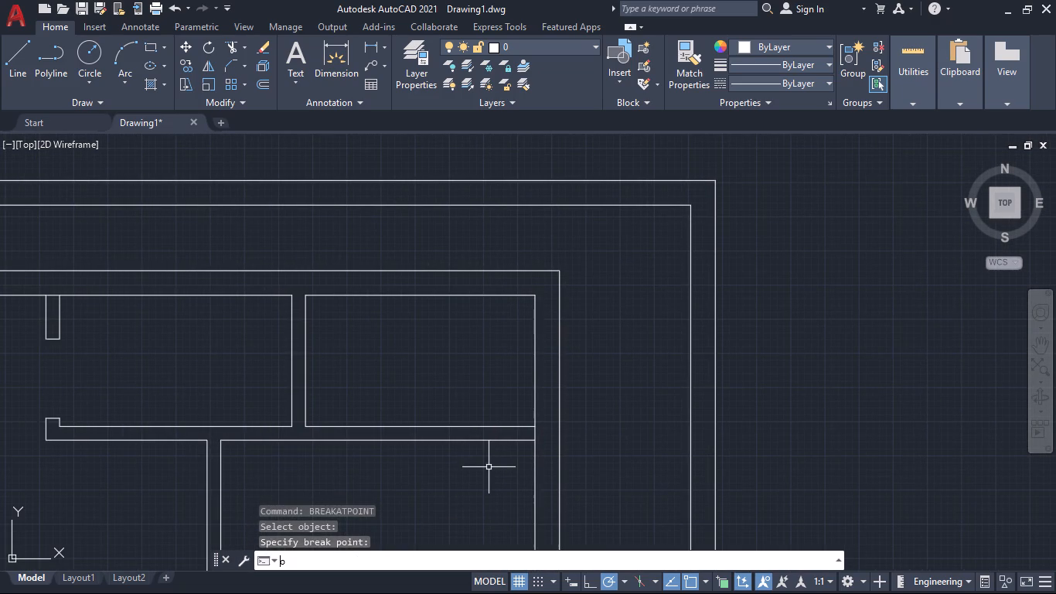
pyautogui.press('Return')
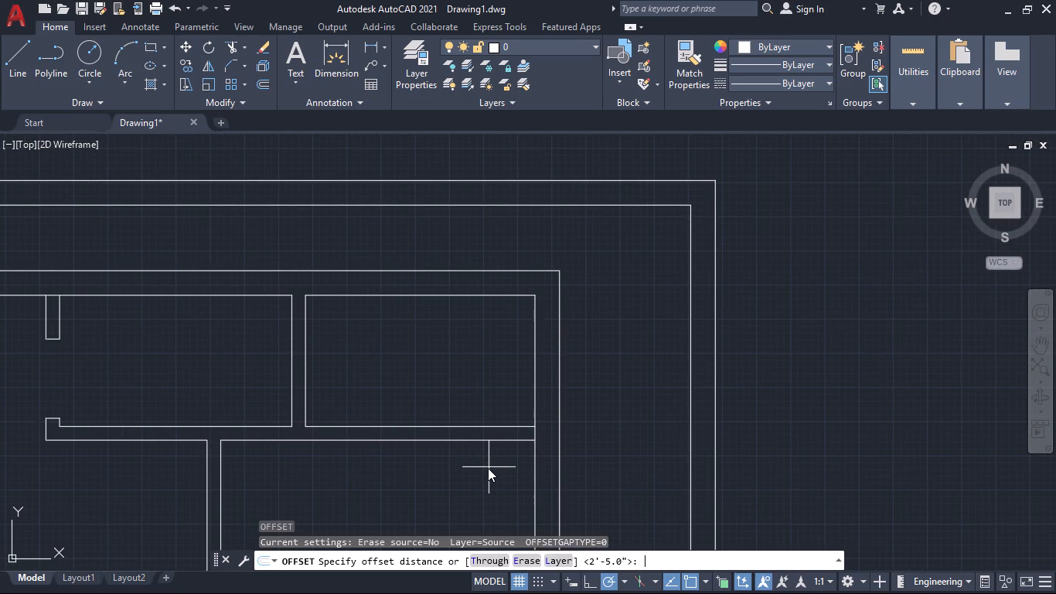
pyautogui.write('3"')
pyautogui.press('Return')
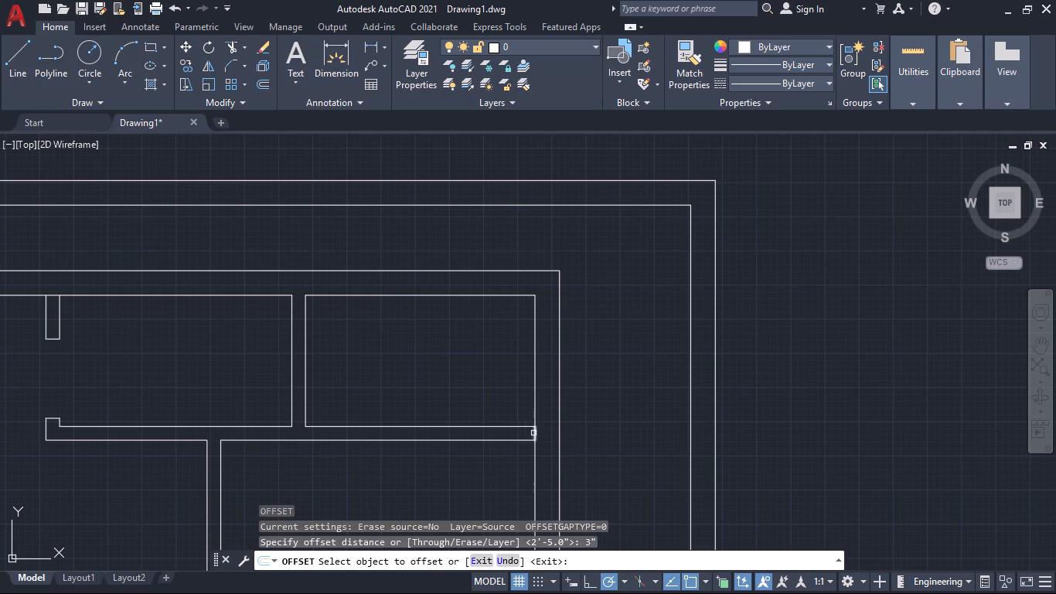
pyautogui.click(533, 434)
pyautogui.click(497, 439)
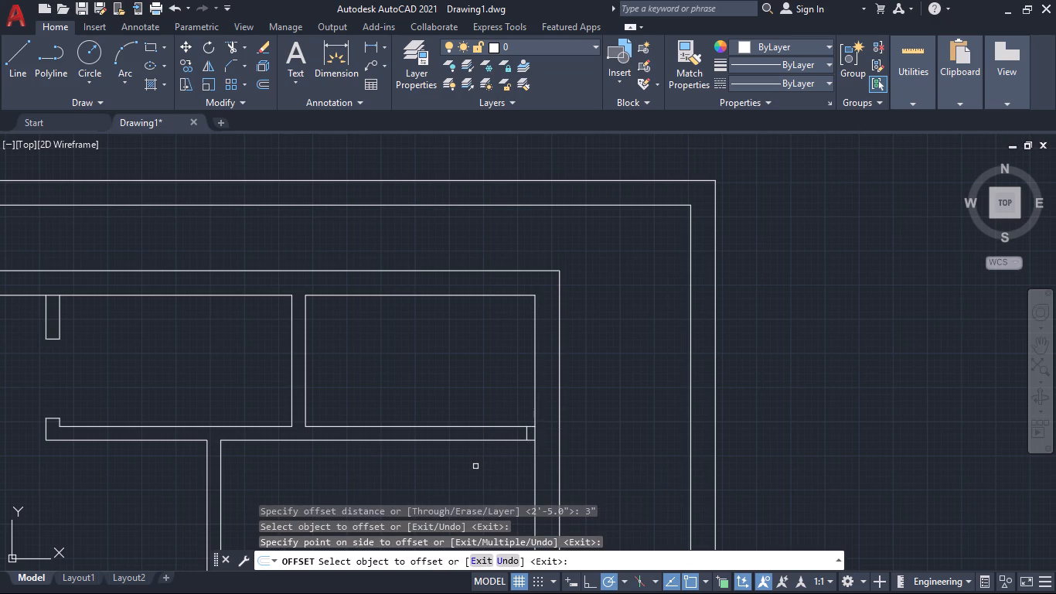
# Offset the new jamb line 2'5" to the left to mark the door width in the upper right room's bottom partition.
pyautogui.press('space')
pyautogui.press('space')
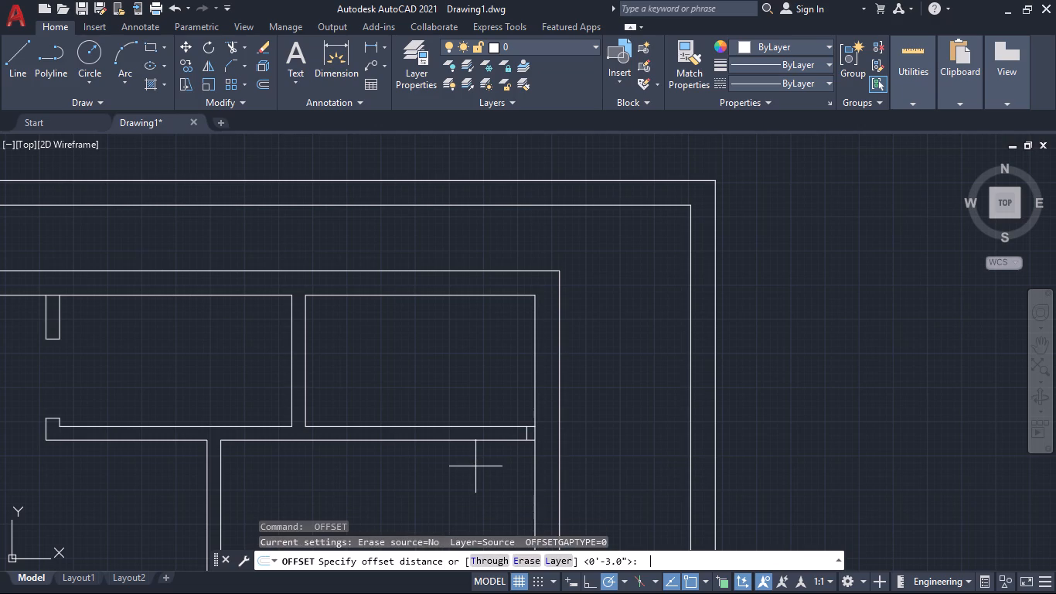
pyautogui.press('3')
pyautogui.press('BackSpace')
pyautogui.write("2'")
pyautogui.write('5"')
pyautogui.press('Return')
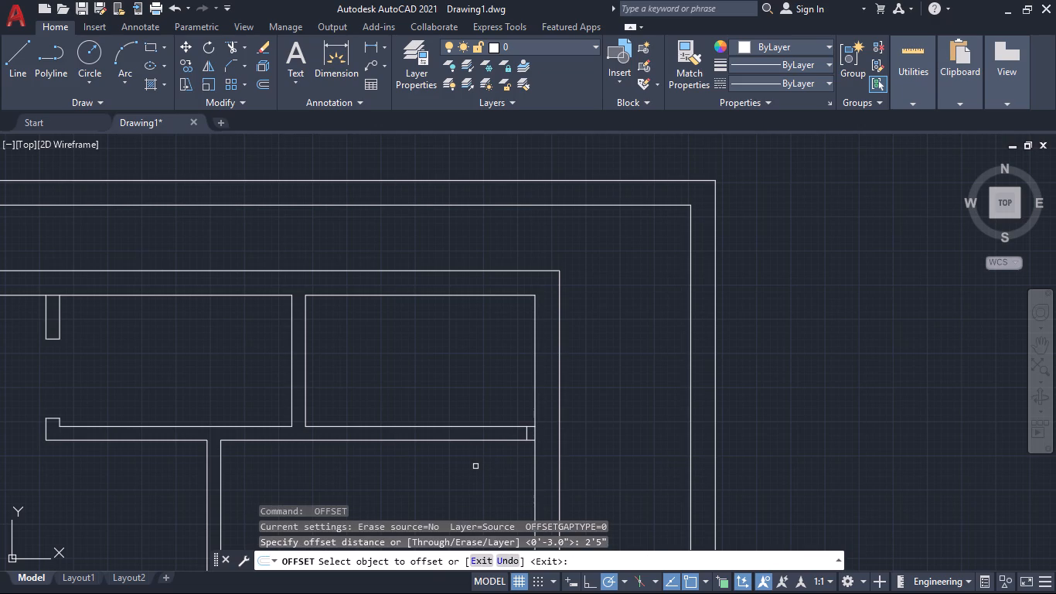
pyautogui.click(527, 432)
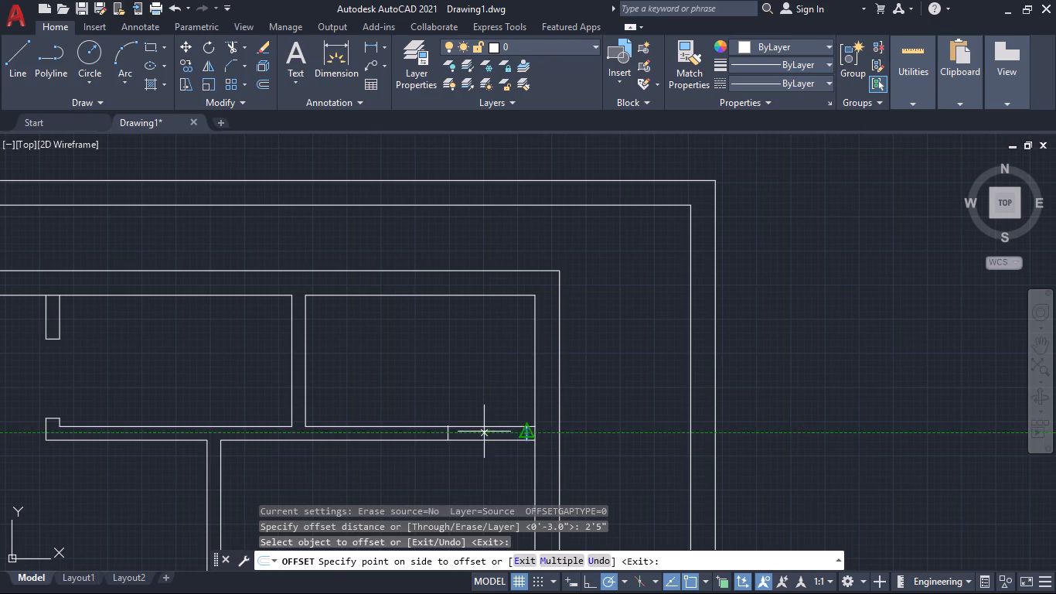
pyautogui.click(431, 439)
# End the offset and examine the middle rooms and their partitions to find the next door location.
pyautogui.scroll(-1, 445, 471)
pyautogui.moveTo(437, 481); pyautogui.dragTo(446, 425, button='middle')
pyautogui.scroll(-1, 446, 425)
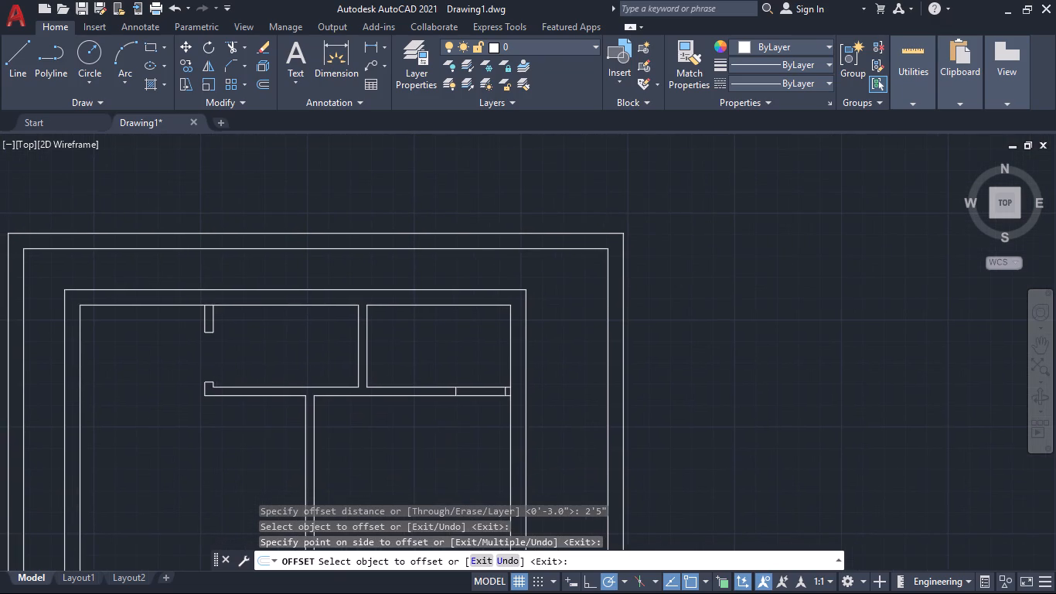
pyautogui.moveTo(440, 434); pyautogui.dragTo(483, 350, button='middle')
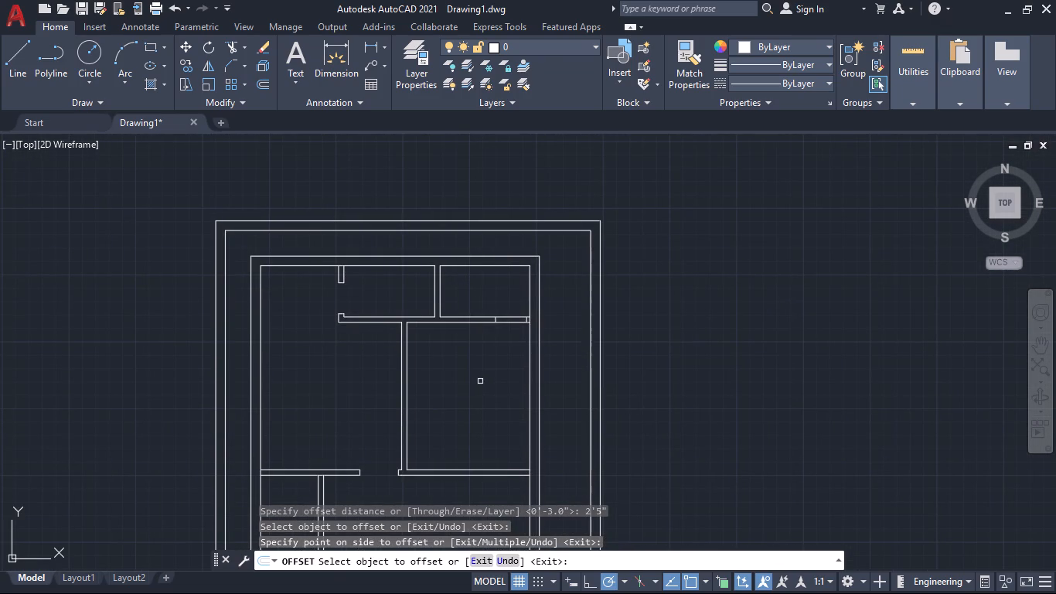
pyautogui.moveTo(462, 400); pyautogui.dragTo(479, 370, button='middle')
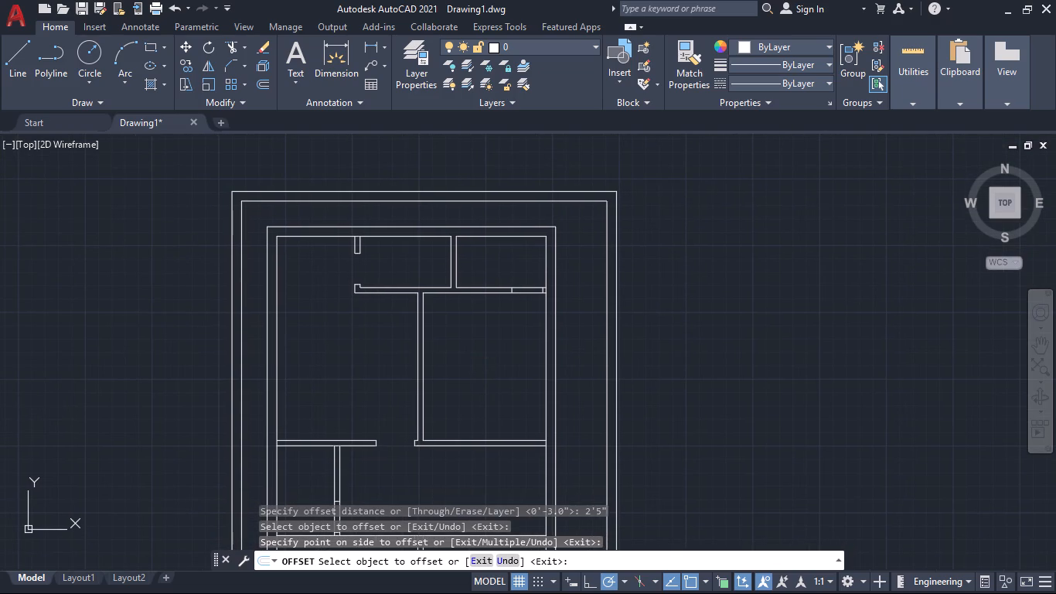
pyautogui.moveTo(479, 392); pyautogui.dragTo(485, 371, button='middle')
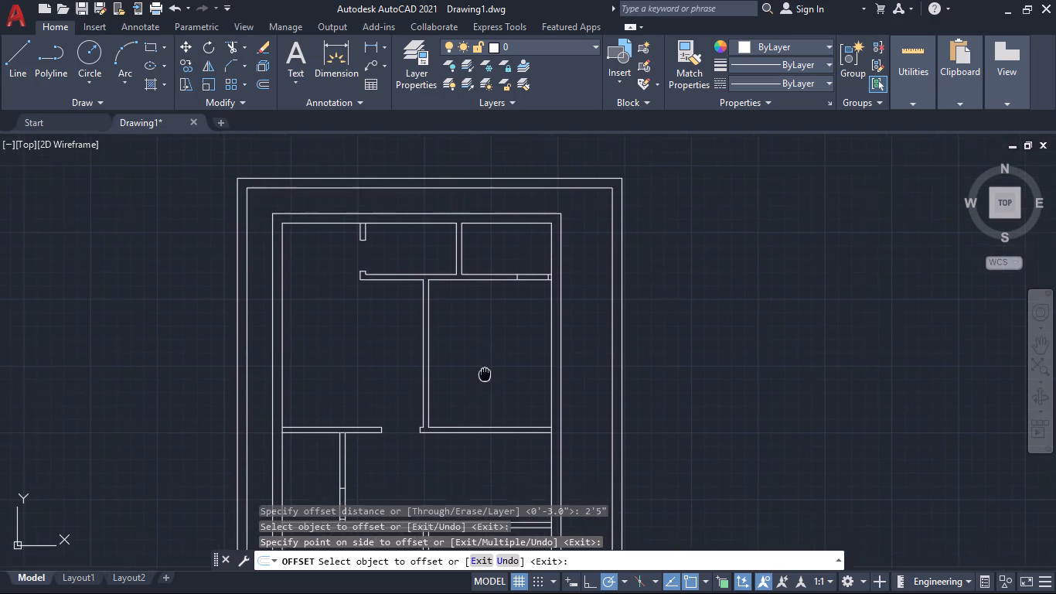
pyautogui.moveTo(485, 371); pyautogui.dragTo(433, 328, button='middle')
pyautogui.scroll(2, 456, 370)
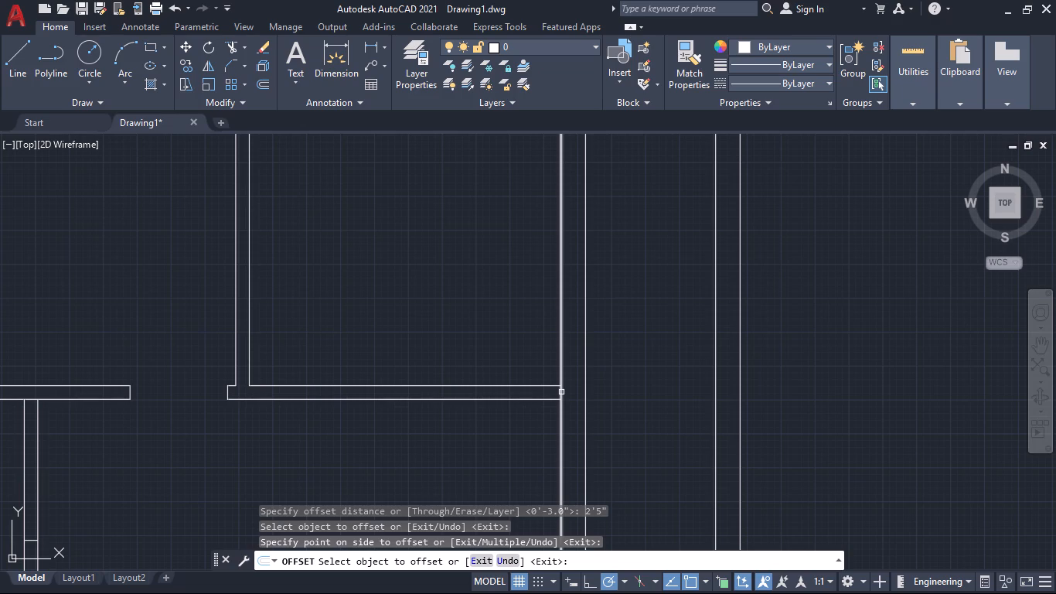
pyautogui.scroll(-3, 533, 401)
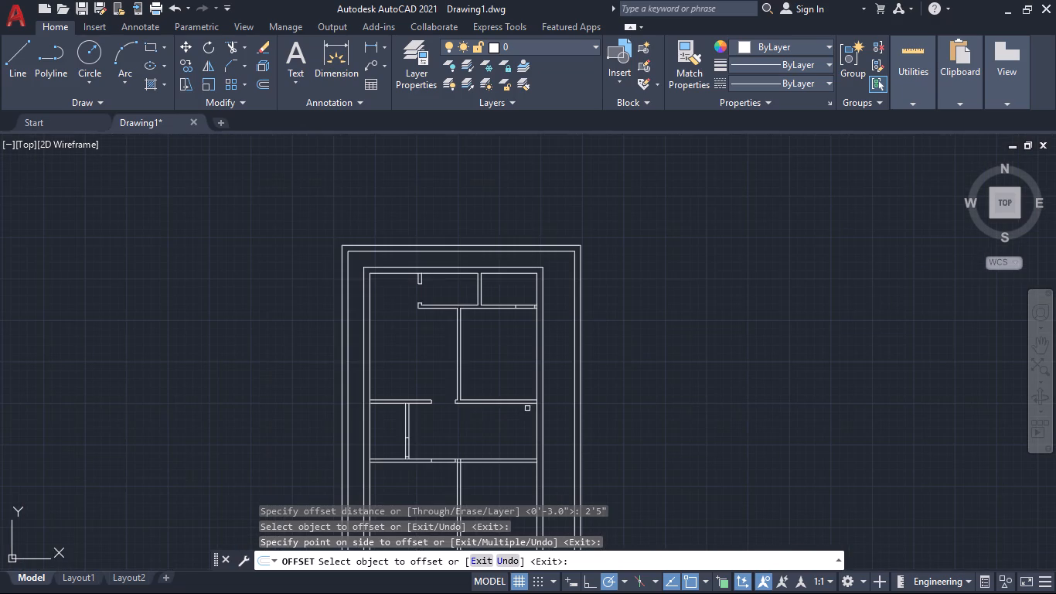
pyautogui.scroll(1, 455, 398)
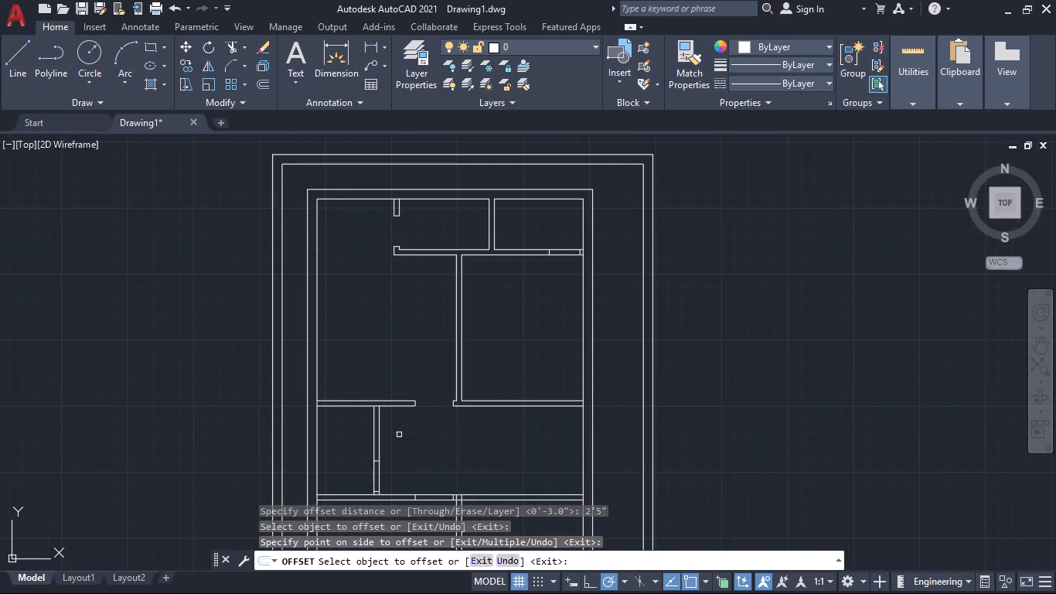
pyautogui.moveTo(420, 457); pyautogui.dragTo(415, 385, button='middle')
pyautogui.moveTo(478, 394); pyautogui.dragTo(461, 392, button='middle')
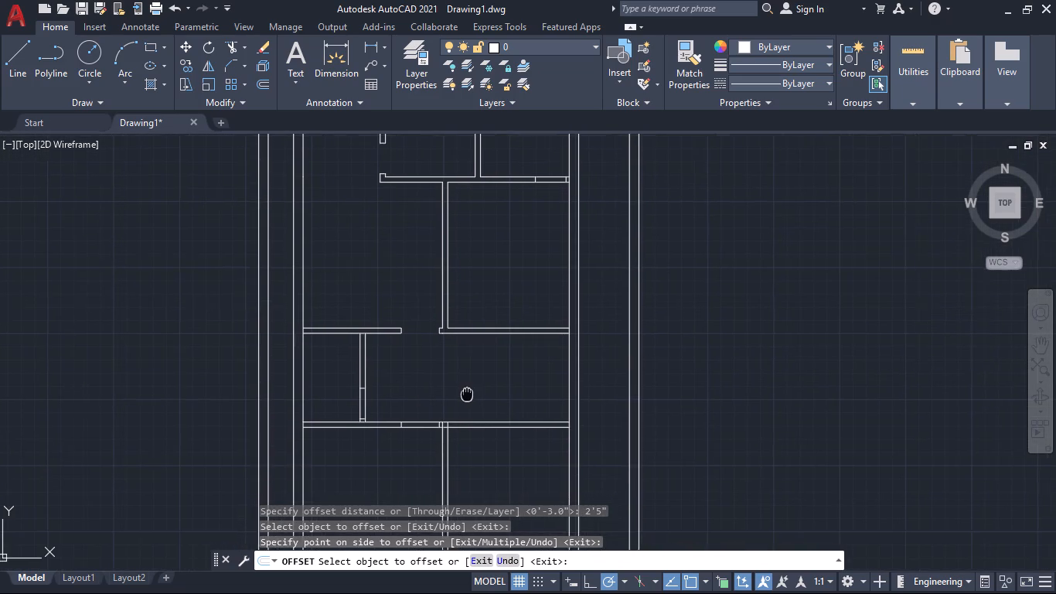
pyautogui.moveTo(461, 392); pyautogui.dragTo(428, 406, button='middle')
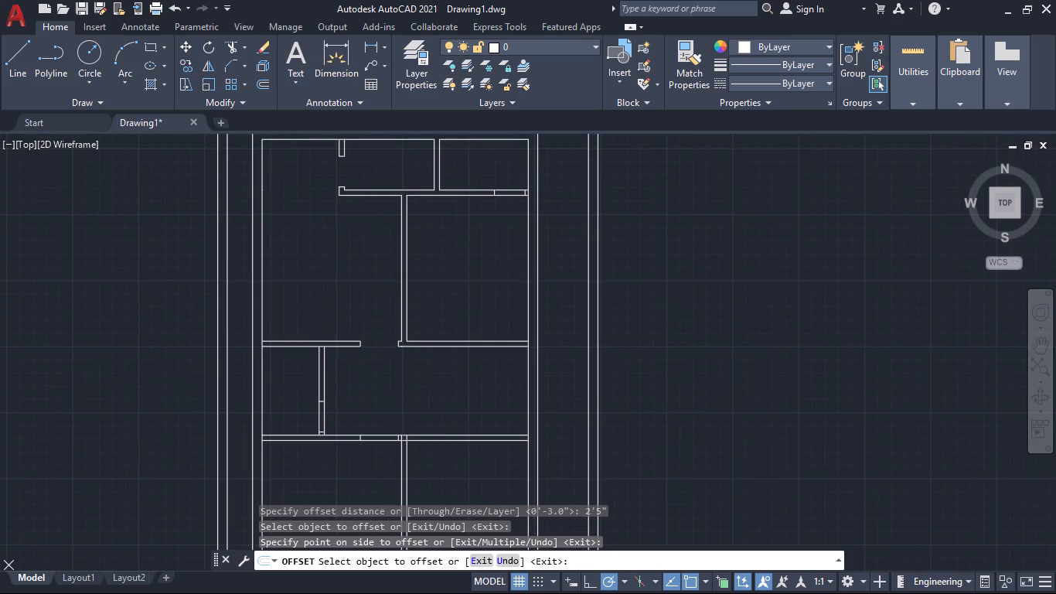
pyautogui.scroll(-2, 428, 406)
pyautogui.moveTo(428, 406); pyautogui.dragTo(398, 405, button='middle')
pyautogui.scroll(3, 428, 406)
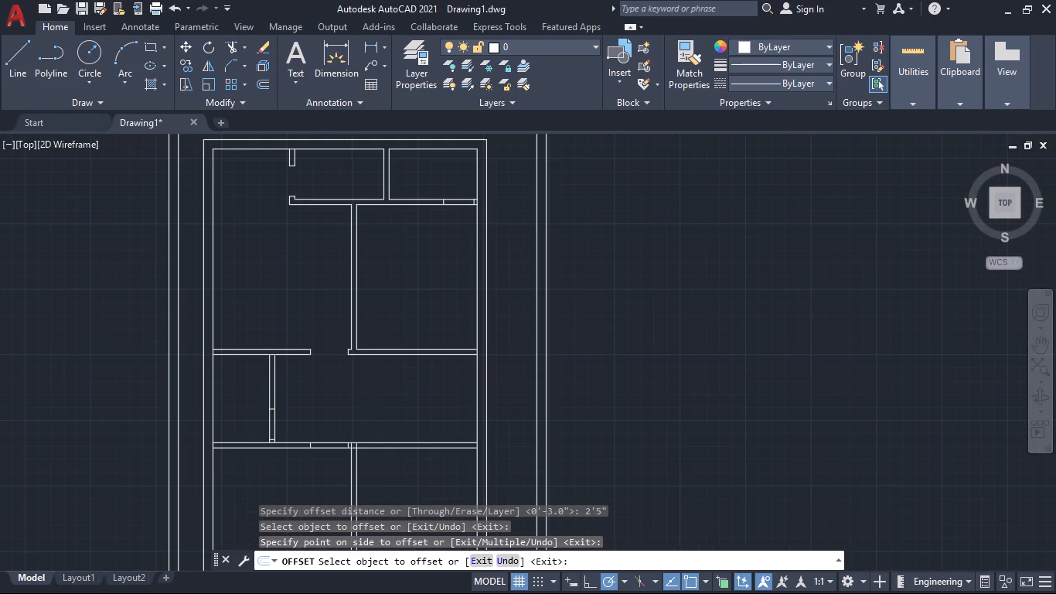
pyautogui.press('Escape')
# Break the right wall's inner line at the lower and upper faces of the horizontal partition below the large right room.
pyautogui.write('bre')
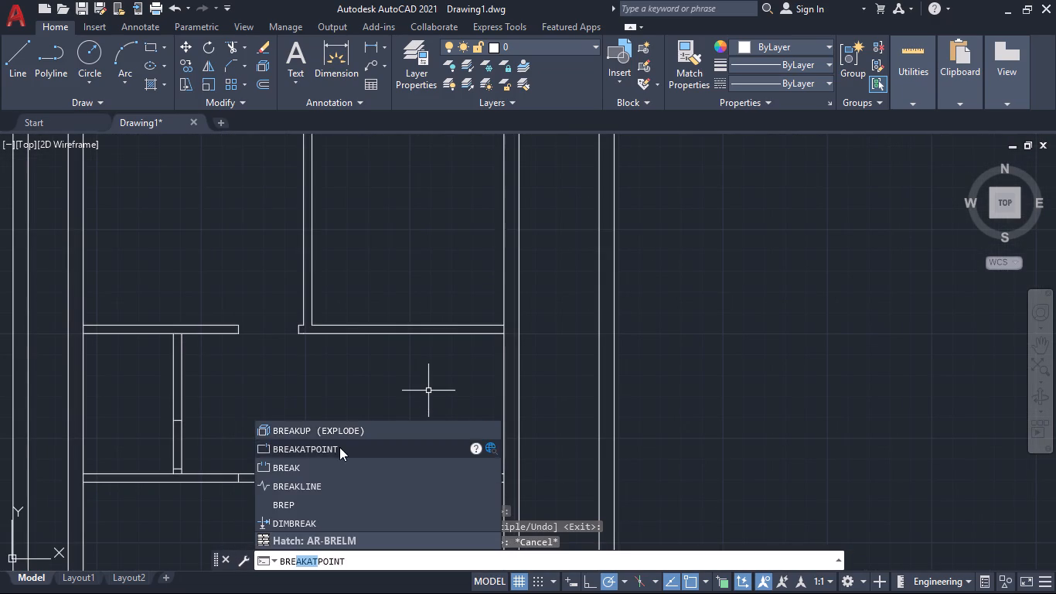
pyautogui.click(339, 447)
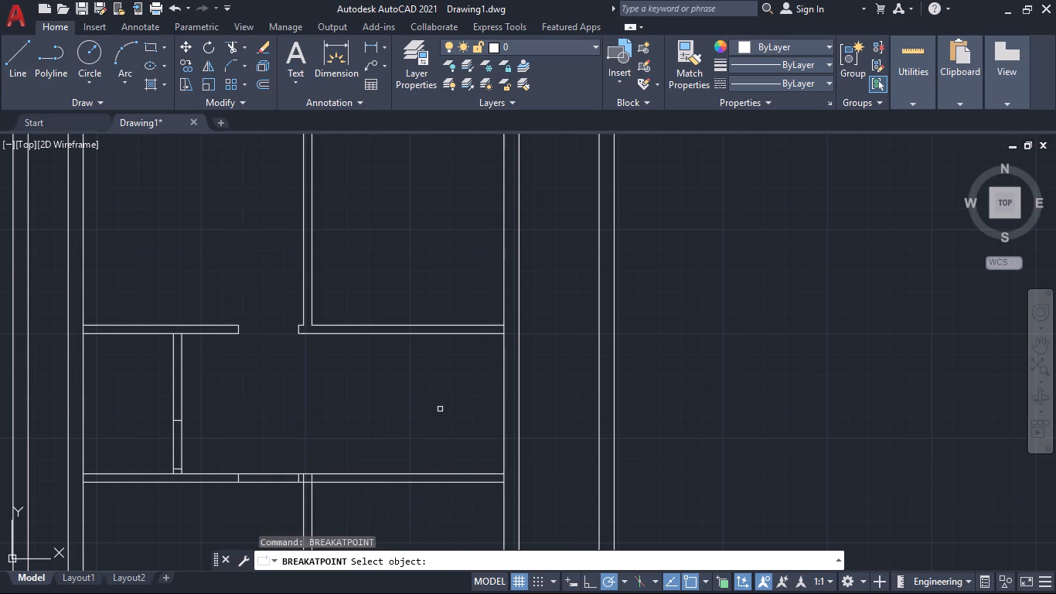
pyautogui.scroll(-3, 465, 384)
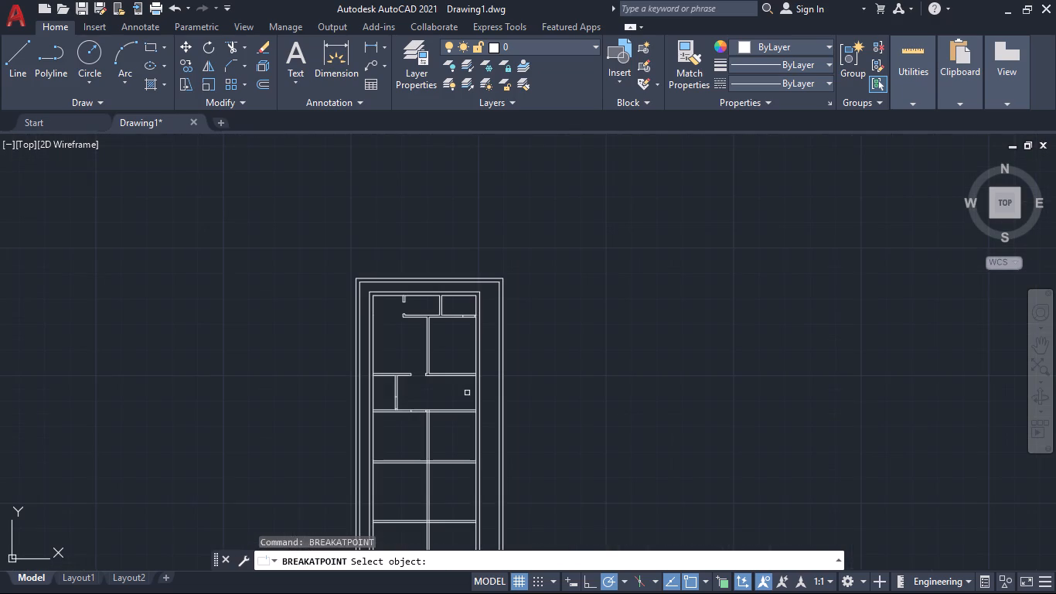
pyautogui.scroll(2, 476, 380)
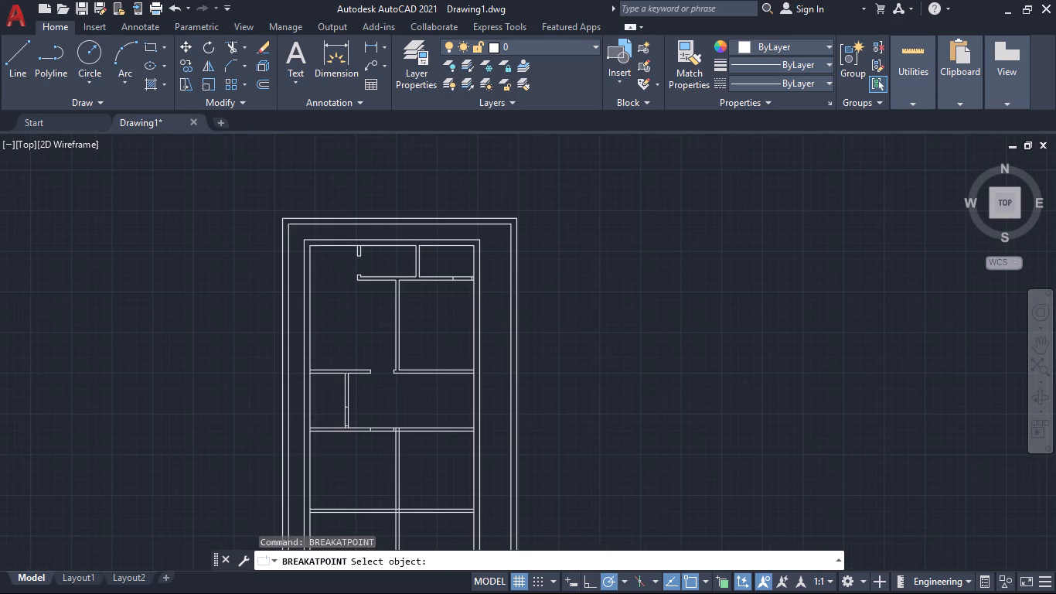
pyautogui.scroll(1, 476, 380)
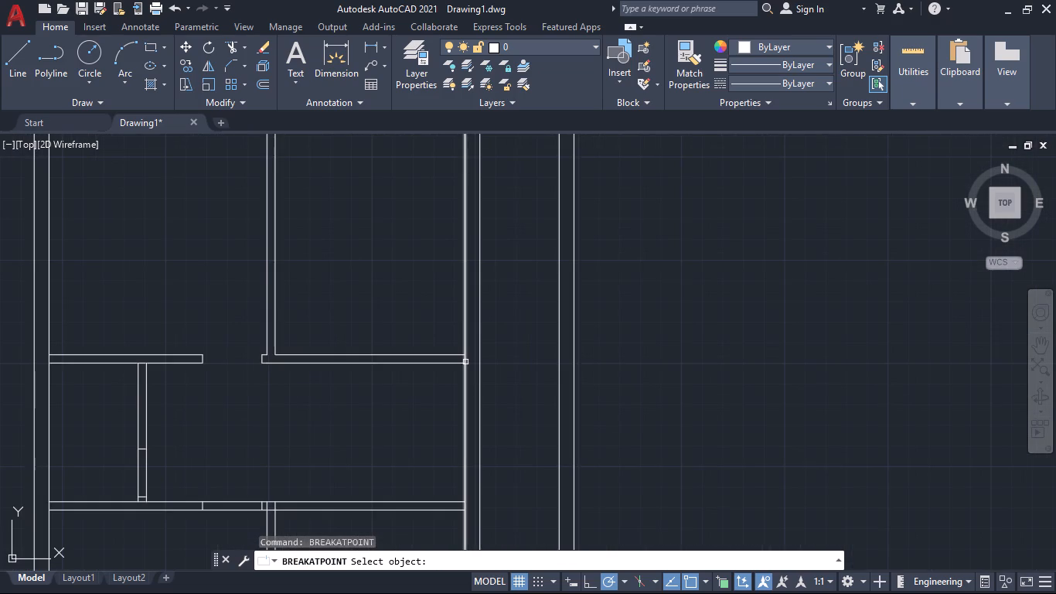
pyautogui.click(465, 360)
pyautogui.scroll(5, 465, 360)
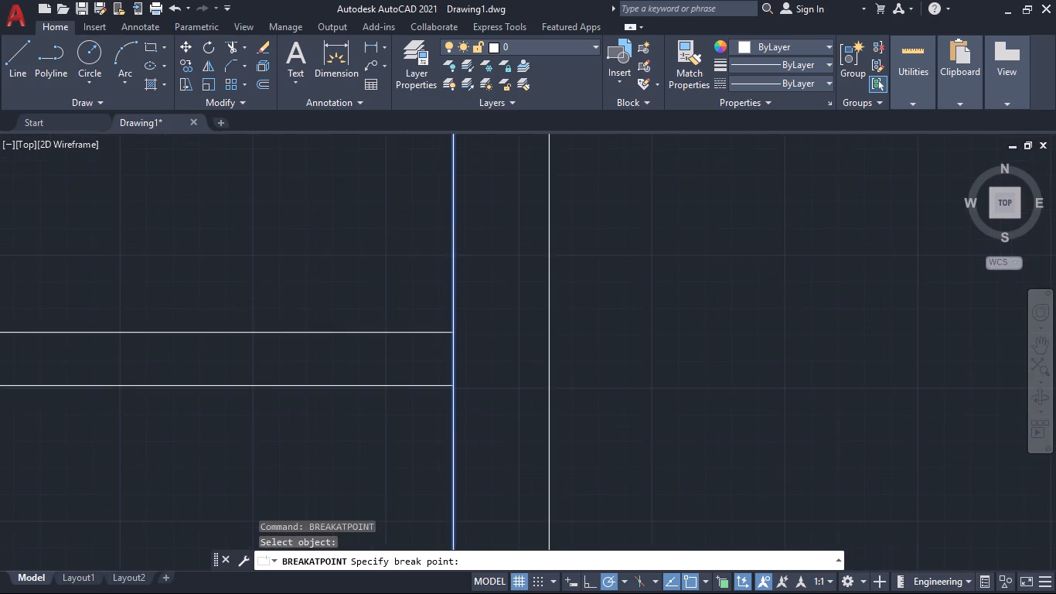
pyautogui.click(445, 400)
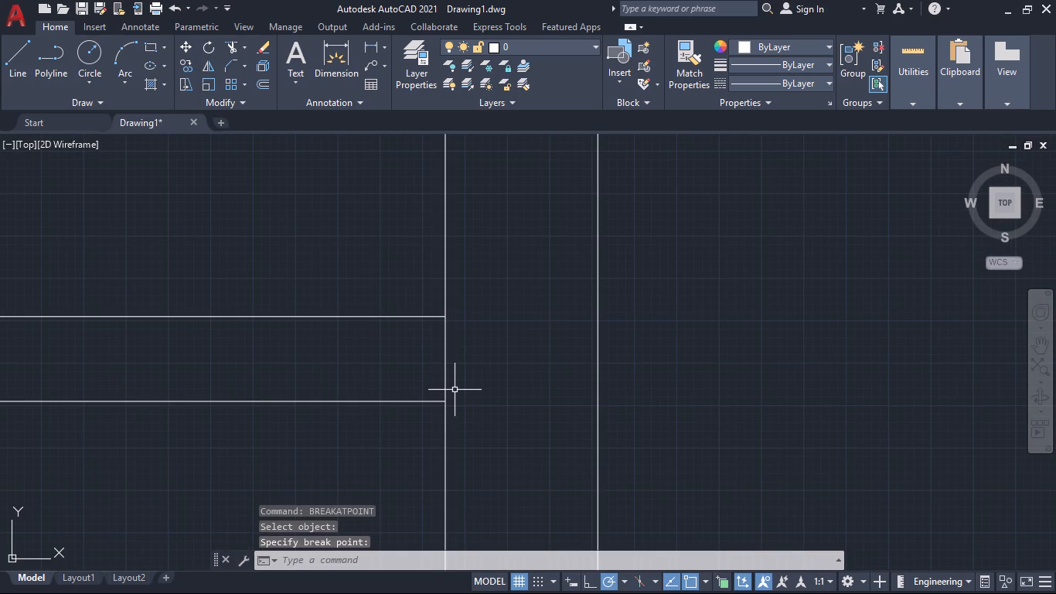
pyautogui.press('Return')
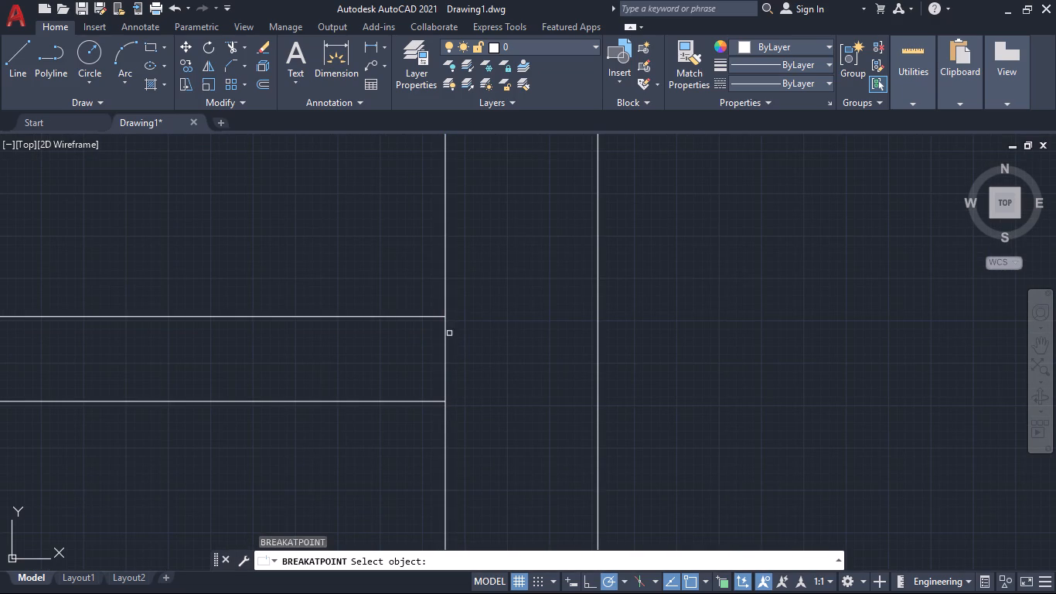
pyautogui.click(447, 333)
pyautogui.click(444, 317)
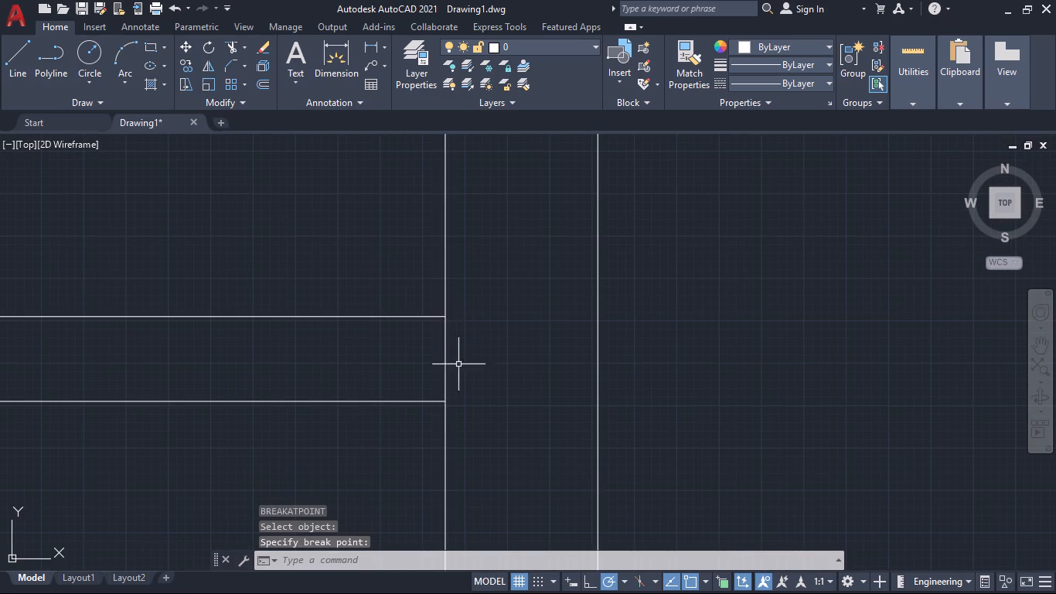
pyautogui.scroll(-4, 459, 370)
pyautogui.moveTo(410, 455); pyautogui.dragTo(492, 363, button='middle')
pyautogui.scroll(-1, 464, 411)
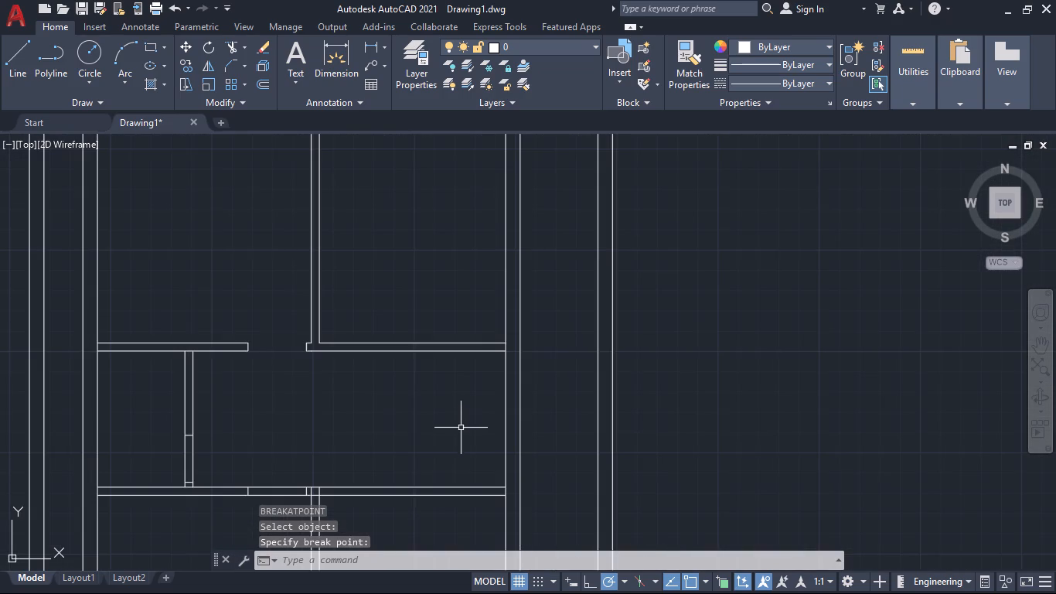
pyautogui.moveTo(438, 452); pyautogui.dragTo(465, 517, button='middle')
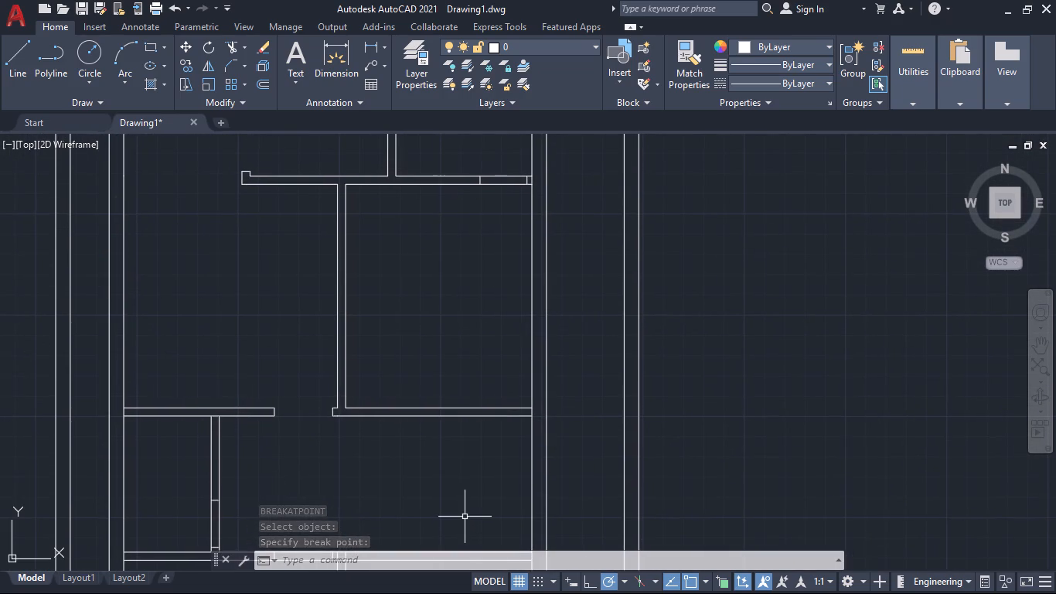
# Offset the right wall's short segment at the end of the partition below the large right room 3" inward as a door jamb.
pyautogui.press('o')
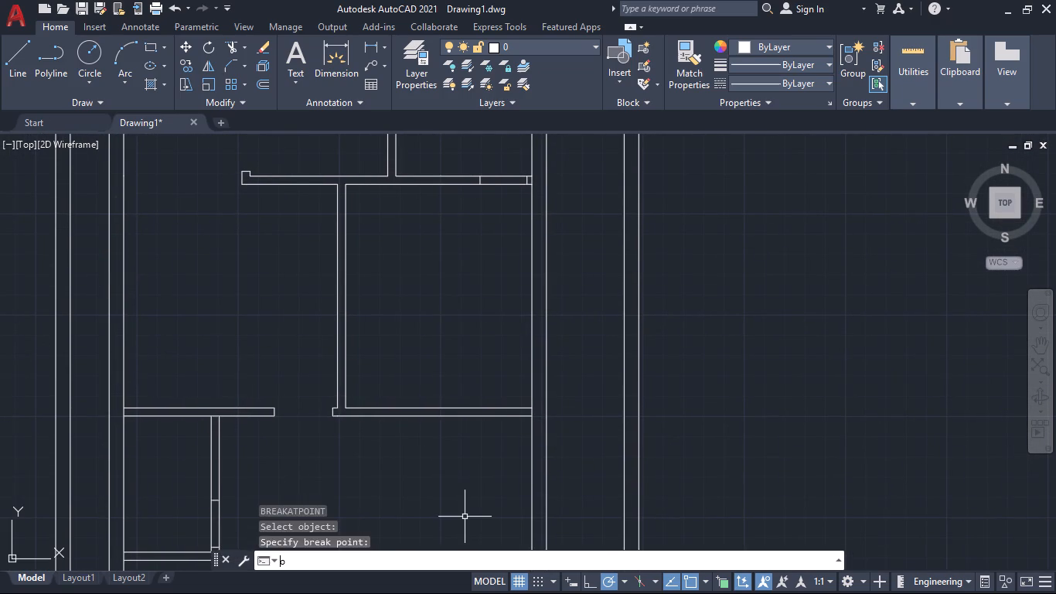
pyautogui.press('Return')
pyautogui.write('3"')
pyautogui.press('Return')
pyautogui.scroll(4, 497, 396)
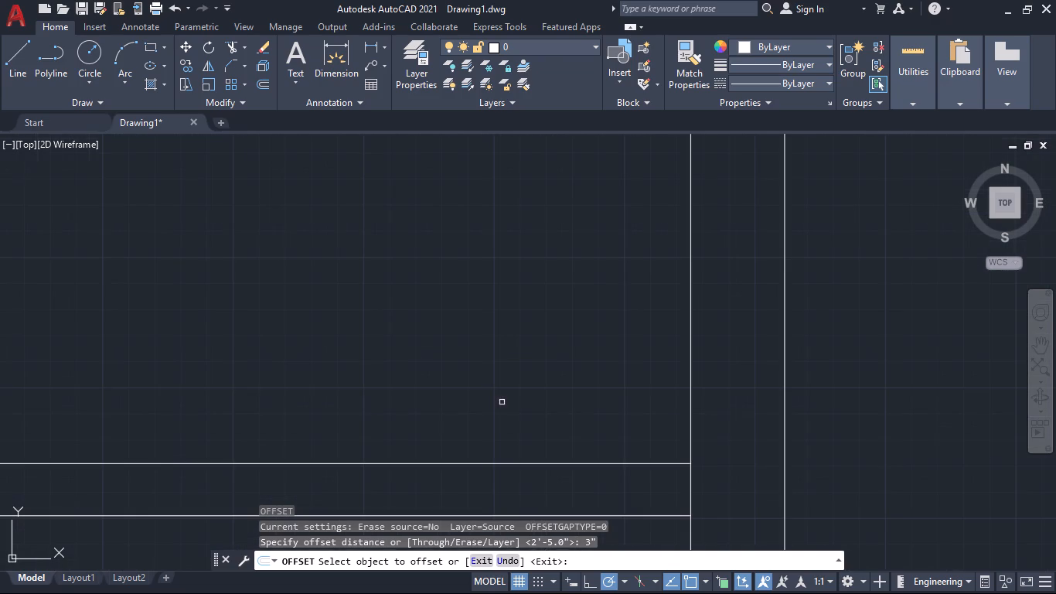
pyautogui.click(692, 500)
pyautogui.click(639, 493)
pyautogui.scroll(-1, 622, 484)
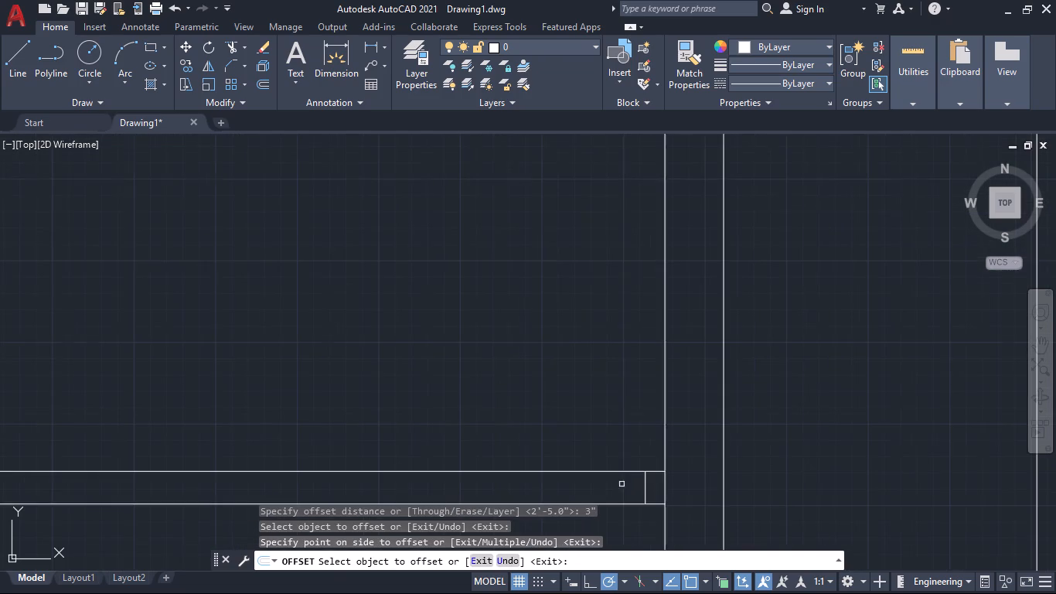
# Offset the new jamb line 2'5" to the left to mark the door width in the partition below the large right room.
pyautogui.press('space')
pyautogui.press('space')
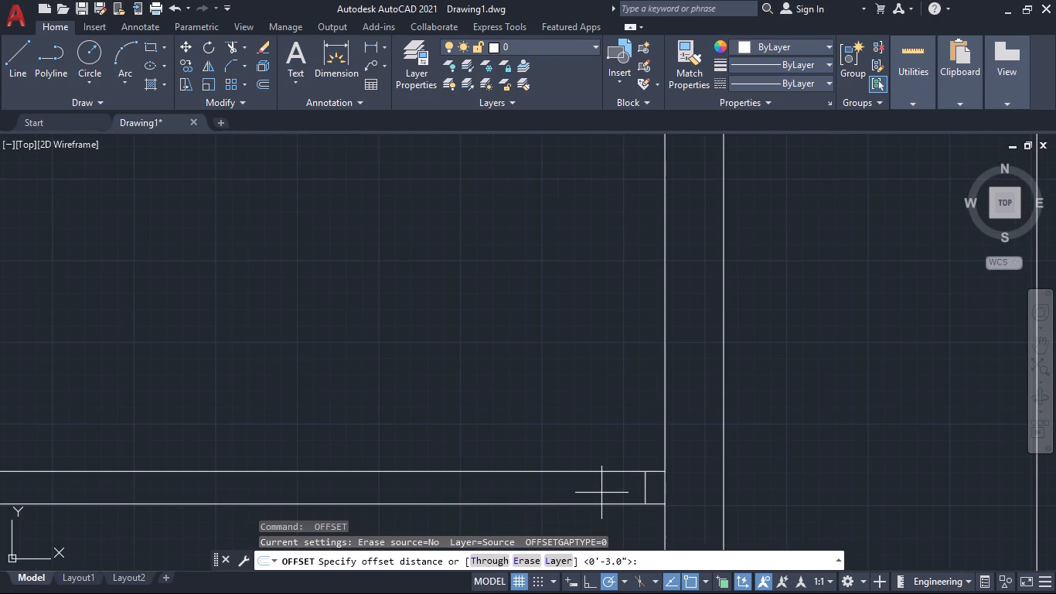
pyautogui.write('2\'5"')
pyautogui.press('Return')
pyautogui.click(644, 485)
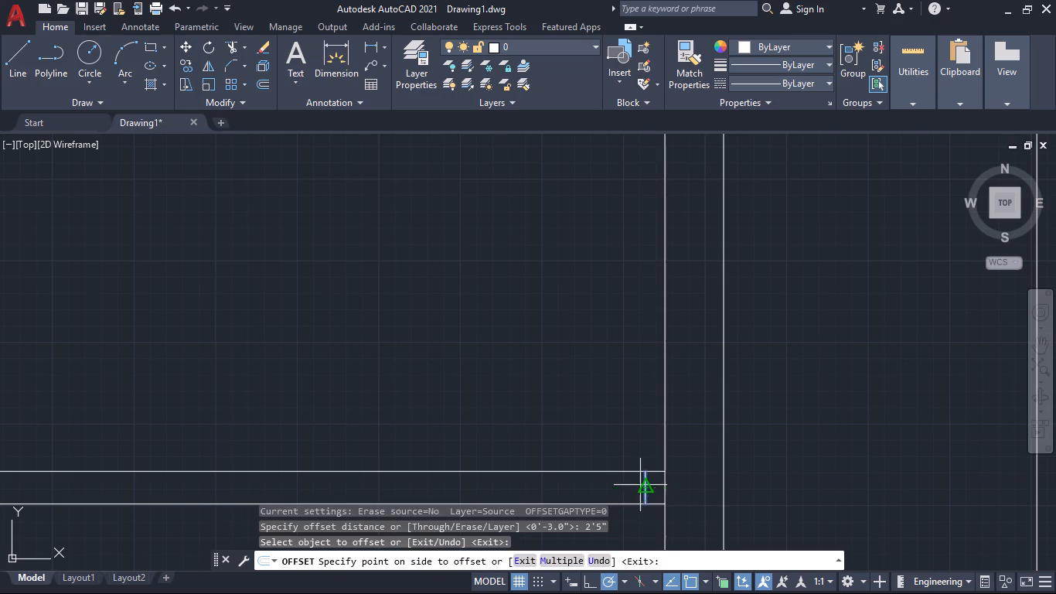
pyautogui.click(538, 488)
pyautogui.scroll(-3, 537, 435)
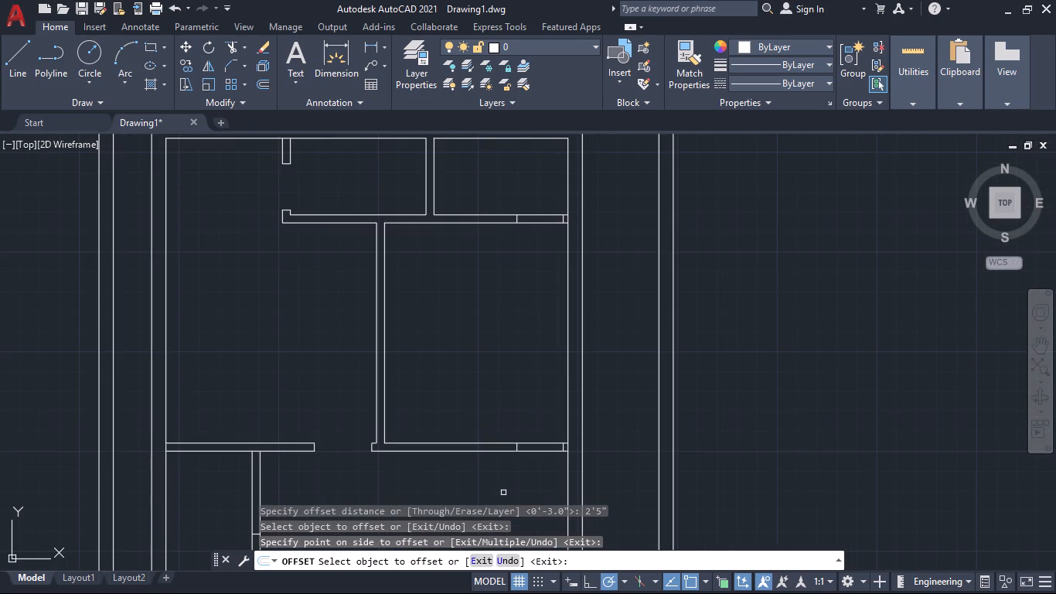
pyautogui.moveTo(503, 495); pyautogui.dragTo(486, 471, button='middle')
pyautogui.scroll(-1, 486, 471)
pyautogui.moveTo(473, 471); pyautogui.dragTo(481, 453, button='middle')
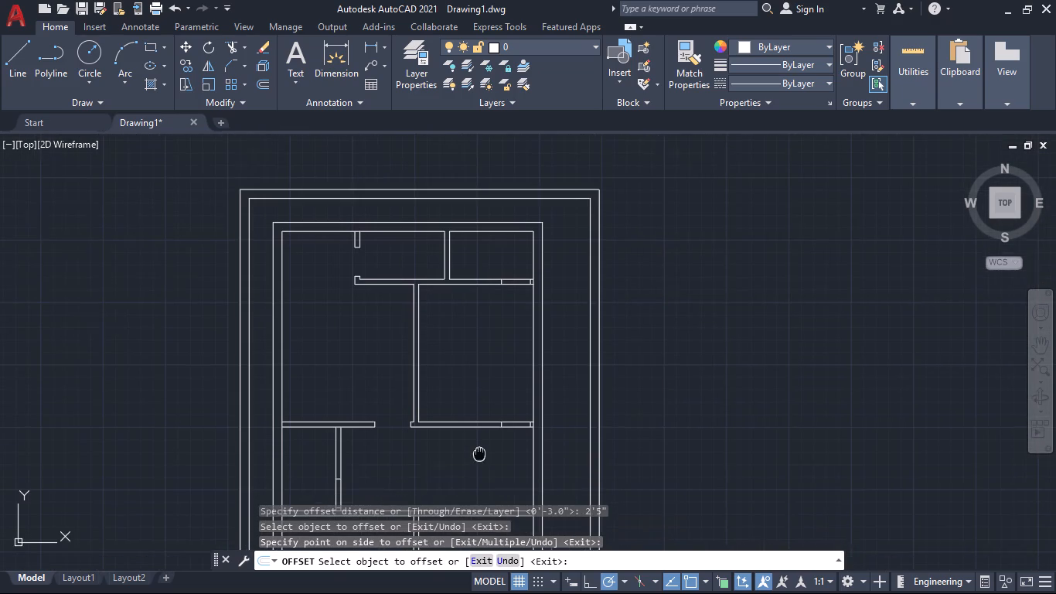
pyautogui.moveTo(481, 453); pyautogui.dragTo(495, 473, button='middle')
pyautogui.scroll(-1, 495, 473)
pyautogui.moveTo(495, 473); pyautogui.dragTo(493, 462, button='middle')
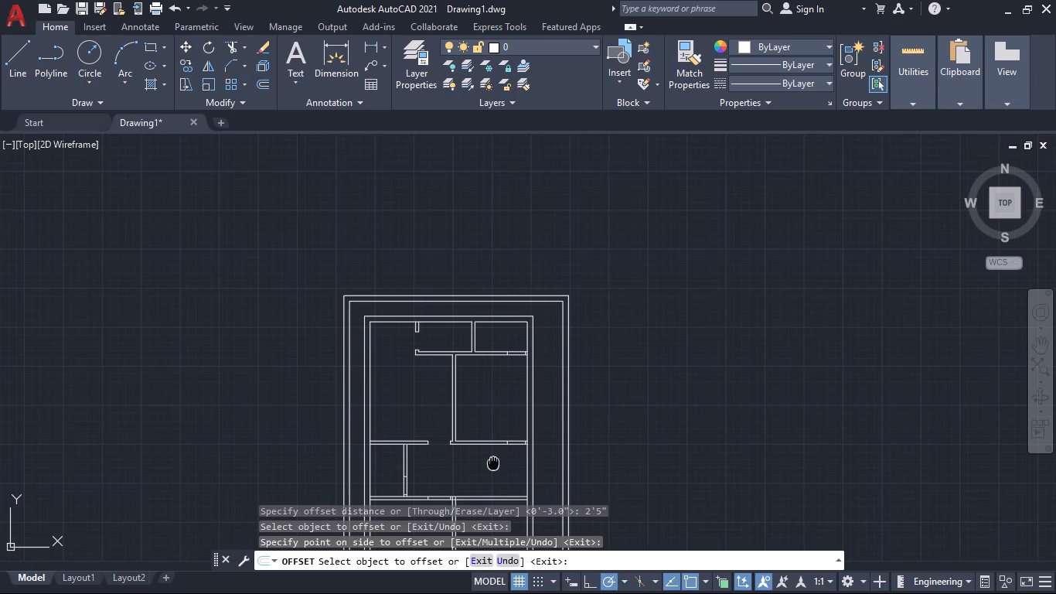
pyautogui.moveTo(493, 462); pyautogui.dragTo(519, 452, button='middle')
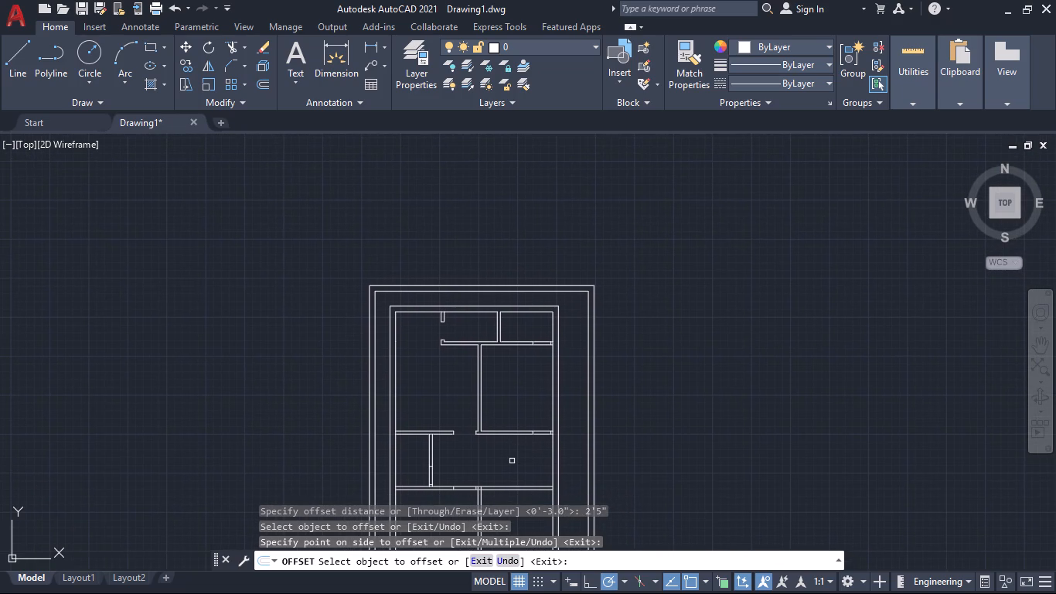
pyautogui.press('Escape')
# Trim the door opening in the upper right room's bottom partition and remove the short wall segment behind its right jamb.
pyautogui.write('tr')
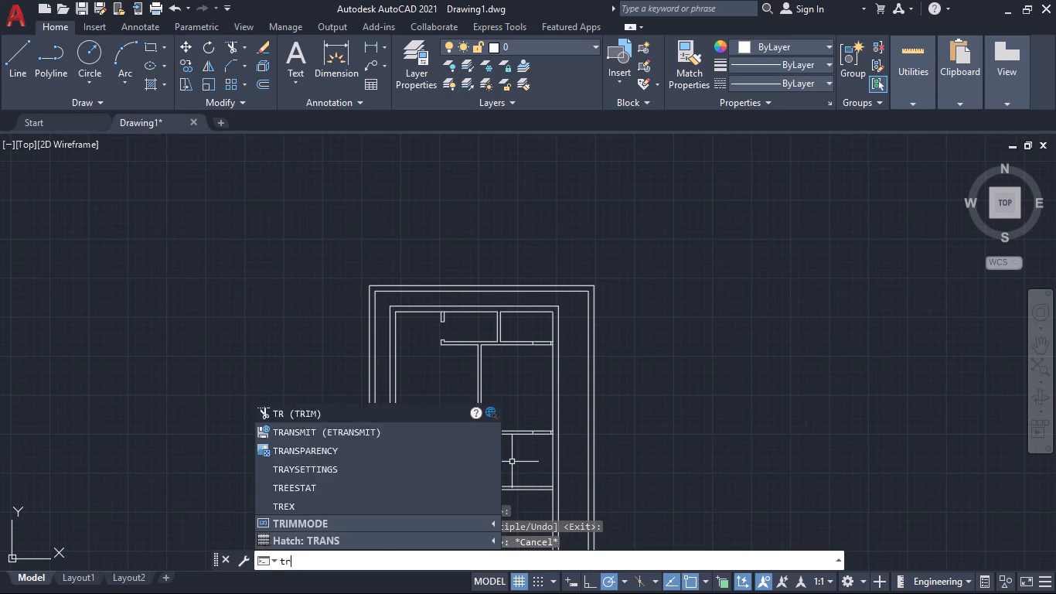
pyautogui.press('Return')
pyautogui.moveTo(537, 365); pyautogui.dragTo(480, 452, button='middle')
pyautogui.scroll(2, 476, 428)
pyautogui.click(490, 407)
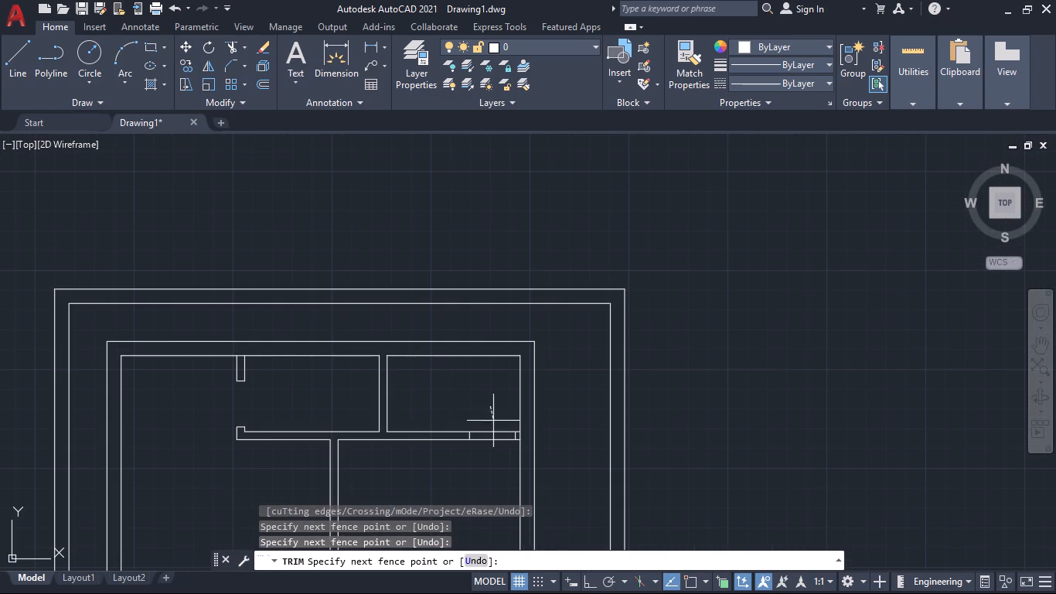
pyautogui.click(496, 456)
pyautogui.scroll(4, 526, 420)
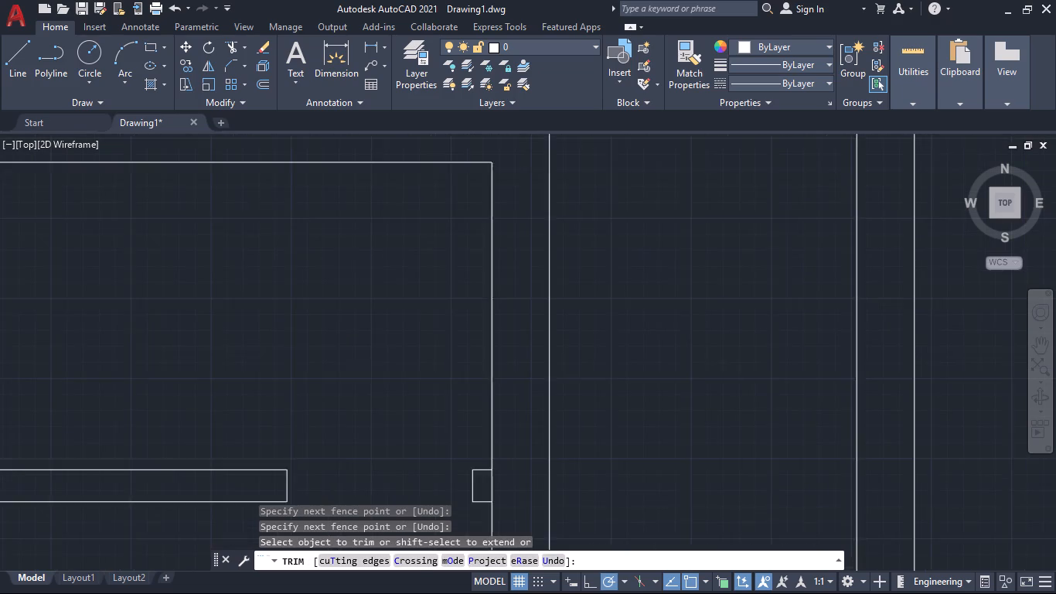
pyautogui.moveTo(485, 486); pyautogui.dragTo(502, 380, button='middle')
pyautogui.click(485, 411)
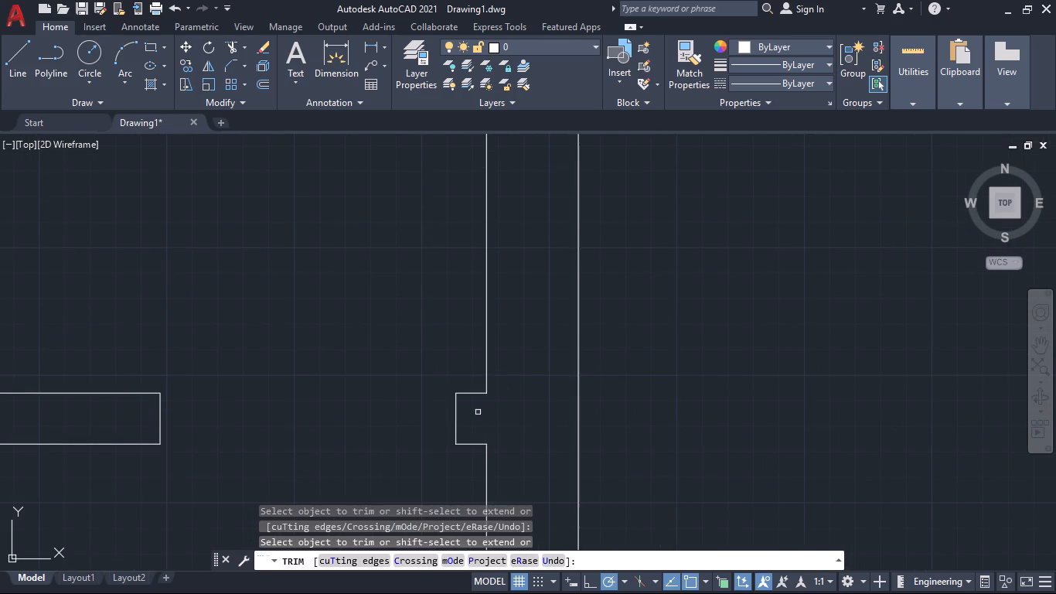
# Trim the door opening in the partition below the large right room and the short wall segment behind its right jamb.
pyautogui.scroll(-4, 384, 424)
pyautogui.moveTo(349, 464); pyautogui.dragTo(512, 339, button='middle')
pyautogui.scroll(-1, 506, 359)
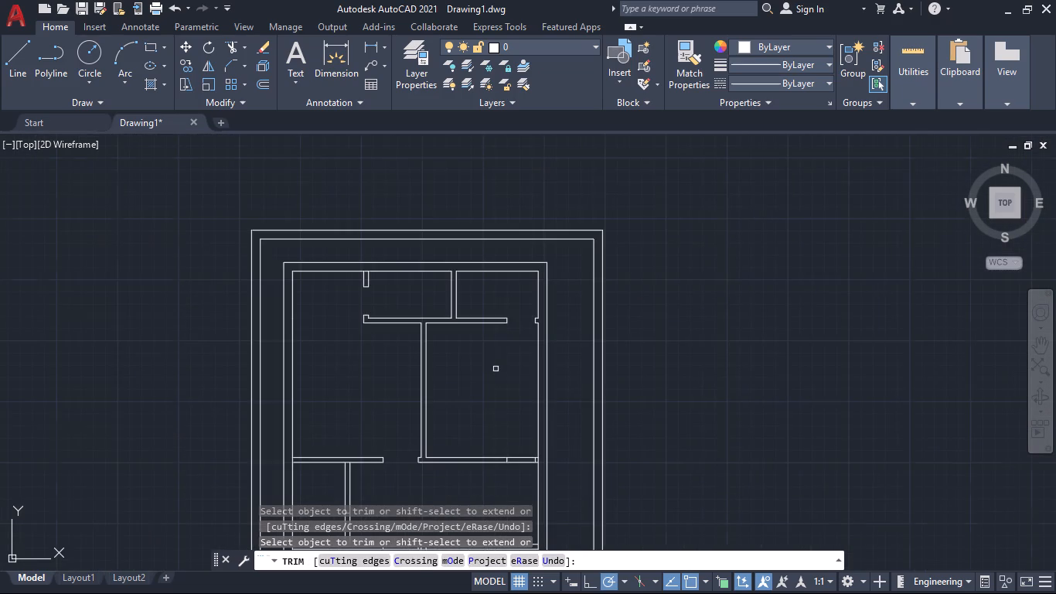
pyautogui.moveTo(465, 402); pyautogui.dragTo(461, 281, button='middle')
pyautogui.scroll(3, 492, 317)
pyautogui.moveTo(542, 348); pyautogui.dragTo(415, 278, button='middle')
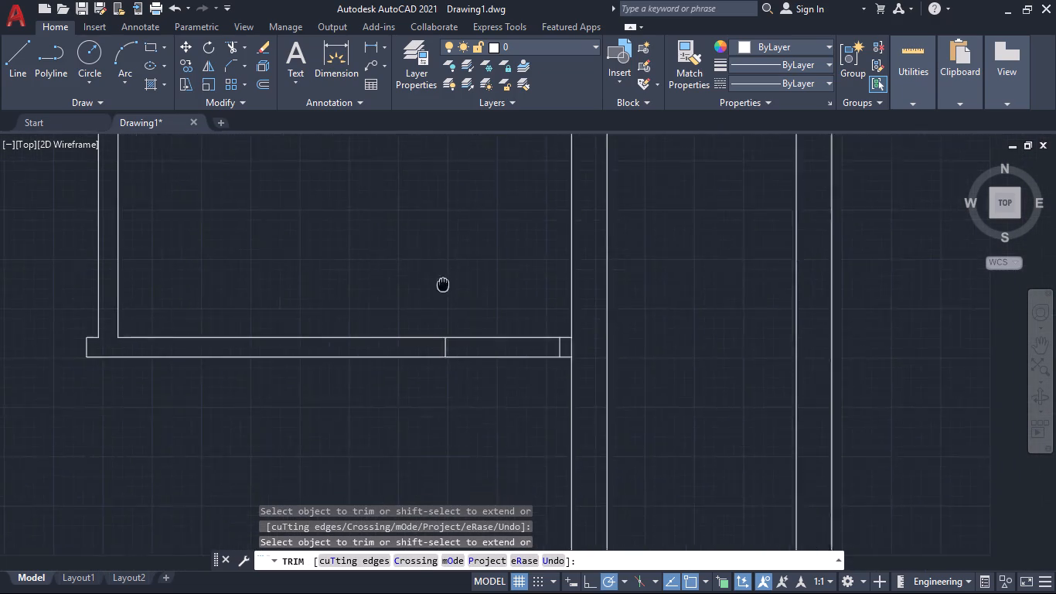
pyautogui.moveTo(415, 278); pyautogui.dragTo(407, 277, button='middle')
pyautogui.scroll(2, 523, 329)
pyautogui.click(518, 332)
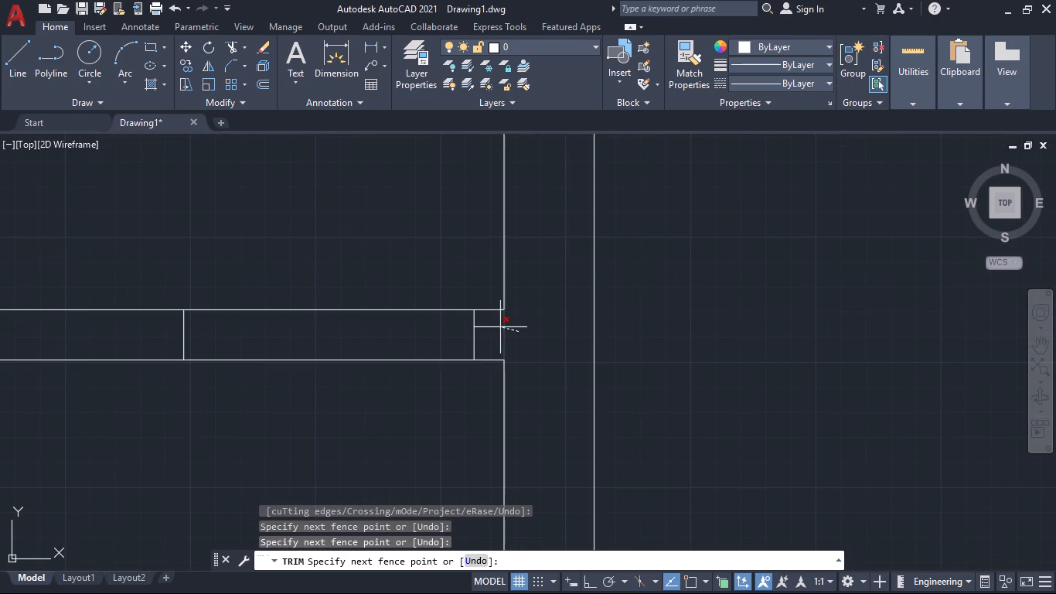
pyautogui.click(499, 326)
pyautogui.click(395, 280)
pyautogui.click(358, 391)
# Trim the opening between the two jamb lines in the horizontal partition below the small left room.
pyautogui.scroll(-2, 358, 391)
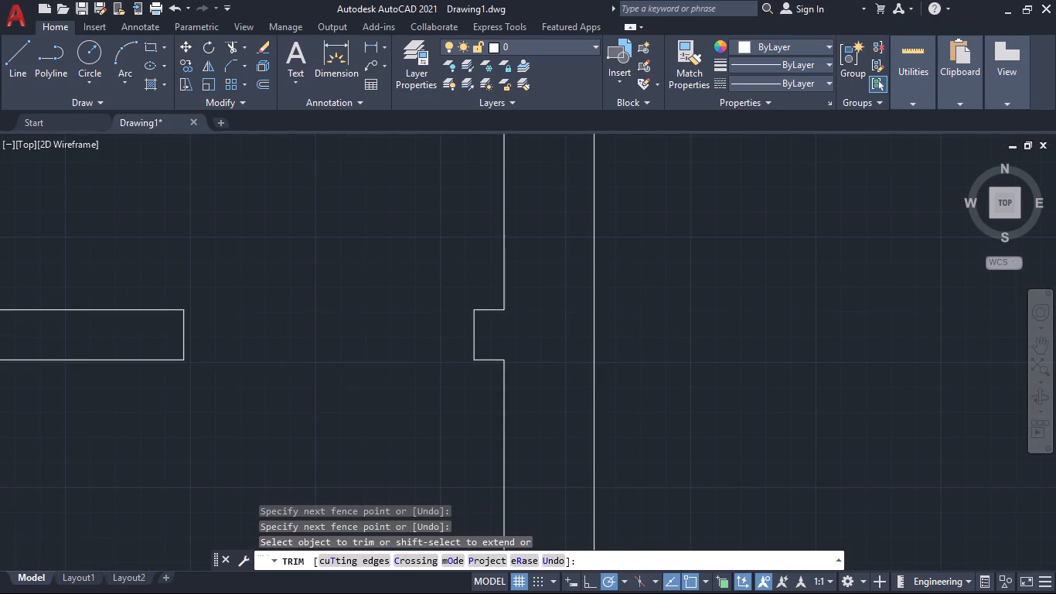
pyautogui.scroll(-3, 329, 427)
pyautogui.moveTo(302, 446); pyautogui.dragTo(432, 355, button='middle')
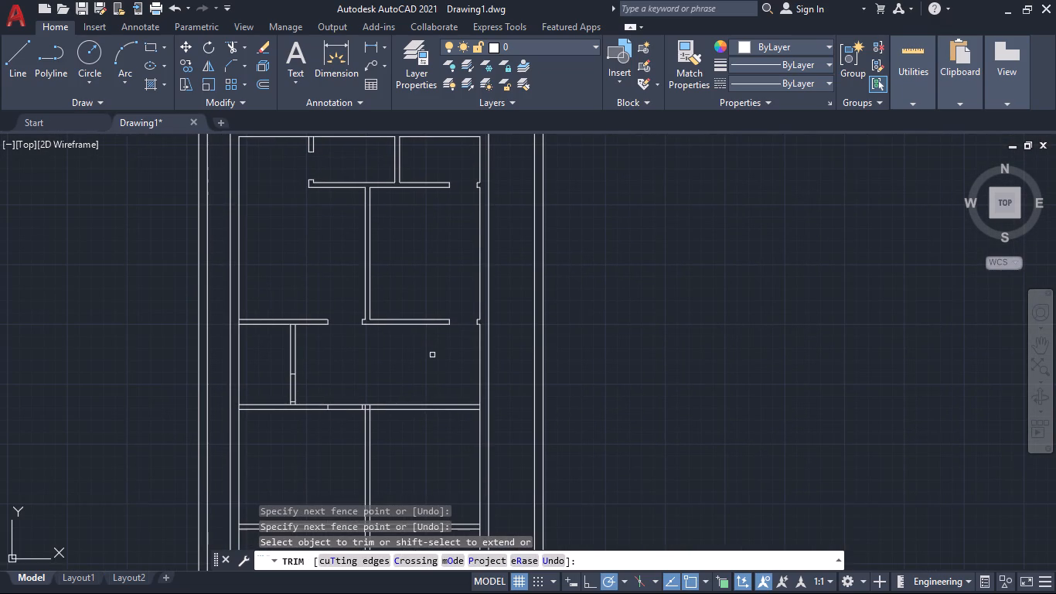
pyautogui.moveTo(346, 387); pyautogui.dragTo(410, 356, button='middle')
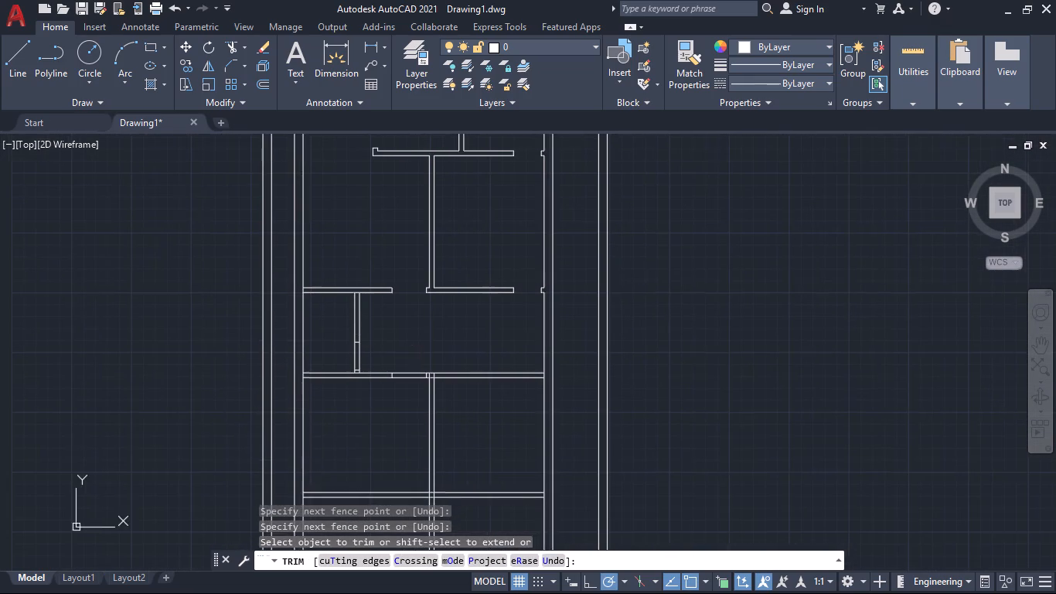
pyautogui.scroll(2, 408, 364)
pyautogui.click(407, 364)
pyautogui.click(397, 417)
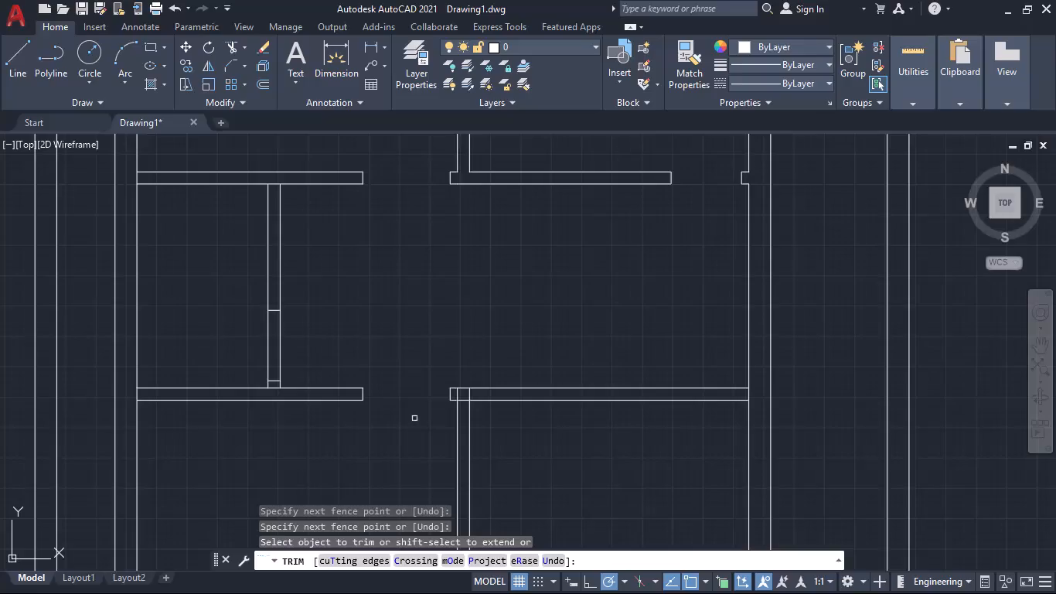
# Trim away the same partition's lines right of the central vertical partition and clean the corner where they met.
pyautogui.scroll(3, 460, 387)
pyautogui.scroll(-3, 407, 364)
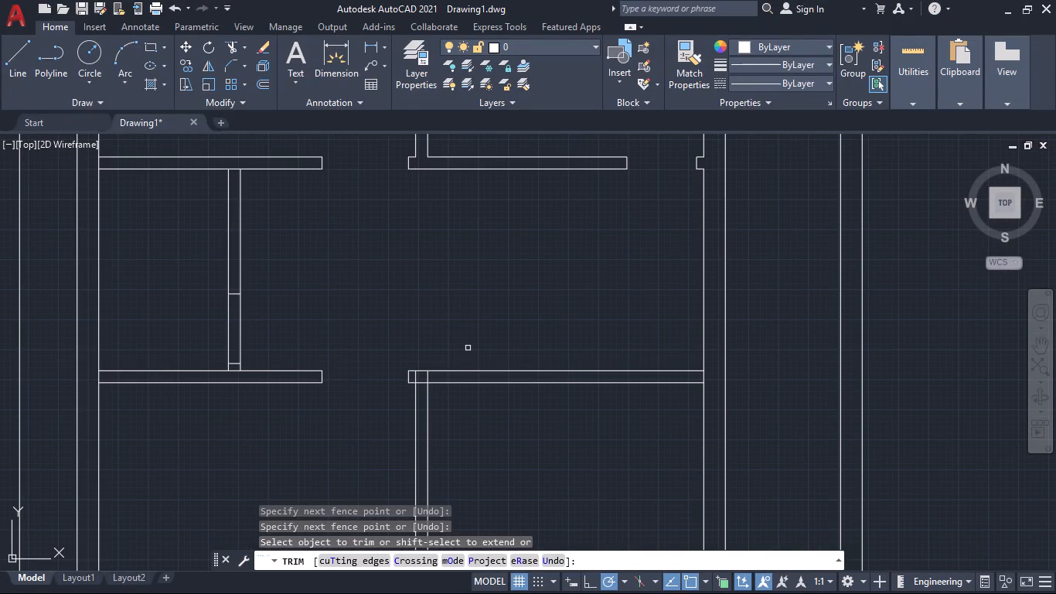
pyautogui.click(468, 348)
pyautogui.click(533, 422)
pyautogui.scroll(3, 417, 390)
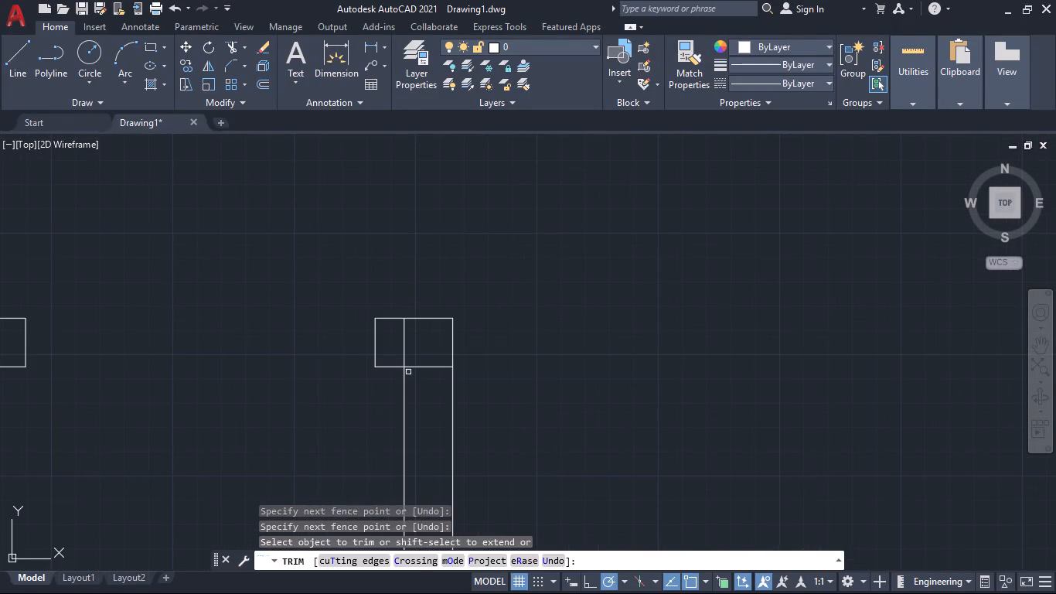
pyautogui.moveTo(397, 348); pyautogui.dragTo(431, 380)
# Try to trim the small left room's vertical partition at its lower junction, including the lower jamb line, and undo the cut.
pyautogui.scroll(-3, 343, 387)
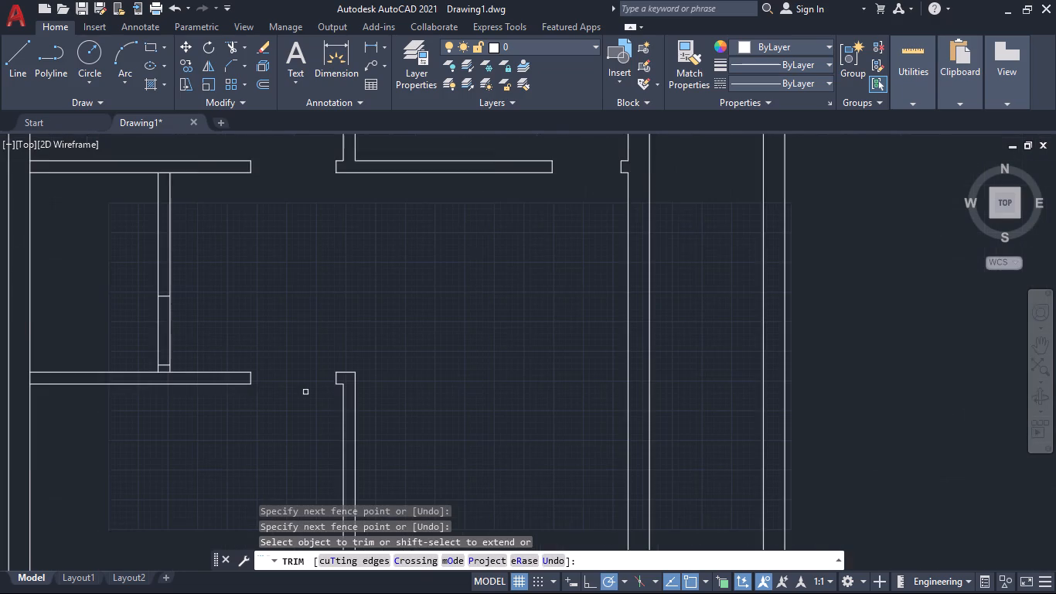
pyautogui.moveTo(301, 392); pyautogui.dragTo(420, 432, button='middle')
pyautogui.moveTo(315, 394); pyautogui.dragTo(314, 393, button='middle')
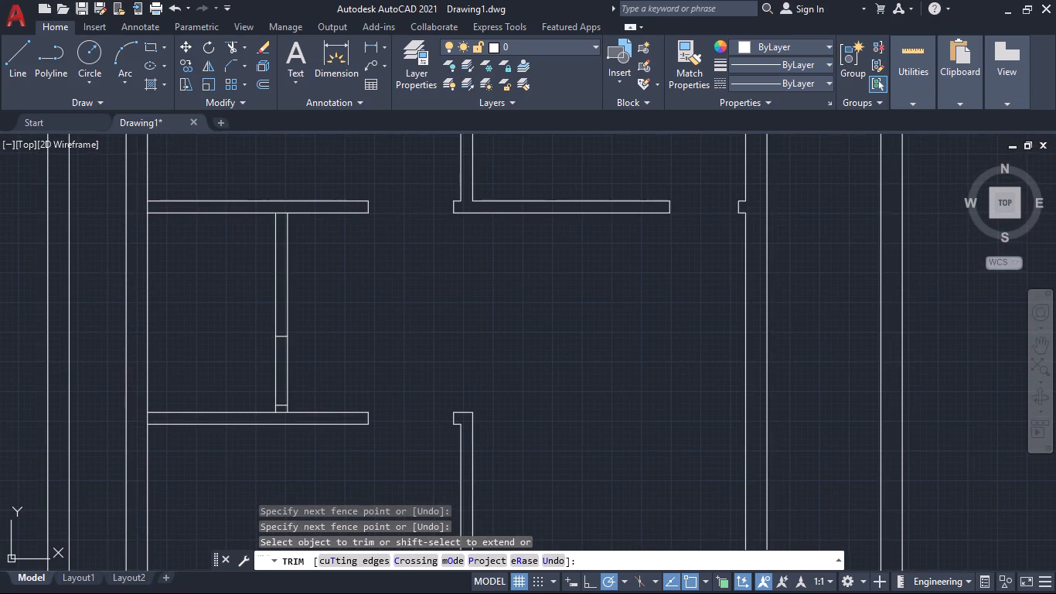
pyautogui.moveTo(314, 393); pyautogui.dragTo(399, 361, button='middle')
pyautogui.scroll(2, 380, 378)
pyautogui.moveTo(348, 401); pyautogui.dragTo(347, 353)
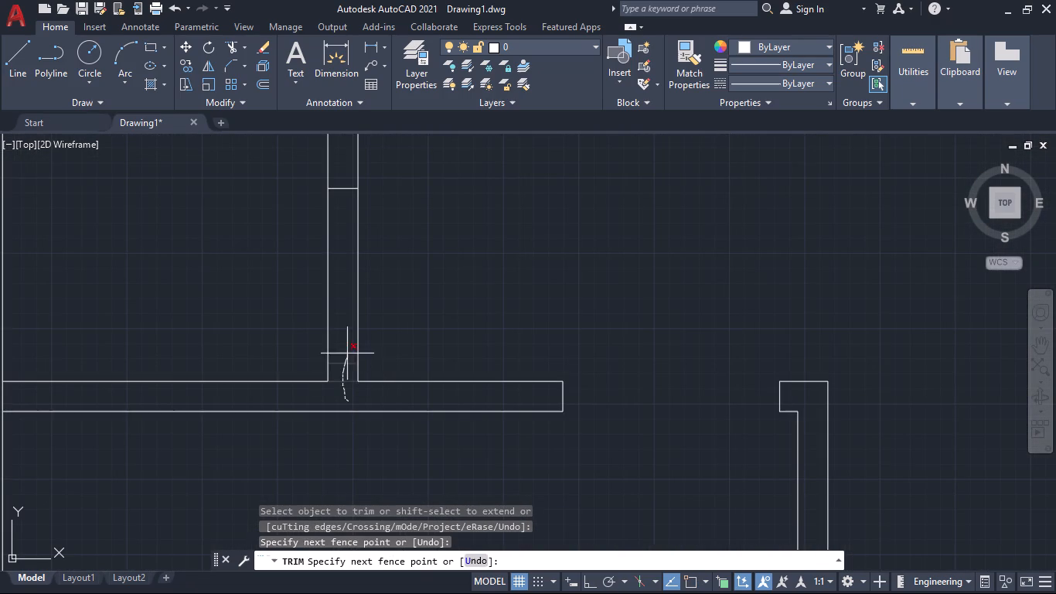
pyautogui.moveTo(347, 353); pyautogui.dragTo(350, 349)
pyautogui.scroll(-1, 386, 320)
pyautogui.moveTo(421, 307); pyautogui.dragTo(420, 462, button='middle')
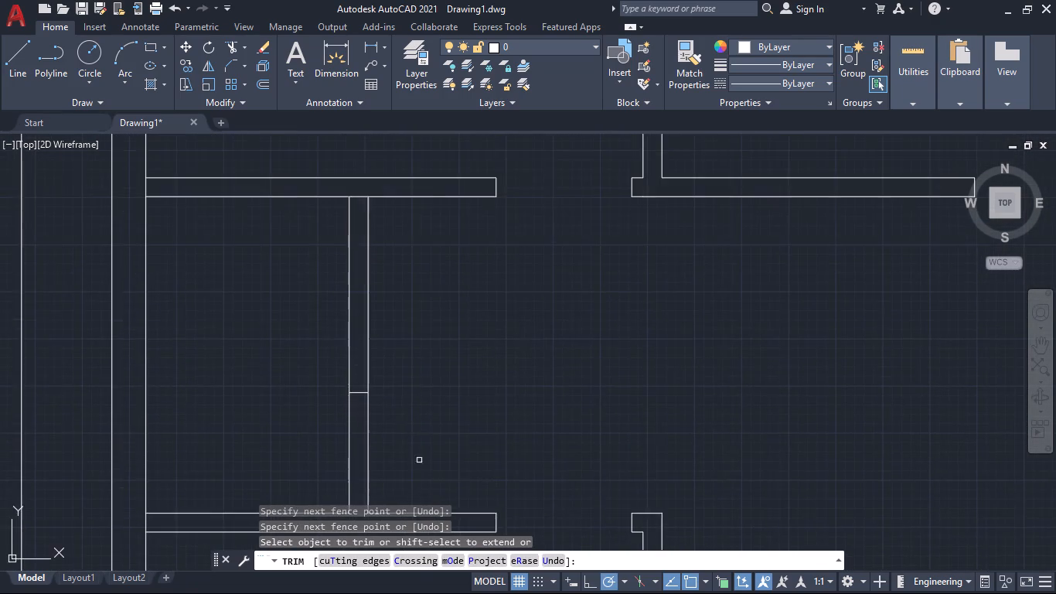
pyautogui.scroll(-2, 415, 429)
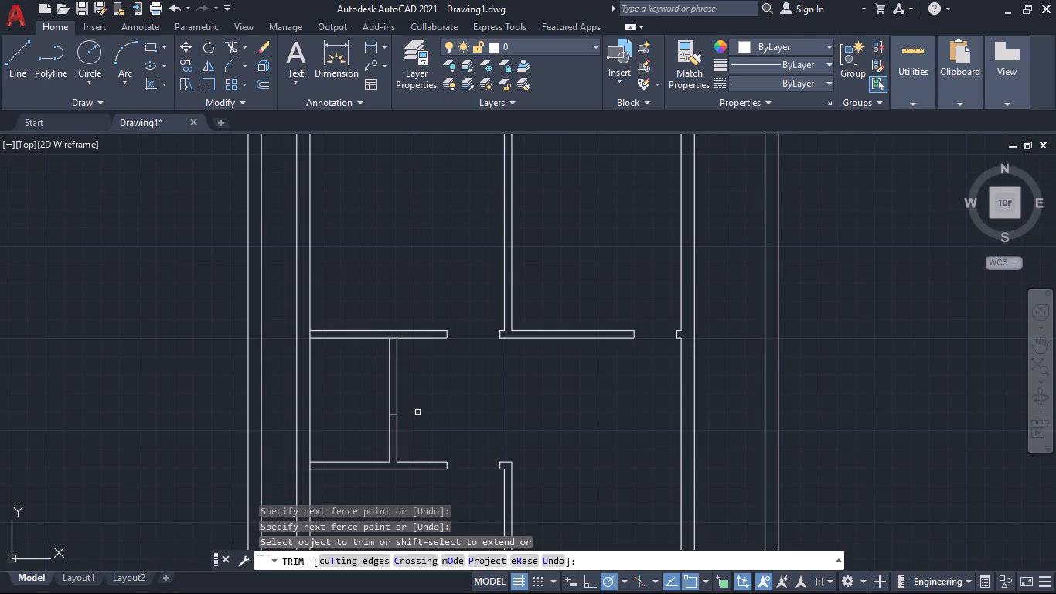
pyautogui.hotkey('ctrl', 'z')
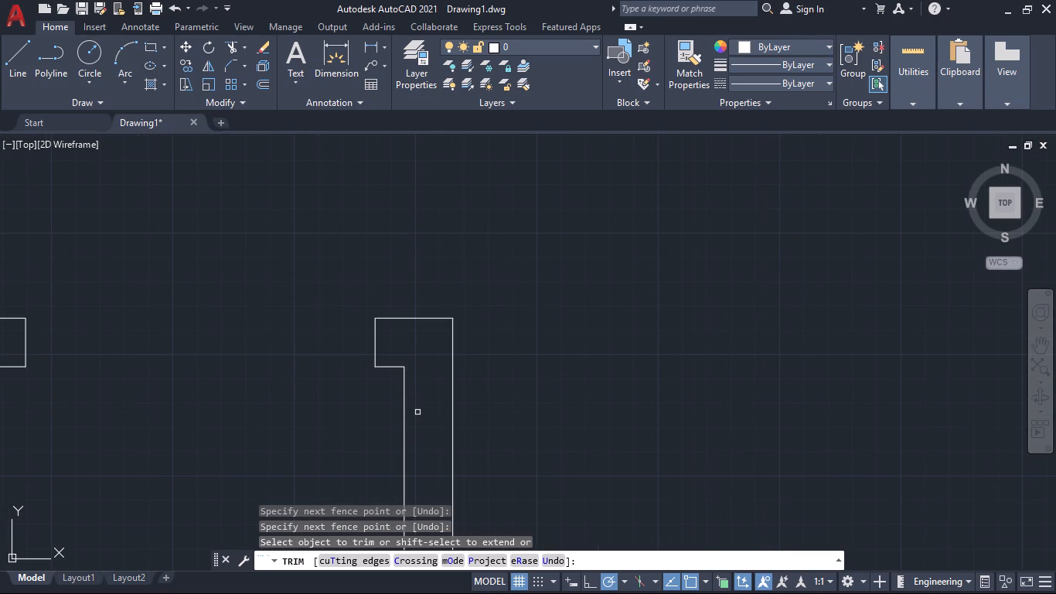
# Trim the horizontal line crossing the bottom junction of the small left room's vertical partition, keeping the lower jamb line.
pyautogui.scroll(-2, 417, 412)
pyautogui.moveTo(258, 456); pyautogui.dragTo(564, 448, button='middle')
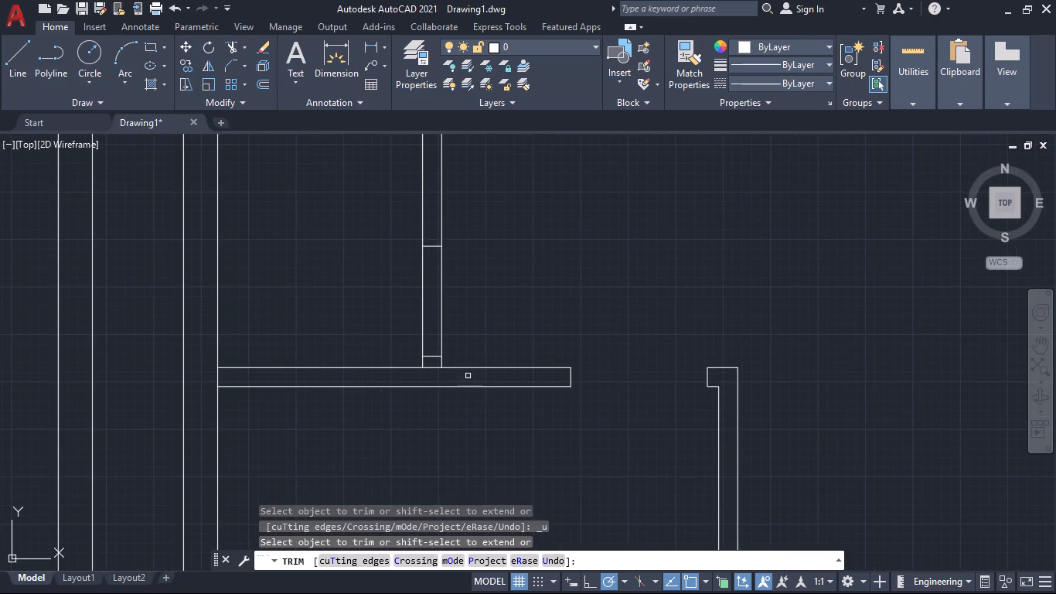
pyautogui.scroll(2, 468, 366)
pyautogui.click(373, 365)
pyautogui.click(383, 392)
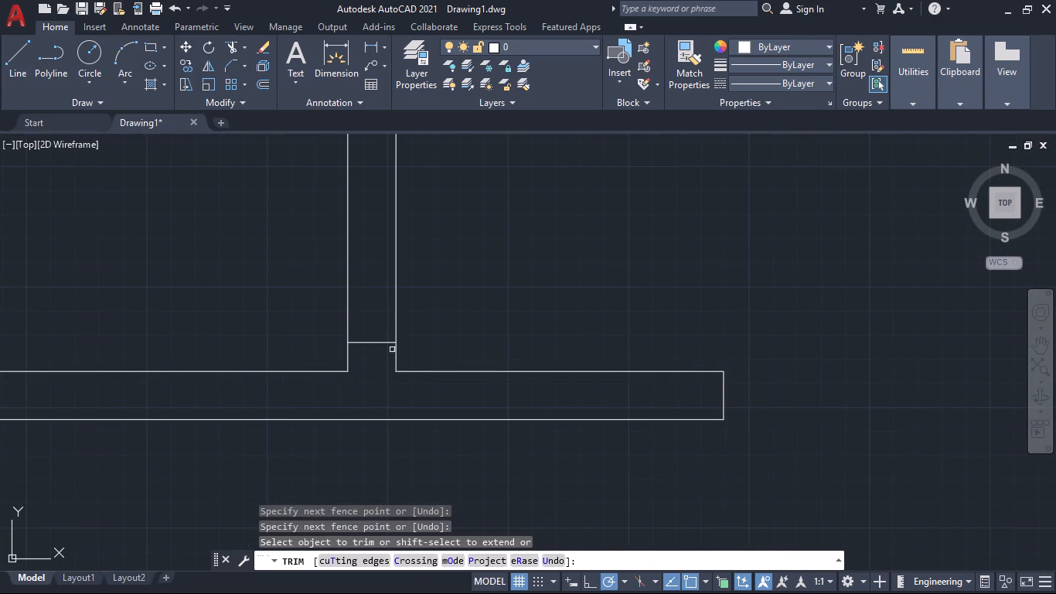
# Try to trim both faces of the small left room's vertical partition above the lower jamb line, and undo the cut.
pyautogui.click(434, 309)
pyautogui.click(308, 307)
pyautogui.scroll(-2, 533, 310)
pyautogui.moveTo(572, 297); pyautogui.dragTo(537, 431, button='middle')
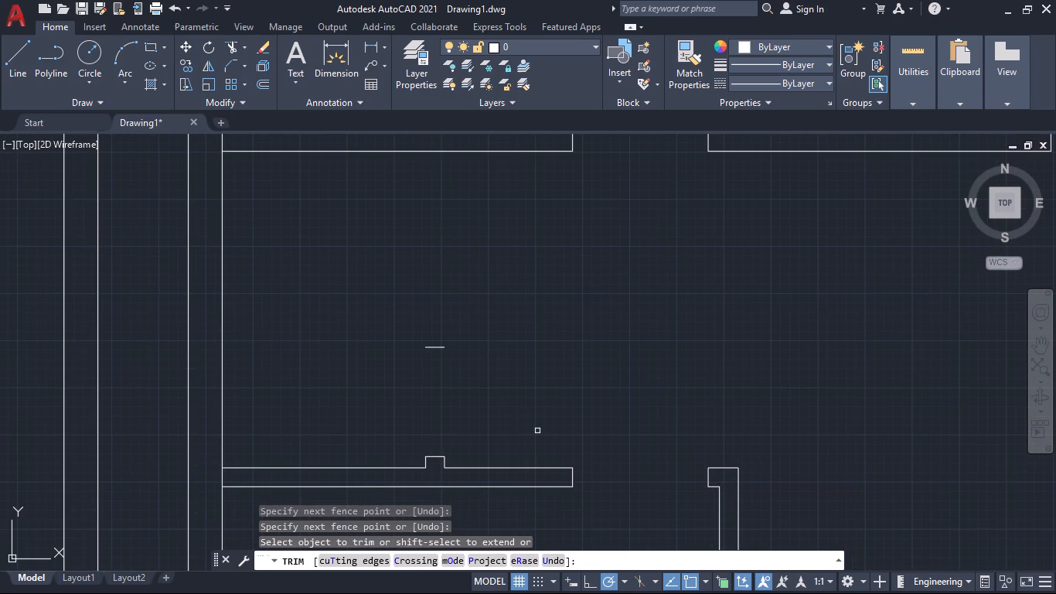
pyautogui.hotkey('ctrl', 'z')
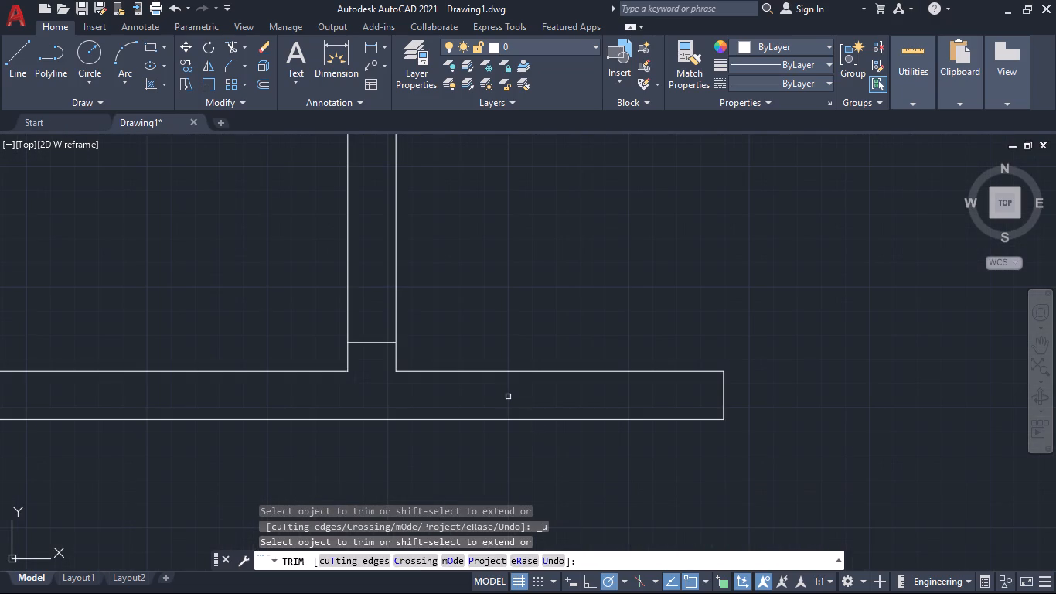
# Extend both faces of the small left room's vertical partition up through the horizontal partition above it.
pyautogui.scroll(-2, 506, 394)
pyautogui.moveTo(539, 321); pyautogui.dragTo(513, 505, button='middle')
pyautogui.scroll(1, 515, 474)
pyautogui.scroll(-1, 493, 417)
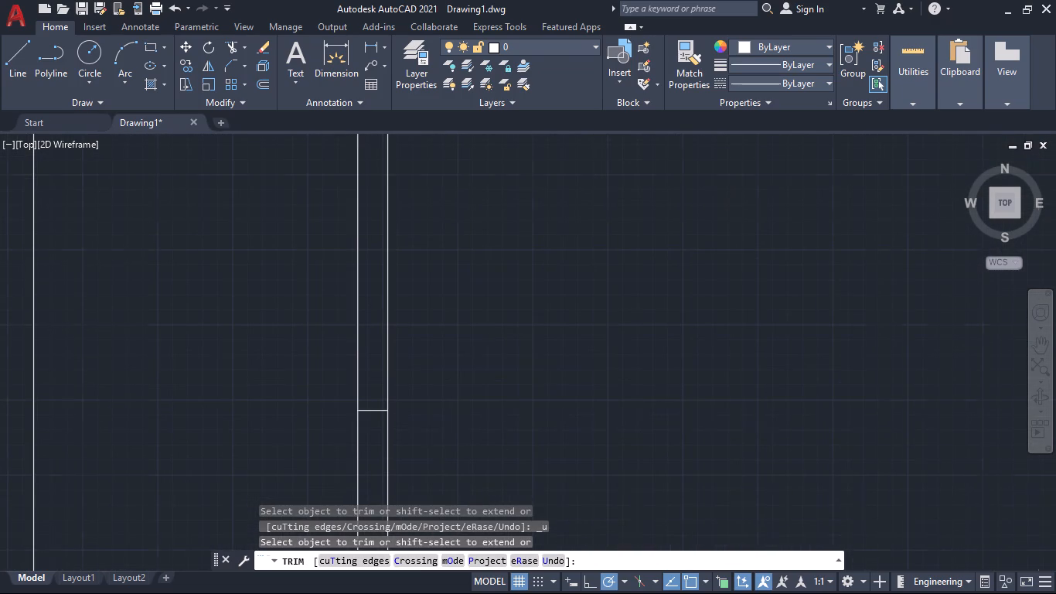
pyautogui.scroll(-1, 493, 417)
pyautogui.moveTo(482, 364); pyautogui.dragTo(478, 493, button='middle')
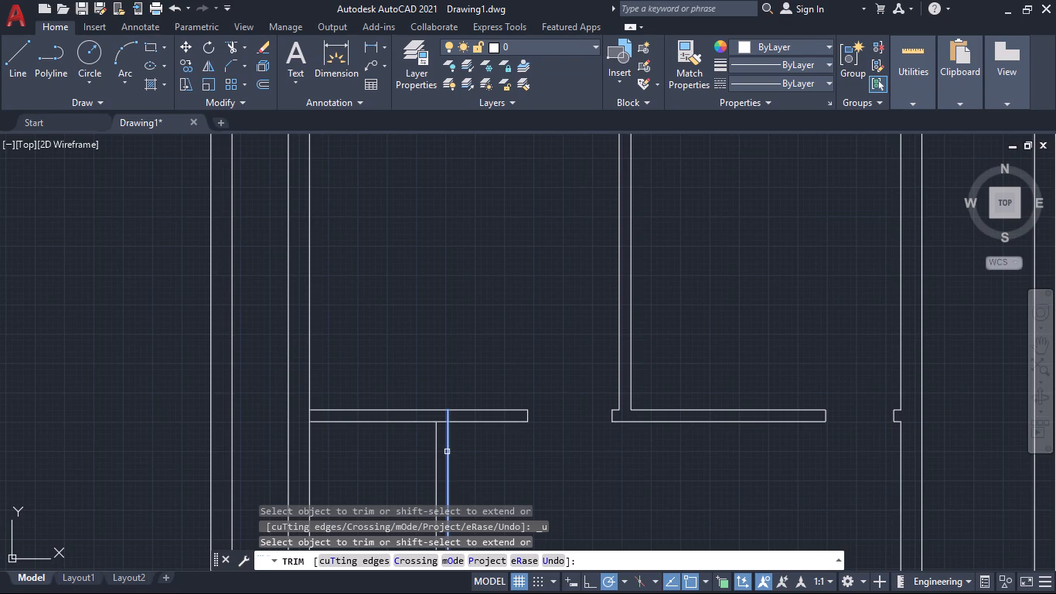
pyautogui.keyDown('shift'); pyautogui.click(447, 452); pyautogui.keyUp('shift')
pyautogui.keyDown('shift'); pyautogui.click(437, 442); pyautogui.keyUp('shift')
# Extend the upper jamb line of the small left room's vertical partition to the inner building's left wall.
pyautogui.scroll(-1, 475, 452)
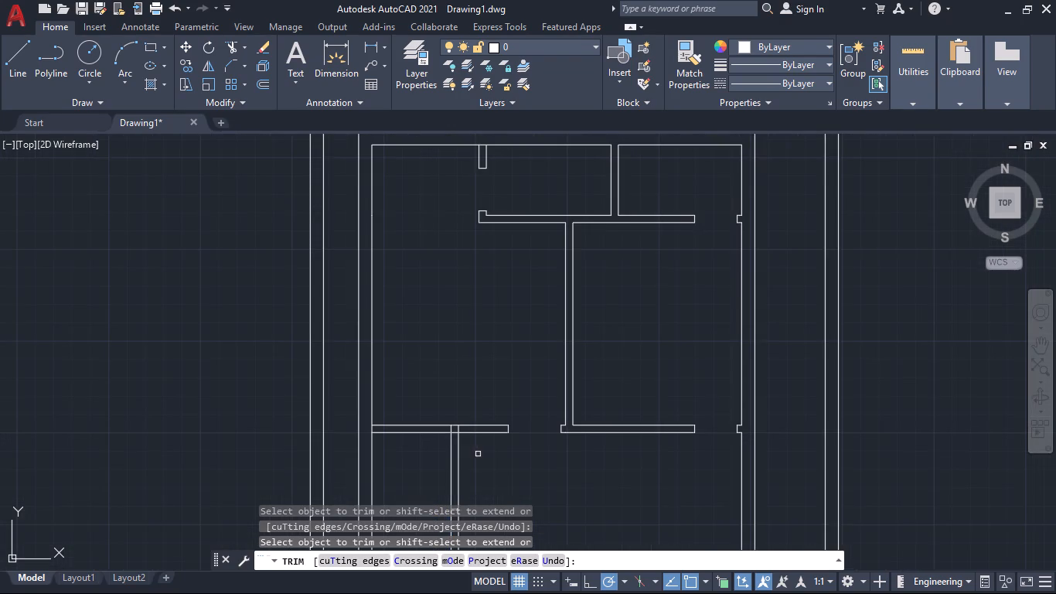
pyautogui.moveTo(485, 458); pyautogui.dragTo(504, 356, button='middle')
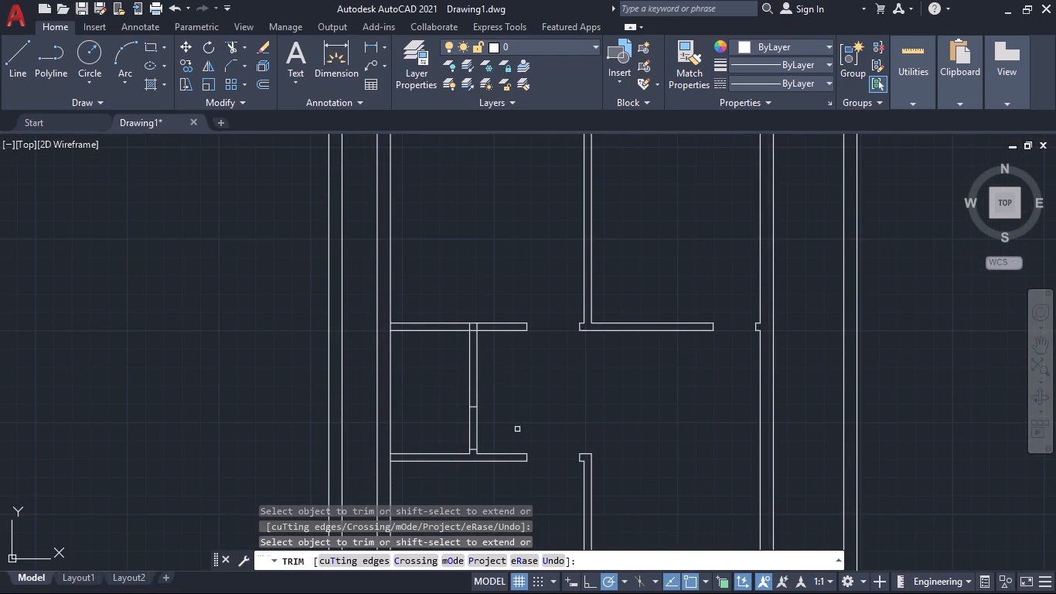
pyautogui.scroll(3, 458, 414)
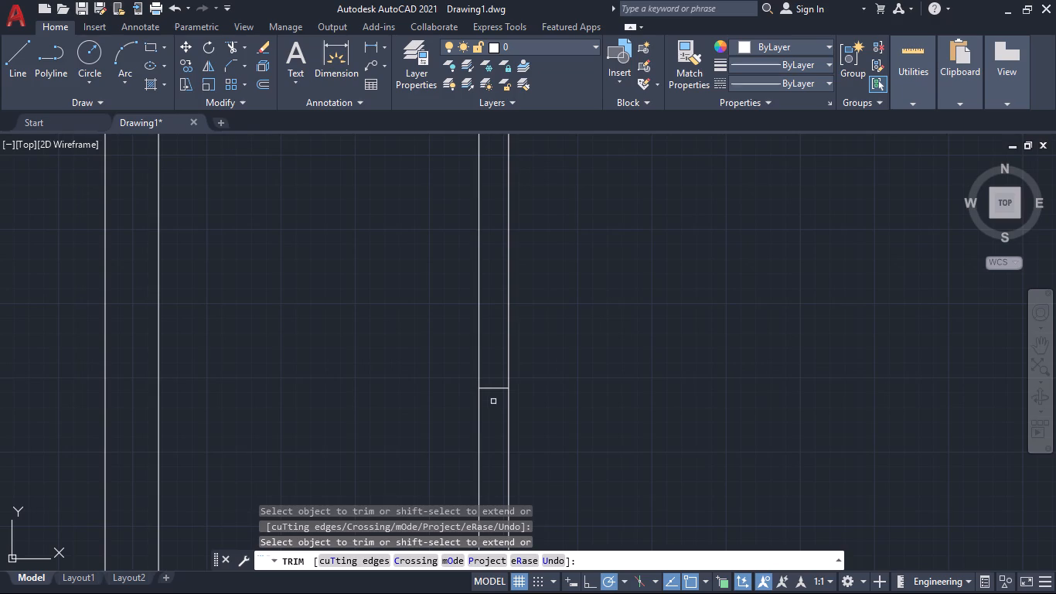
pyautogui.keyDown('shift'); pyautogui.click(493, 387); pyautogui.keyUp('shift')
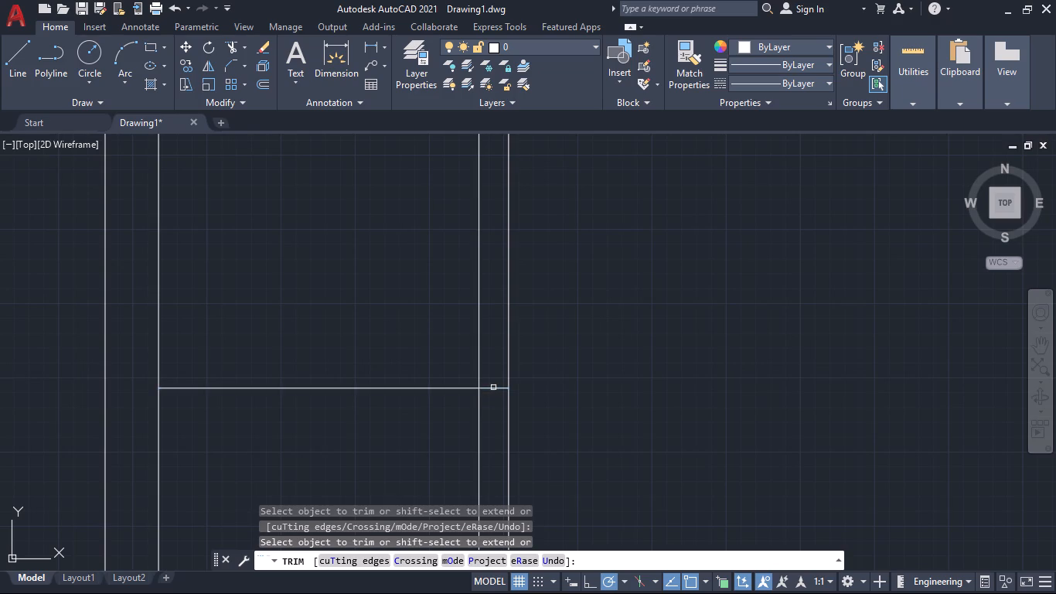
# Trim both faces of the small left room's vertical partition between the jamb lines, and trim the extended jamb line left of it.
pyautogui.scroll(-2, 567, 416)
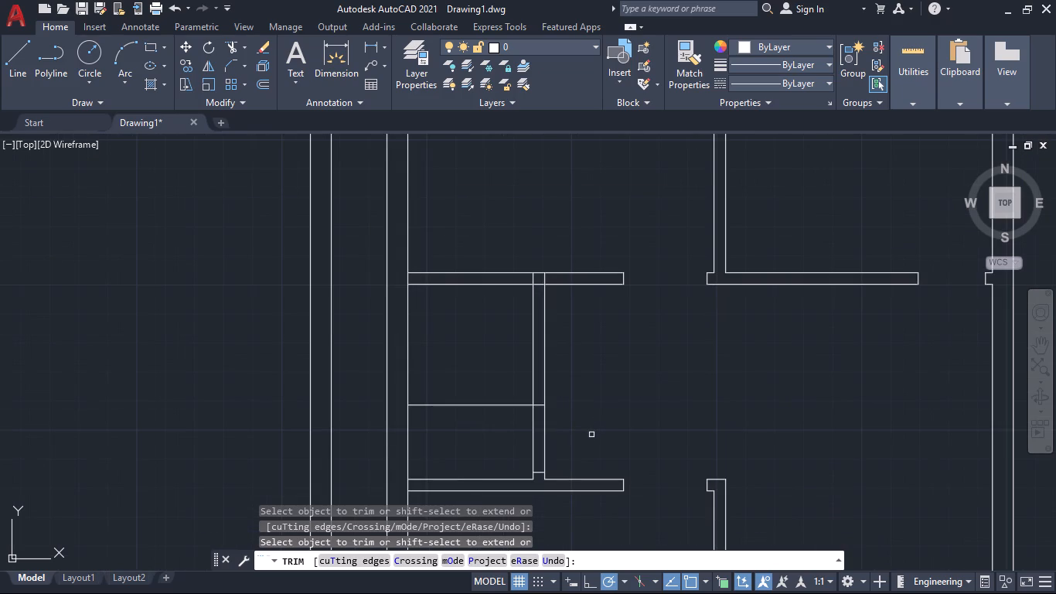
pyautogui.click(593, 437)
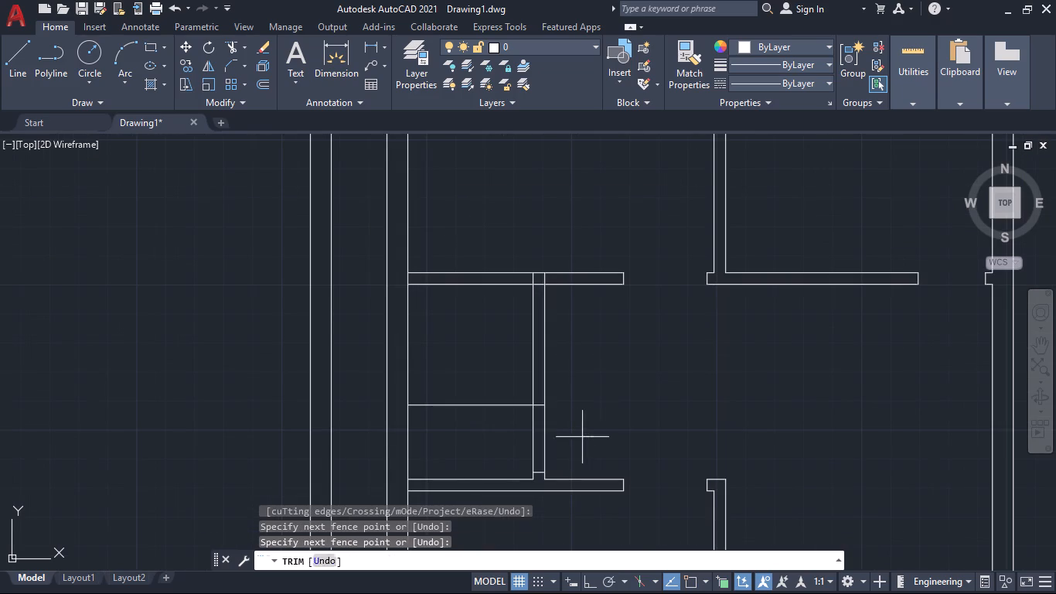
pyautogui.click(494, 441)
pyautogui.click(485, 394)
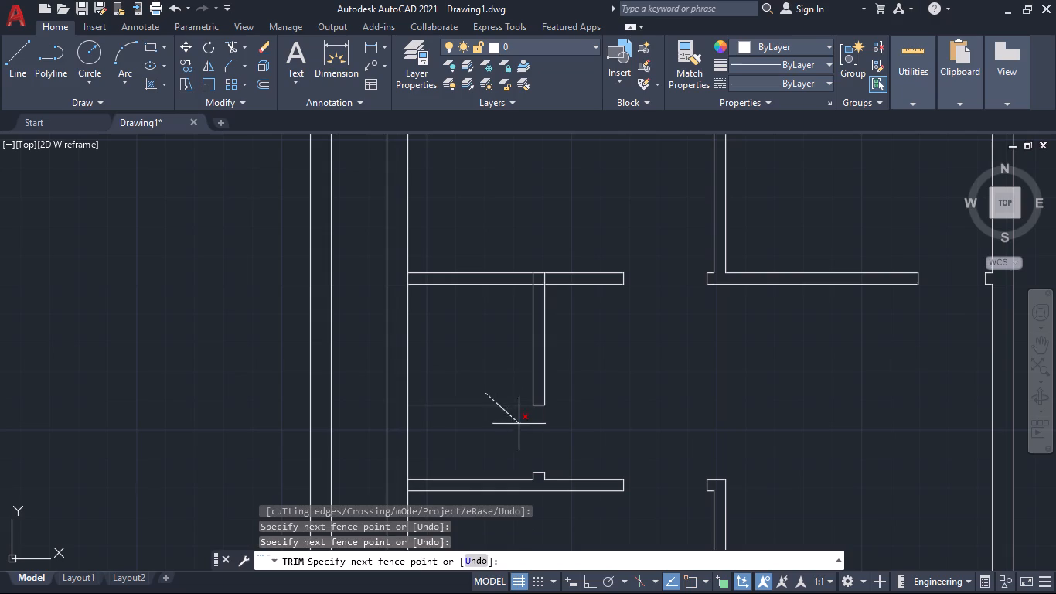
pyautogui.click(520, 427)
# Clean the top T-junction of the small left room's vertical partition by trimming all lines that cross it.
pyautogui.scroll(1, 601, 354)
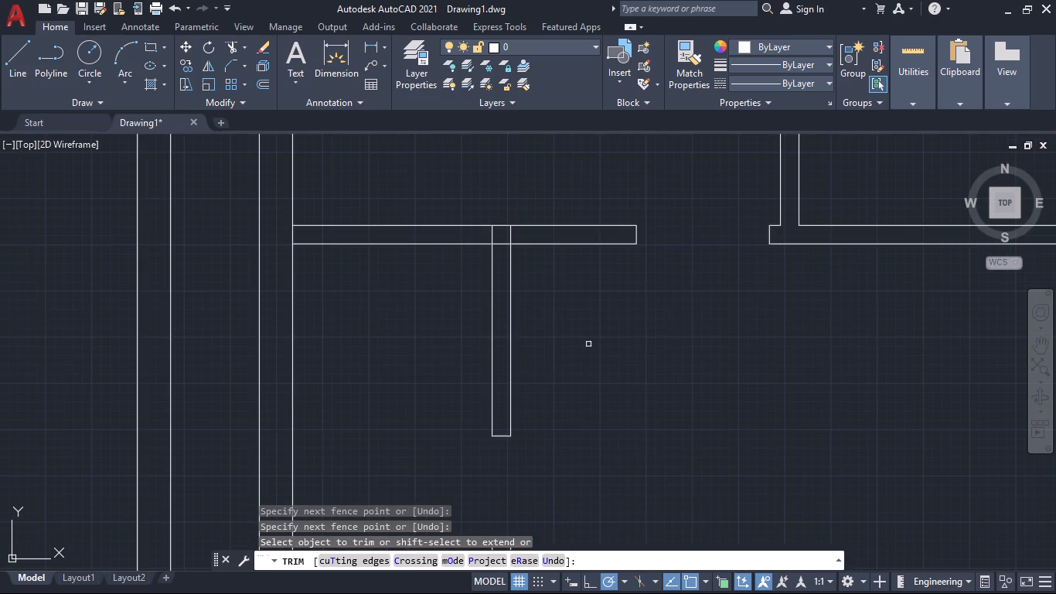
pyautogui.moveTo(587, 344); pyautogui.dragTo(637, 495, button='middle')
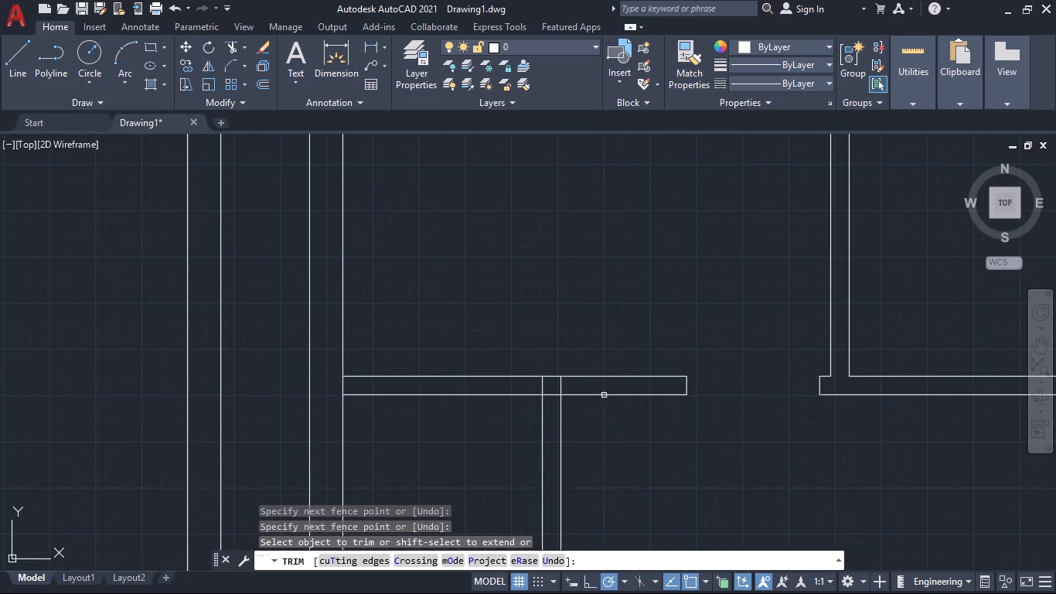
pyautogui.click(533, 385)
pyautogui.click(569, 386)
pyautogui.scroll(2, 563, 389)
pyautogui.click(544, 389)
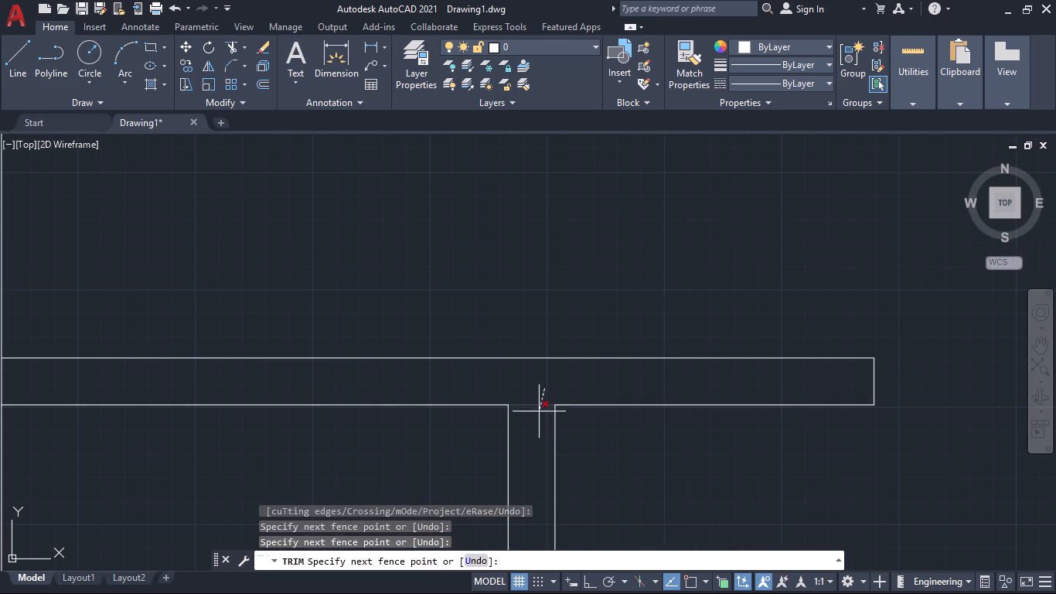
pyautogui.click(542, 414)
# Trim the left wall's inner face where the small left room's upper horizontal partition meets it.
pyautogui.scroll(-4, 596, 442)
pyautogui.moveTo(654, 489); pyautogui.dragTo(612, 391, button='middle')
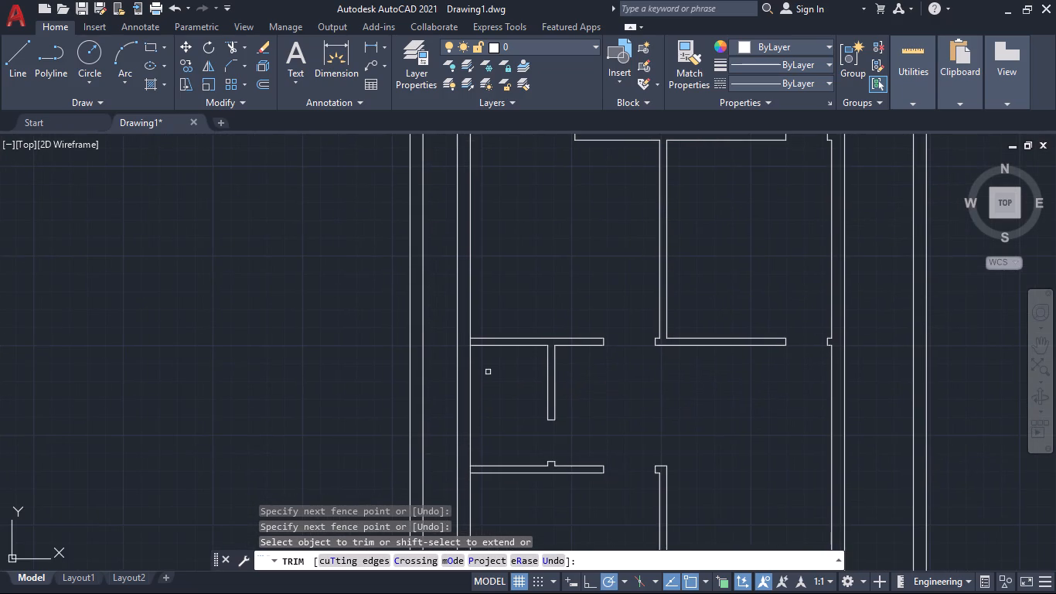
pyautogui.scroll(3, 477, 357)
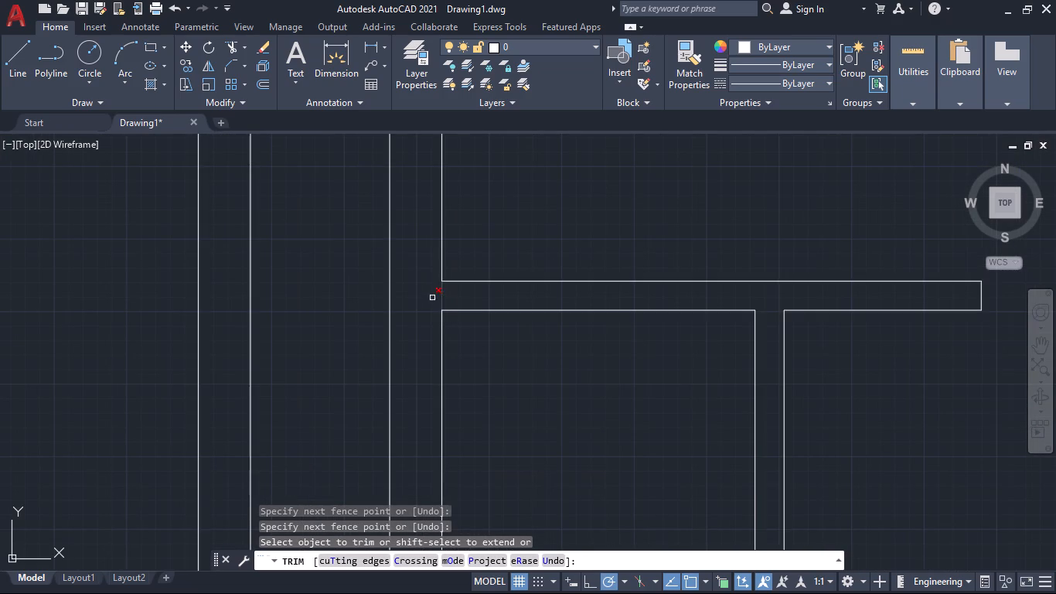
pyautogui.click(431, 297)
pyautogui.click(465, 303)
# Trim away both lines of the first full-width horizontal partition below the small left room, right of the central vertical partition.
pyautogui.scroll(-3, 543, 373)
pyautogui.scroll(-2, 632, 425)
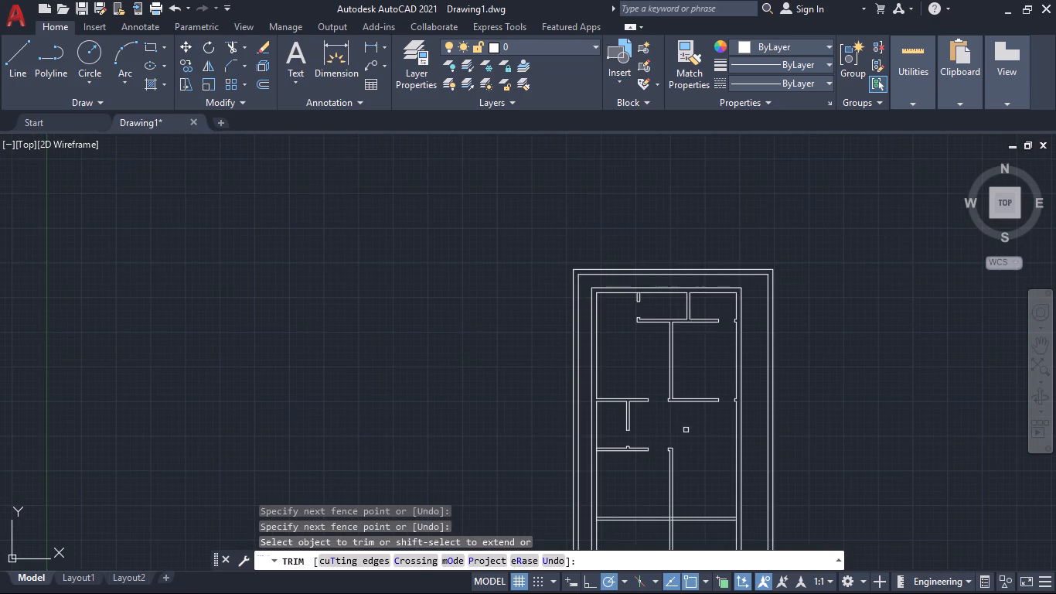
pyautogui.moveTo(714, 429); pyautogui.dragTo(680, 377, button='middle')
pyautogui.scroll(3, 647, 419)
pyautogui.scroll(-1, 659, 434)
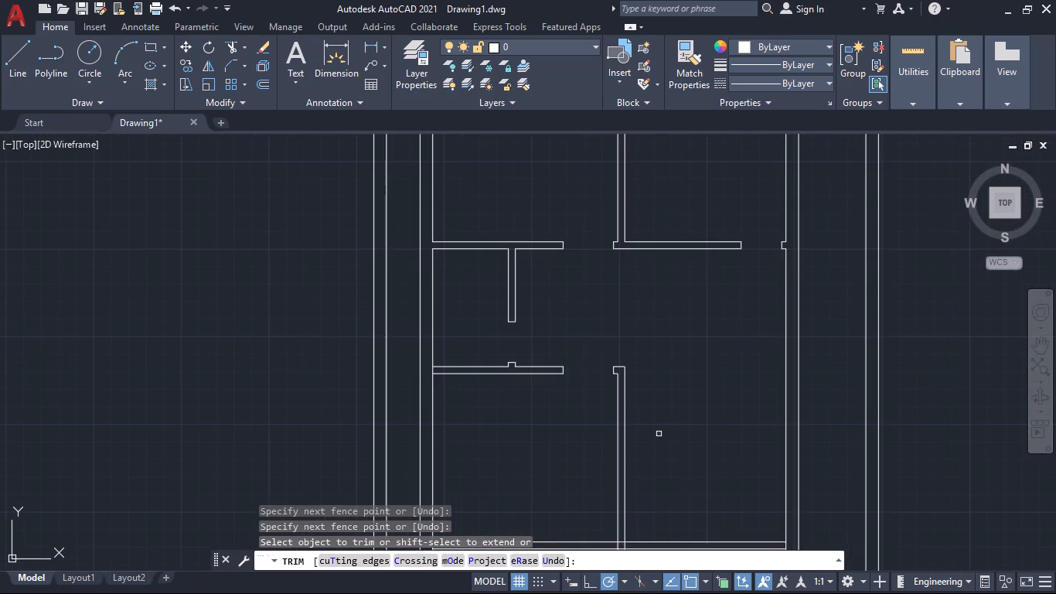
pyautogui.moveTo(678, 469); pyautogui.dragTo(657, 346, button='middle')
pyautogui.scroll(-1, 661, 353)
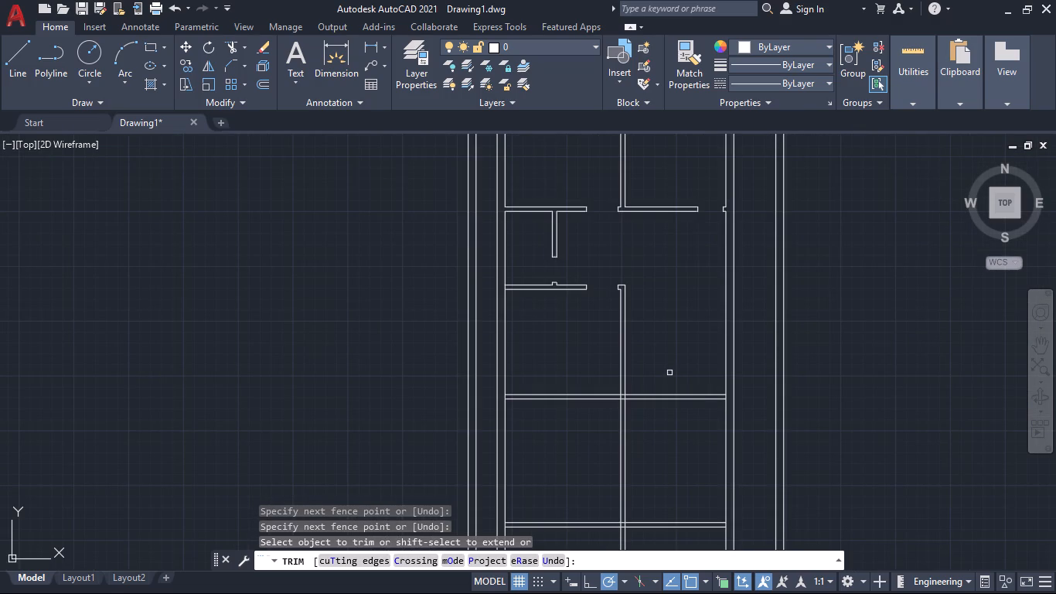
pyautogui.click(669, 373)
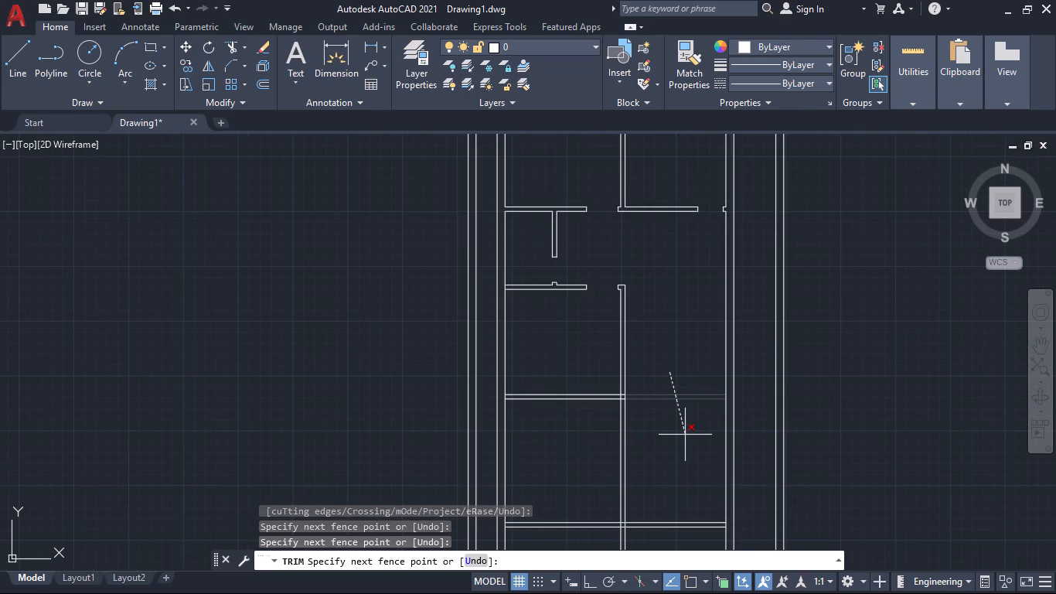
pyautogui.click(685, 435)
# Extend both lines of the next horizontal partition below to the outer face of the inner building's right wall.
pyautogui.moveTo(680, 479); pyautogui.dragTo(642, 374, button='middle')
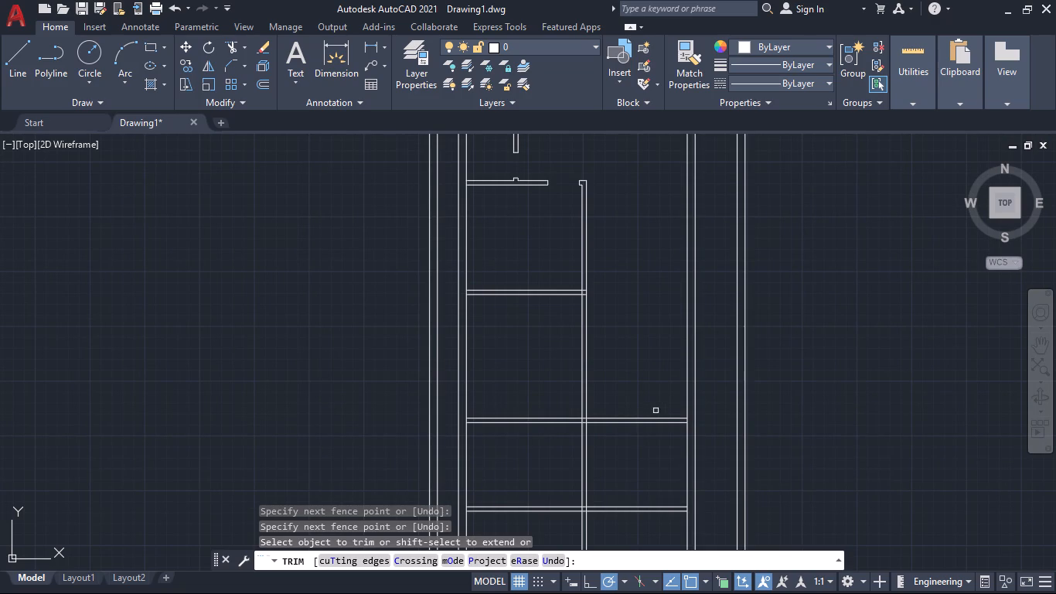
pyautogui.keyDown('shift'); pyautogui.click(664, 418); pyautogui.keyUp('shift')
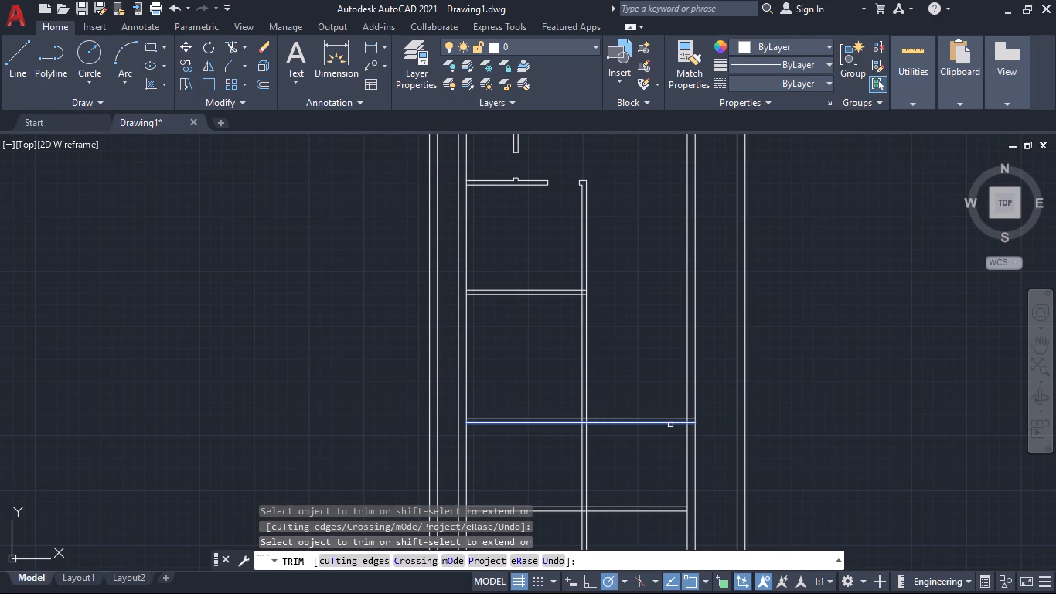
pyautogui.keyDown('shift'); pyautogui.click(670, 425); pyautogui.keyUp('shift')
# Trim away the central vertical partition between the shortened horizontal partition and the full-width one below it.
pyautogui.scroll(-1, 647, 360)
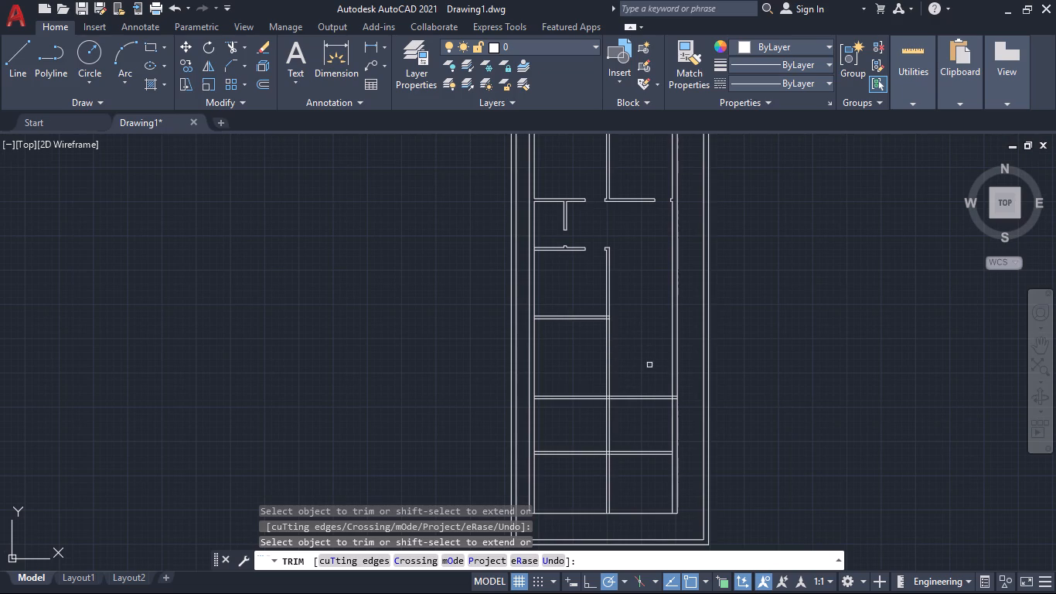
pyautogui.click(594, 353)
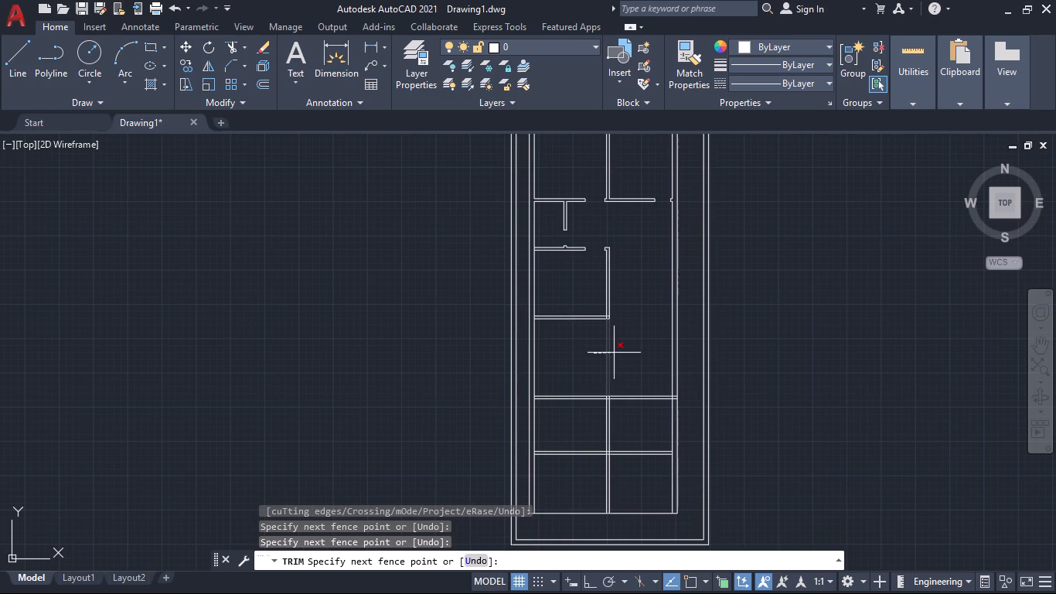
pyautogui.click(614, 353)
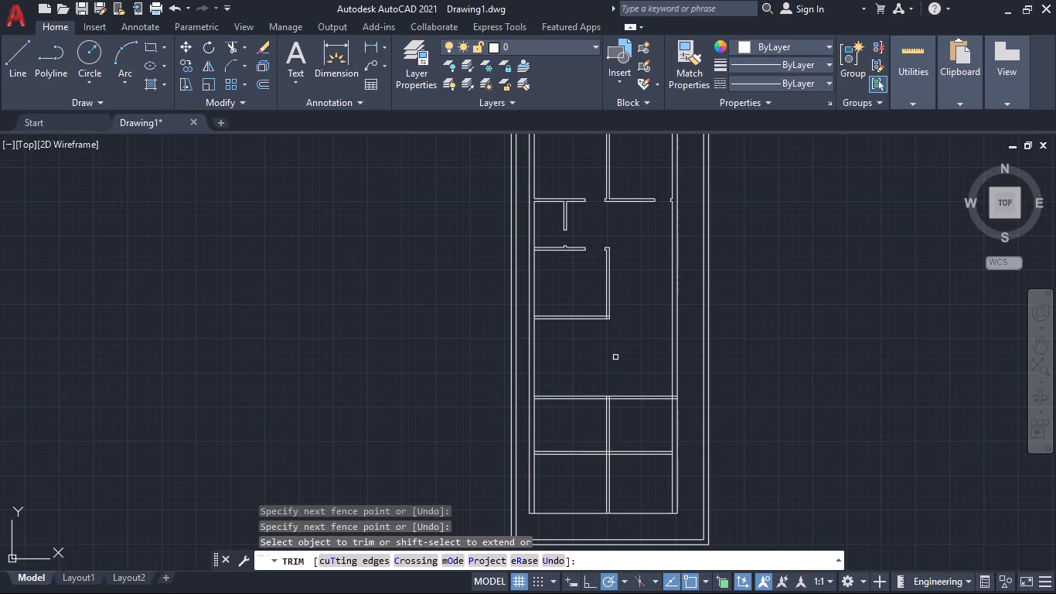
pyautogui.press('Escape')
# Offset the inner face of the inner building's right wall 10'6" to the left.
pyautogui.press('o')
pyautogui.press('Return')
pyautogui.write('10\'6"')
pyautogui.press('Return')
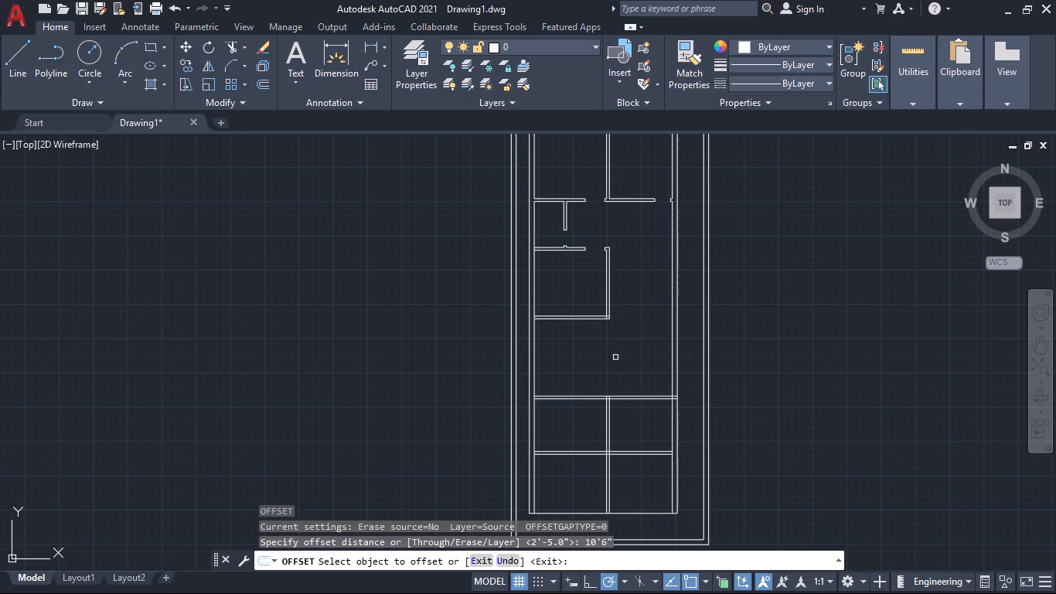
pyautogui.click(672, 384)
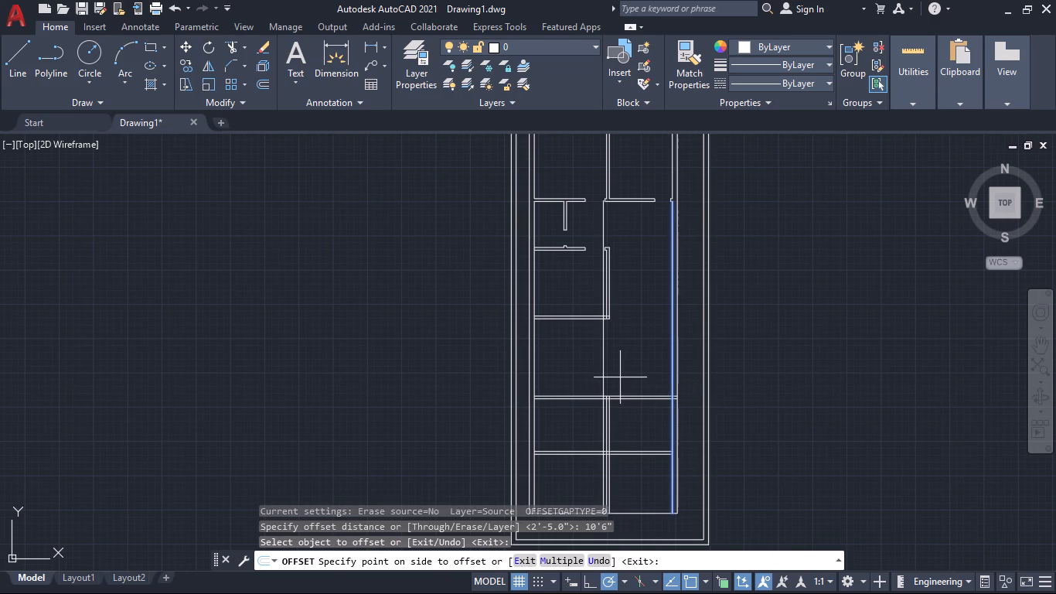
pyautogui.click(620, 377)
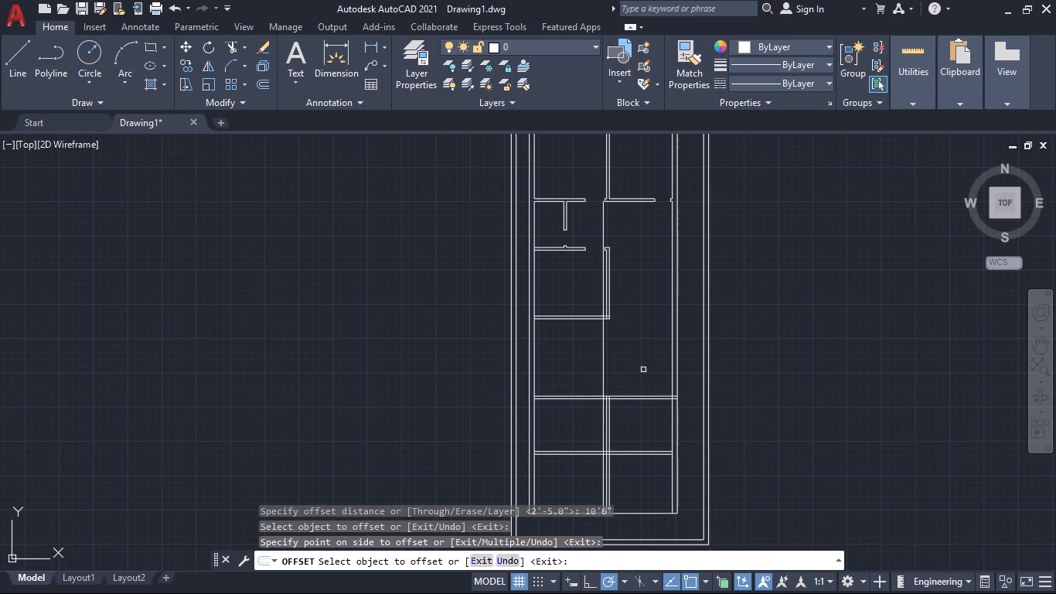
# Trim the new offset line above the shortened left horizontal partition.
pyautogui.moveTo(631, 353); pyautogui.dragTo(613, 421, button='middle')
pyautogui.write('tr')
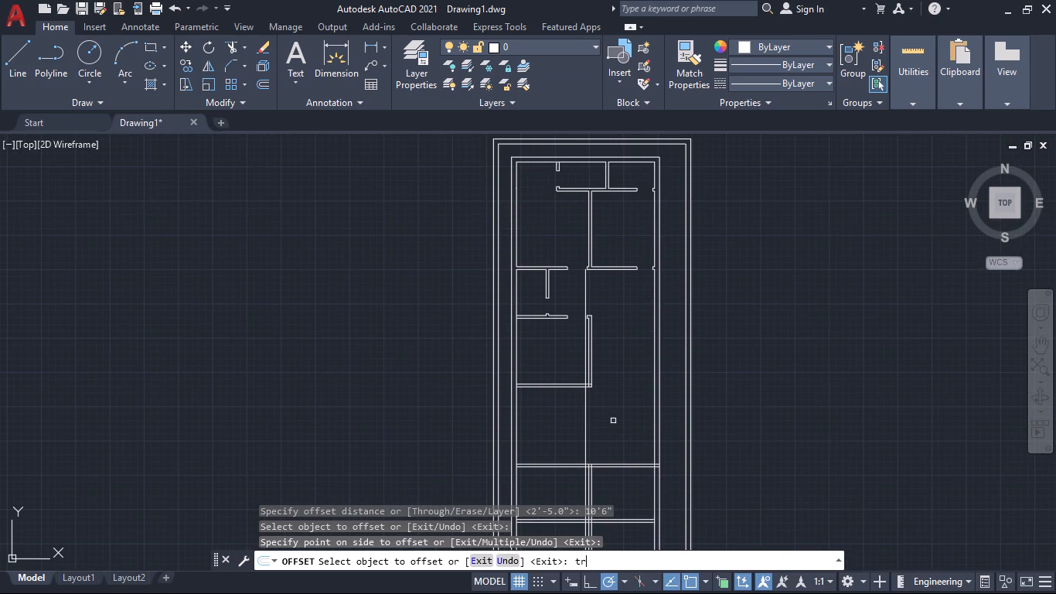
pyautogui.press('Escape')
pyautogui.write('tr')
pyautogui.press('Return')
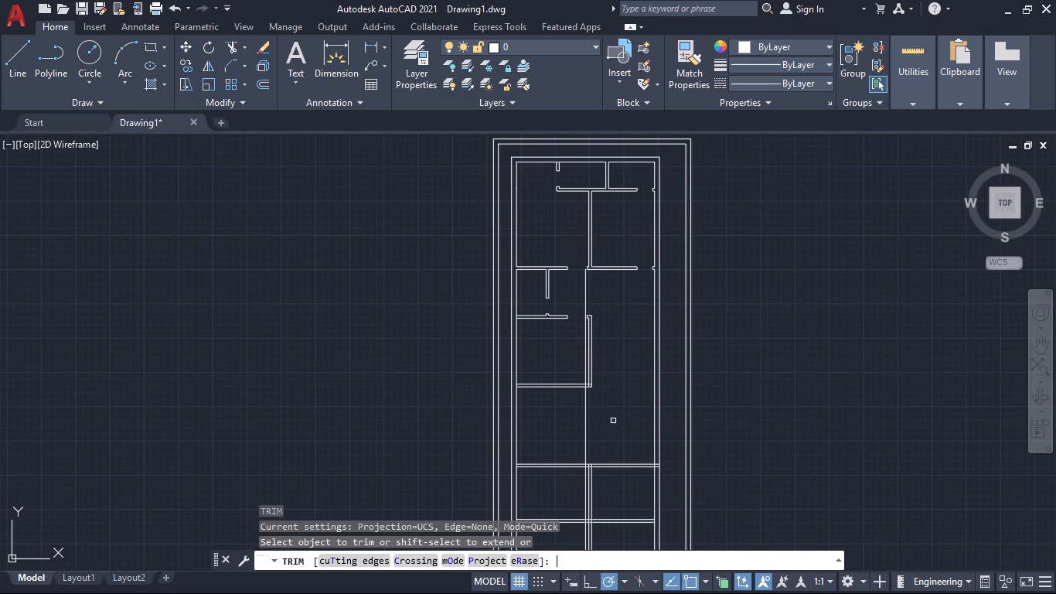
pyautogui.click(586, 302)
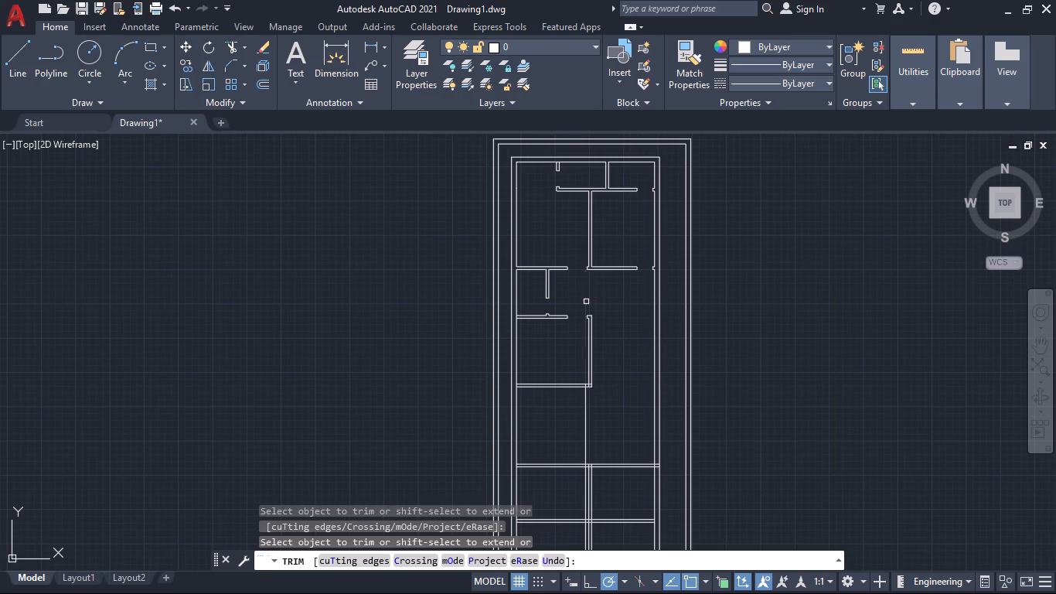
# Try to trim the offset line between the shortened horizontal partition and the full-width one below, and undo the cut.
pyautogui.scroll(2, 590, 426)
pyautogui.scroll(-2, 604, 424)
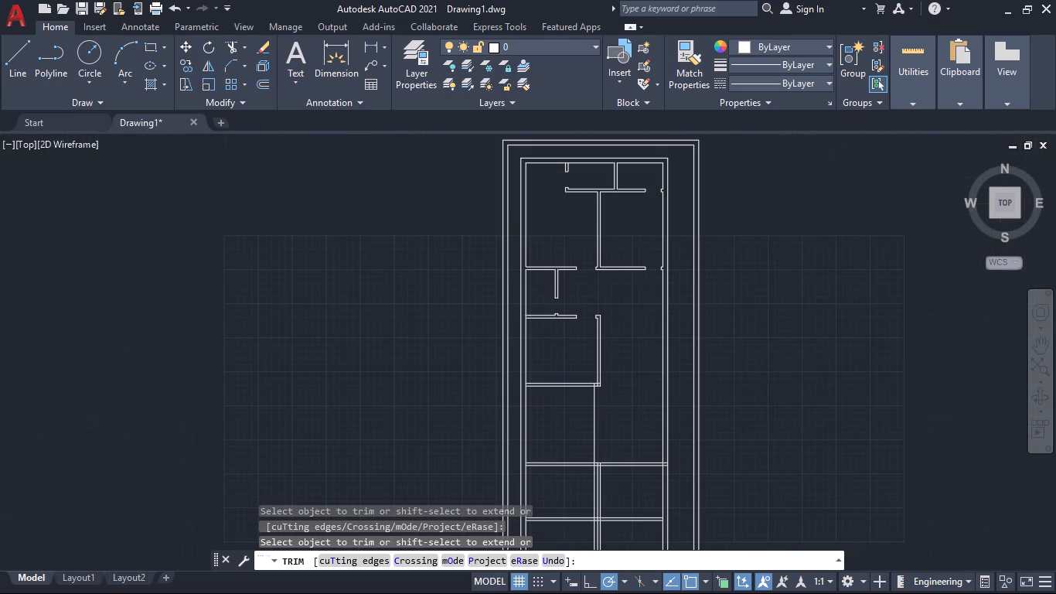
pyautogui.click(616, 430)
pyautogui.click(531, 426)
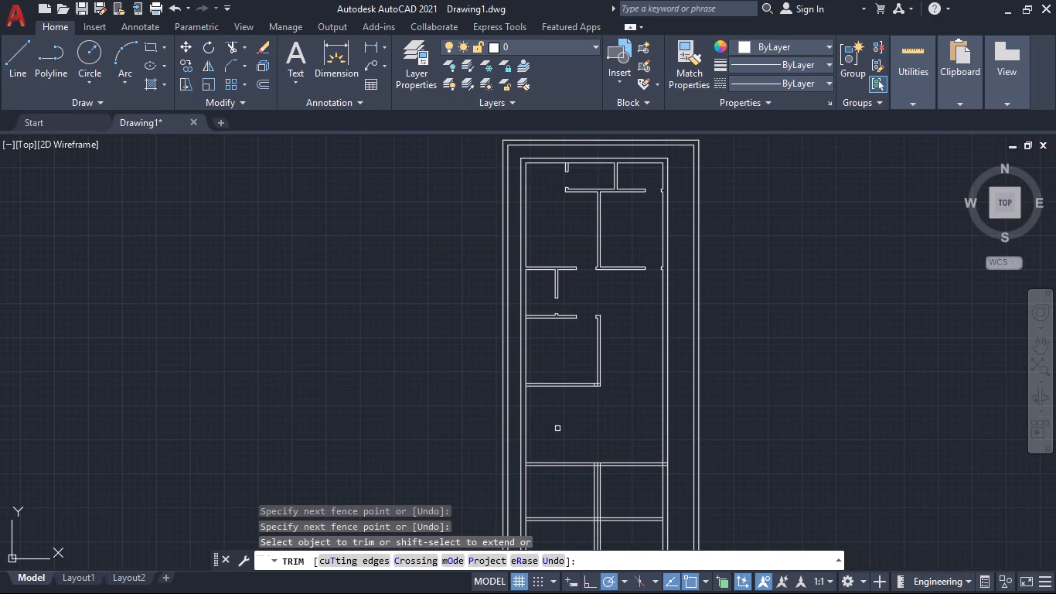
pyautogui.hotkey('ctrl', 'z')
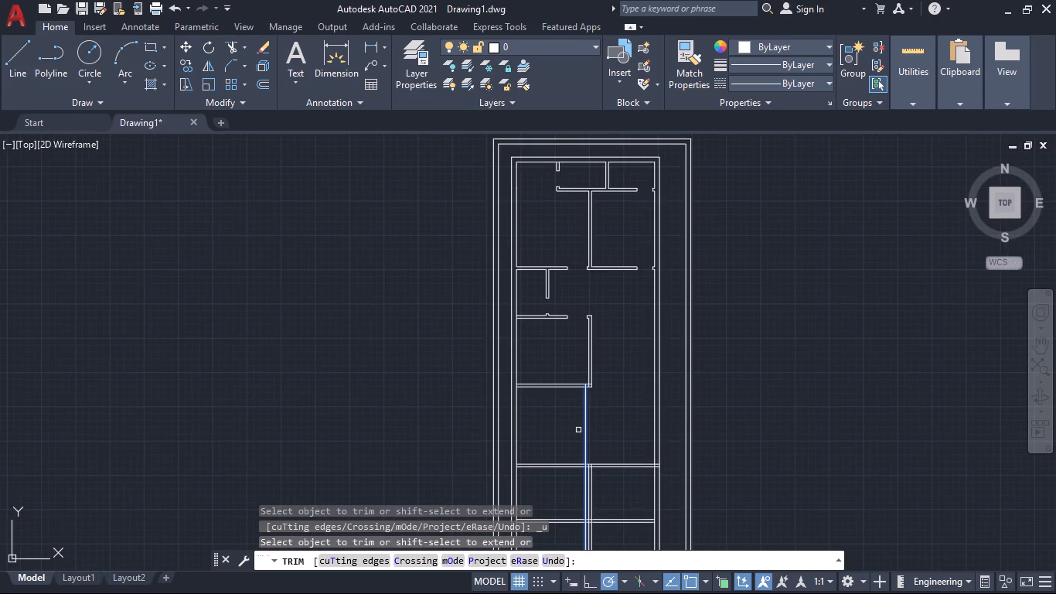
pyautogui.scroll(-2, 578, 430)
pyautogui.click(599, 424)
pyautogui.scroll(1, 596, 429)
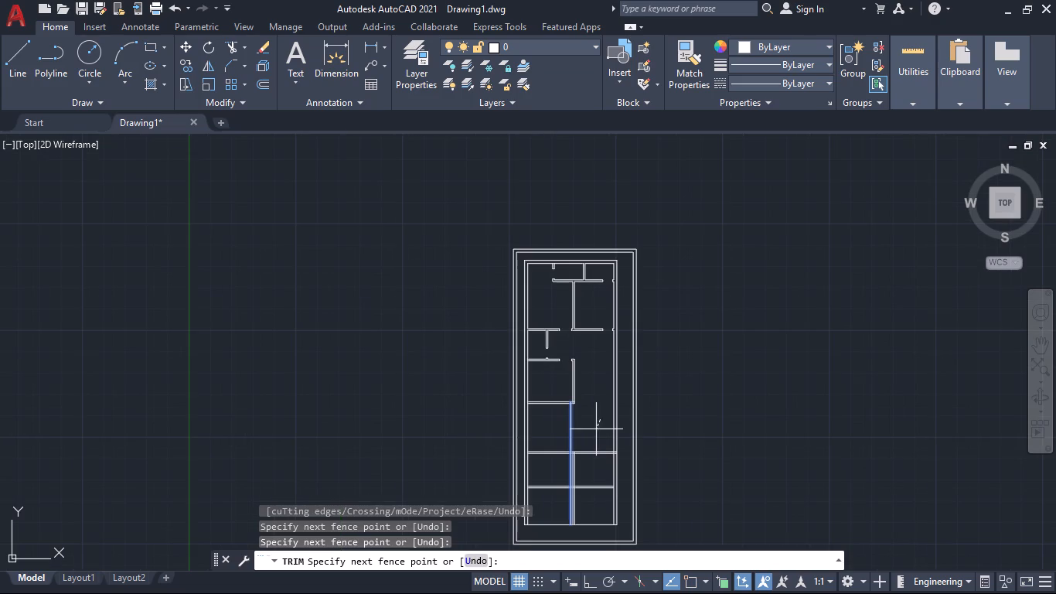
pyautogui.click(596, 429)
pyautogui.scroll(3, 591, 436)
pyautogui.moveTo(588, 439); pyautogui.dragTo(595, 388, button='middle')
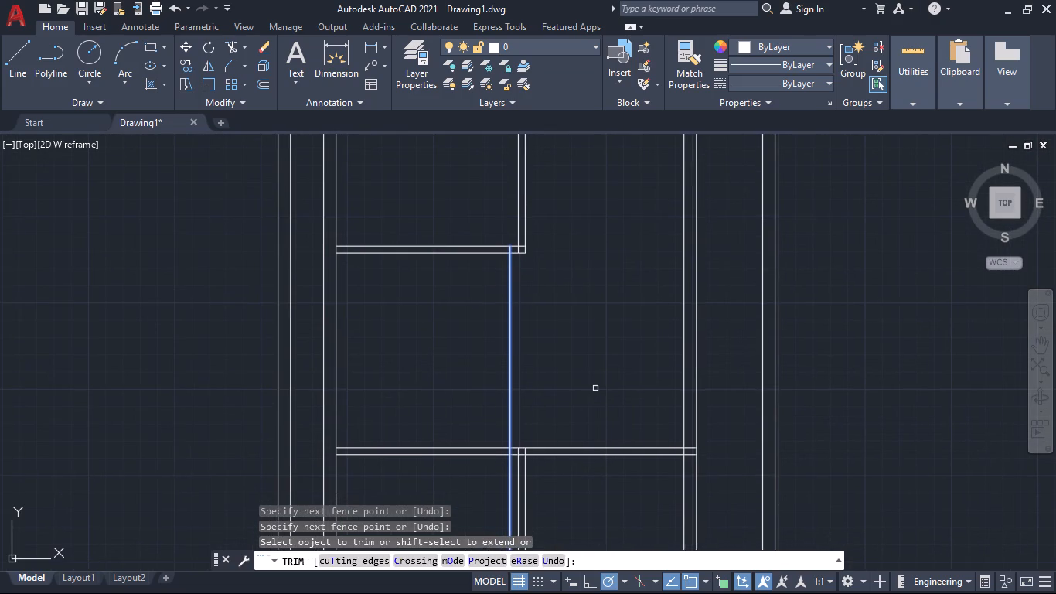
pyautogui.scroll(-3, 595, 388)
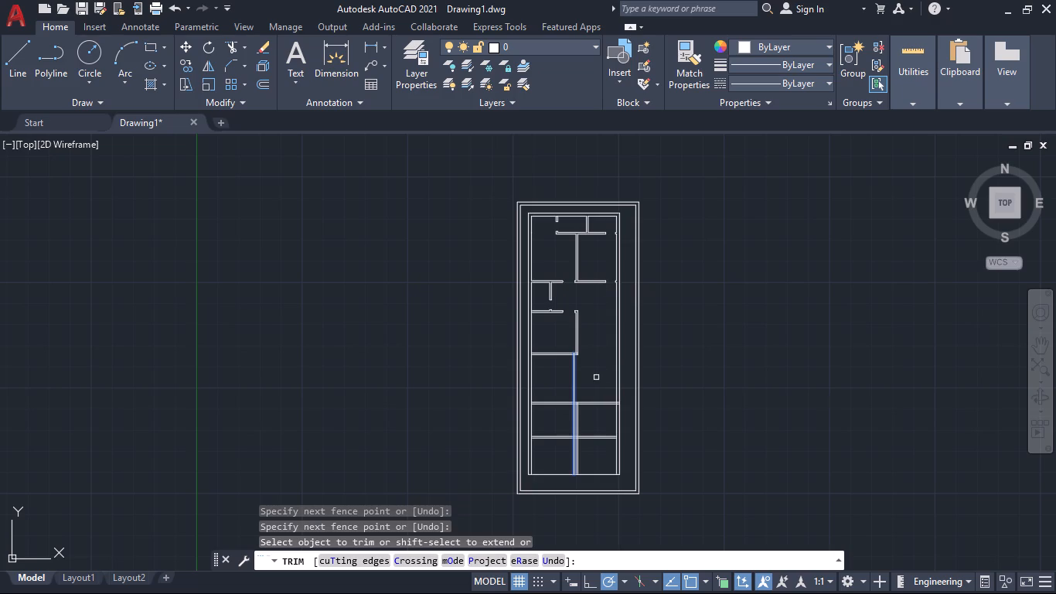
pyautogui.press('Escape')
# Offset the lower line of the right-hand horizontal partition, beside the upper door opening, 24' downward.
pyautogui.press('o')
pyautogui.press('Return')
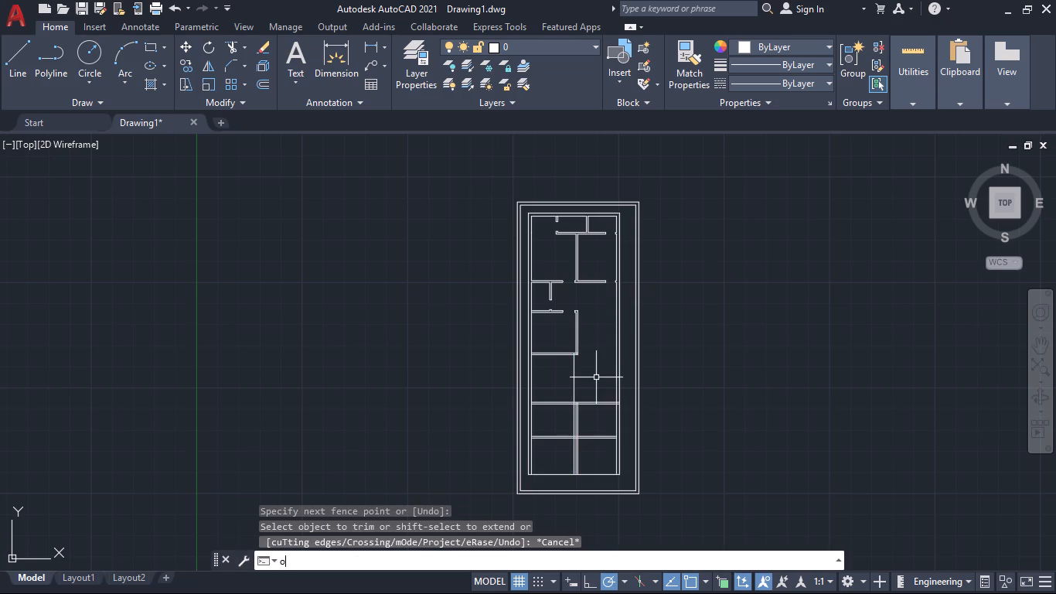
pyautogui.write("24'")
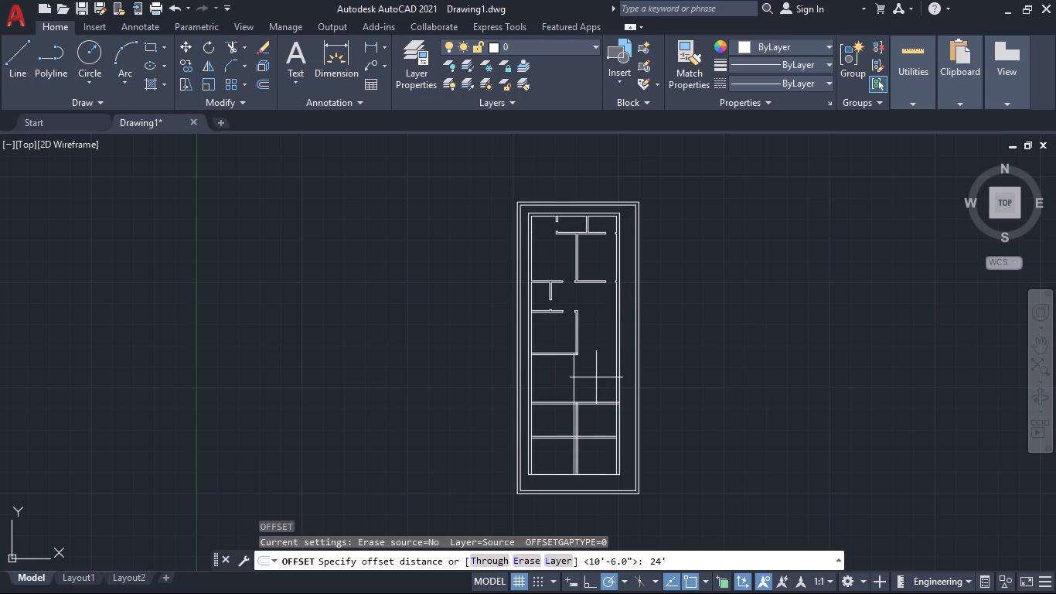
pyautogui.press('Return')
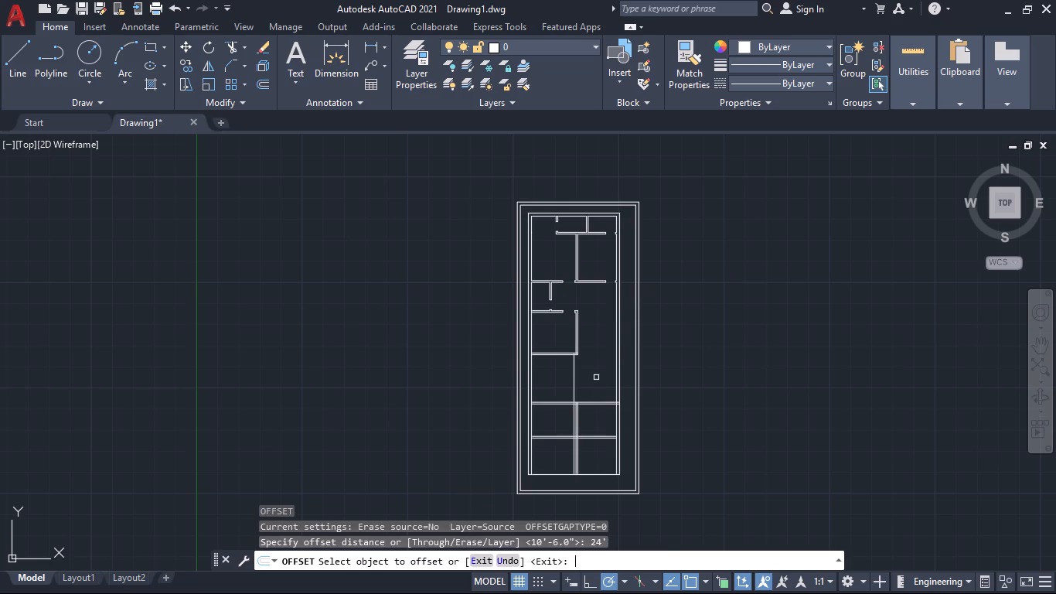
pyautogui.scroll(2, 600, 313)
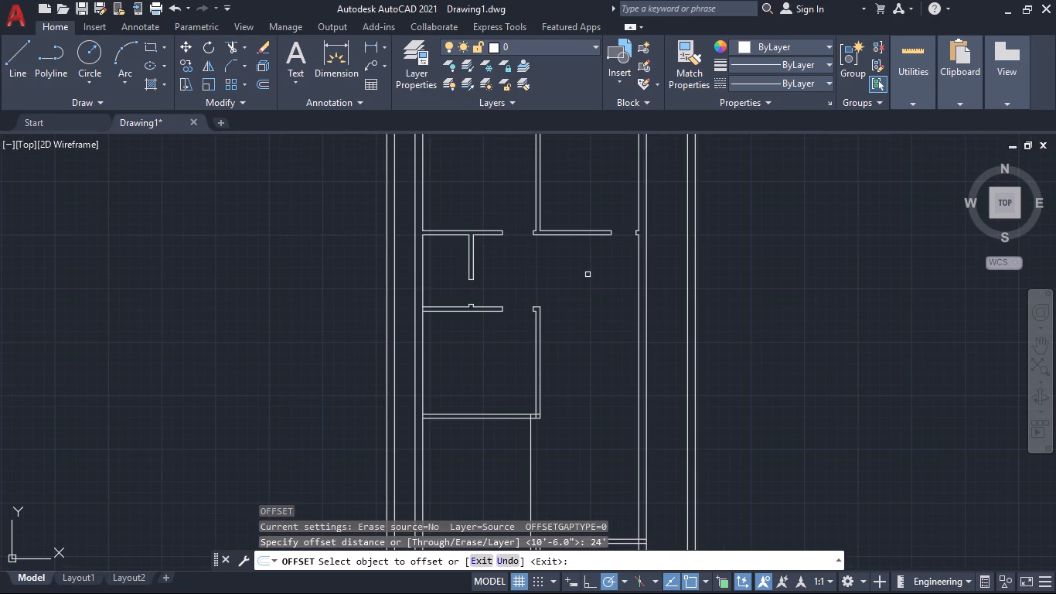
pyautogui.click(597, 234)
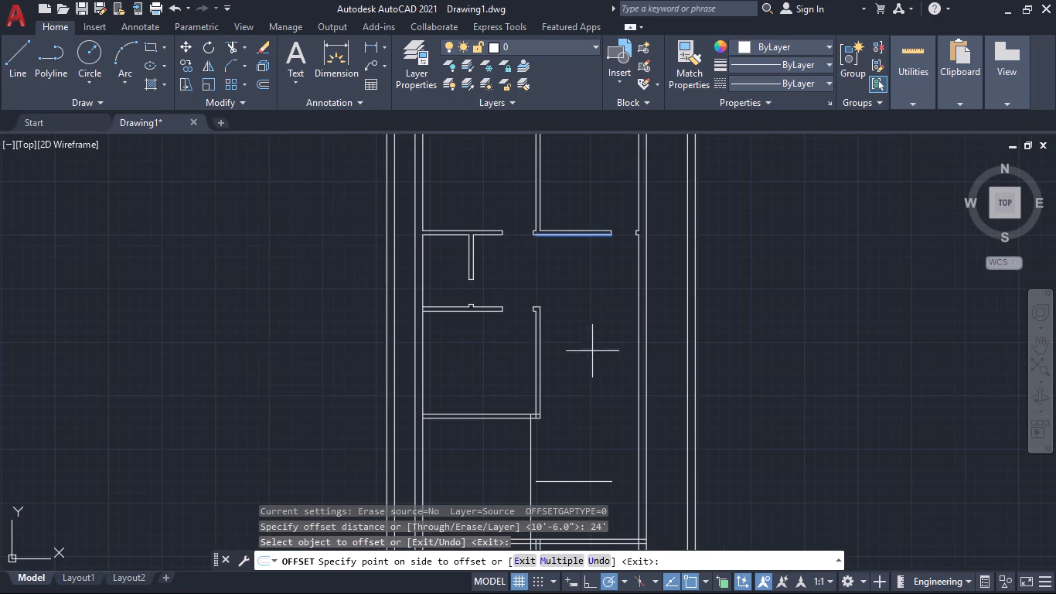
pyautogui.click(601, 374)
pyautogui.scroll(-2, 590, 382)
pyautogui.moveTo(581, 401); pyautogui.dragTo(569, 341, button='middle')
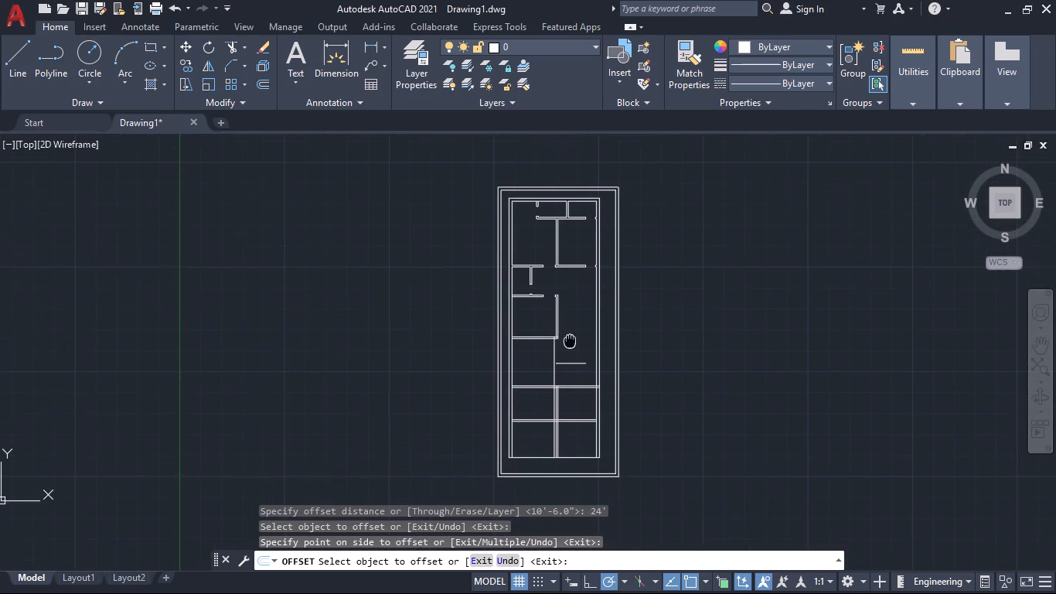
pyautogui.moveTo(569, 341); pyautogui.dragTo(568, 340, button='middle')
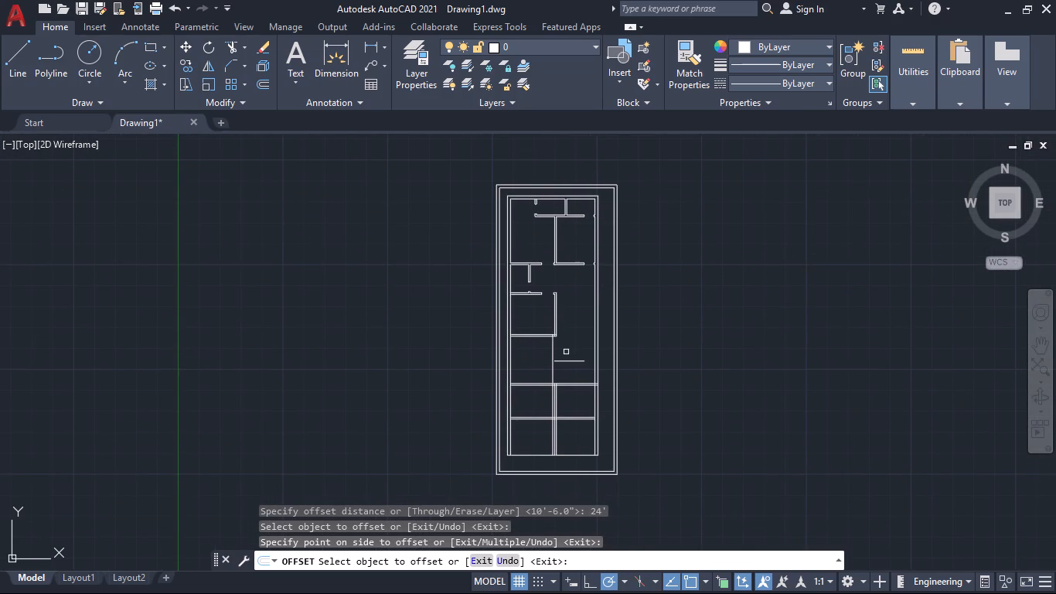
pyautogui.keyDown('shift'); pyautogui.click(571, 360); pyautogui.keyUp('shift')
pyautogui.keyDown('shift'); pyautogui.scroll(2, 568, 360); pyautogui.keyUp('shift')
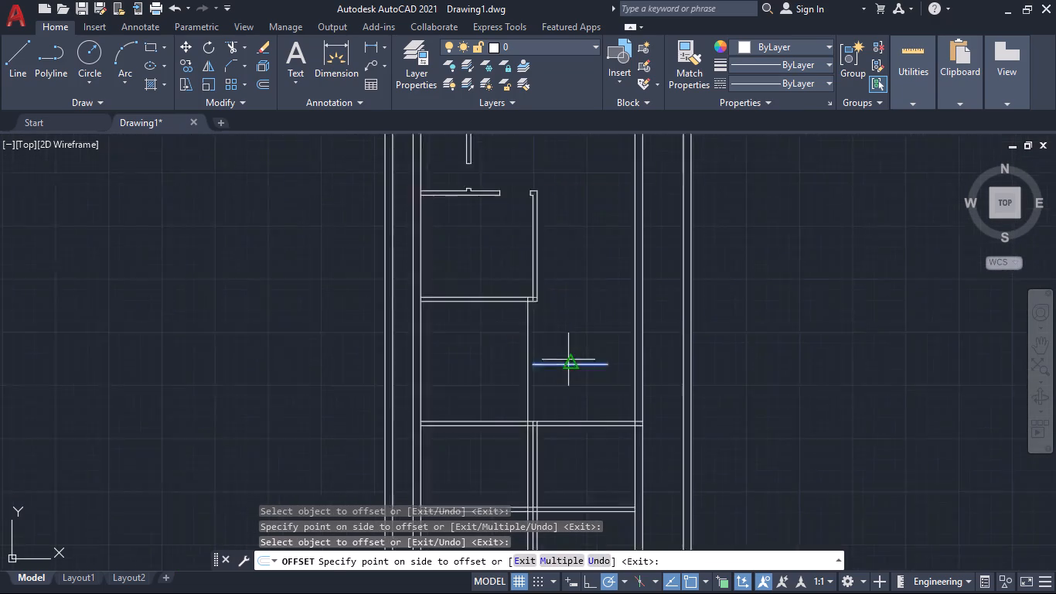
pyautogui.keyDown('shift'); pyautogui.scroll(3, 568, 360); pyautogui.keyUp('shift')
pyautogui.press('Escape')
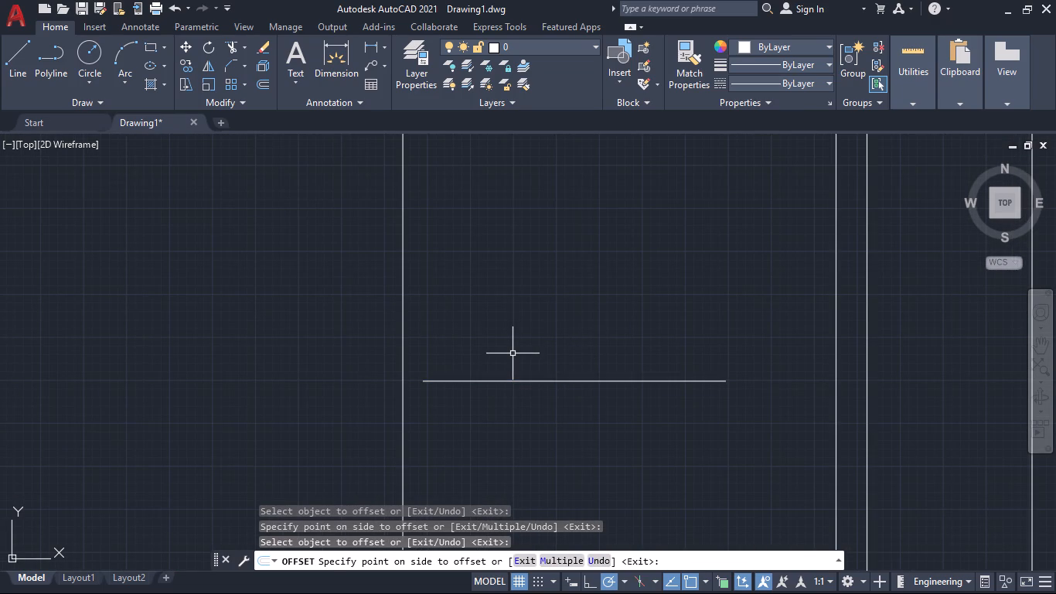
# Extend both ends of the new horizontal line to the central offset line and the right wall's inner face.
pyautogui.write('tr')
pyautogui.press('Return')
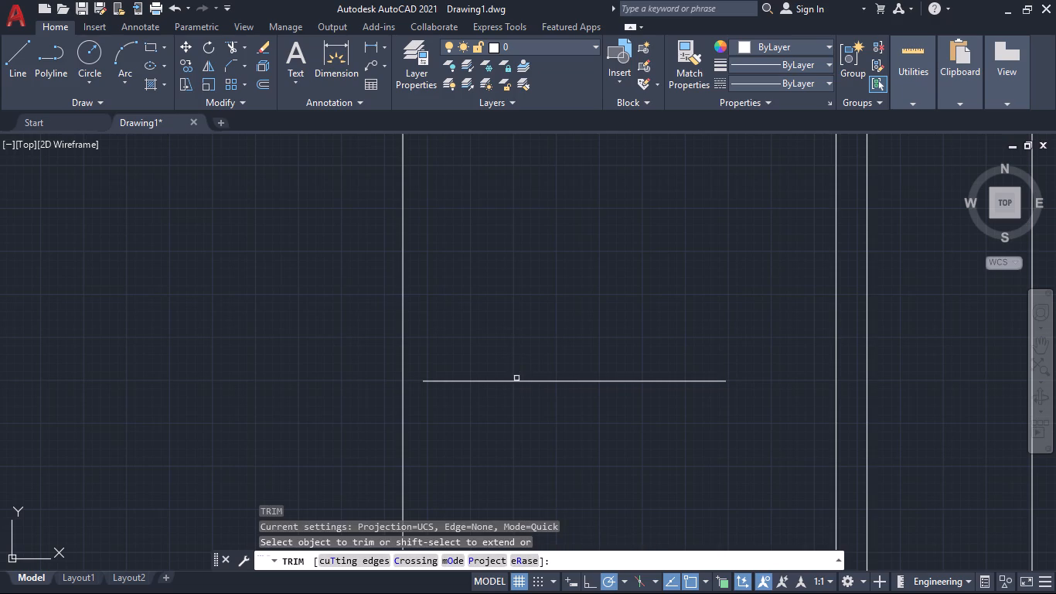
pyautogui.keyDown('shift'); pyautogui.click(518, 382); pyautogui.keyUp('shift')
pyautogui.keyDown('shift'); pyautogui.click(611, 380); pyautogui.keyUp('shift')
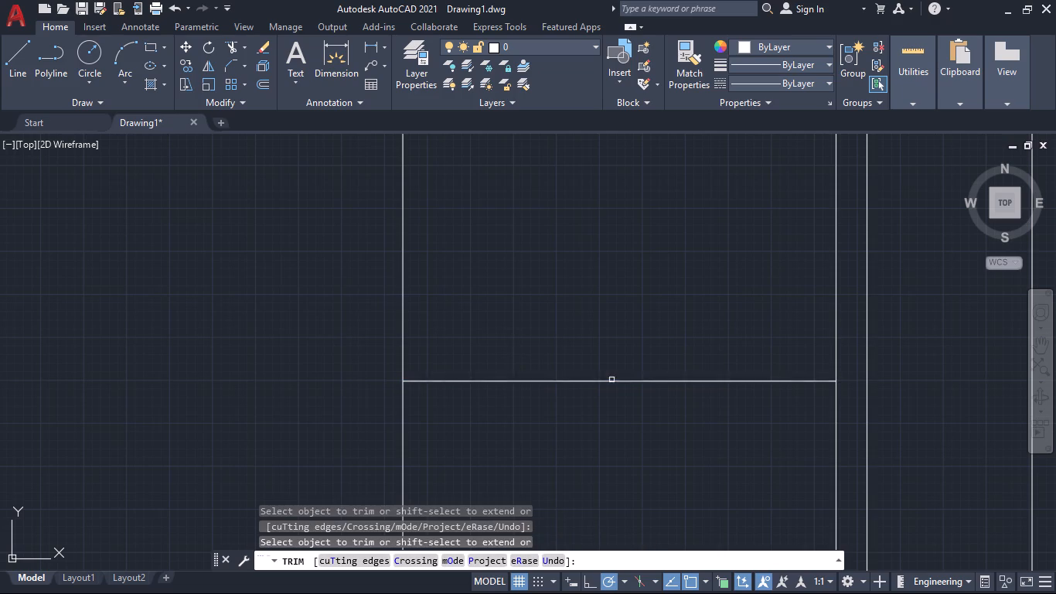
pyautogui.scroll(-4, 613, 385)
pyautogui.moveTo(617, 398); pyautogui.dragTo(624, 369, button='middle')
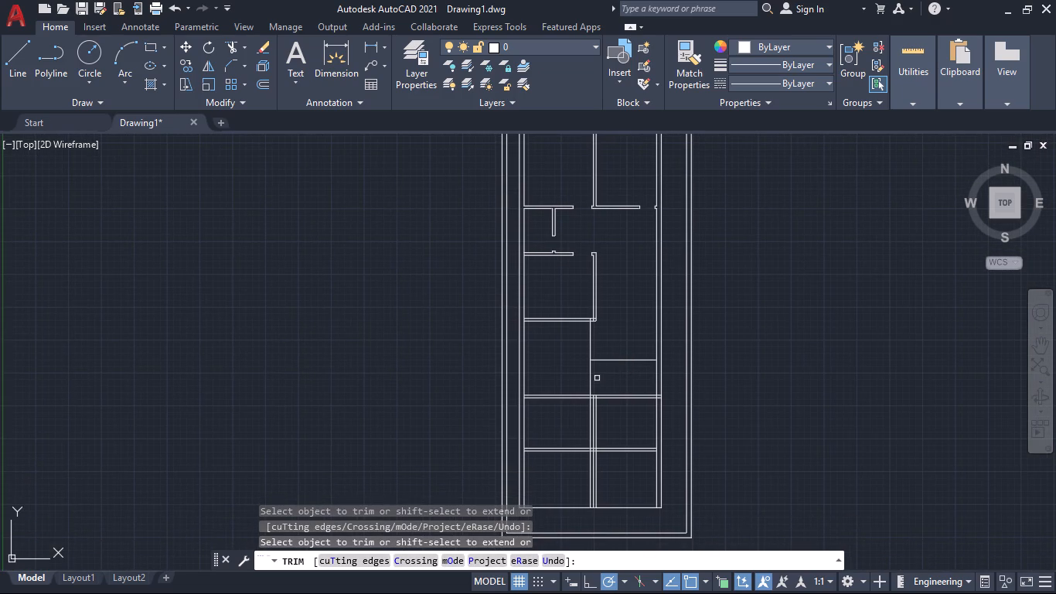
pyautogui.scroll(1, 594, 380)
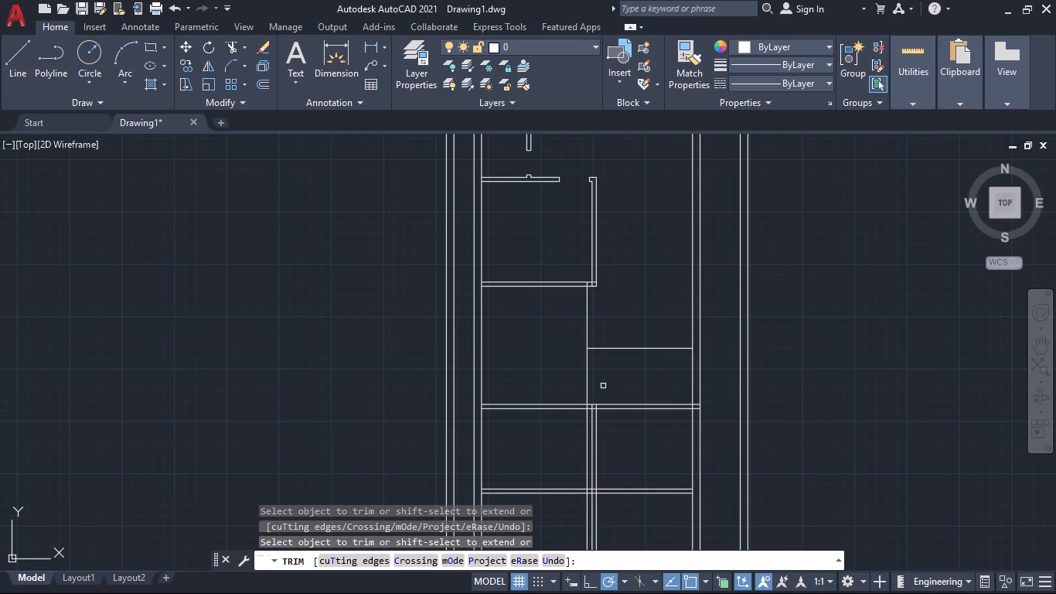
pyautogui.scroll(1, 604, 398)
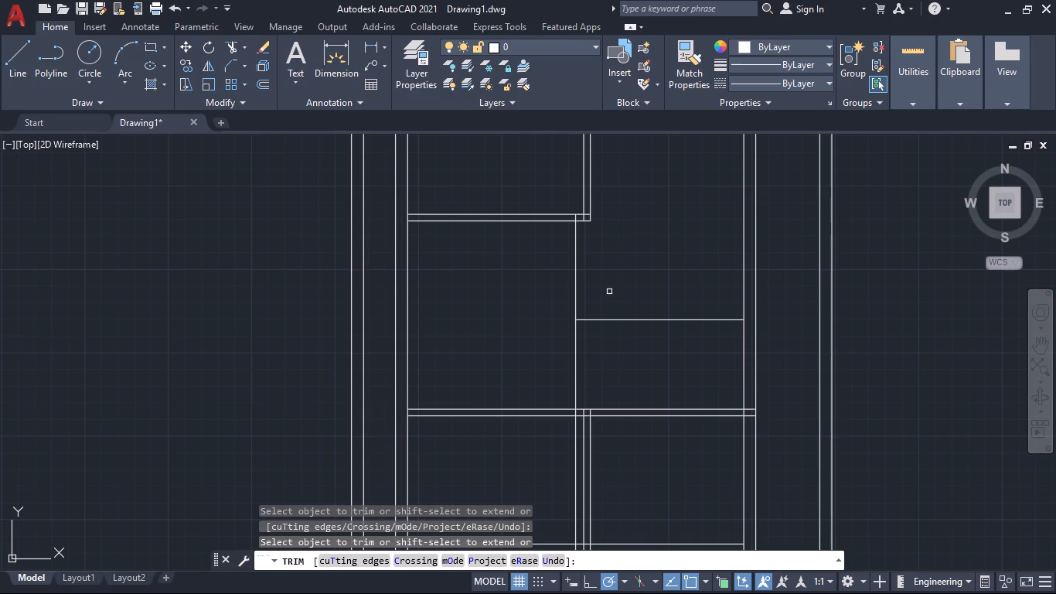
pyautogui.press('Escape')
# Offset the new horizontal line 5" downward and the central vertical line 5" to the left to form partitions.
pyautogui.press('o')
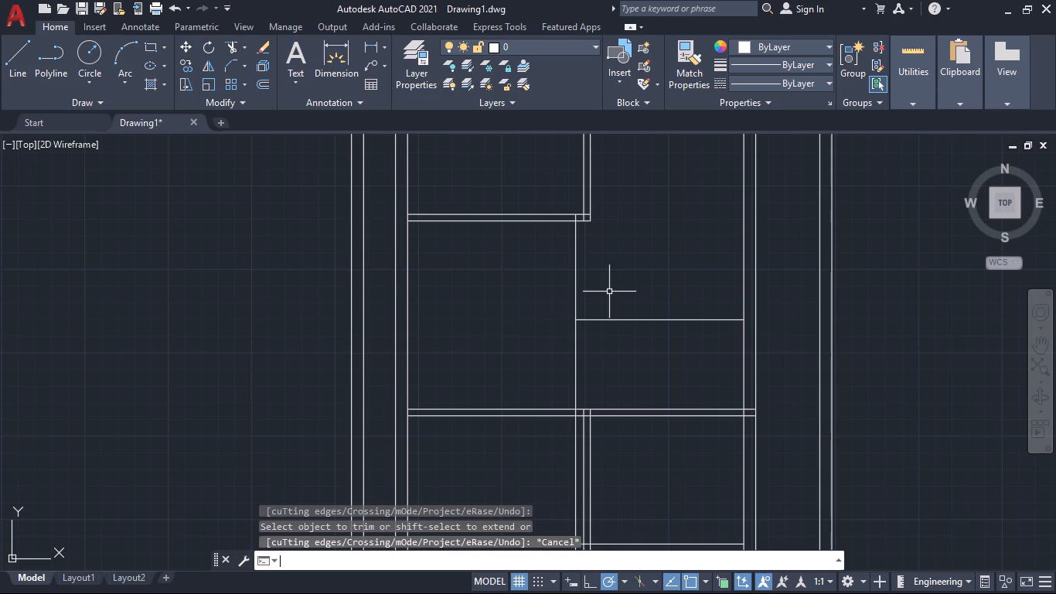
pyautogui.press('Return')
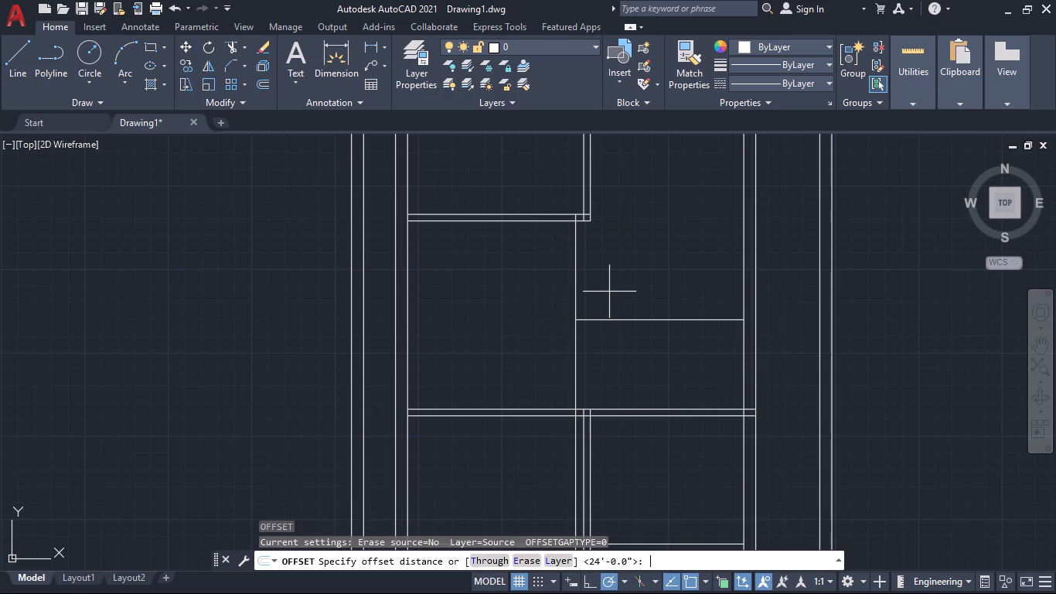
pyautogui.write('5"')
pyautogui.press('Return')
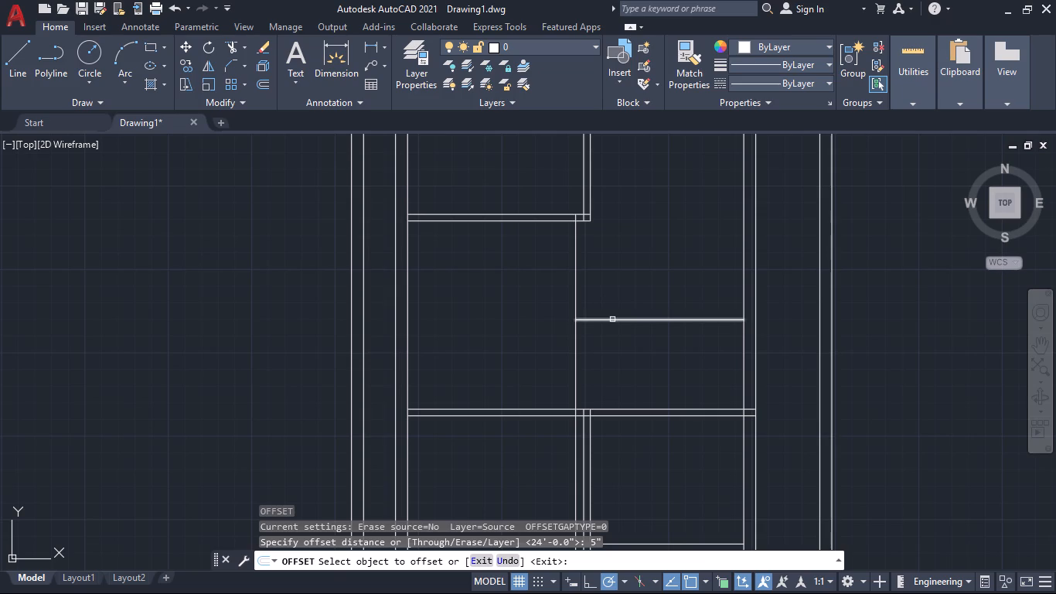
pyautogui.click(612, 319)
pyautogui.click(620, 336)
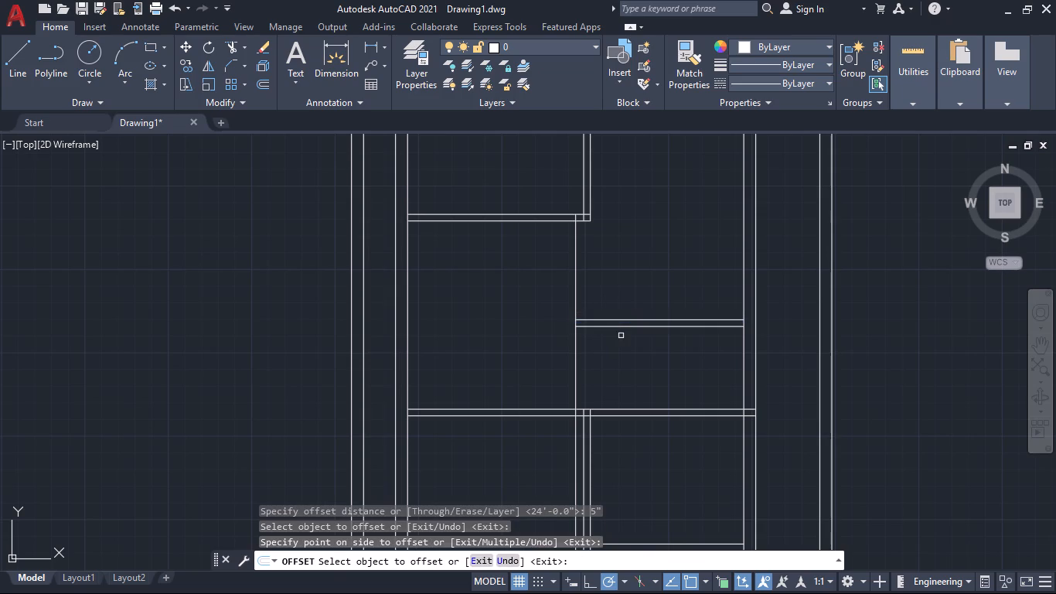
pyautogui.click(575, 372)
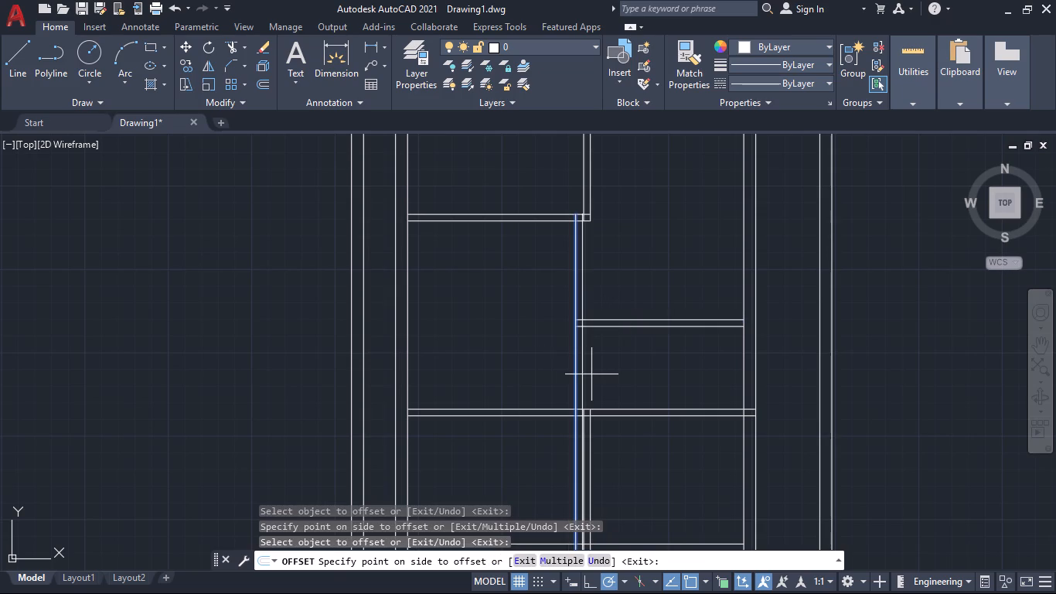
pyautogui.click(536, 372)
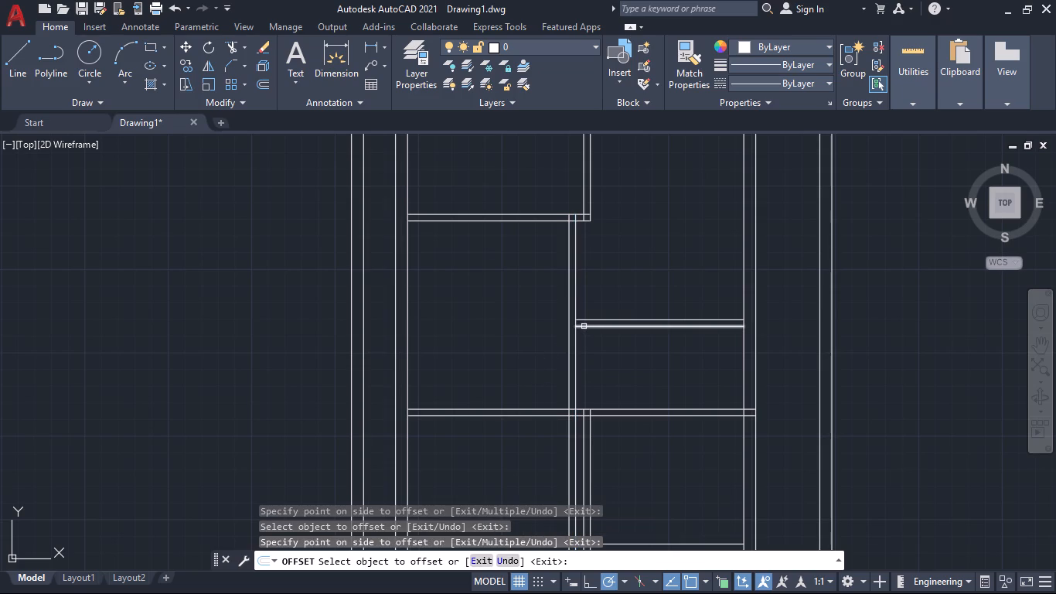
pyautogui.press('Escape')
# Extend both lines of the new horizontal partition to the left face of the new vertical partition.
pyautogui.write('tr')
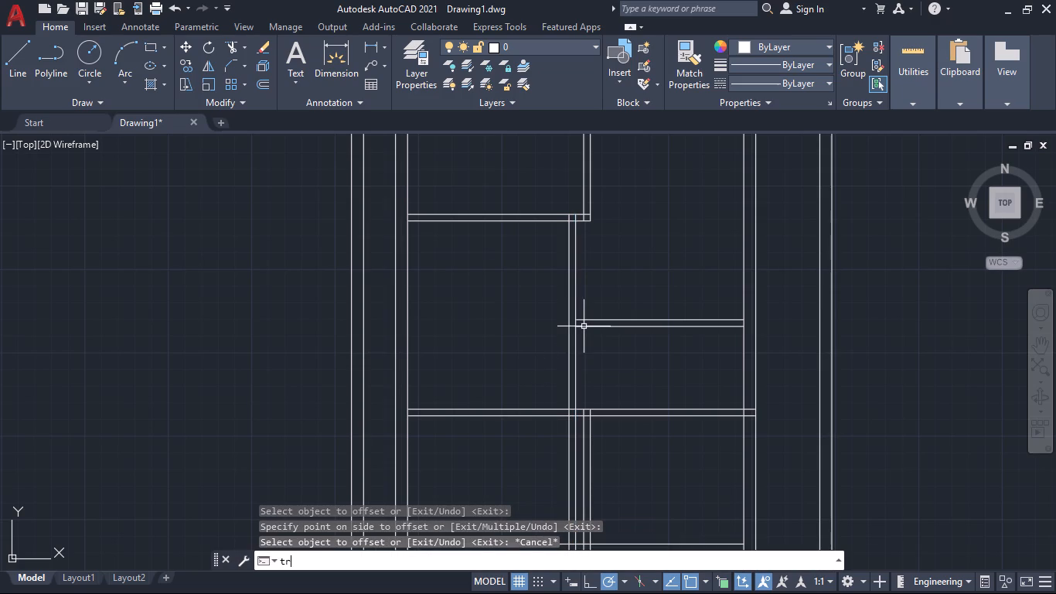
pyautogui.press('Return')
pyautogui.scroll(2, 588, 330)
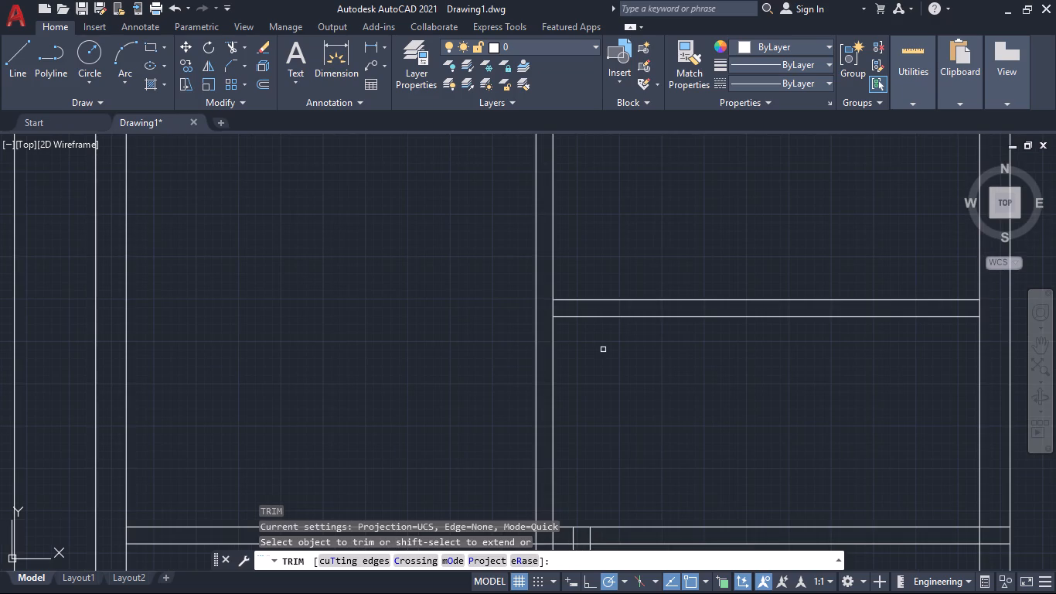
pyautogui.keyDown('shift'); pyautogui.click(562, 316); pyautogui.keyUp('shift')
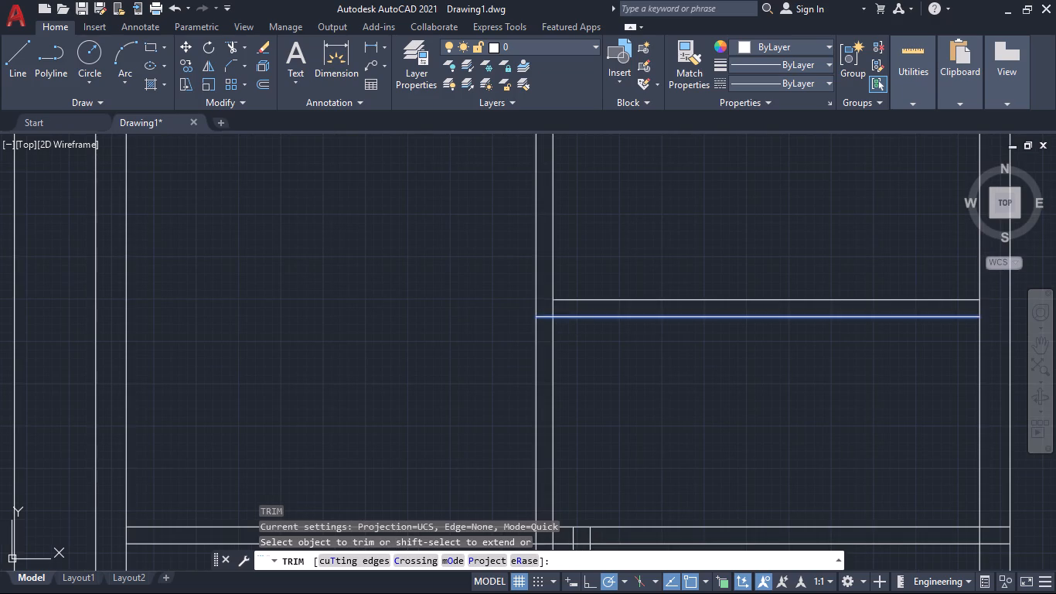
pyautogui.keyDown('shift'); pyautogui.click(563, 301); pyautogui.keyUp('shift')
# Trim the new vertical partition above the new horizontal one, including its leftover pieces inside the shortened left horizontal partition.
pyautogui.scroll(-3, 615, 359)
pyautogui.click(630, 325)
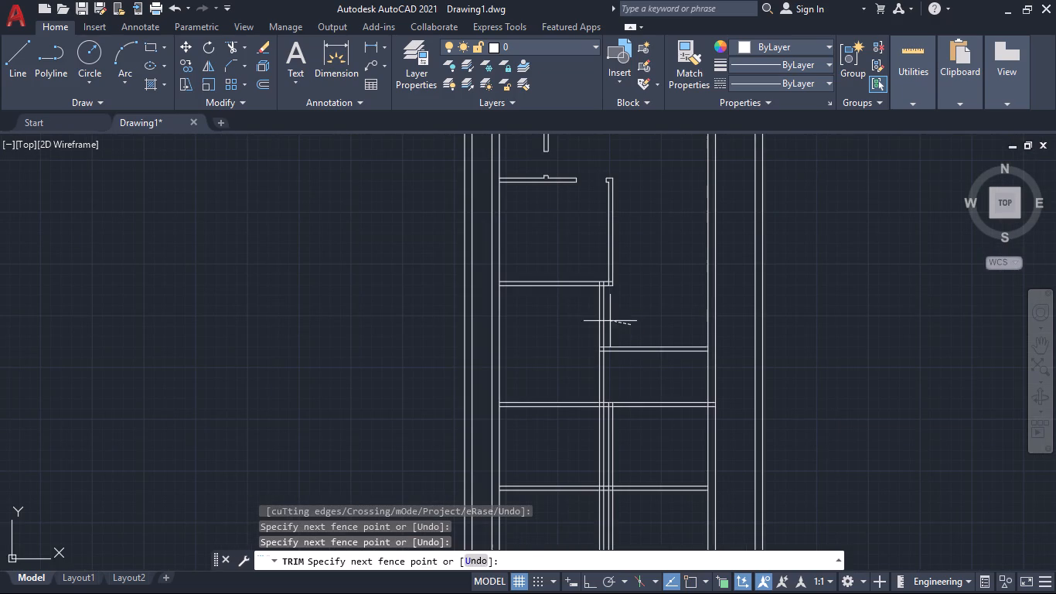
pyautogui.click(584, 318)
pyautogui.scroll(4, 603, 295)
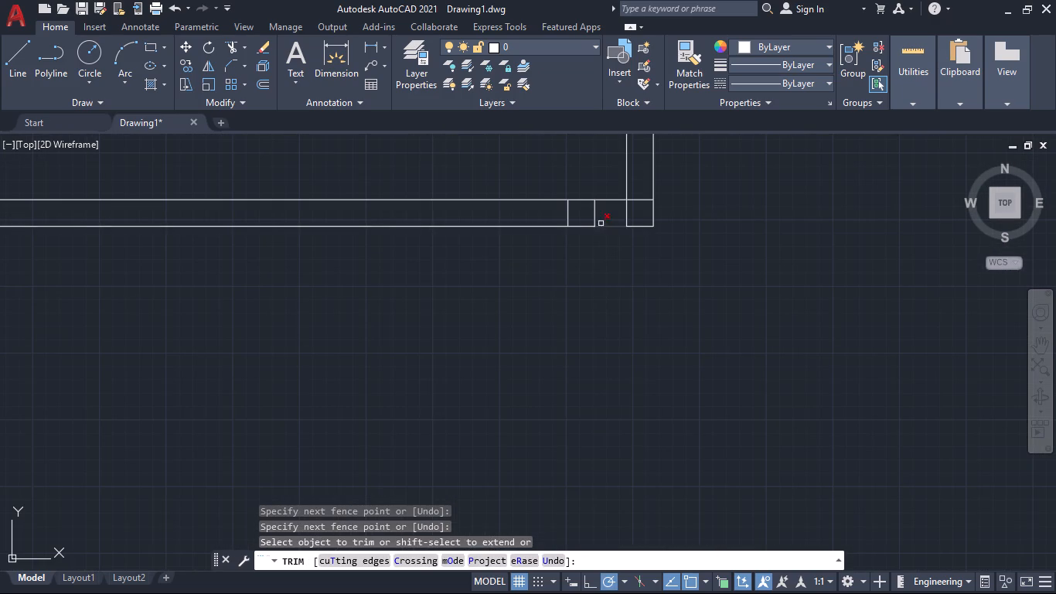
pyautogui.click(594, 216)
pyautogui.click(567, 213)
# Trim the overlapping lines at the corner of the shortened left horizontal partition and the central vertical partition above it.
pyautogui.scroll(-2, 636, 329)
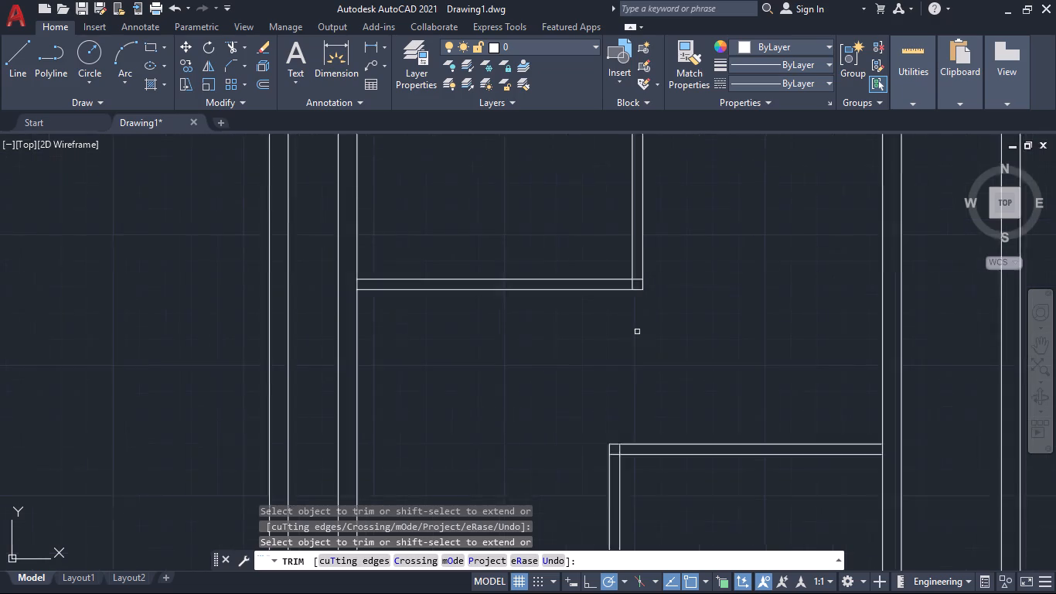
pyautogui.scroll(-2, 637, 332)
pyautogui.moveTo(684, 322); pyautogui.dragTo(697, 362, button='middle')
pyautogui.scroll(2, 667, 353)
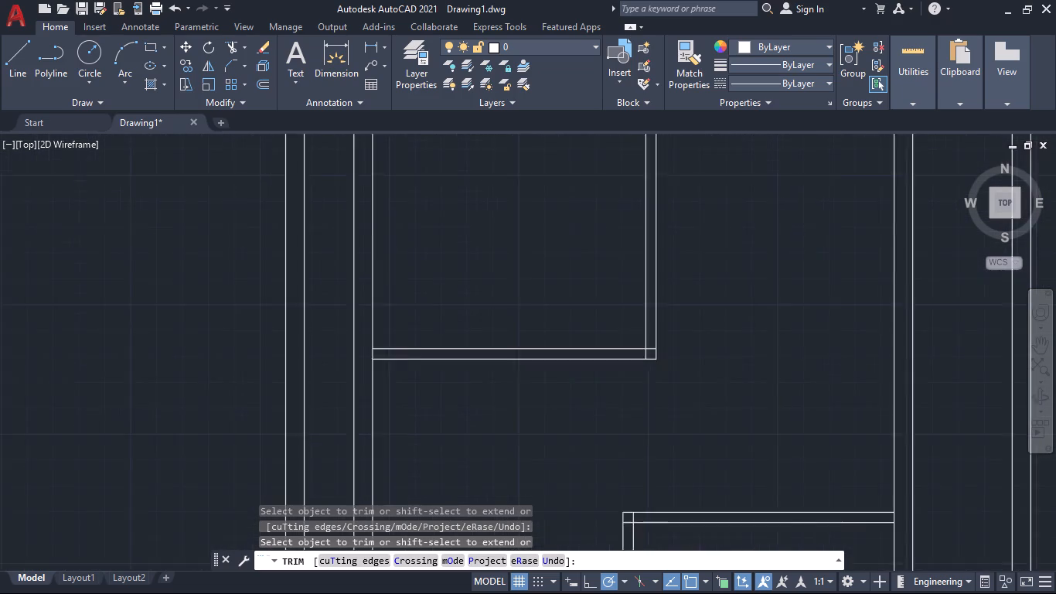
pyautogui.scroll(2, 667, 353)
pyautogui.moveTo(624, 325); pyautogui.dragTo(601, 354)
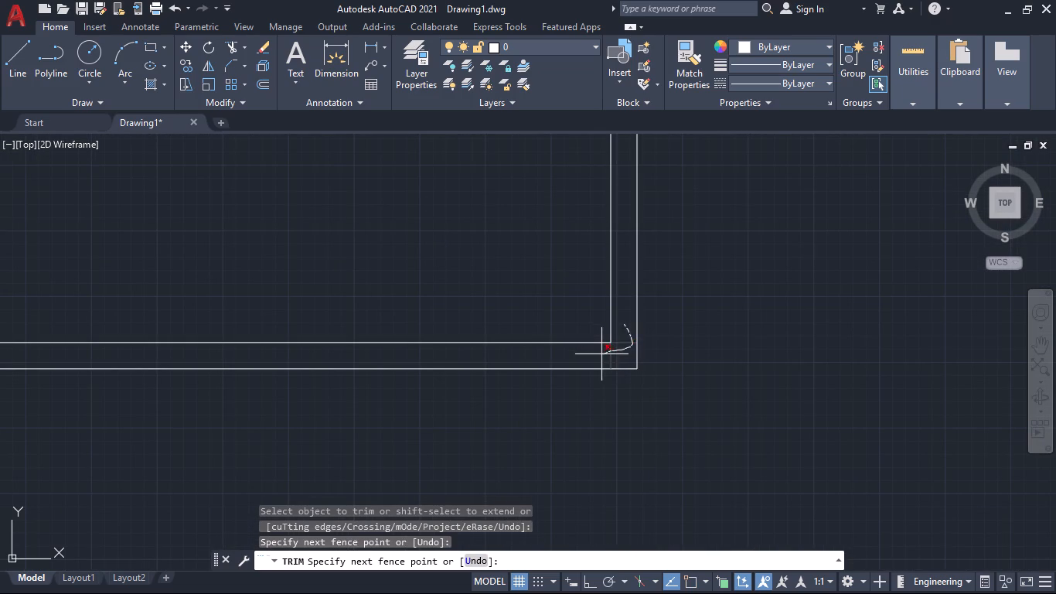
pyautogui.moveTo(601, 354); pyautogui.dragTo(600, 354)
# Trim the left wall's inner face across the end of the shortened left horizontal partition.
pyautogui.scroll(-4, 691, 370)
pyautogui.scroll(2, 598, 386)
pyautogui.click(568, 350)
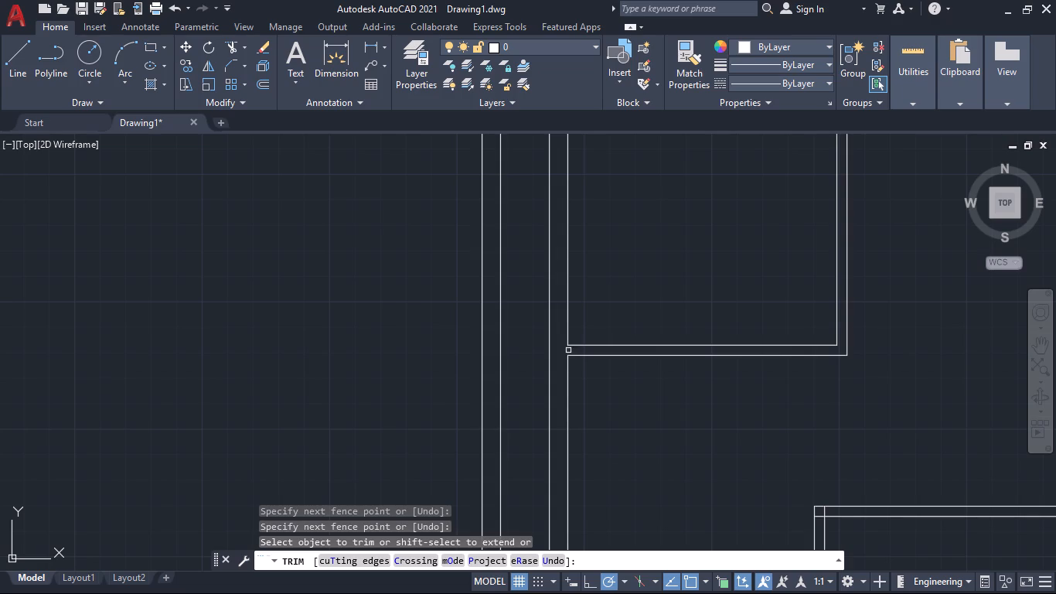
pyautogui.scroll(-3, 636, 360)
pyautogui.moveTo(650, 339); pyautogui.dragTo(647, 399, button='middle')
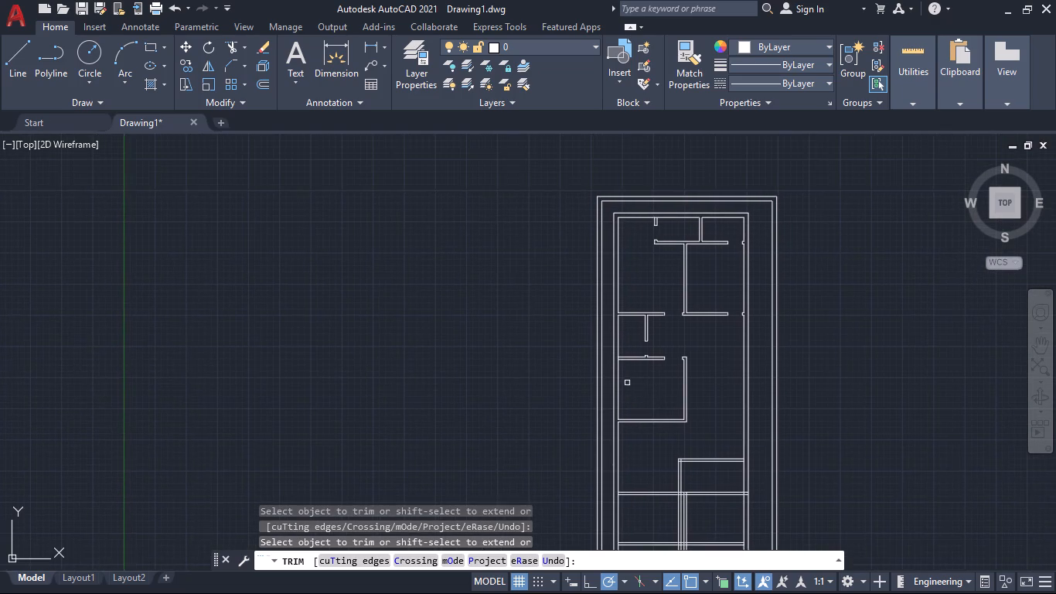
pyautogui.scroll(3, 626, 375)
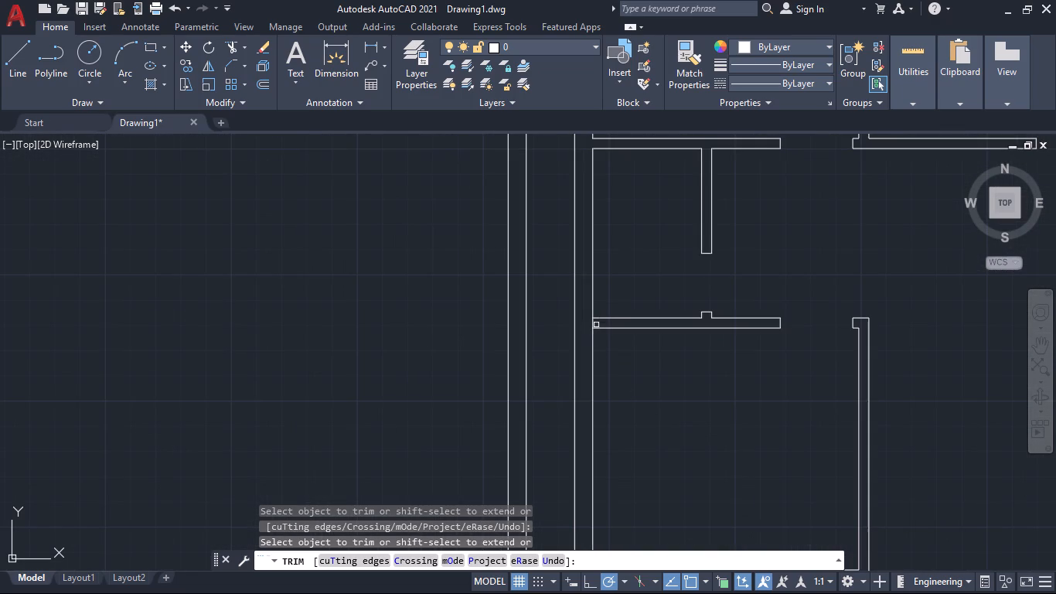
# Trim the left wall's inner face across the end of the horizontal partition above the middle-left room.
pyautogui.click(593, 323)
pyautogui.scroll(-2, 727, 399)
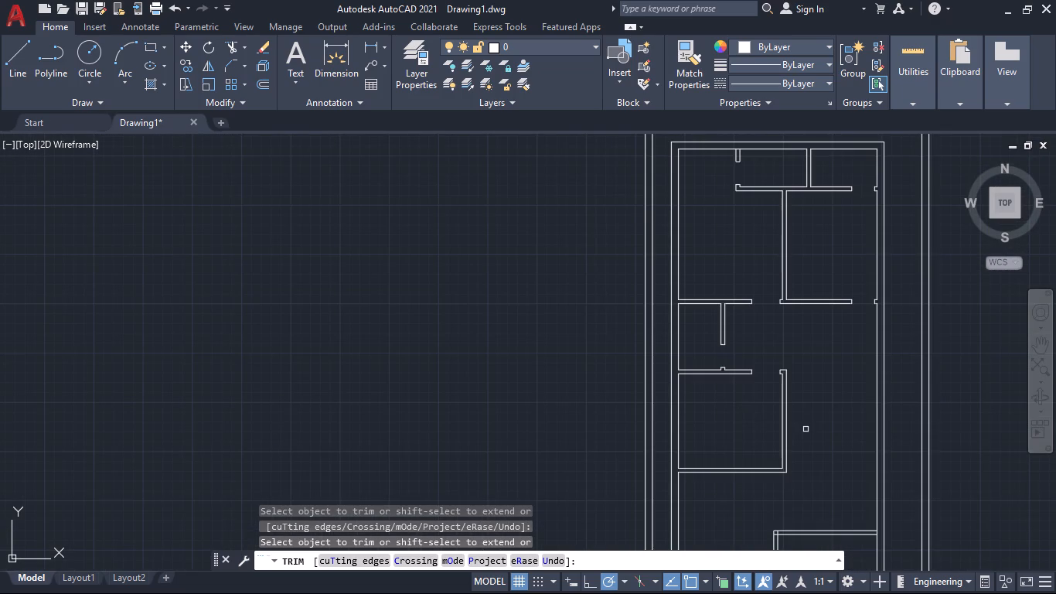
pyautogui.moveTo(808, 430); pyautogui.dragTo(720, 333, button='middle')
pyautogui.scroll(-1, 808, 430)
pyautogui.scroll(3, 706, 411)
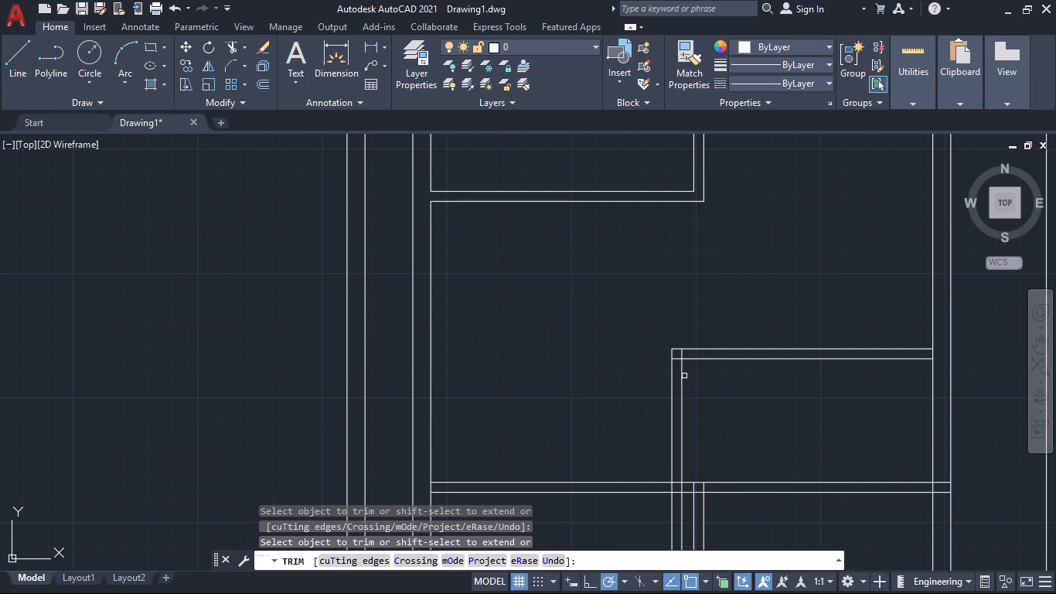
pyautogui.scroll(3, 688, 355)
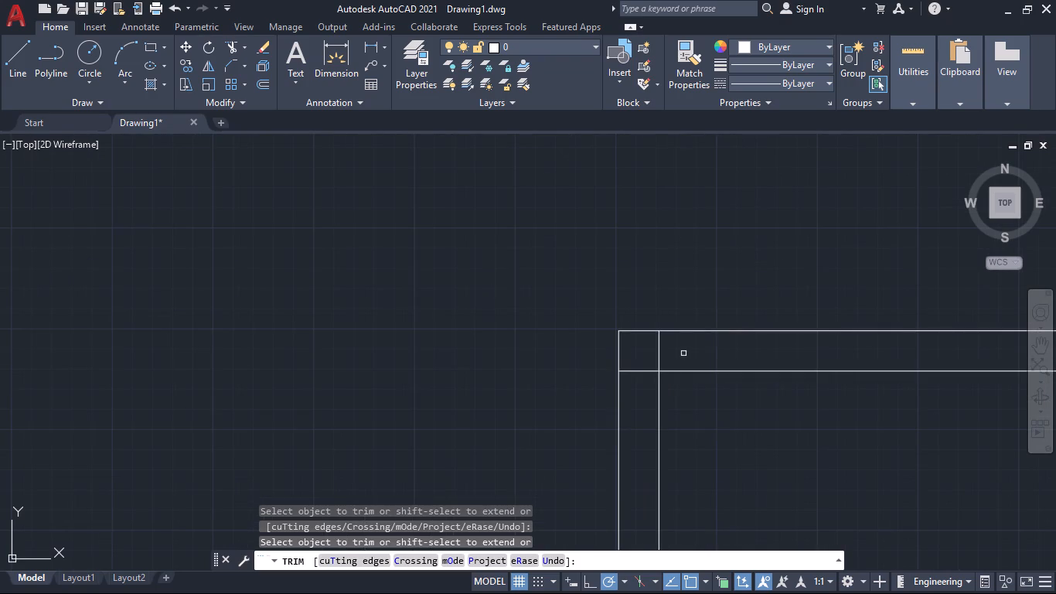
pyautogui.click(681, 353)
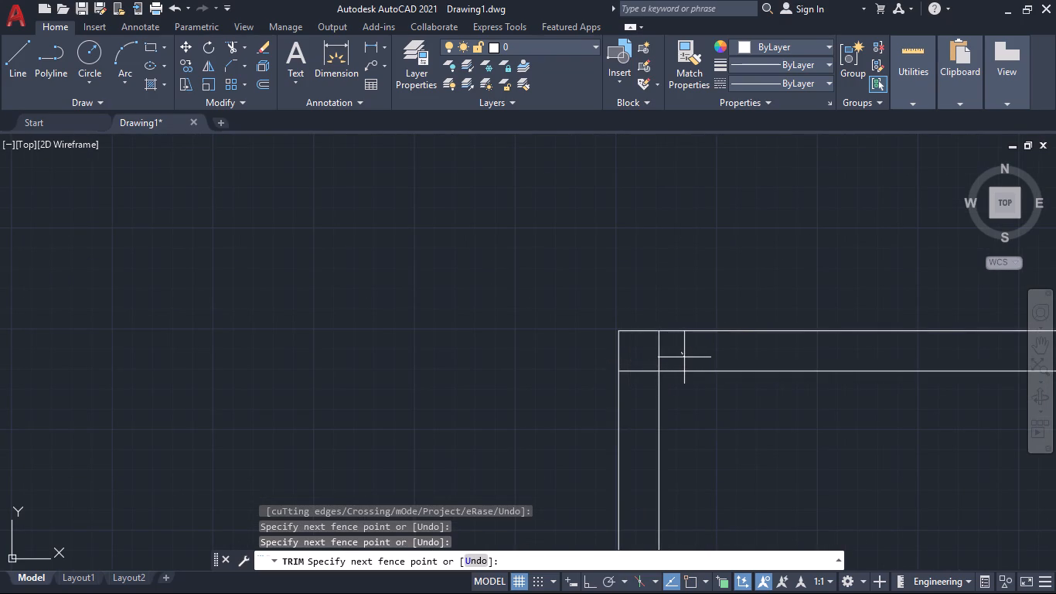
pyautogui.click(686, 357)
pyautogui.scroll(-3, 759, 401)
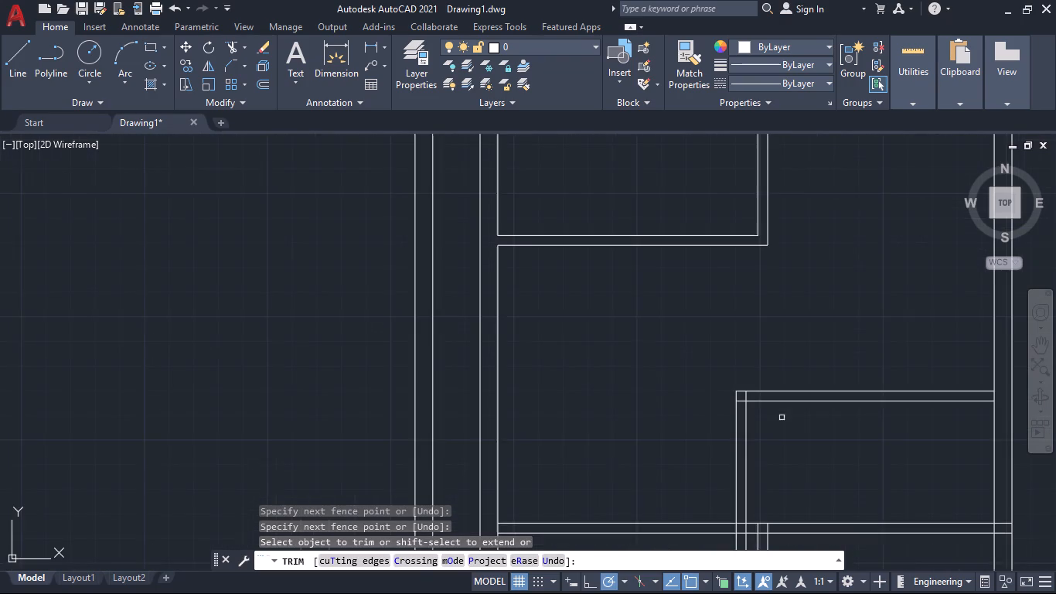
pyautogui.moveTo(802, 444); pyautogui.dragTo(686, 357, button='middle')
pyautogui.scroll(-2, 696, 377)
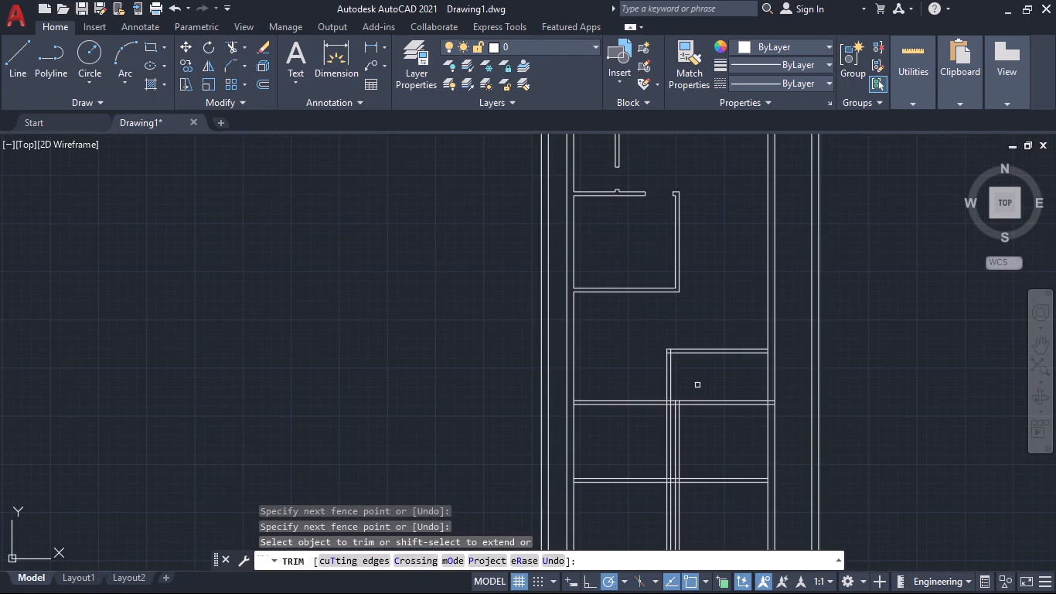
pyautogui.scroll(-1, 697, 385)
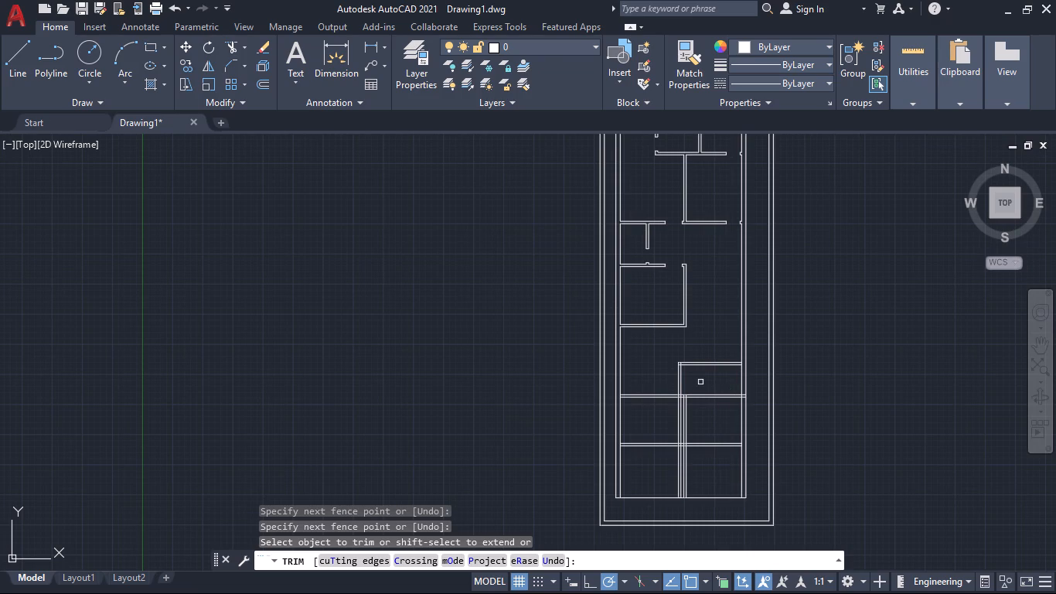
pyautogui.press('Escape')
# Offset the lower line of the new horizontal partition at the lower-right room 10' downward.
pyautogui.press('o')
pyautogui.press('Return')
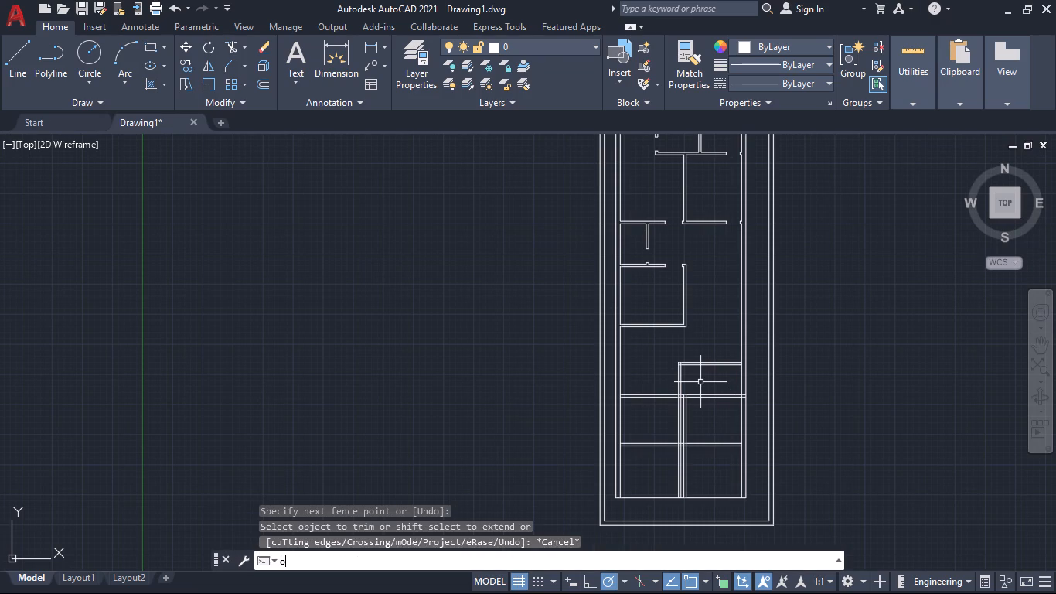
pyautogui.write("10'")
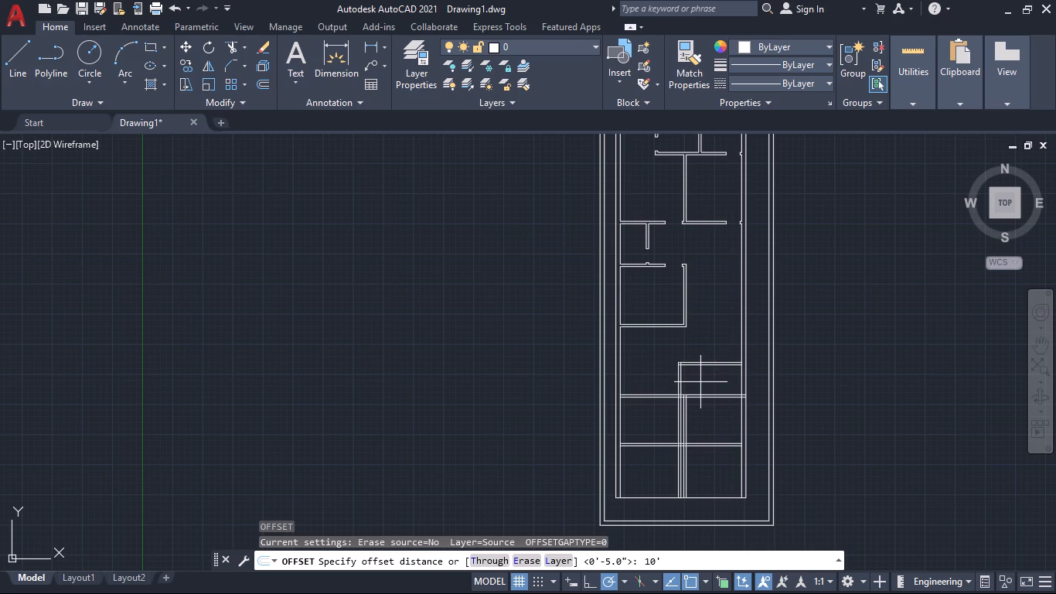
pyautogui.press('Return')
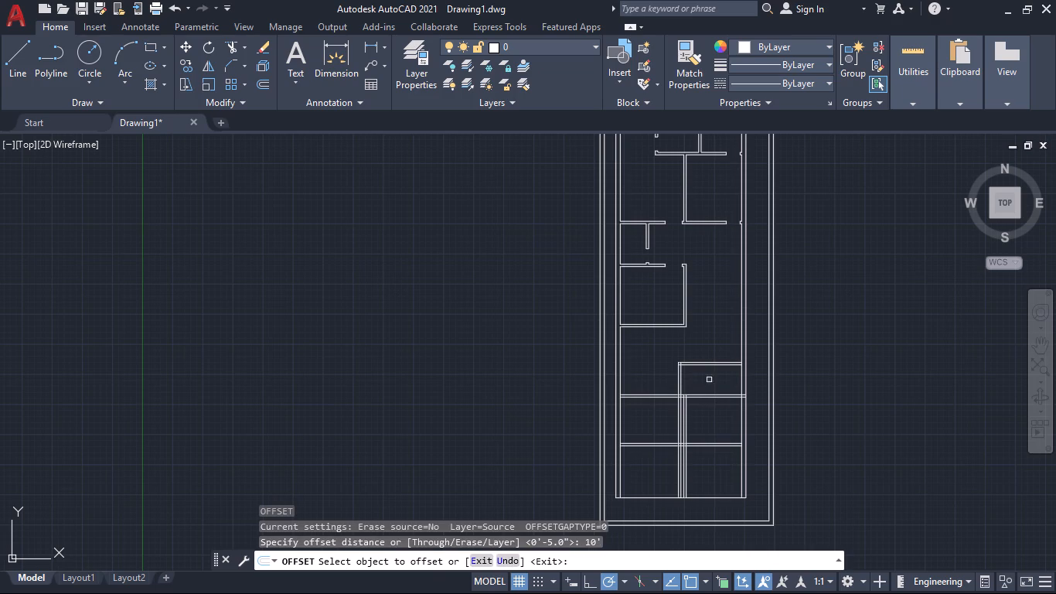
pyautogui.scroll(1, 710, 378)
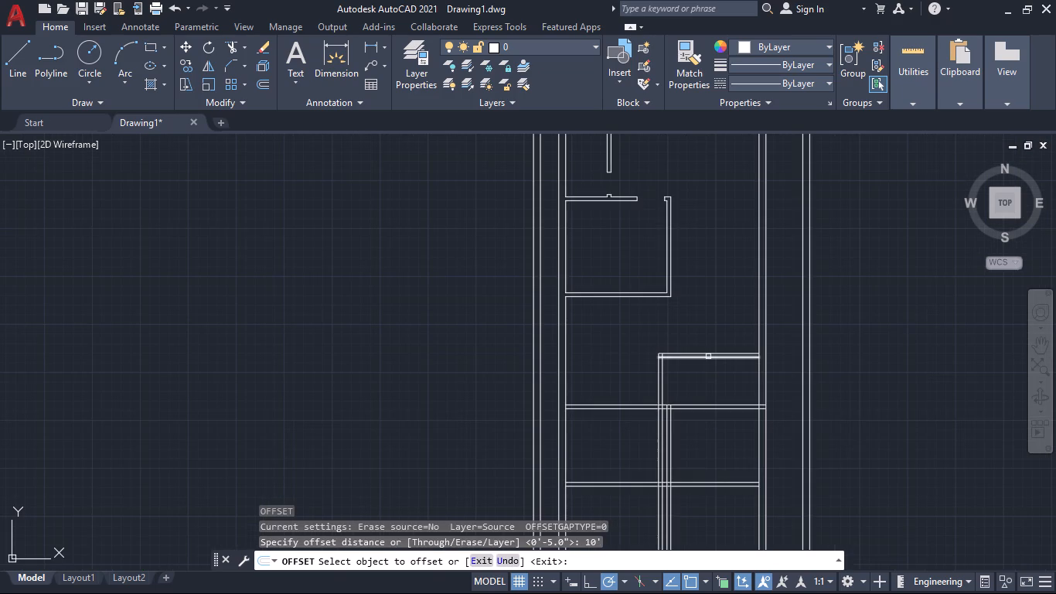
pyautogui.click(708, 357)
pyautogui.click(716, 432)
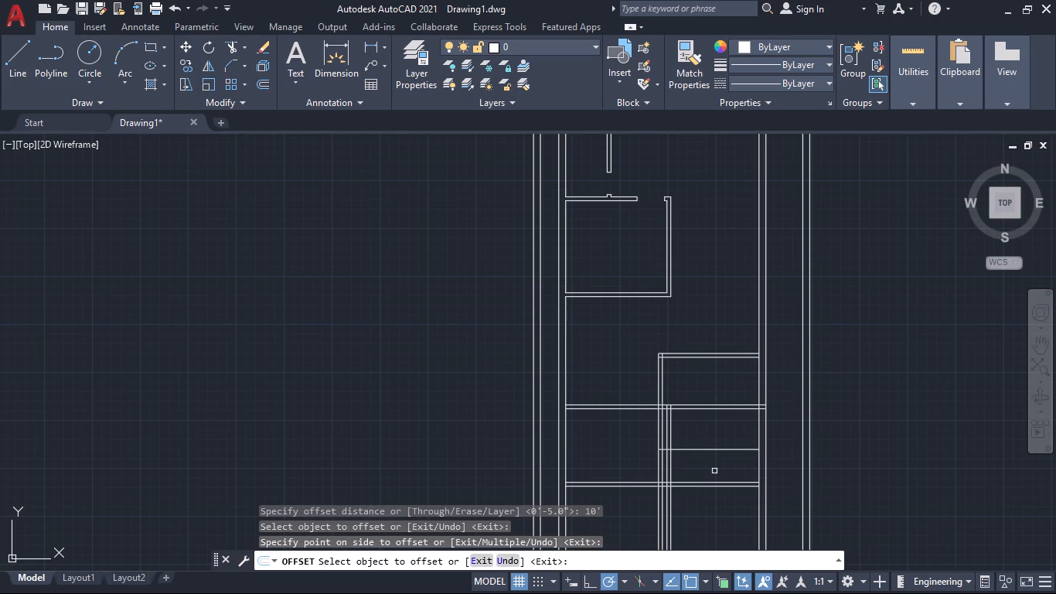
# Offset the new 10' line 5" downward to form a horizontal partition below the lower-right room.
pyautogui.press('space')
pyautogui.press('space')
pyautogui.write('5"')
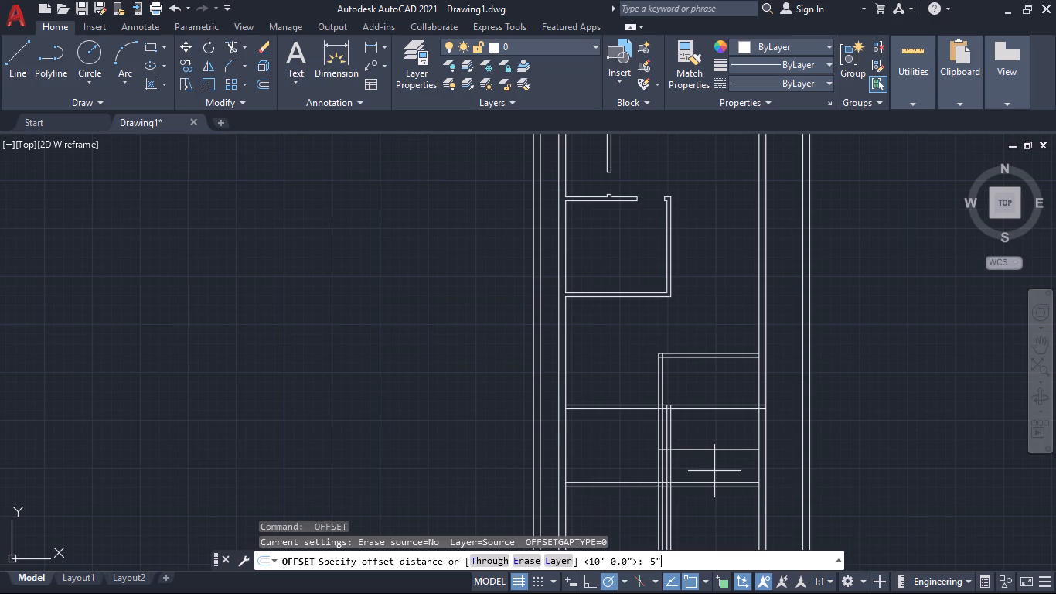
pyautogui.press('Return')
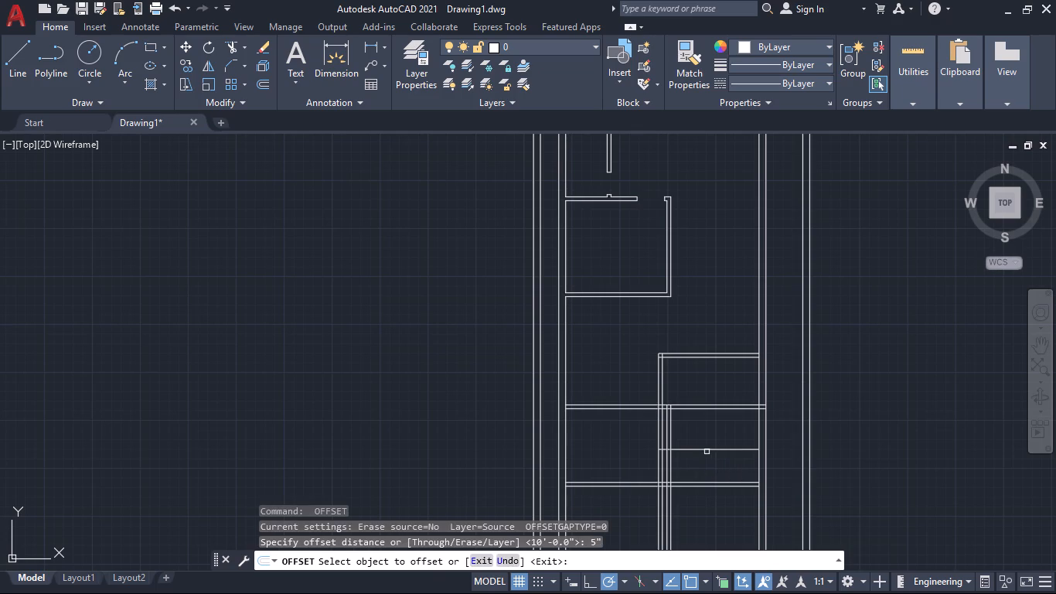
pyautogui.click(705, 448)
pyautogui.click(712, 473)
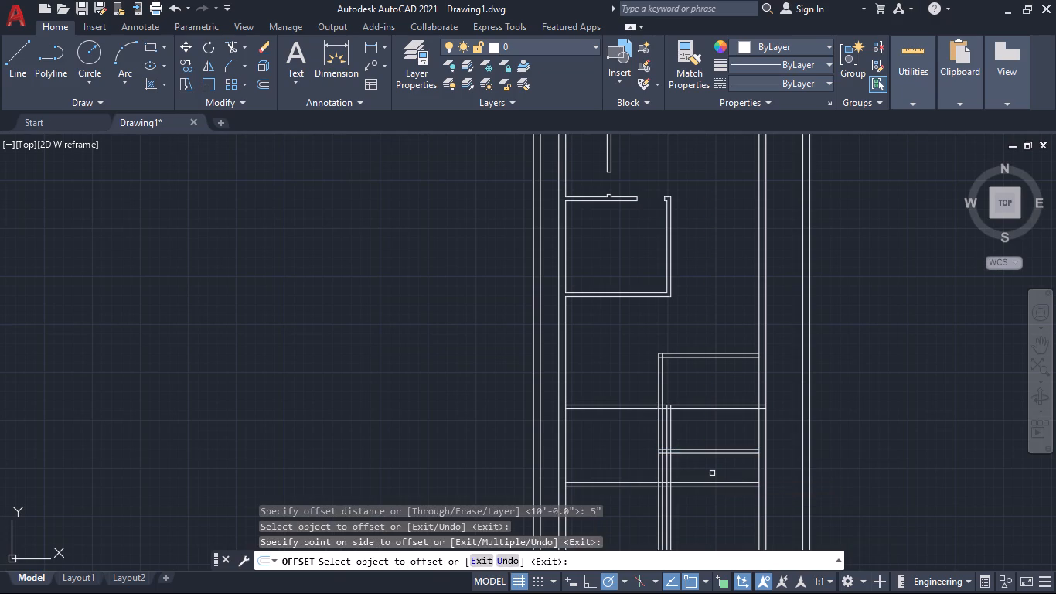
pyautogui.press('Escape')
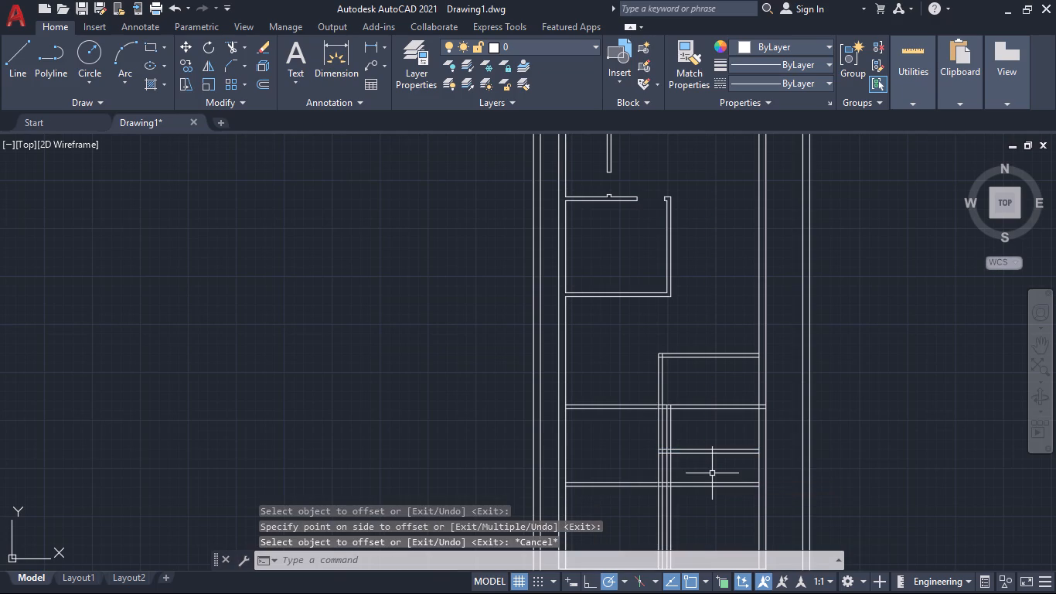
# Trim away the horizontal partition crossing the lower-right room and the old vertical partition inside it, including their small leftover pieces.
pyautogui.write('tr')
pyautogui.press('Return')
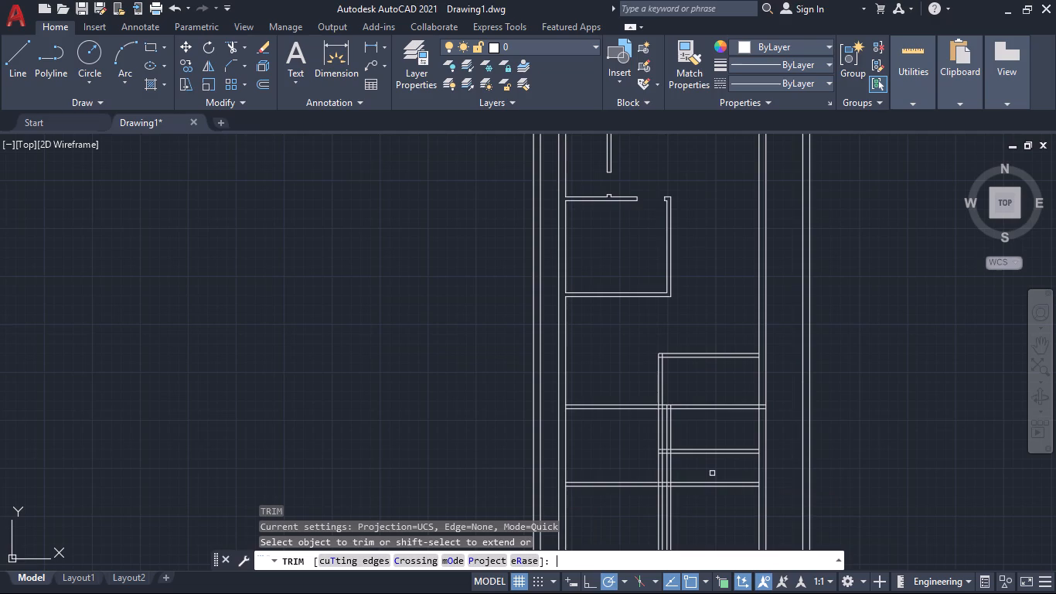
pyautogui.click(743, 398)
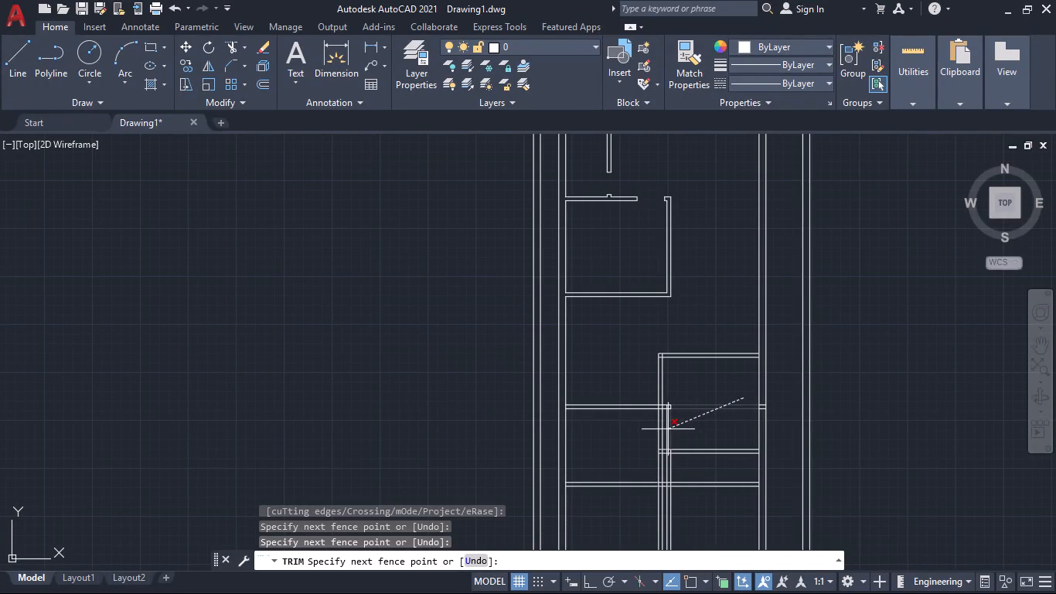
pyautogui.click(665, 430)
pyautogui.scroll(4, 664, 419)
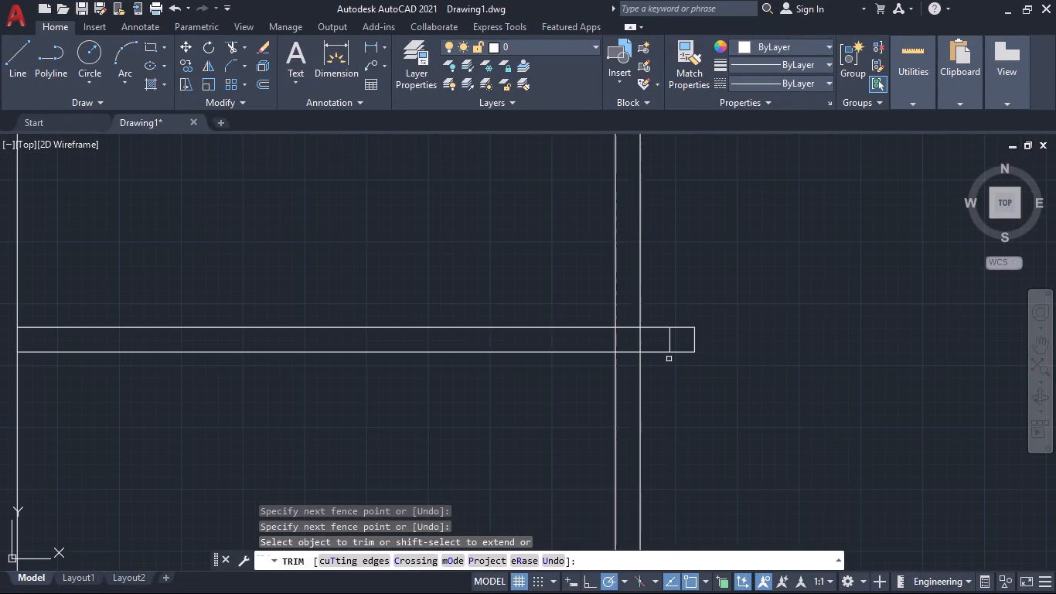
pyautogui.click(662, 319)
pyautogui.click(700, 360)
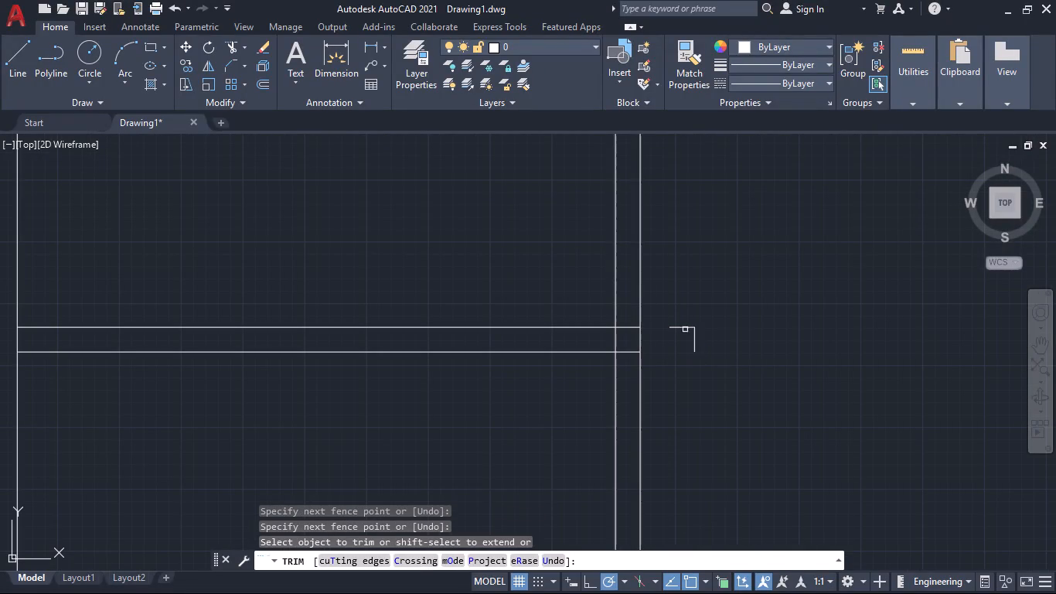
pyautogui.click(678, 321)
pyautogui.click(711, 341)
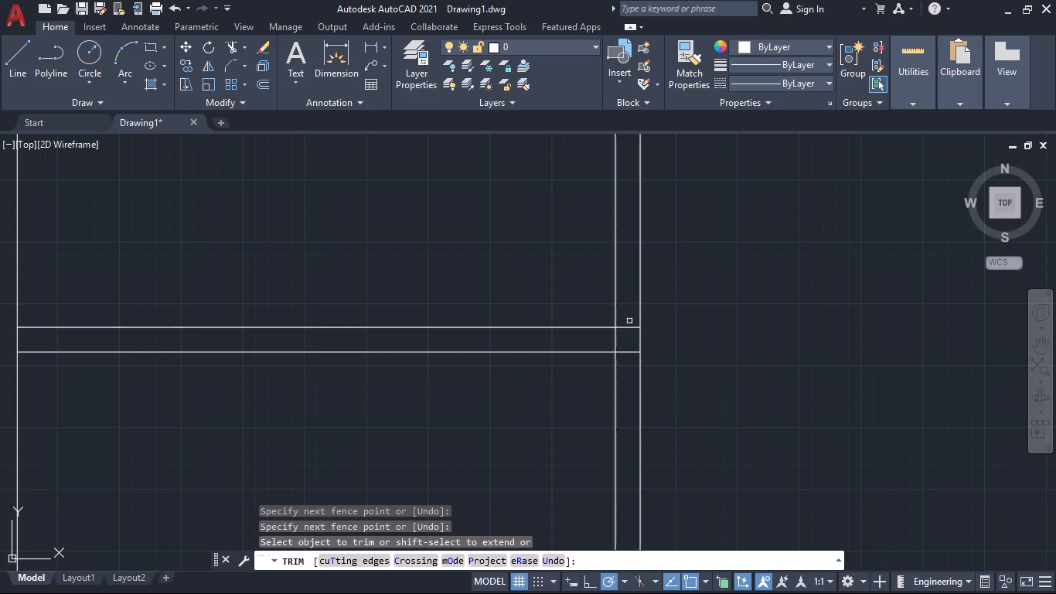
# Trim the ends of the left horizontal partition where they run through the new vertical partition.
pyautogui.click(628, 316)
pyautogui.click(623, 355)
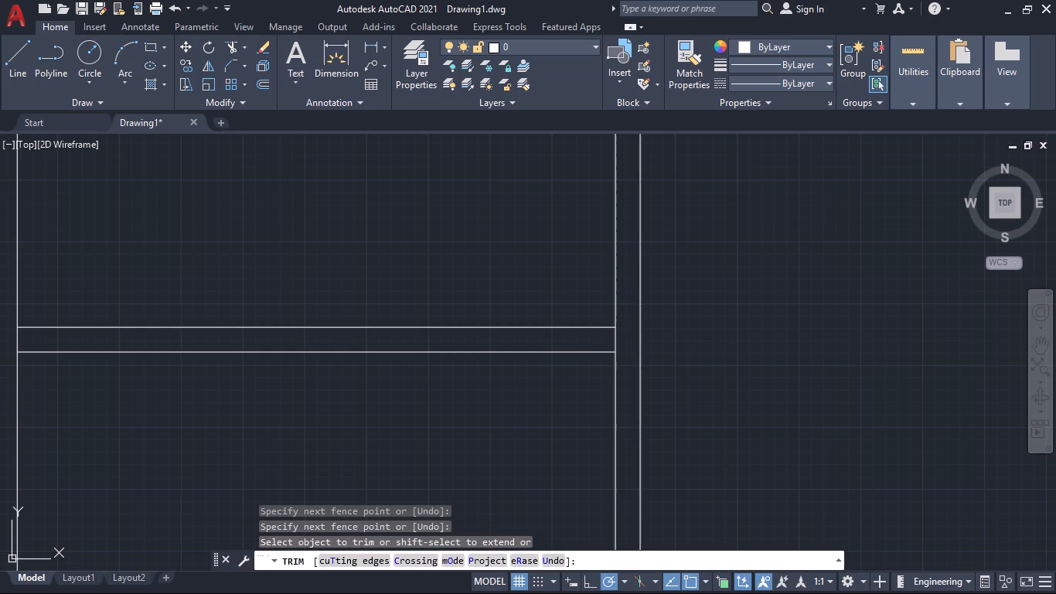
pyautogui.click(557, 305)
pyautogui.scroll(-1, 563, 315)
pyautogui.click(551, 296)
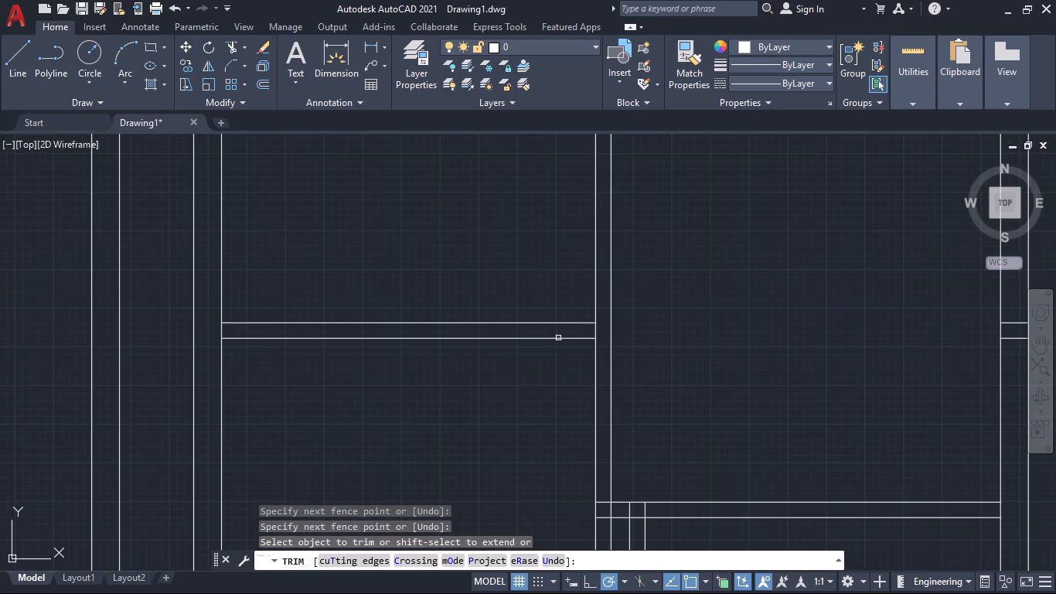
# Trim both lines of the old vertical partition between the new 10' partition and the lowest horizontal partition.
pyautogui.scroll(-3, 573, 378)
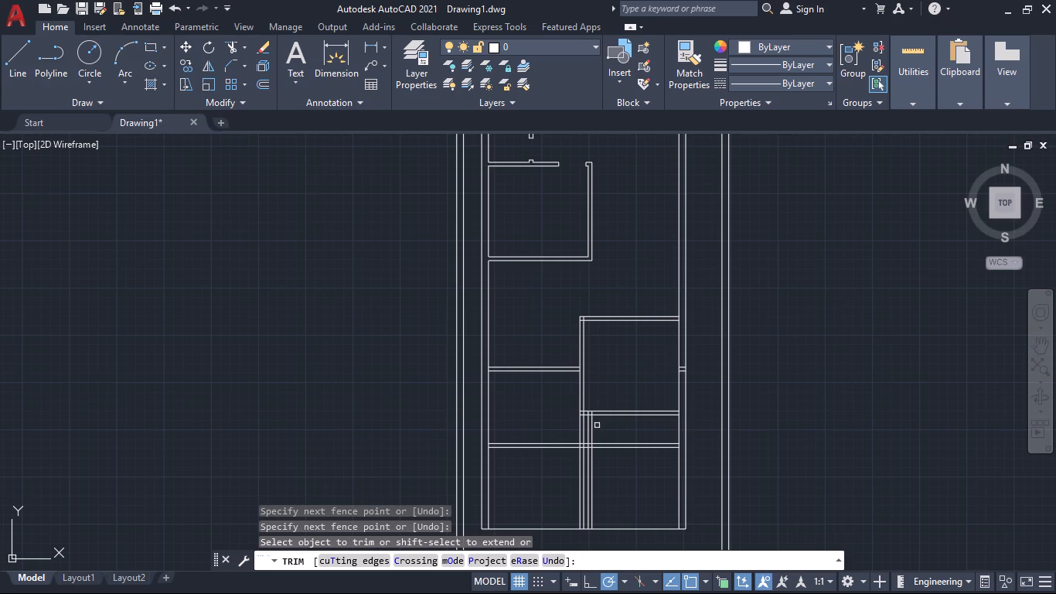
pyautogui.scroll(2, 597, 425)
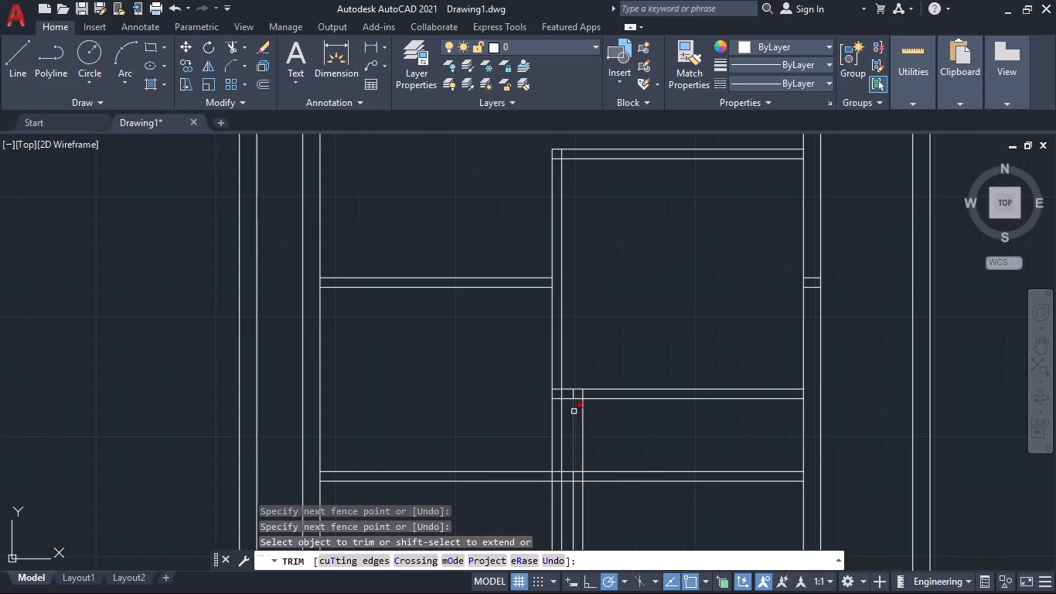
pyautogui.click(574, 411)
pyautogui.click(573, 394)
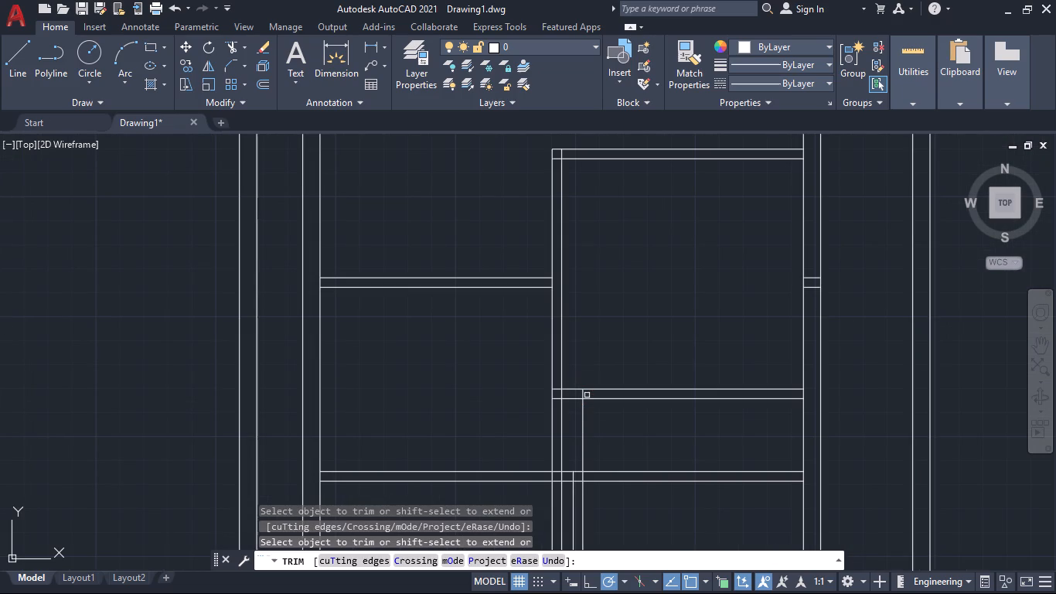
pyautogui.click(582, 394)
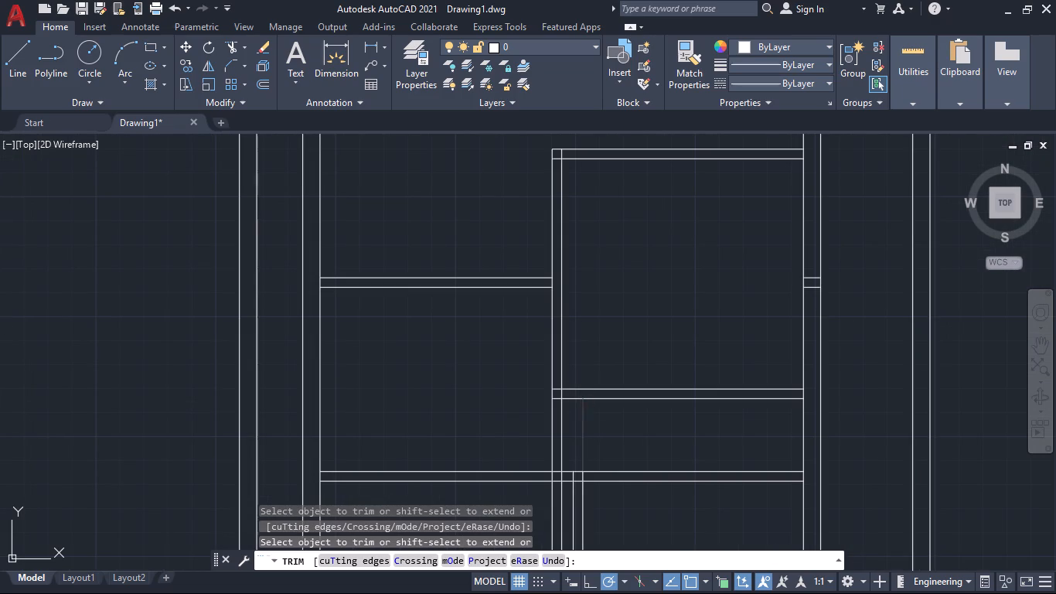
pyautogui.click(583, 413)
pyautogui.scroll(-1, 591, 428)
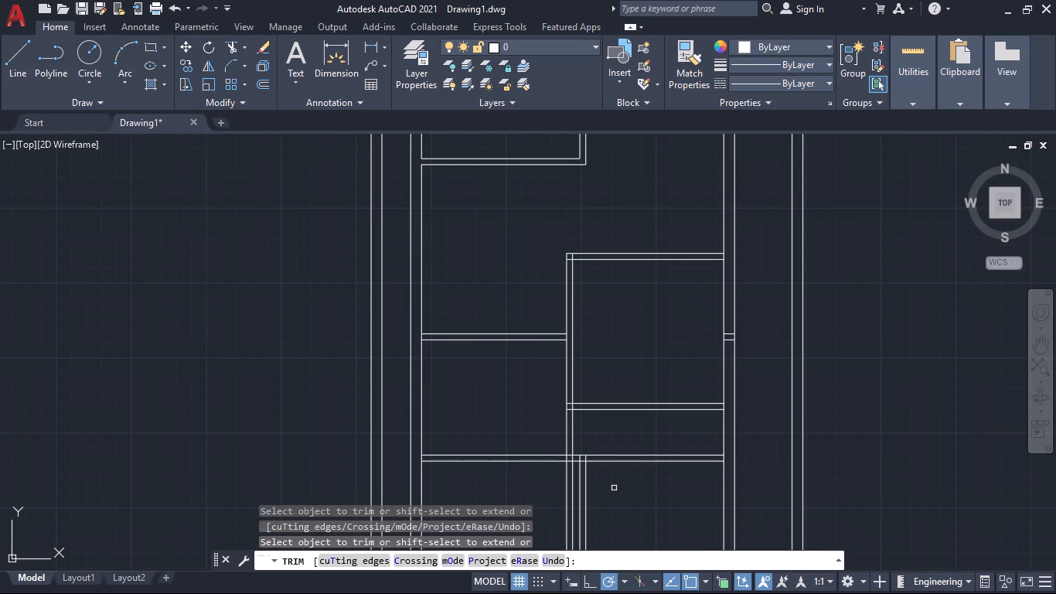
# Trim the lowest horizontal partition toward the right wall and both vertical partitions below it.
pyautogui.click(689, 444)
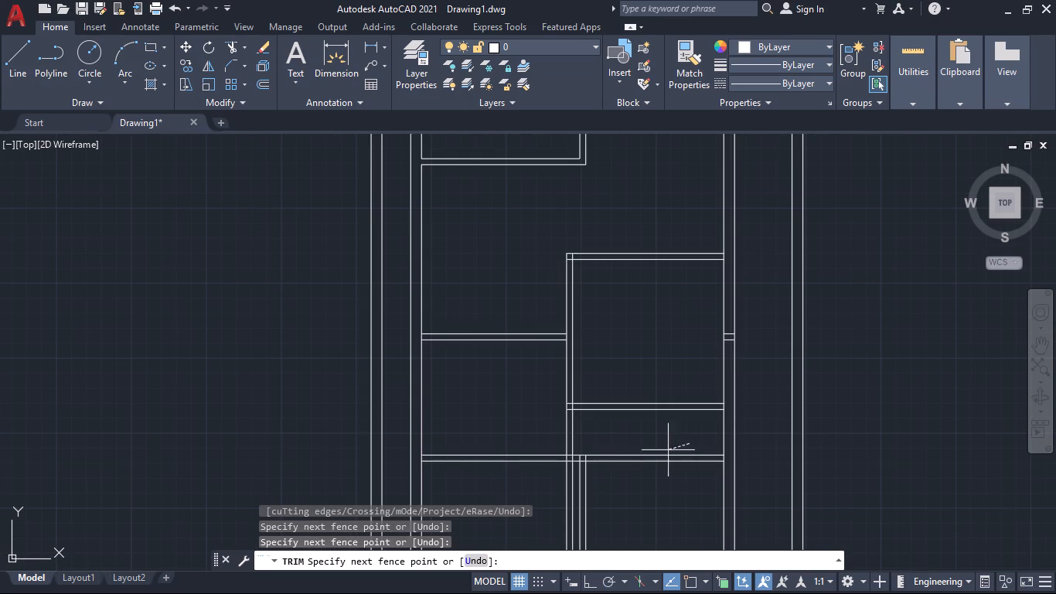
pyautogui.scroll(-3, 555, 508)
pyautogui.click(555, 508)
# Trim the leftover stub of the lowest horizontal partition back to the right face of the new vertical partition.
pyautogui.scroll(3, 564, 493)
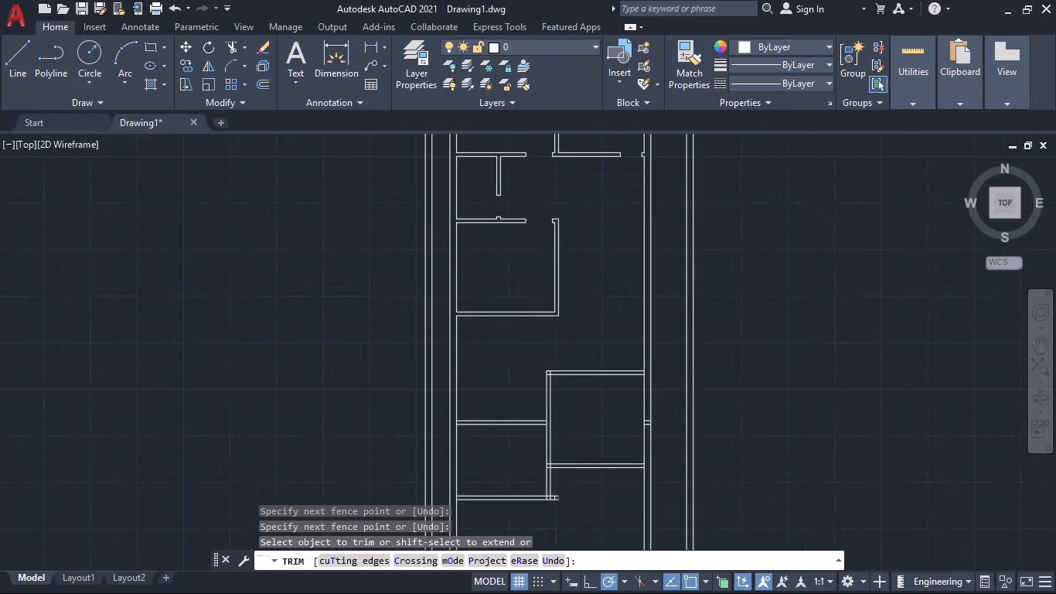
pyautogui.moveTo(564, 493); pyautogui.dragTo(614, 410, button='middle')
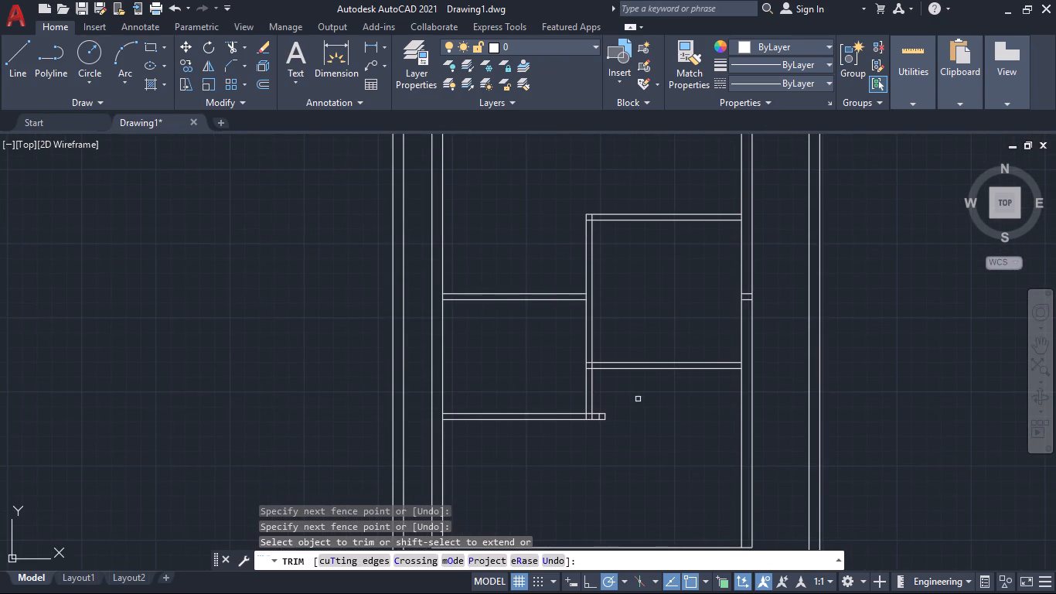
pyautogui.click(601, 397)
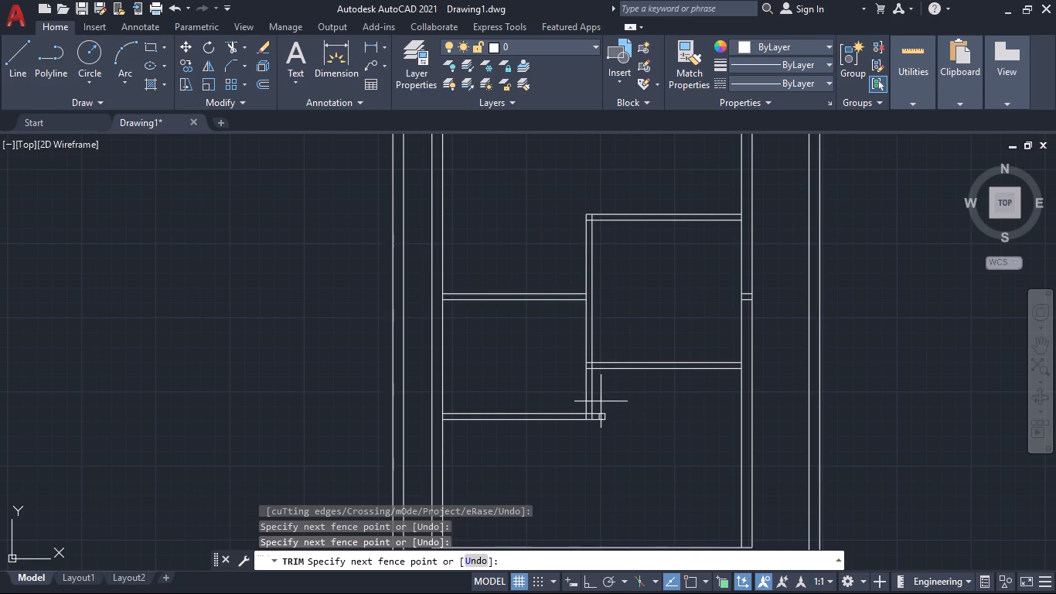
pyautogui.click(605, 435)
pyautogui.click(603, 406)
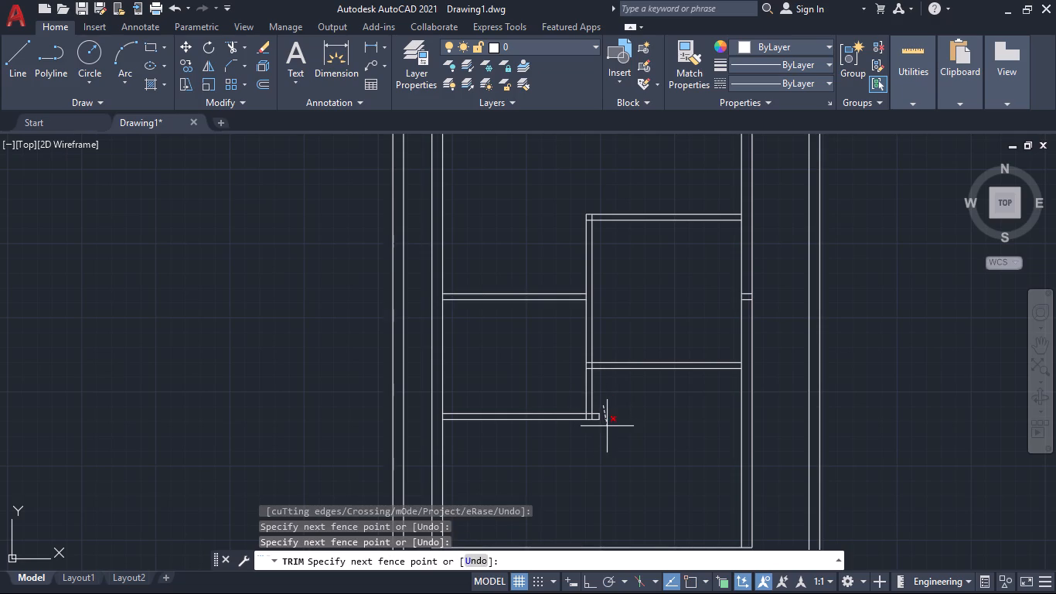
pyautogui.click(607, 426)
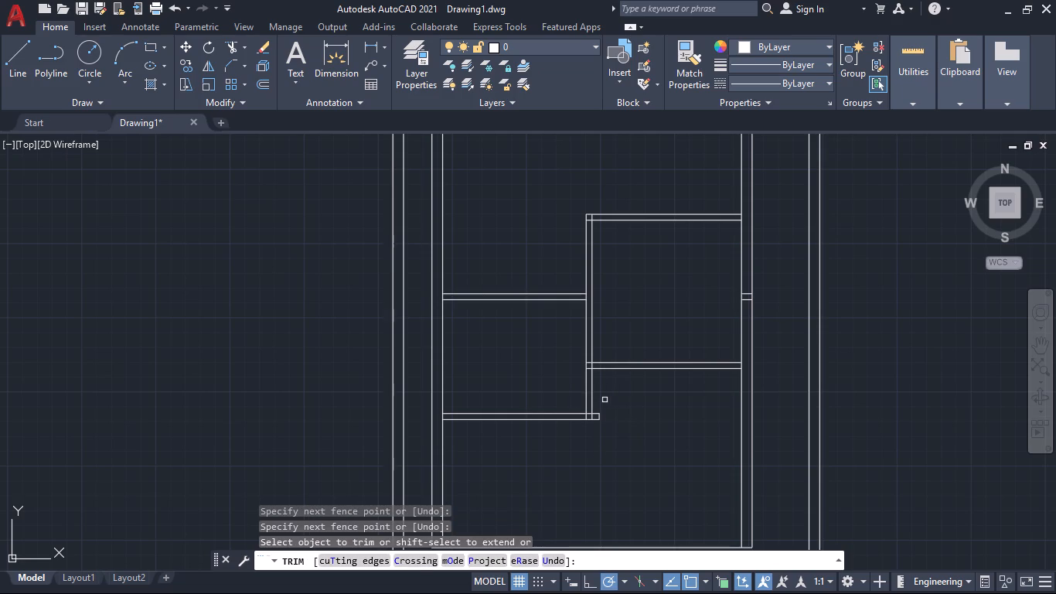
pyautogui.click(601, 401)
pyautogui.click(598, 427)
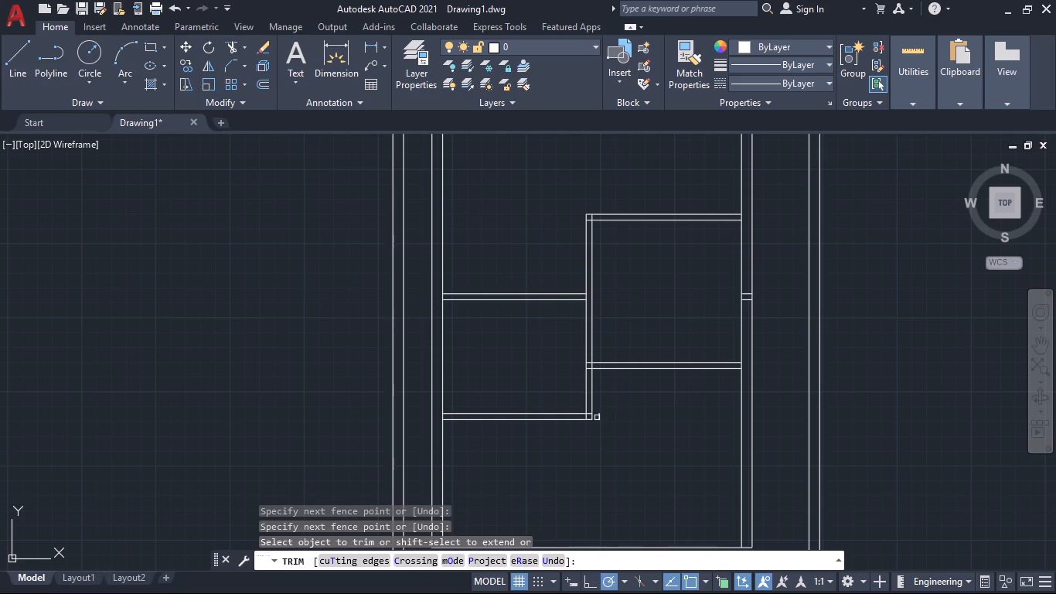
# Quick-measure the clear sizes of the two lower rooms on either side of the vertical partition.
pyautogui.click(598, 416)
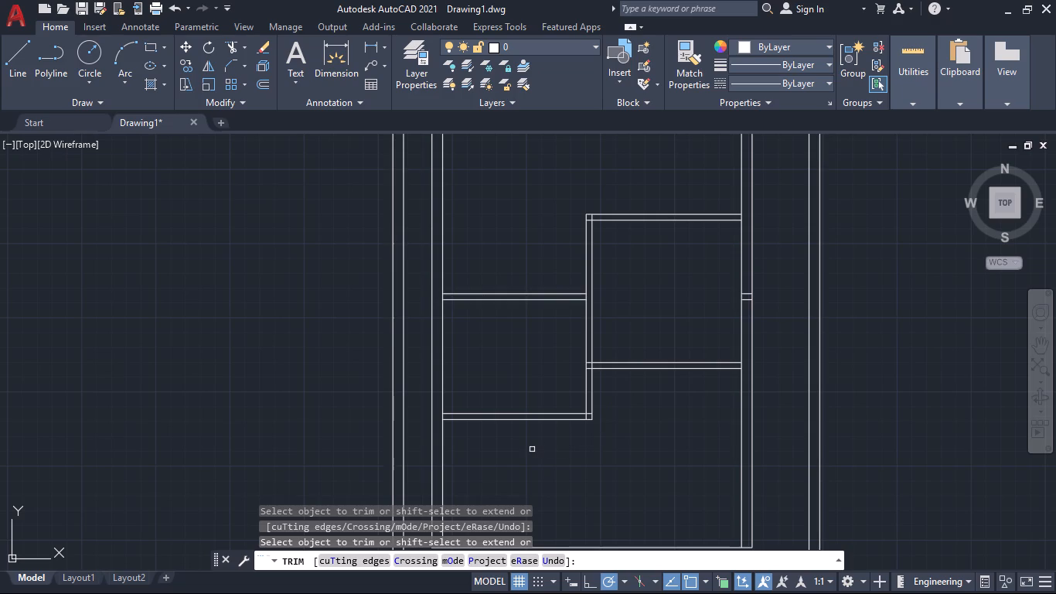
pyautogui.scroll(-2, 532, 450)
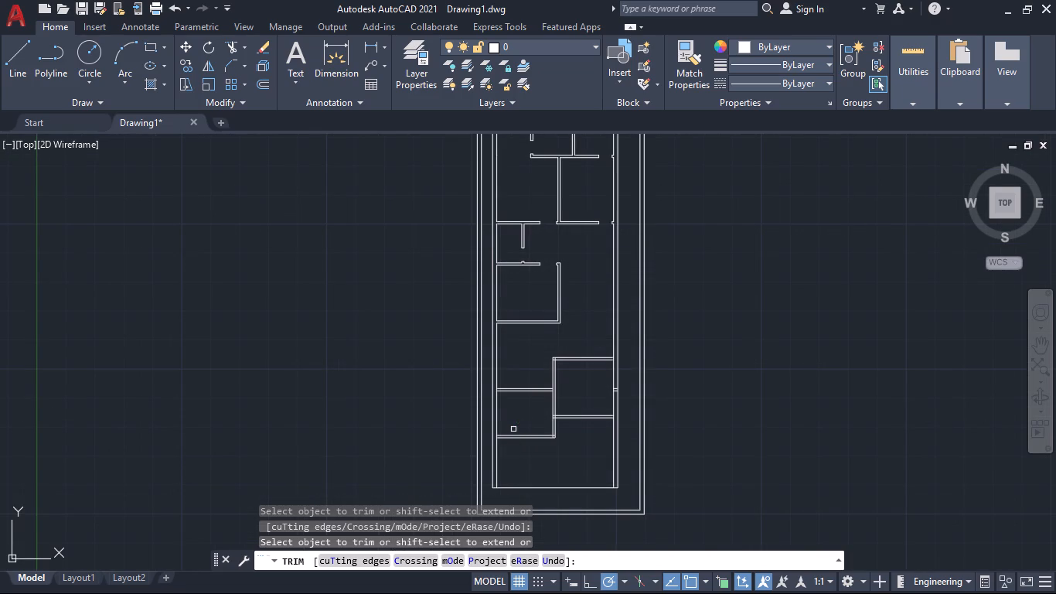
pyautogui.scroll(2, 513, 429)
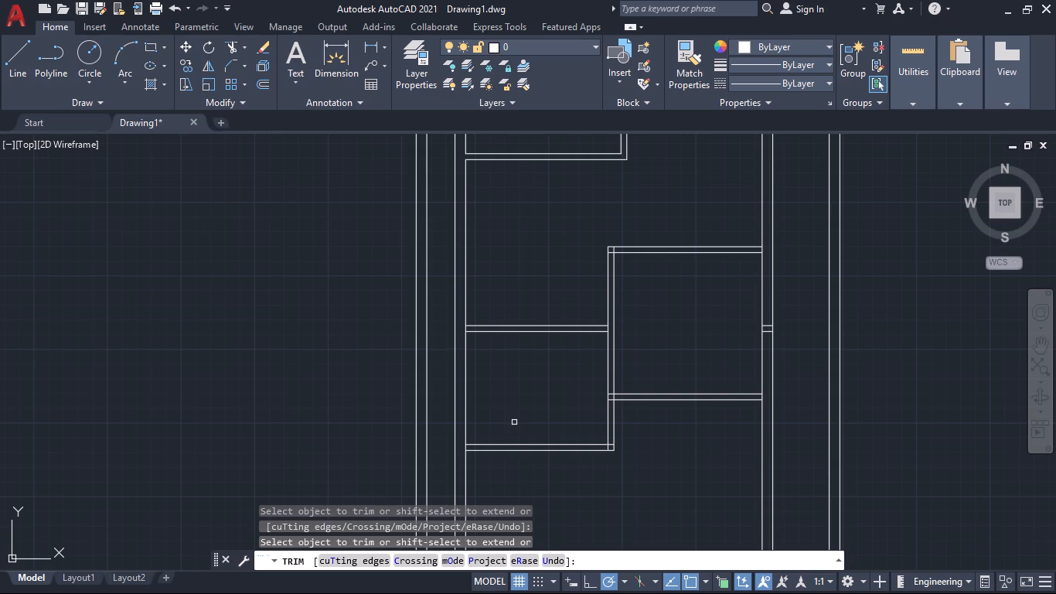
pyautogui.scroll(-2, 514, 422)
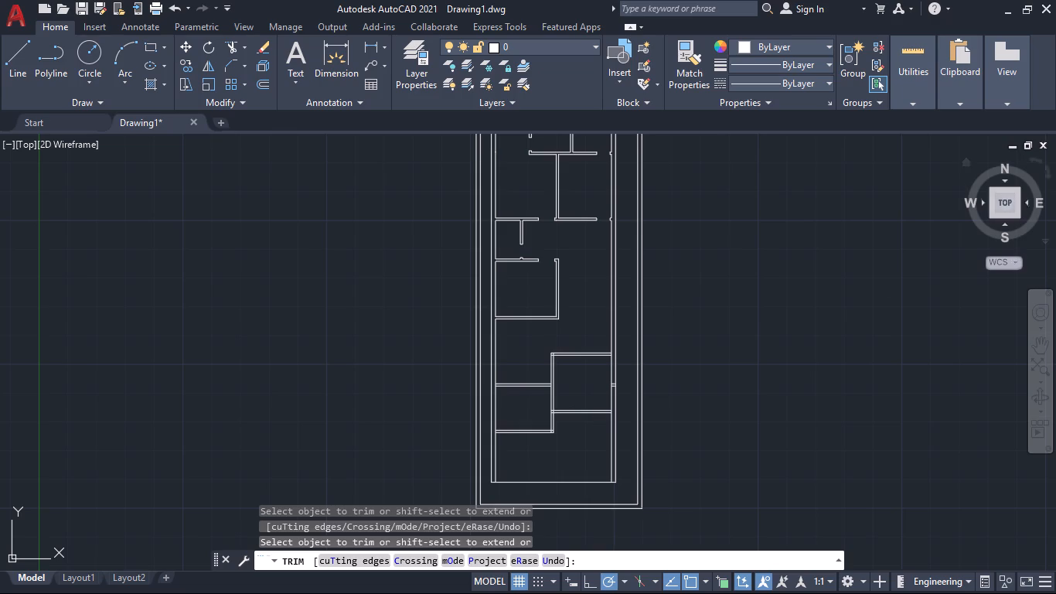
pyautogui.click(918, 74)
pyautogui.click(909, 121)
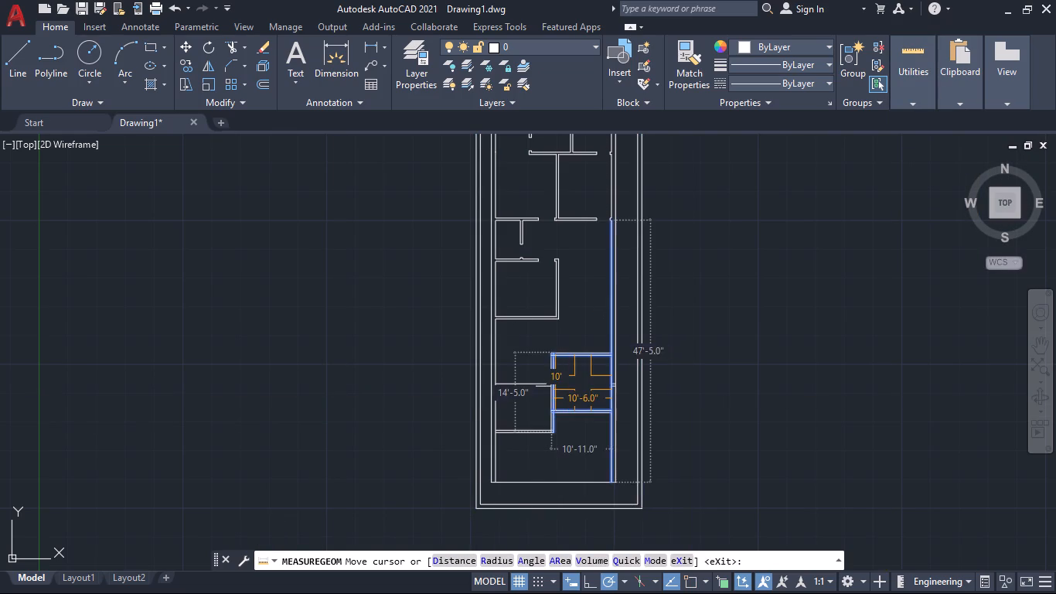
pyautogui.scroll(4, 527, 411)
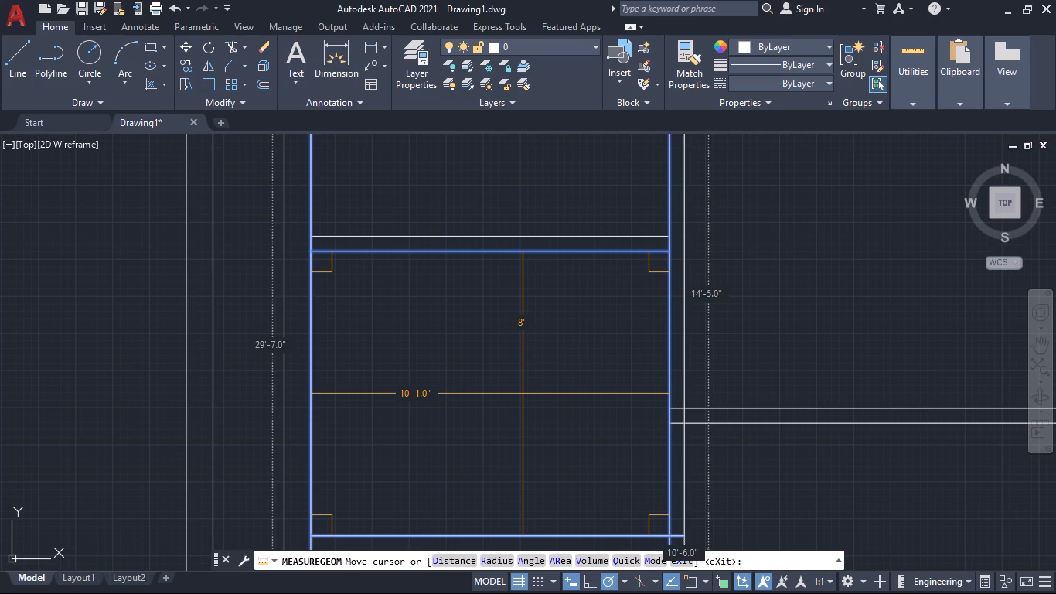
pyautogui.press('Escape')
# Draw a short vertical line across the lower-left room's upper partition, at the midpoint of its length.
pyautogui.scroll(-1, 523, 392)
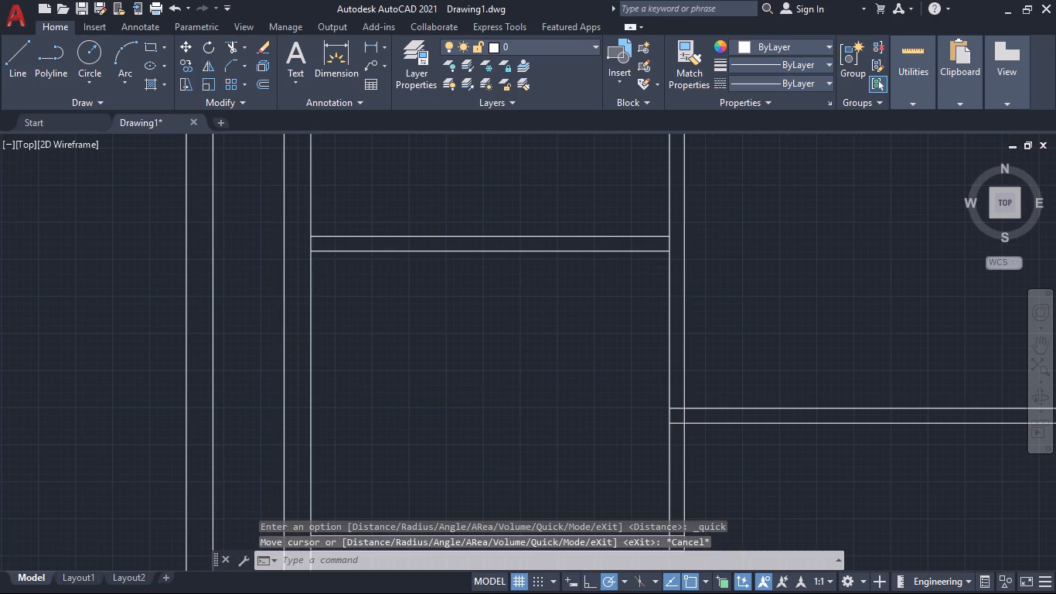
pyautogui.scroll(-1, 523, 392)
pyautogui.moveTo(530, 393); pyautogui.dragTo(505, 309, button='middle')
pyautogui.scroll(-1, 505, 309)
pyautogui.scroll(-1, 567, 336)
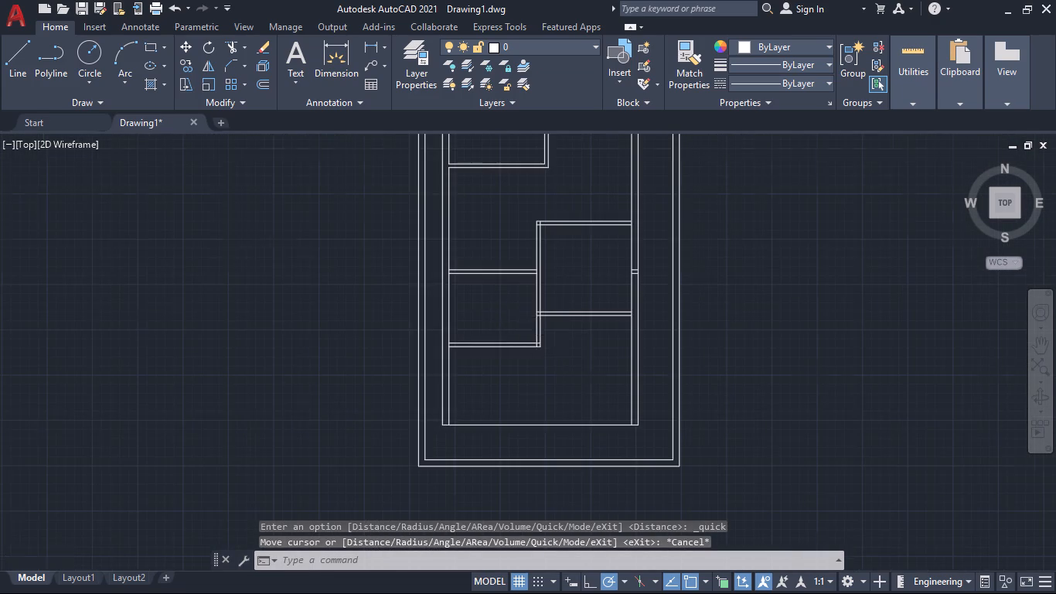
pyautogui.moveTo(567, 349); pyautogui.dragTo(513, 357, button='middle')
pyautogui.scroll(3, 513, 371)
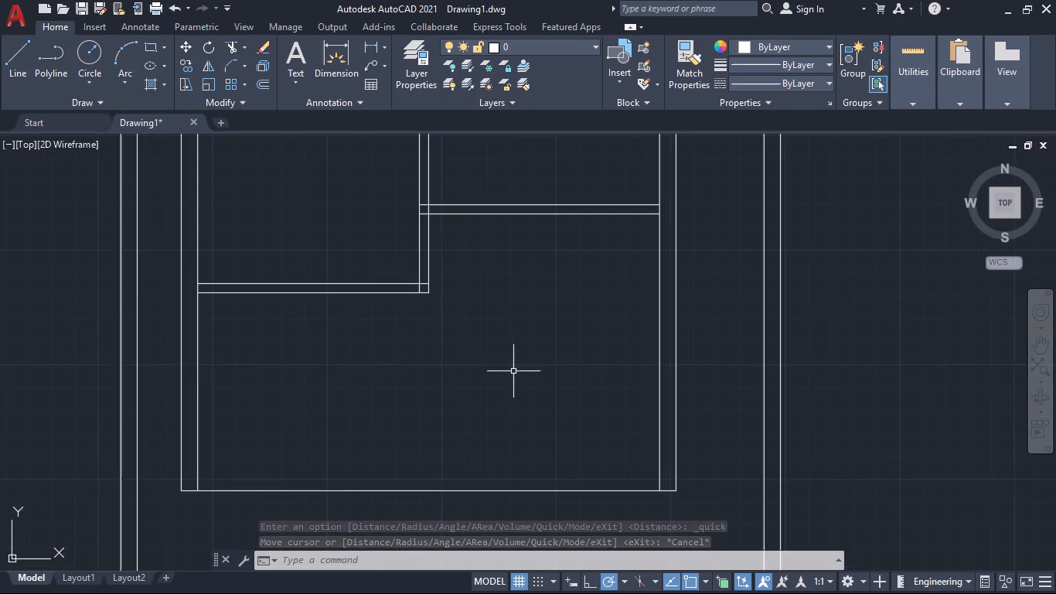
pyautogui.moveTo(513, 371); pyautogui.dragTo(544, 306, button='middle')
pyautogui.scroll(-2, 544, 306)
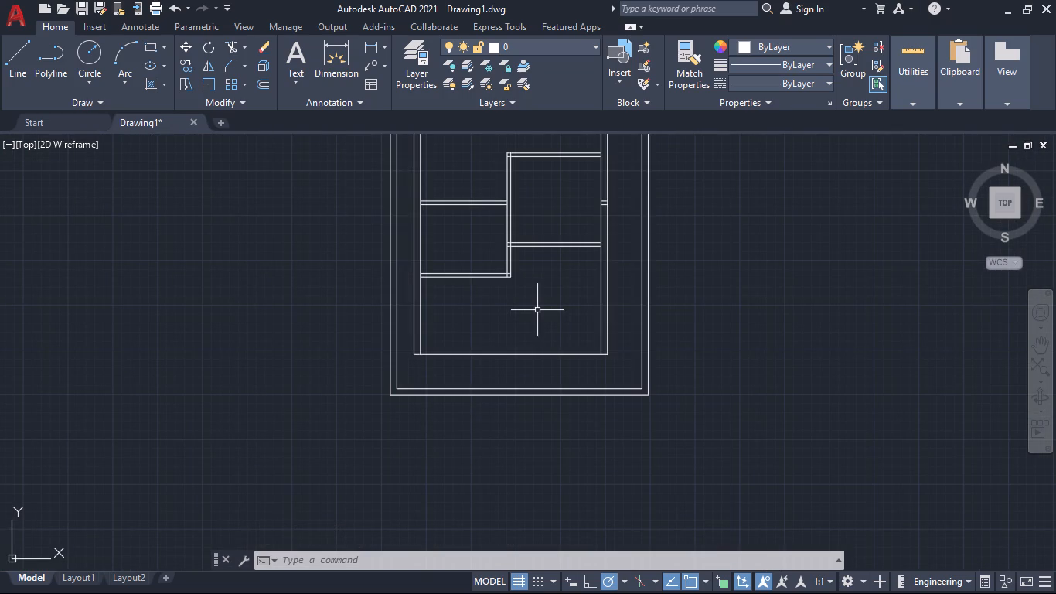
pyautogui.moveTo(526, 307); pyautogui.dragTo(495, 431, button='middle')
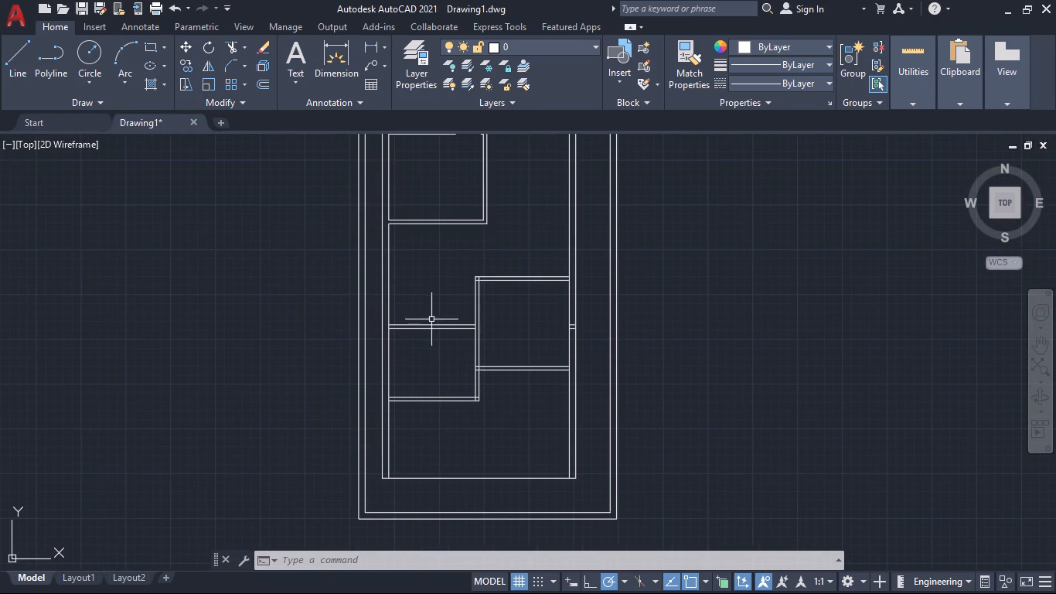
pyautogui.scroll(3, 438, 330)
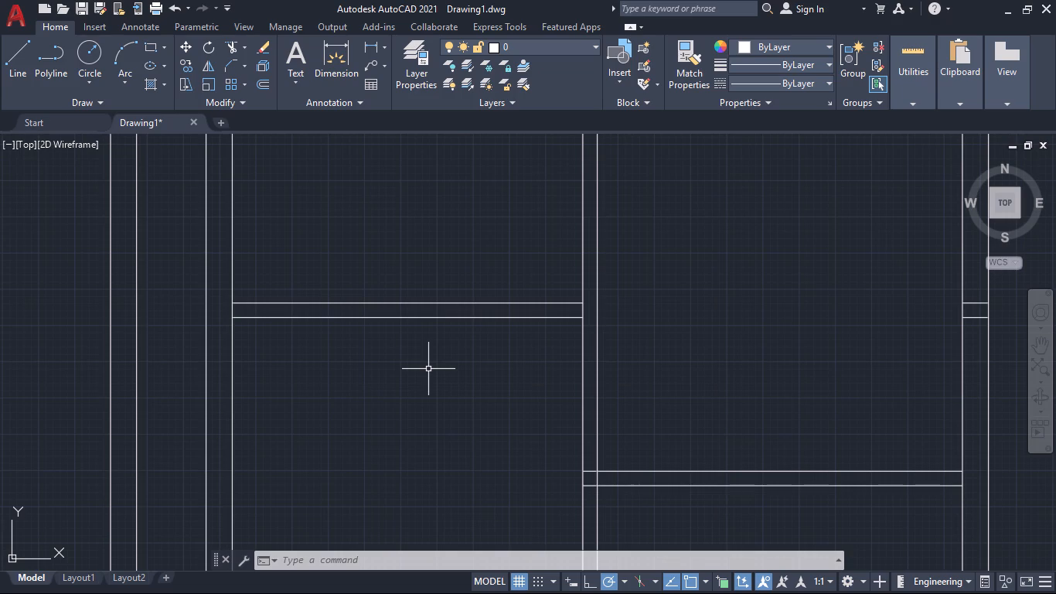
pyautogui.press('l')
pyautogui.press('Return')
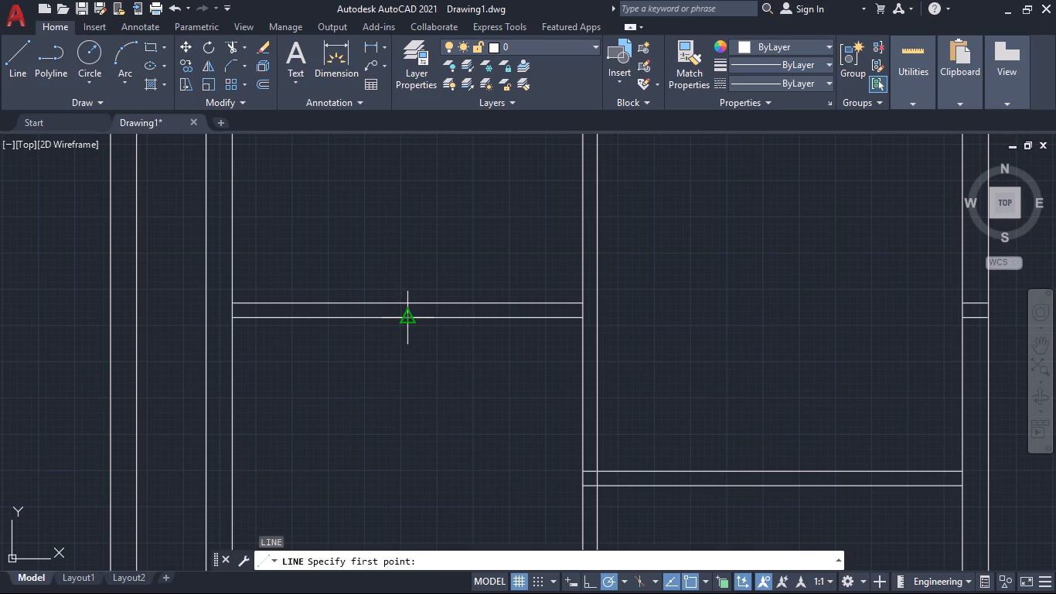
pyautogui.click(403, 318)
pyautogui.click(402, 299)
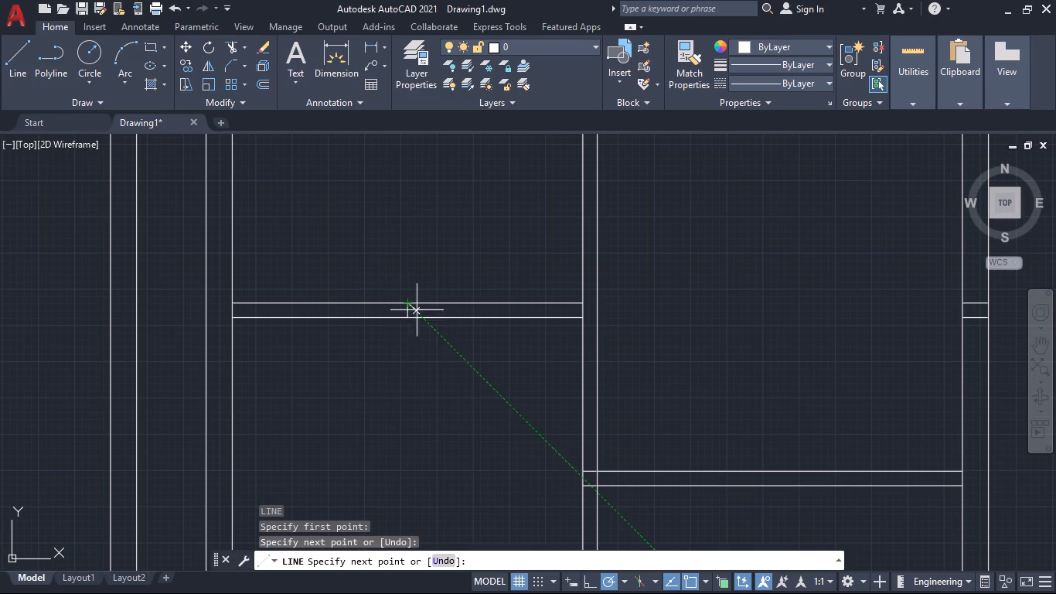
pyautogui.press('space')
# Trim both lines of that partition between the new midpoint line and the vertical partition.
pyautogui.write('tr')
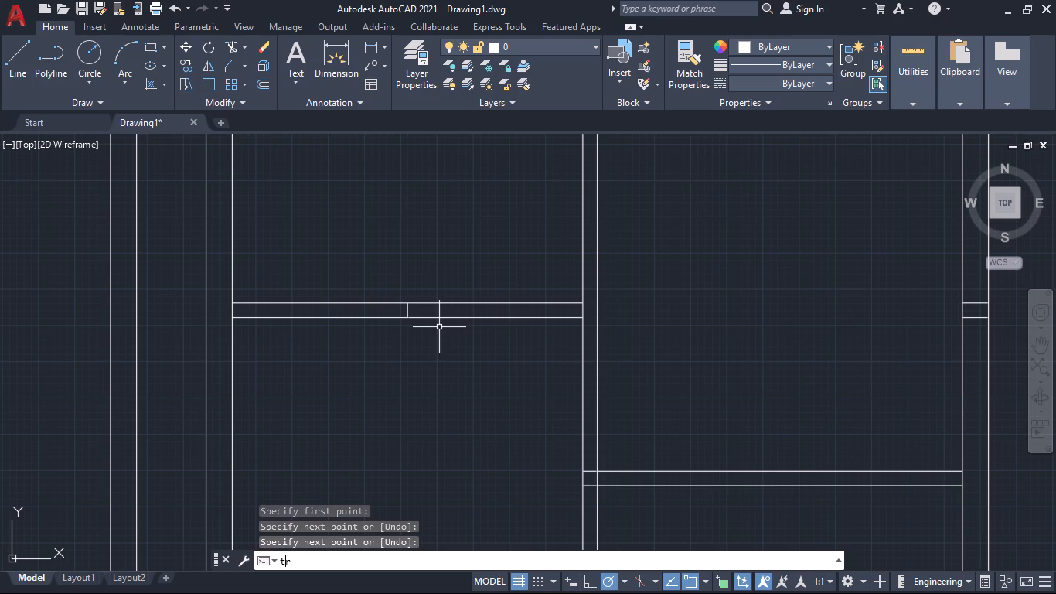
pyautogui.press('Return')
pyautogui.click(476, 281)
pyautogui.click(509, 336)
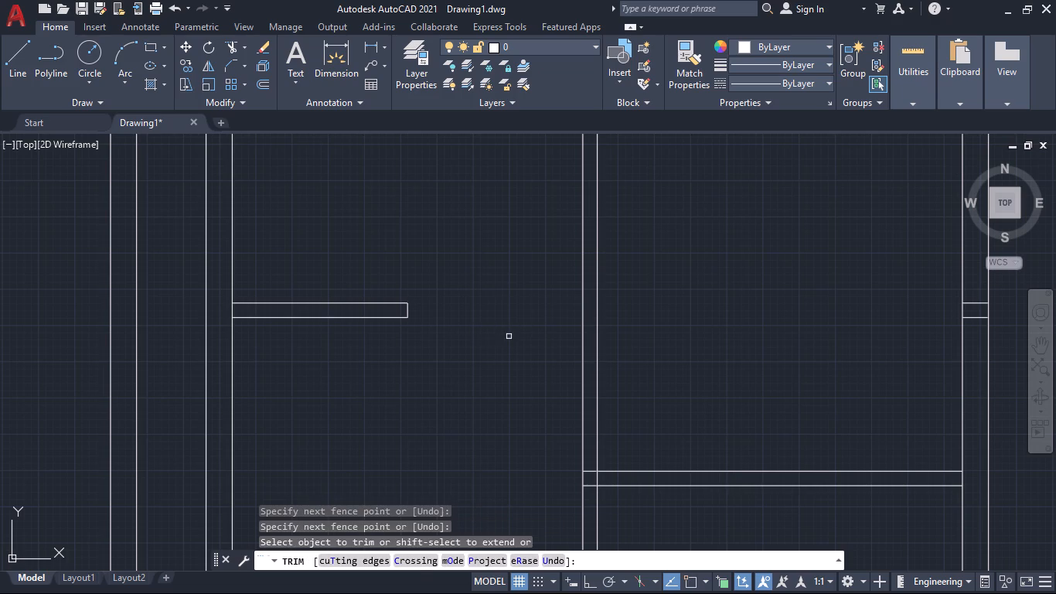
pyautogui.press('Escape')
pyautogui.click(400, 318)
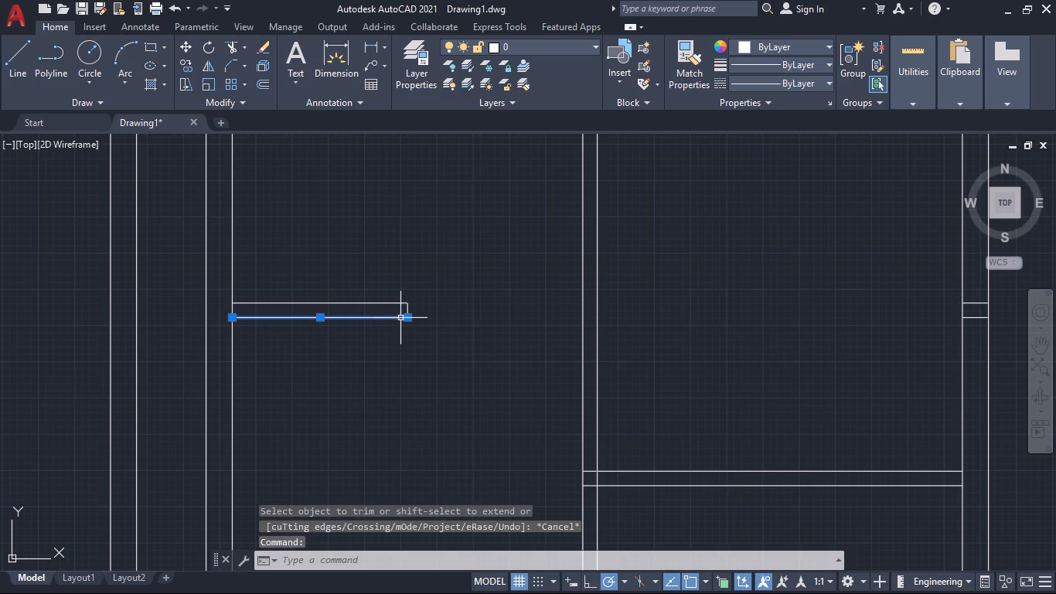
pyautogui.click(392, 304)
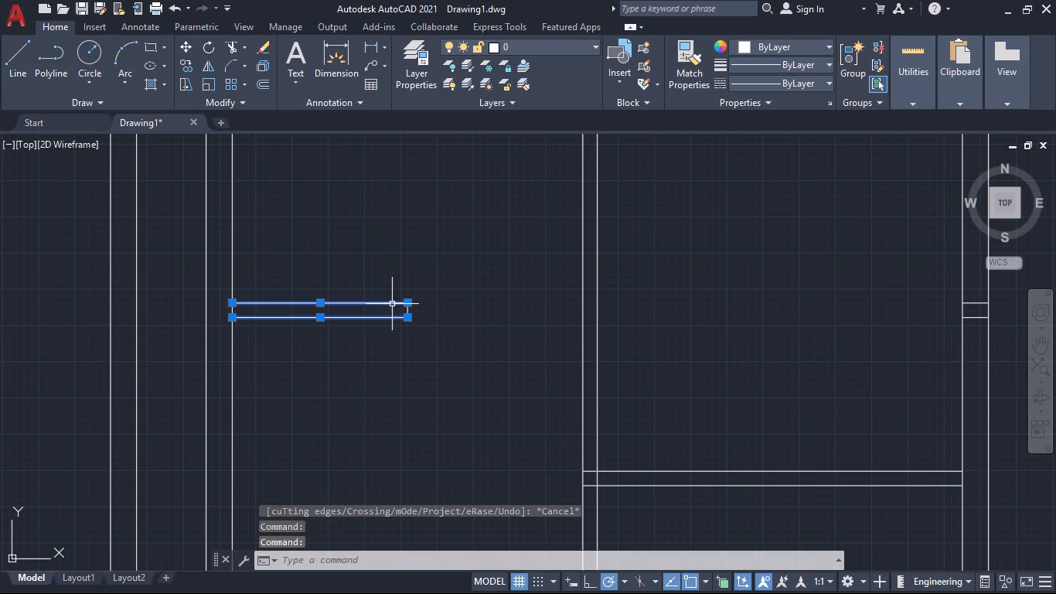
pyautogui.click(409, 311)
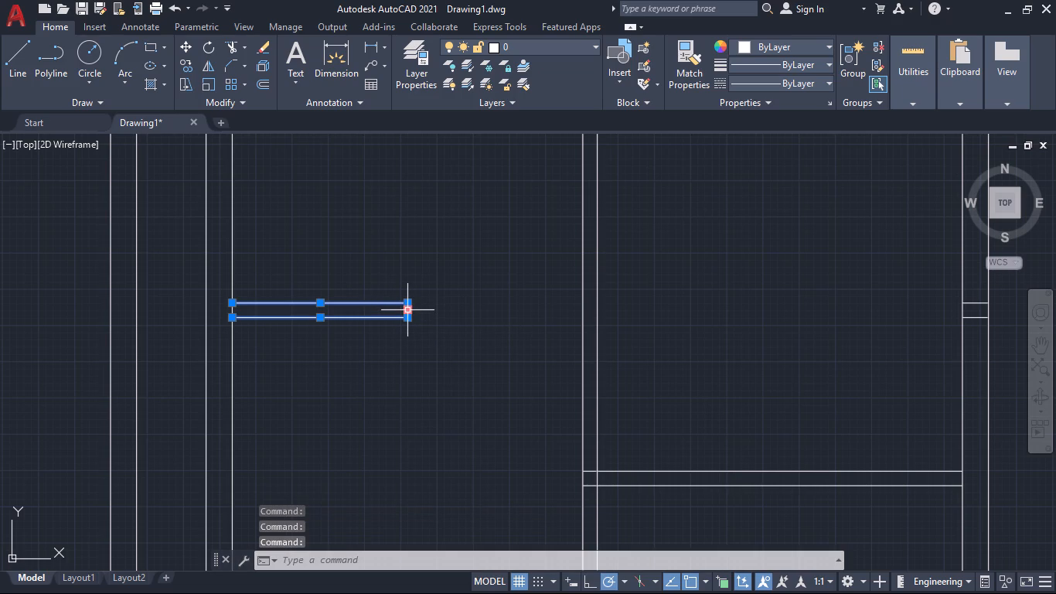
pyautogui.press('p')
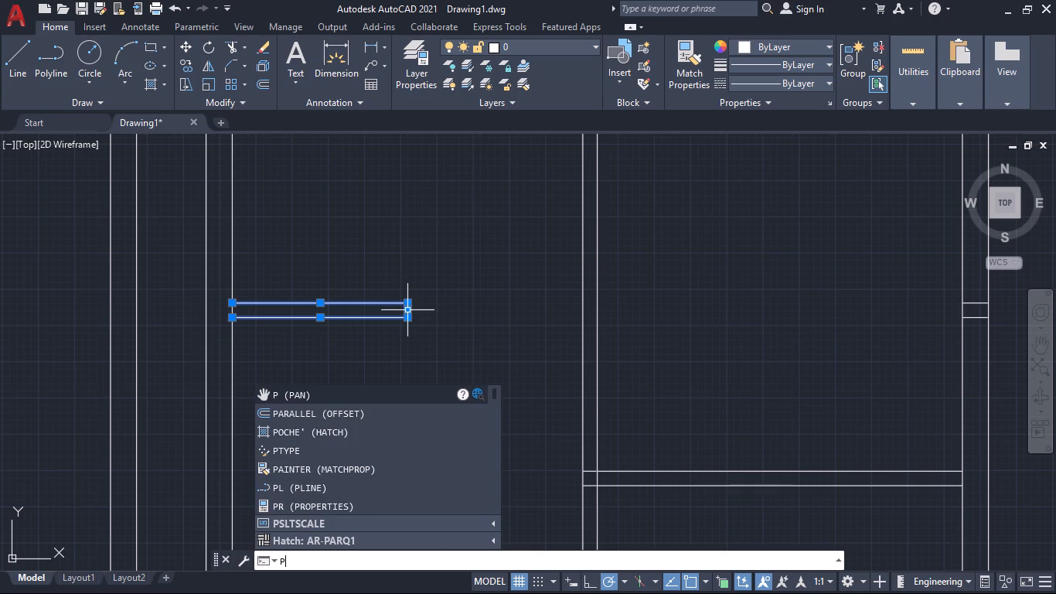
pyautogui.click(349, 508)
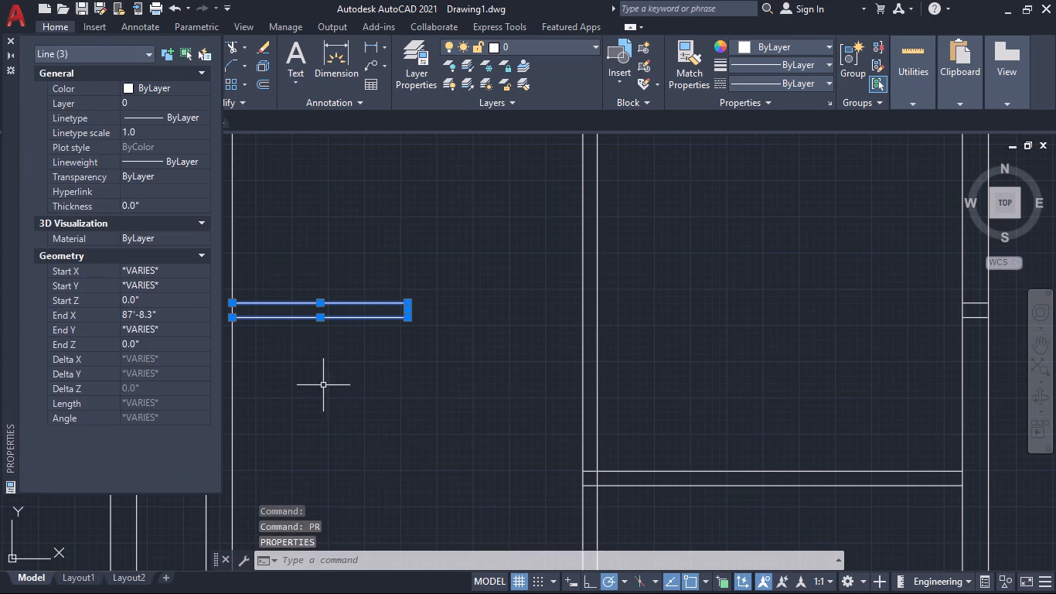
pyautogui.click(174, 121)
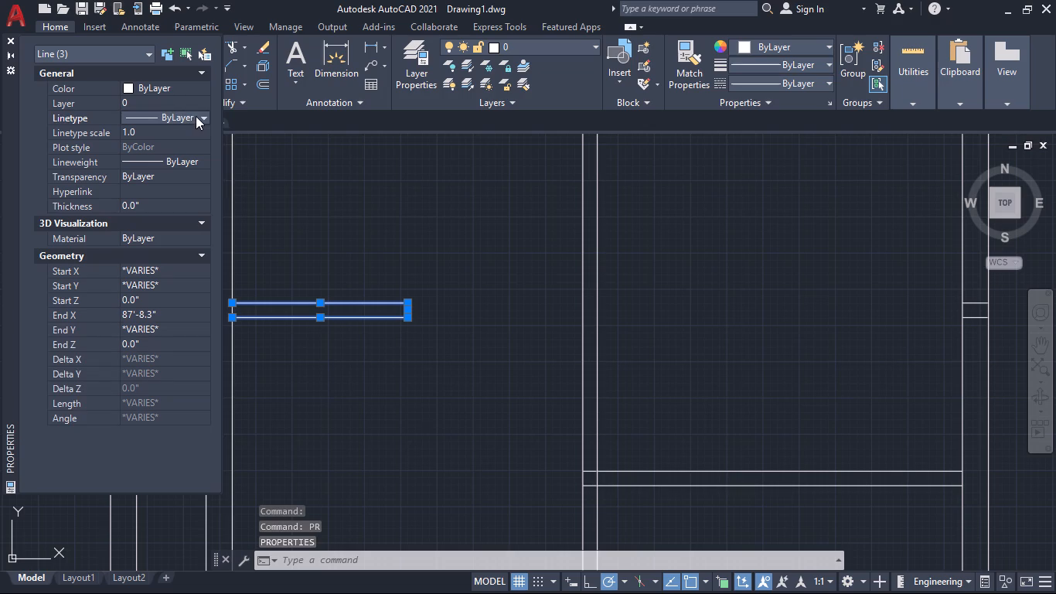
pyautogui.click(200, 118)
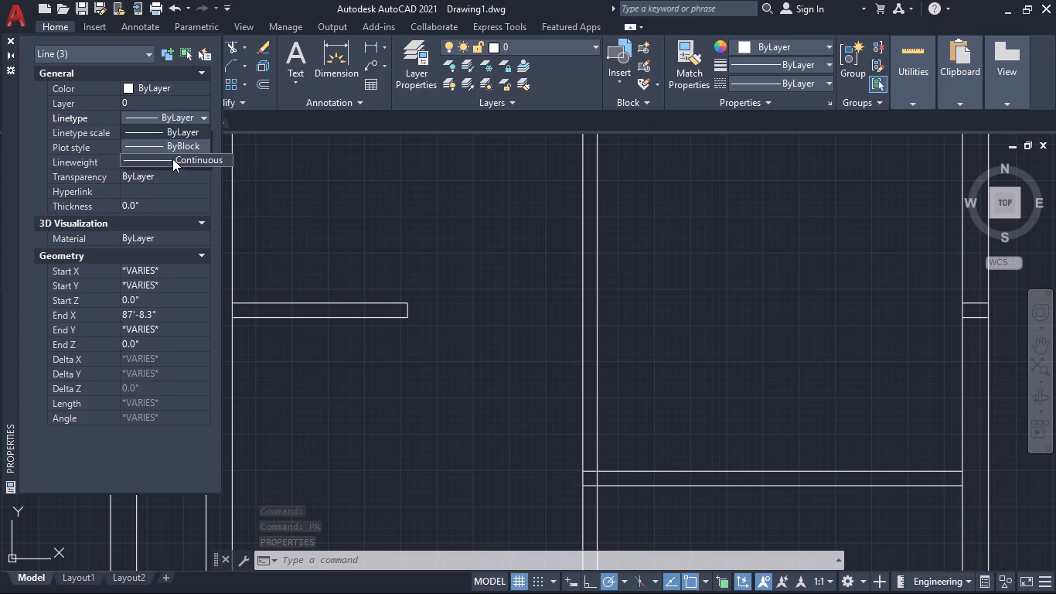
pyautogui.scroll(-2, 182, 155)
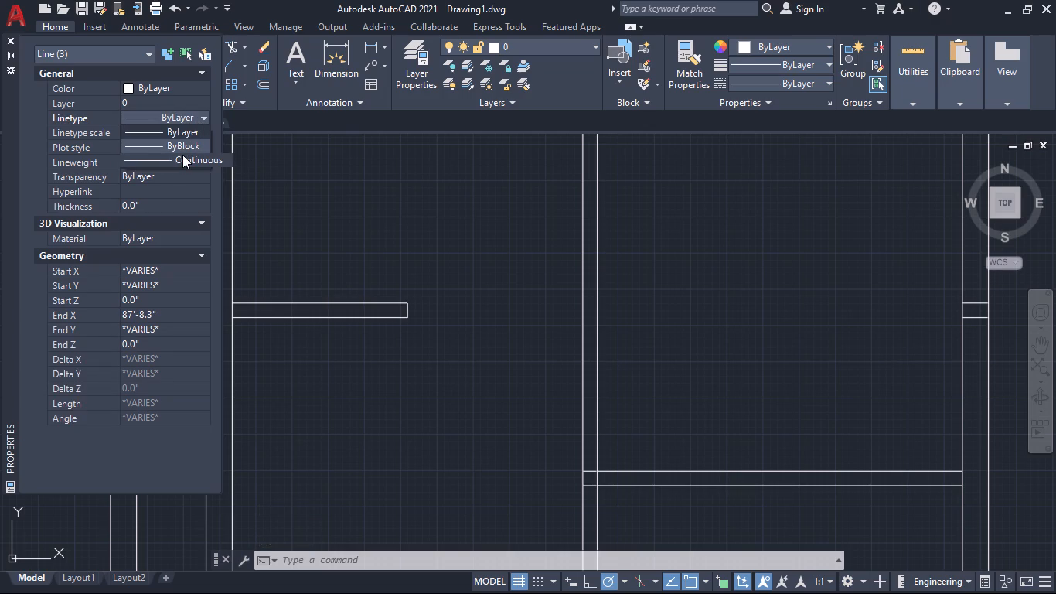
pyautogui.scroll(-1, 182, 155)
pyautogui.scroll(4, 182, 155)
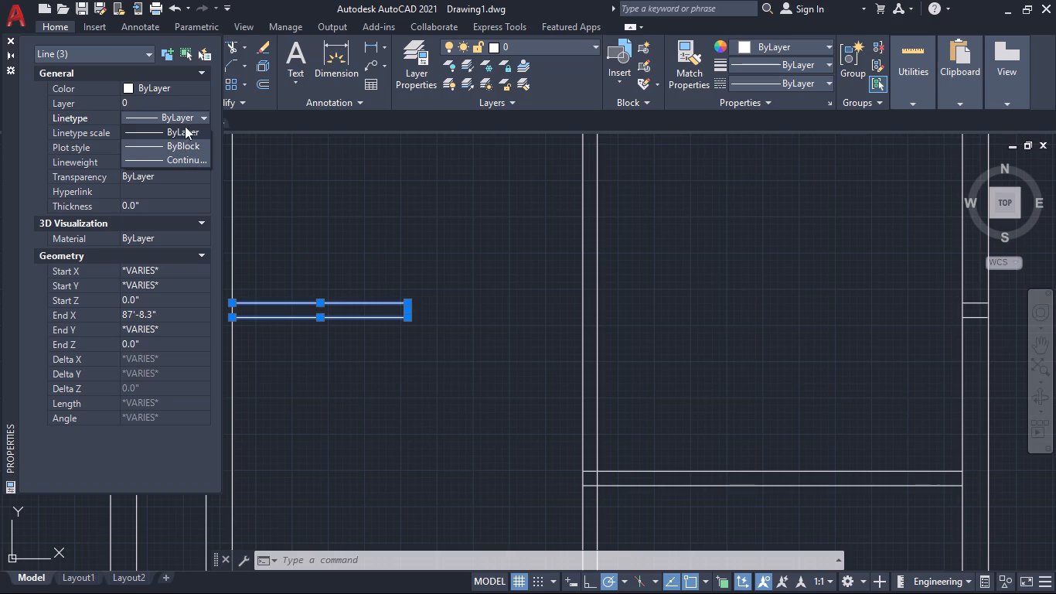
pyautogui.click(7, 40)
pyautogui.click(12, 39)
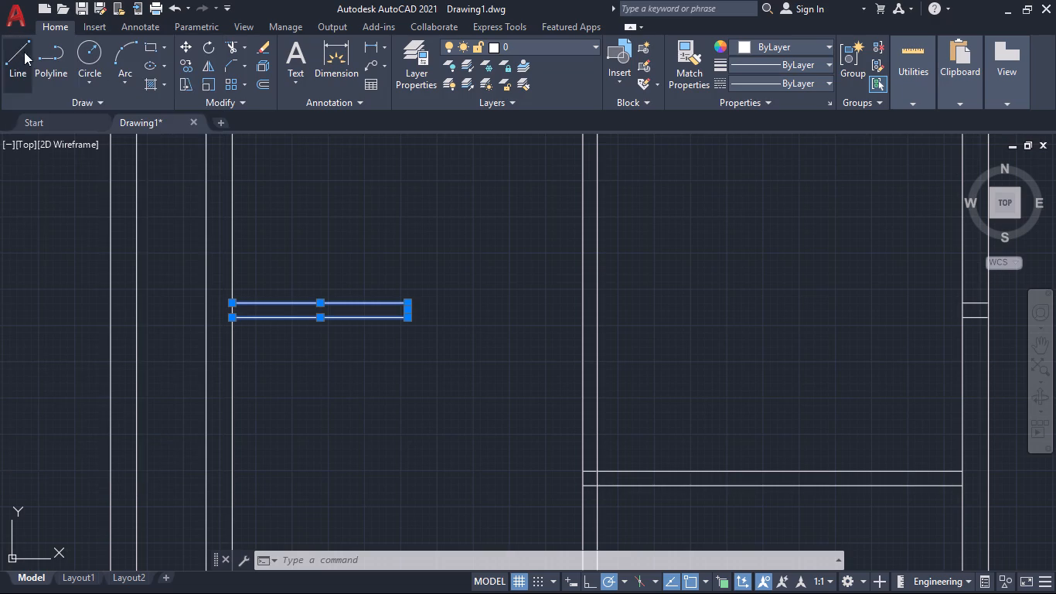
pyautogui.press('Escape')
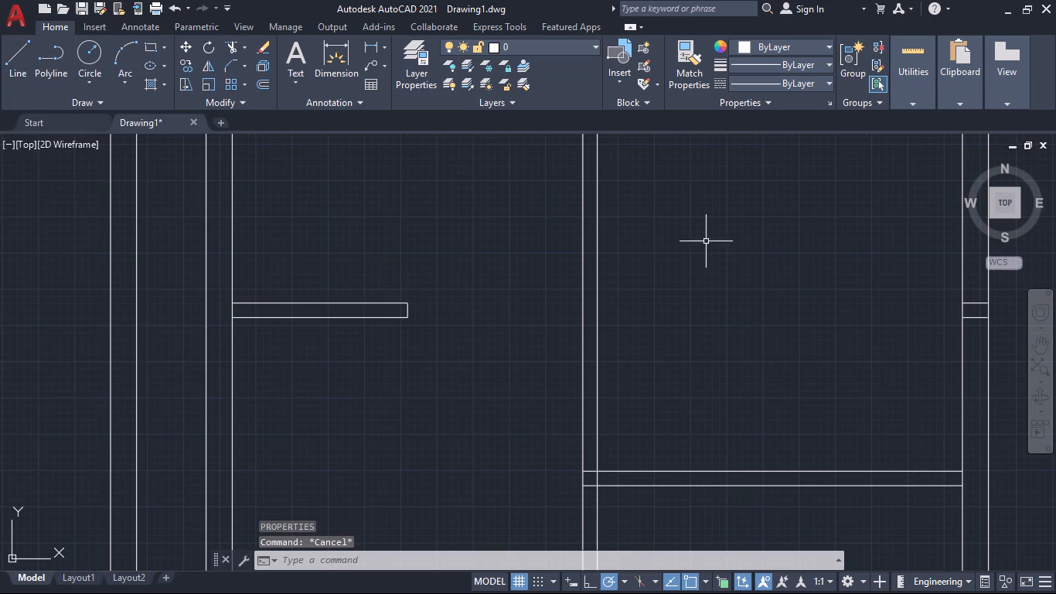
# Load the ISO dash linetypes ACAD_ISO02W100 and ACAD_ISO03W100 from acad.lin into the drawing.
pyautogui.click(828, 67)
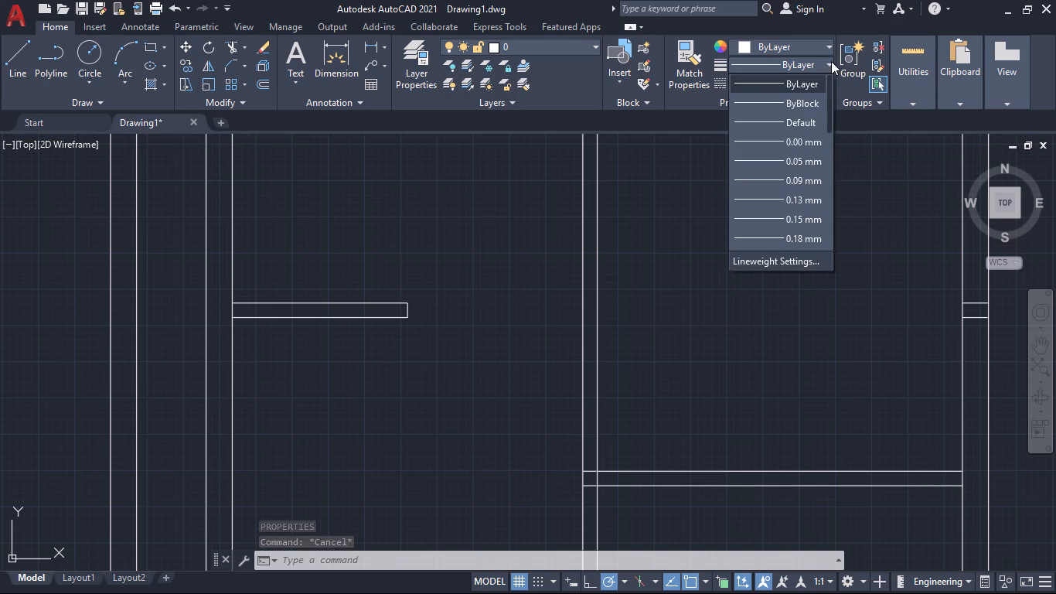
pyautogui.click(831, 61)
pyautogui.click(829, 84)
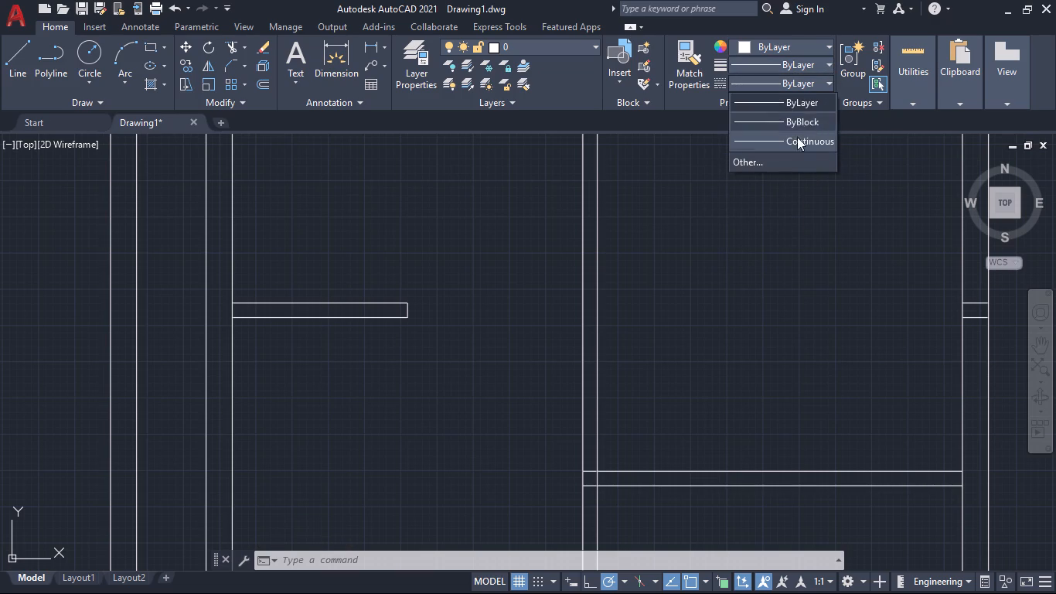
pyautogui.click(777, 162)
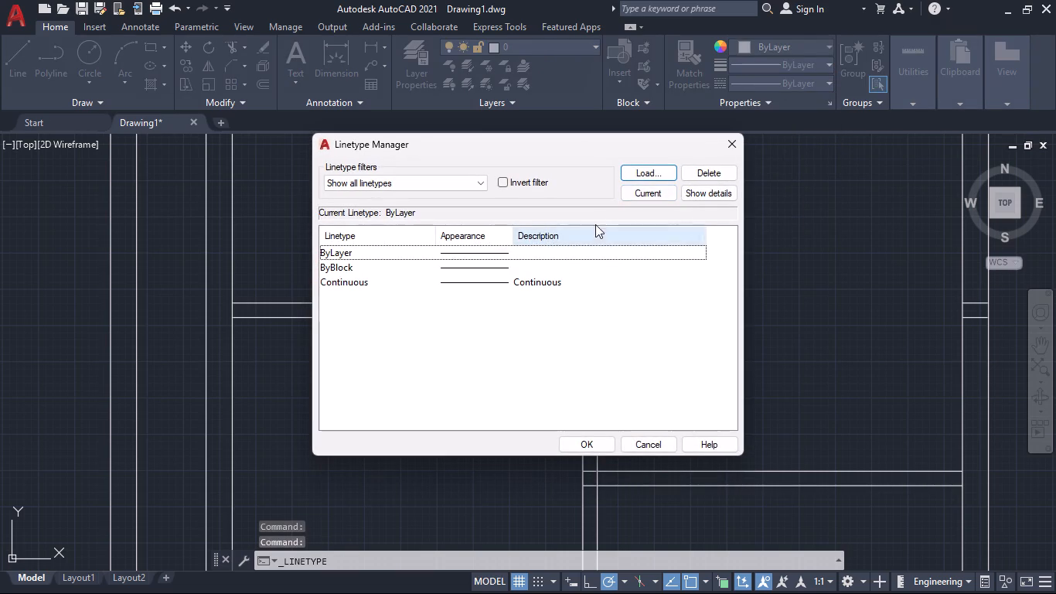
pyautogui.click(652, 171)
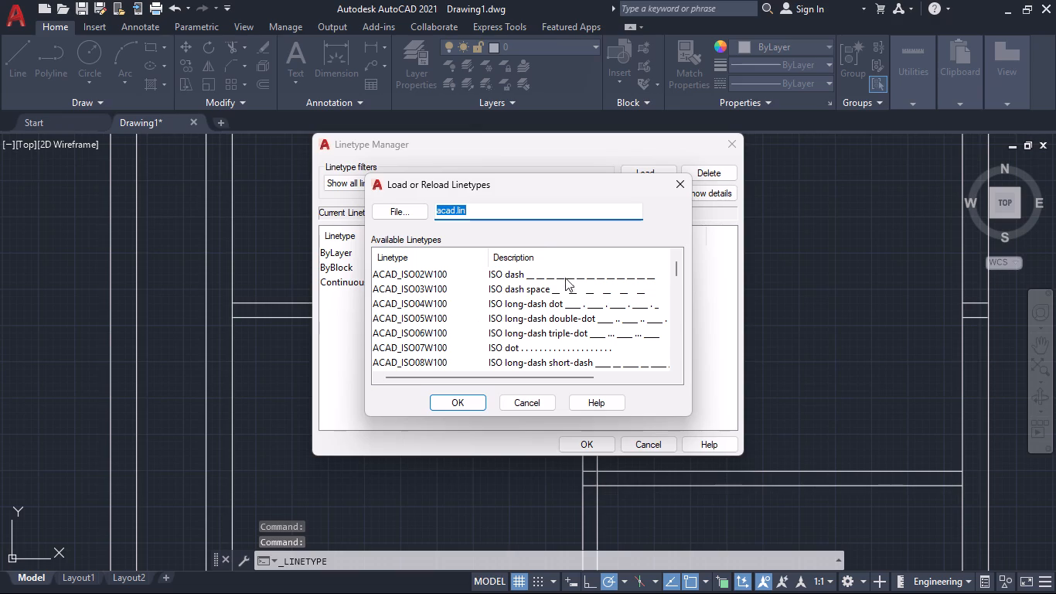
pyautogui.click(560, 271)
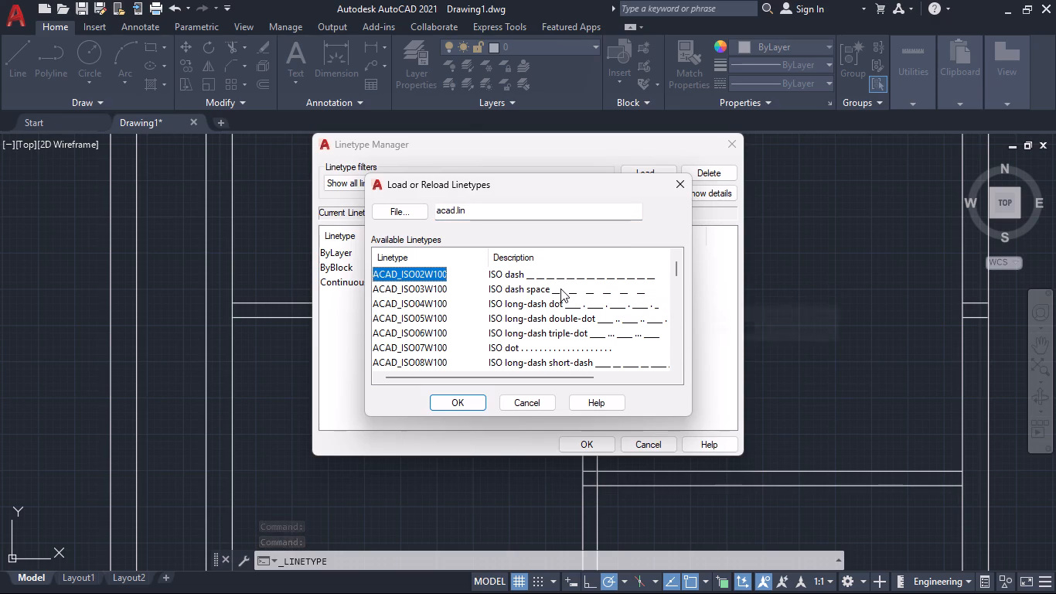
pyautogui.click(560, 288)
pyautogui.click(547, 275)
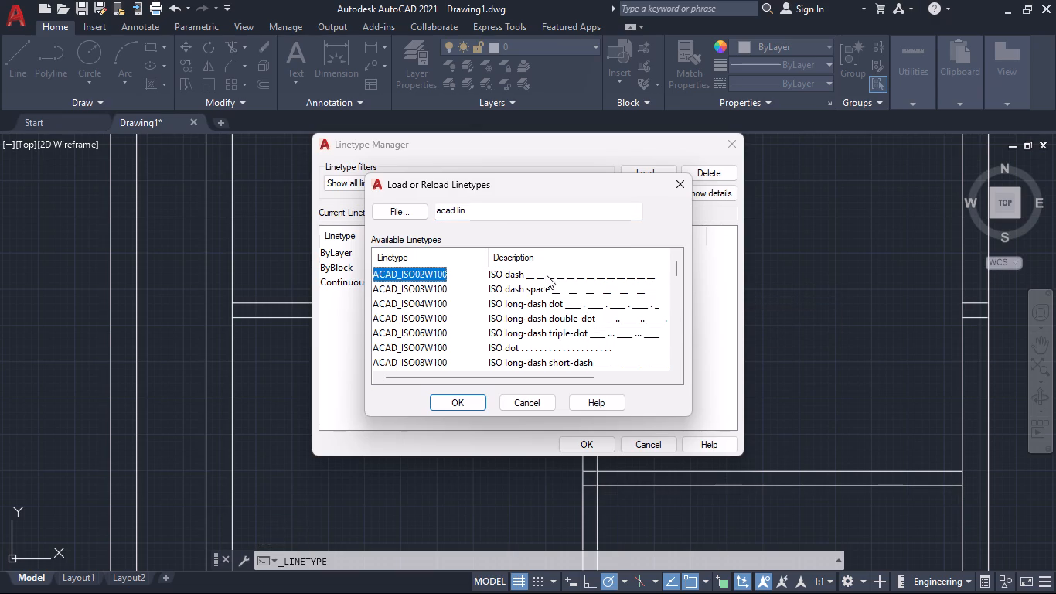
pyautogui.scroll(-3, 559, 337)
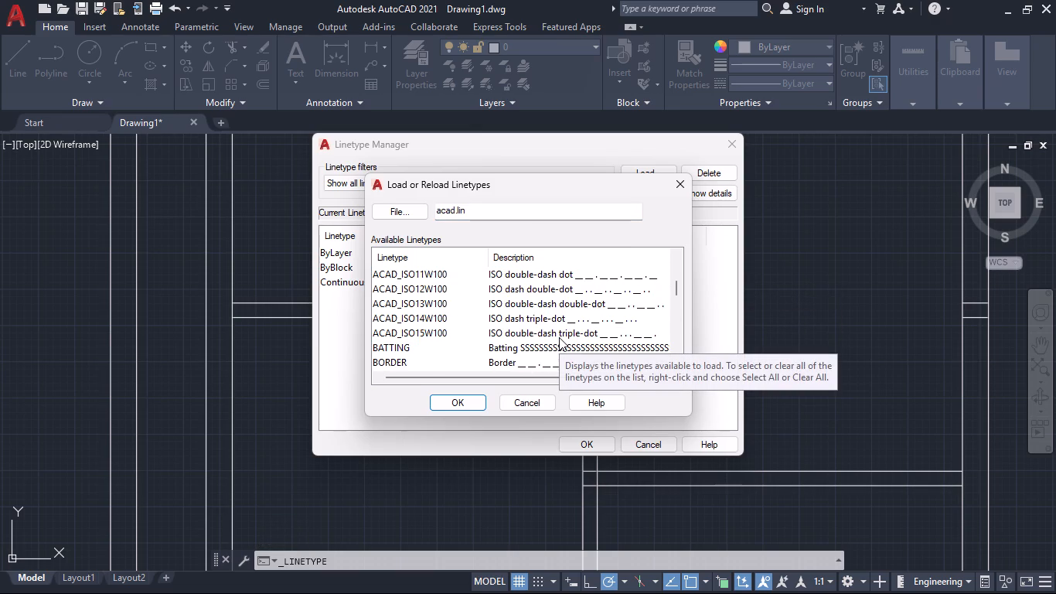
pyautogui.scroll(6, 554, 331)
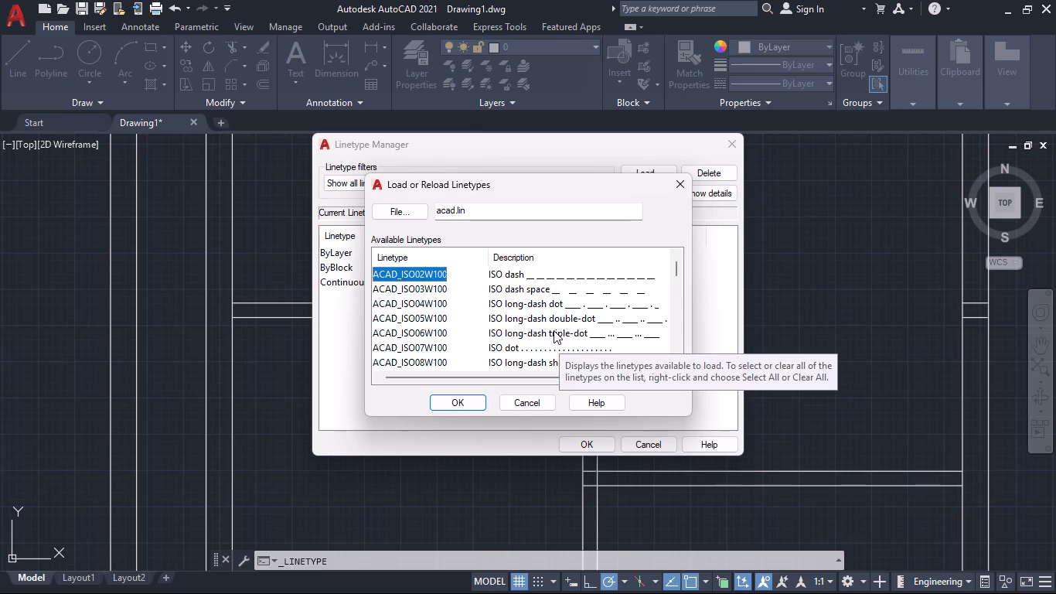
pyautogui.keyDown('ctrl'); pyautogui.click(532, 277); pyautogui.keyUp('ctrl')
pyautogui.keyDown('ctrl'); pyautogui.click(528, 276); pyautogui.keyUp('ctrl')
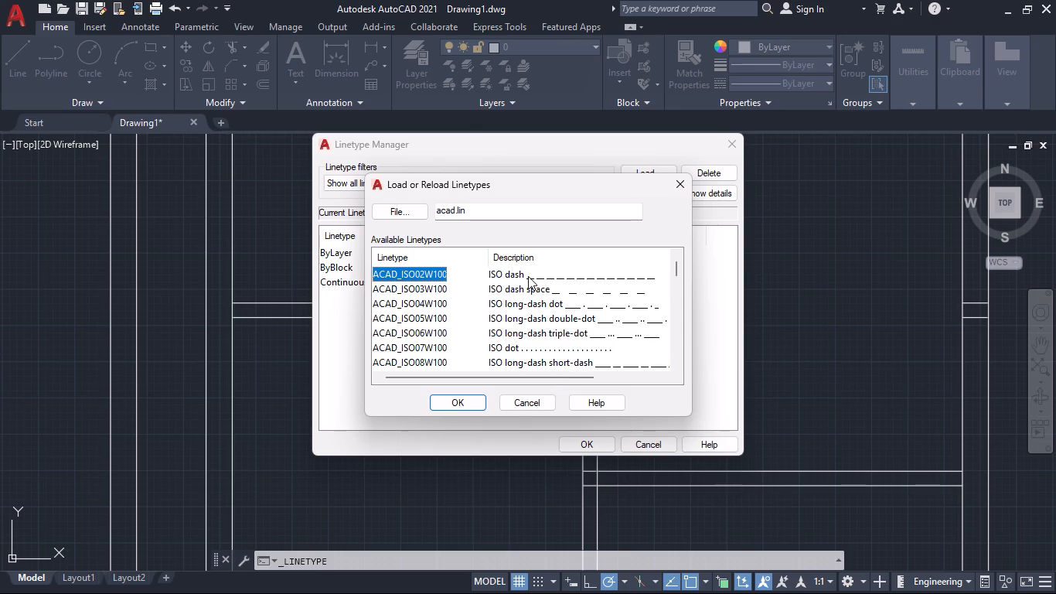
pyautogui.keyDown('ctrl'); pyautogui.scroll(-2, 515, 310); pyautogui.keyUp('ctrl')
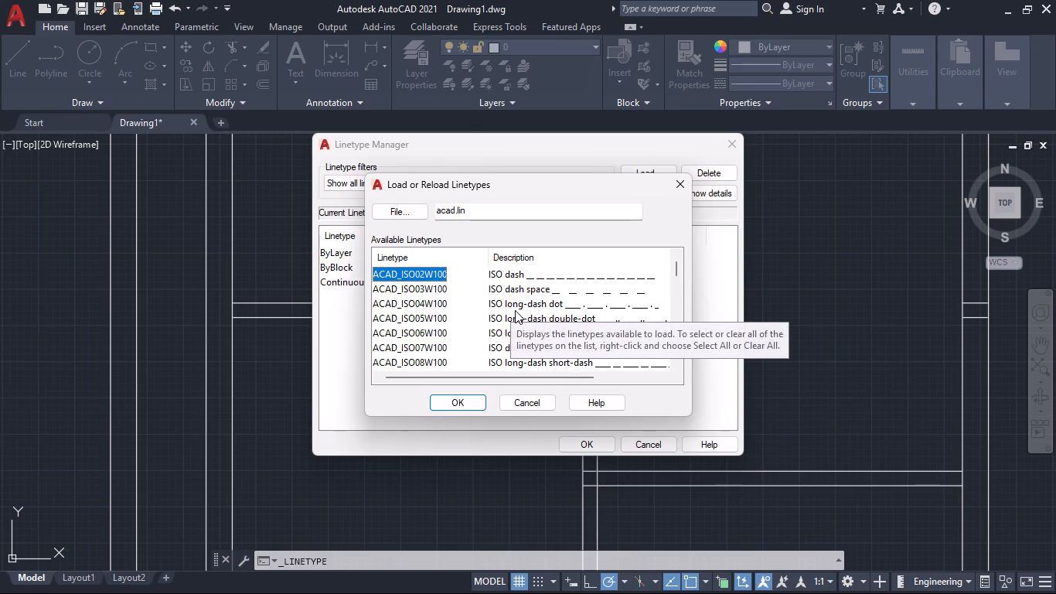
pyautogui.scroll(-5, 518, 309)
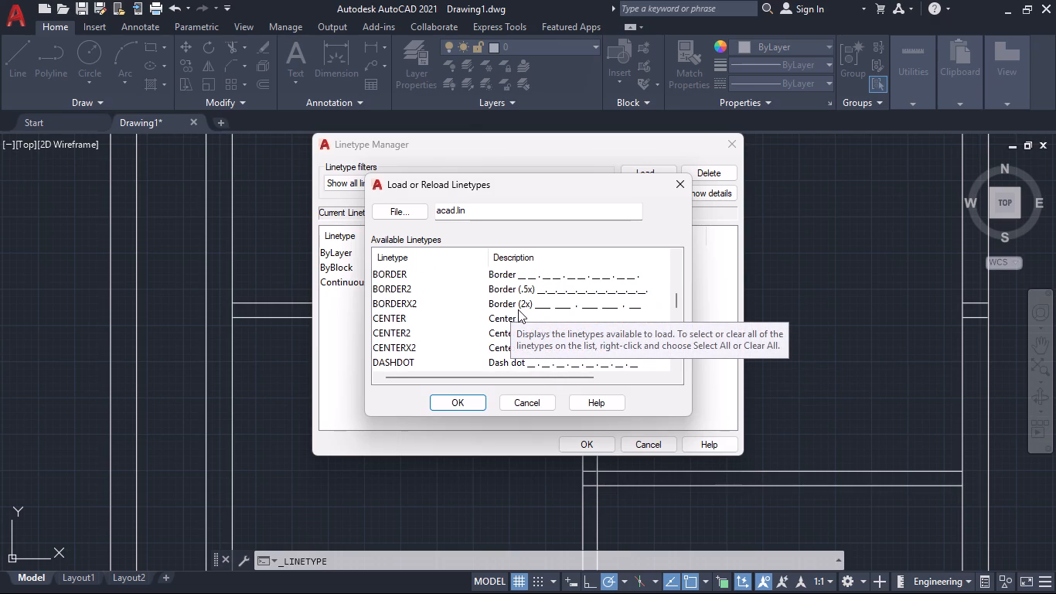
pyautogui.scroll(-1, 518, 309)
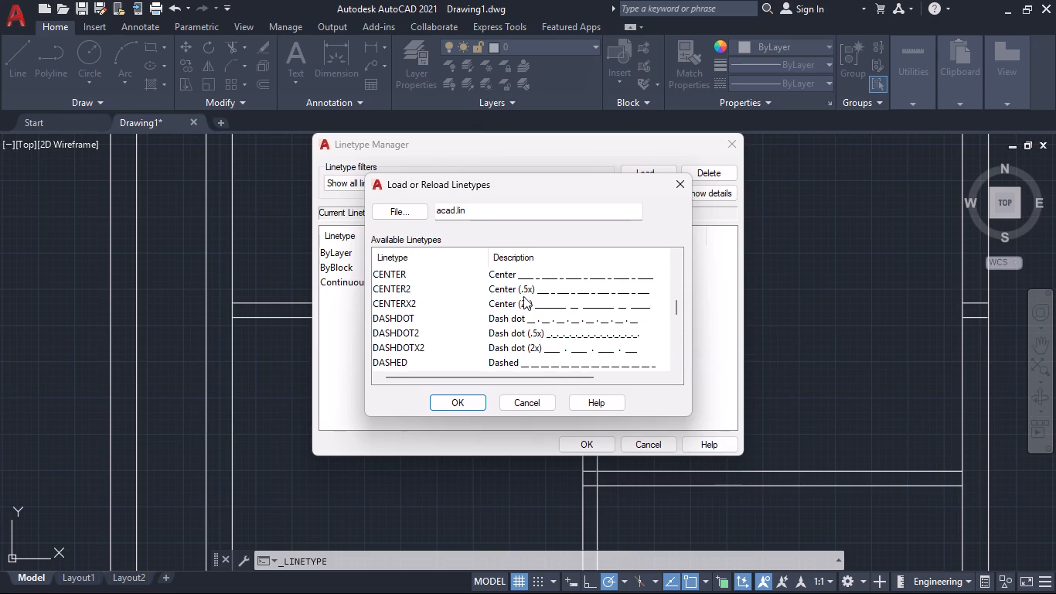
pyautogui.scroll(-1, 526, 303)
pyautogui.scroll(3, 519, 303)
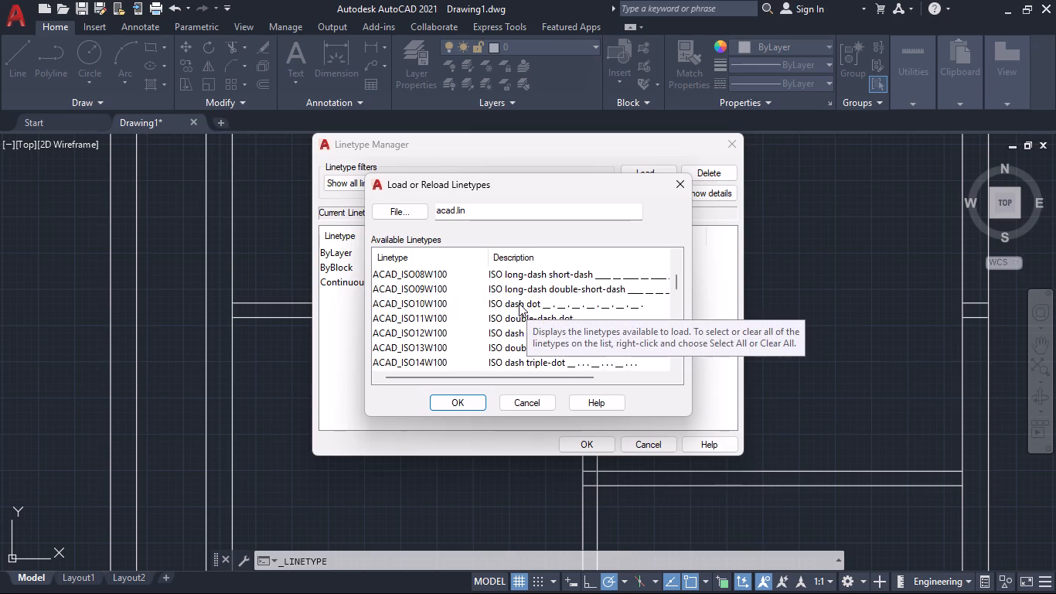
pyautogui.scroll(9, 519, 303)
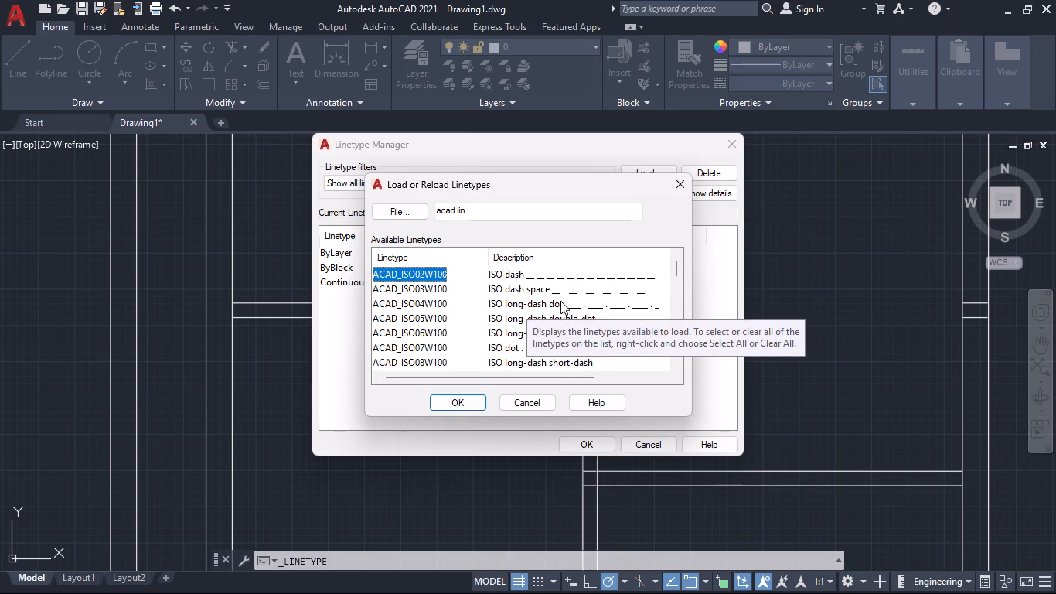
pyautogui.click(544, 291)
pyautogui.click(537, 274)
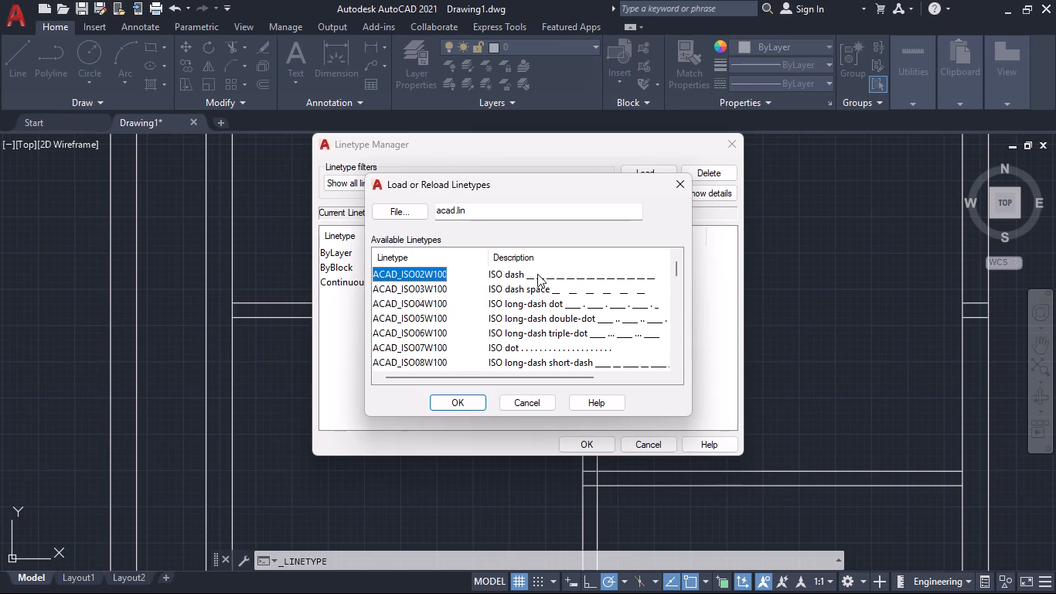
pyautogui.hotkey('shift', 'Down')
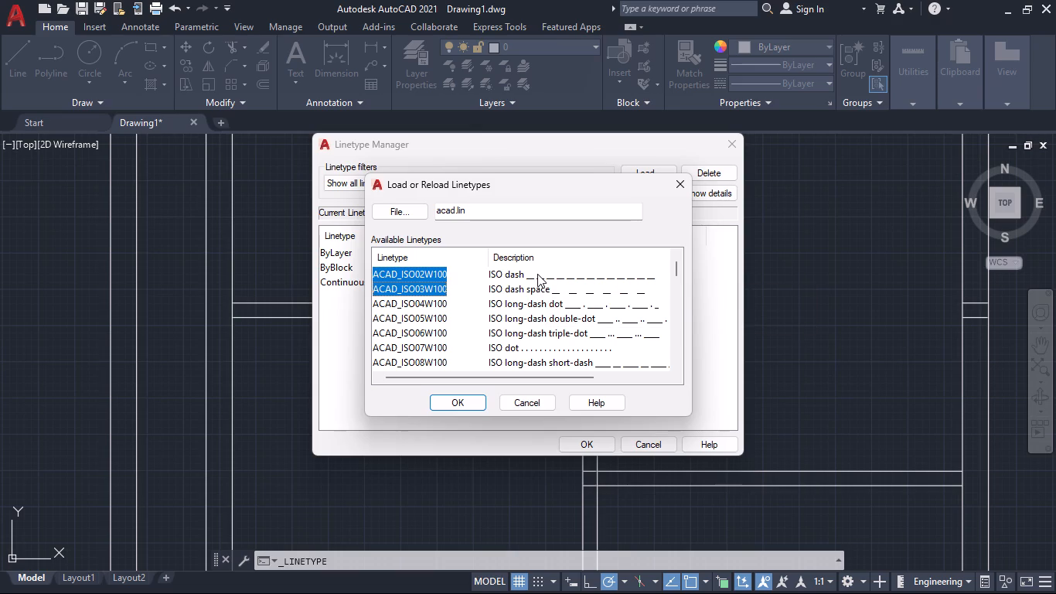
pyautogui.click(451, 398)
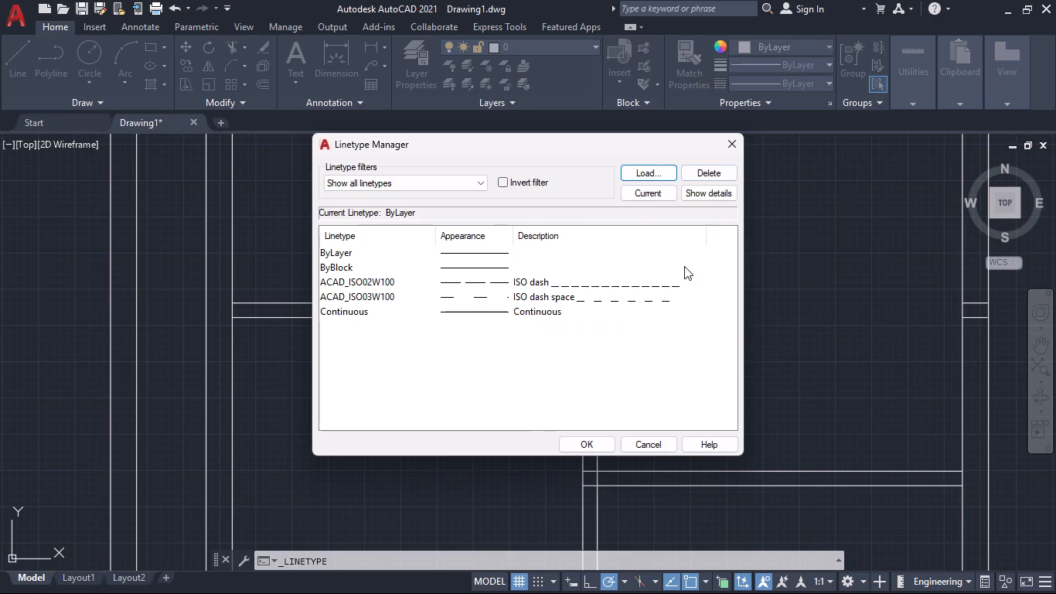
pyautogui.click(591, 441)
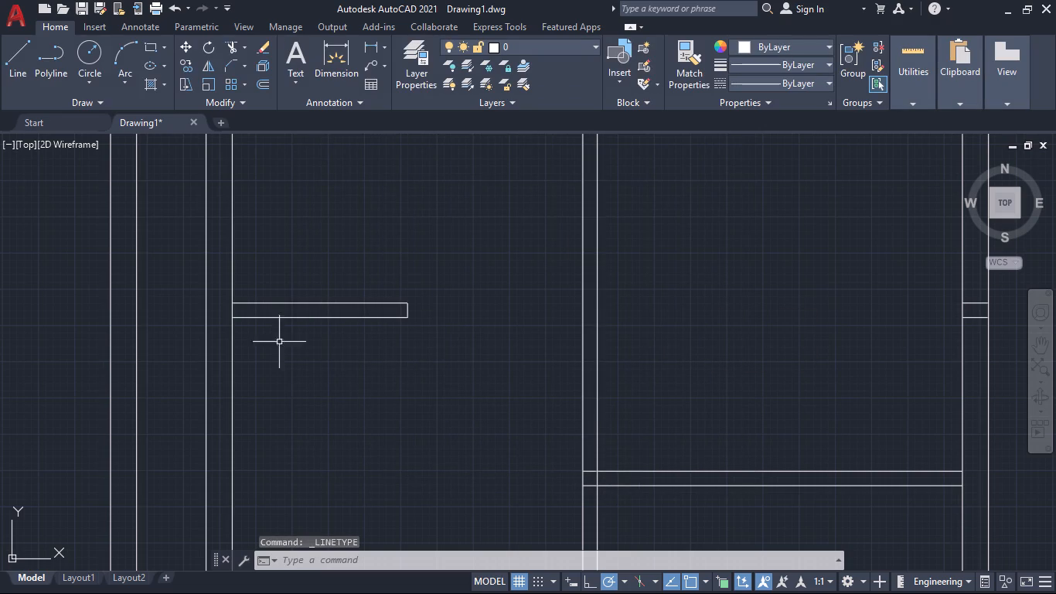
# Set the linetype of the short lower-left partition's two lines and end line to ISO dash ACAD_ISO02W100.
pyautogui.click(281, 300)
pyautogui.click(349, 332)
pyautogui.click(429, 326)
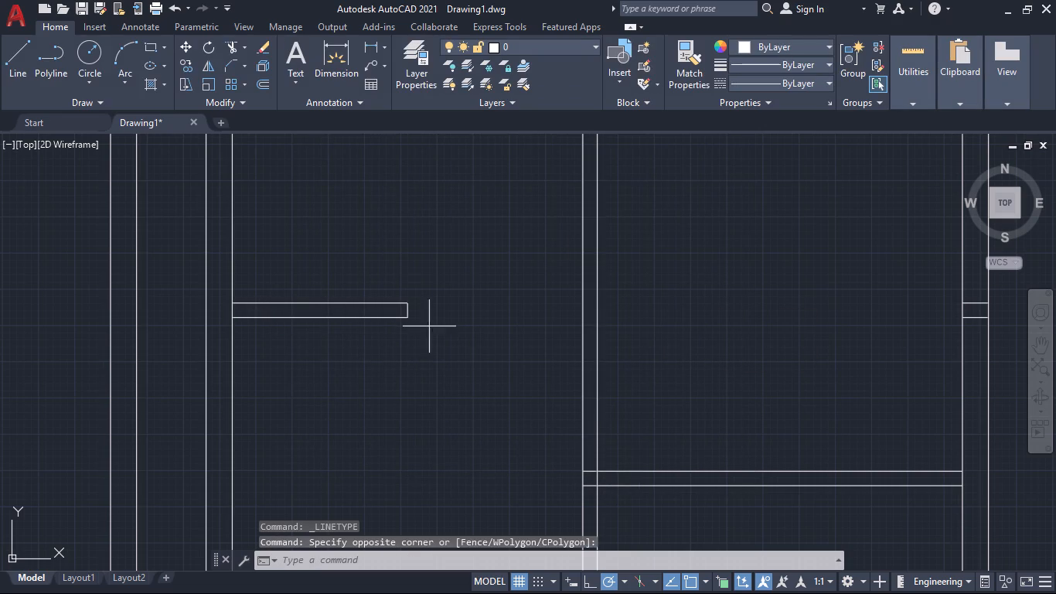
pyautogui.click(380, 300)
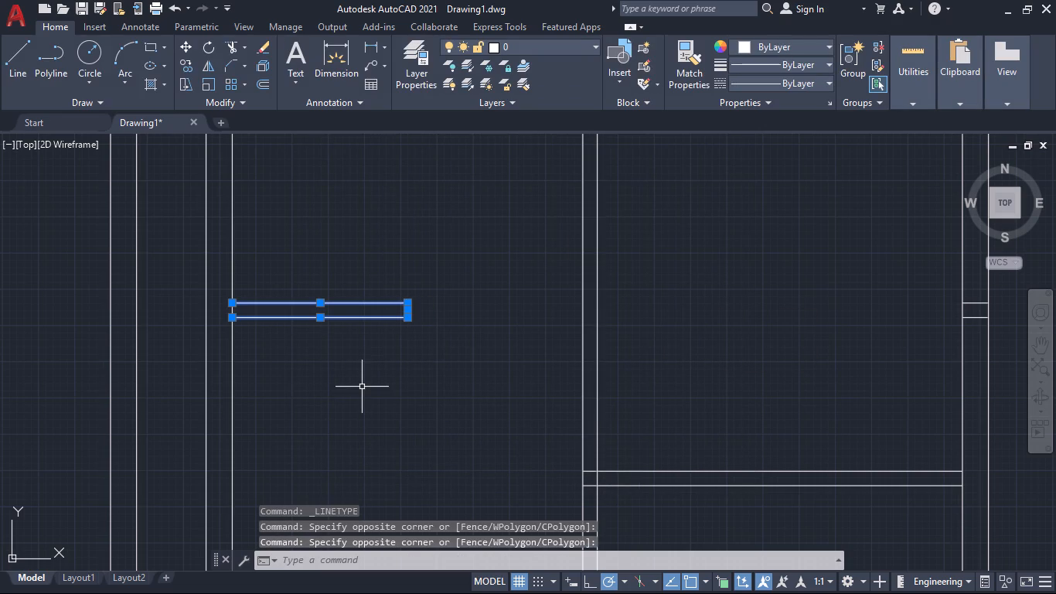
pyautogui.write('pr')
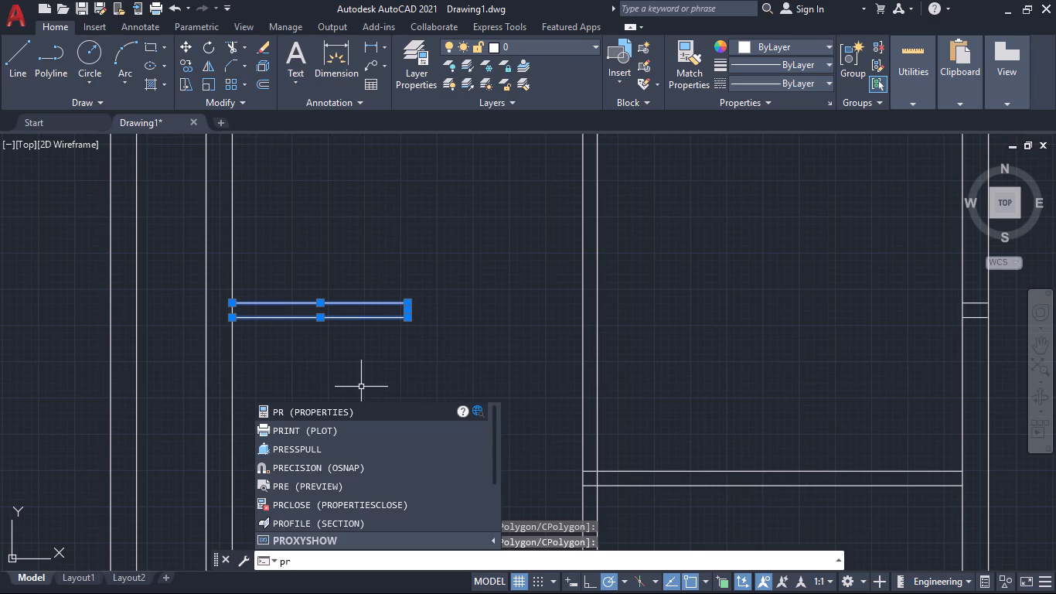
pyautogui.press('Return')
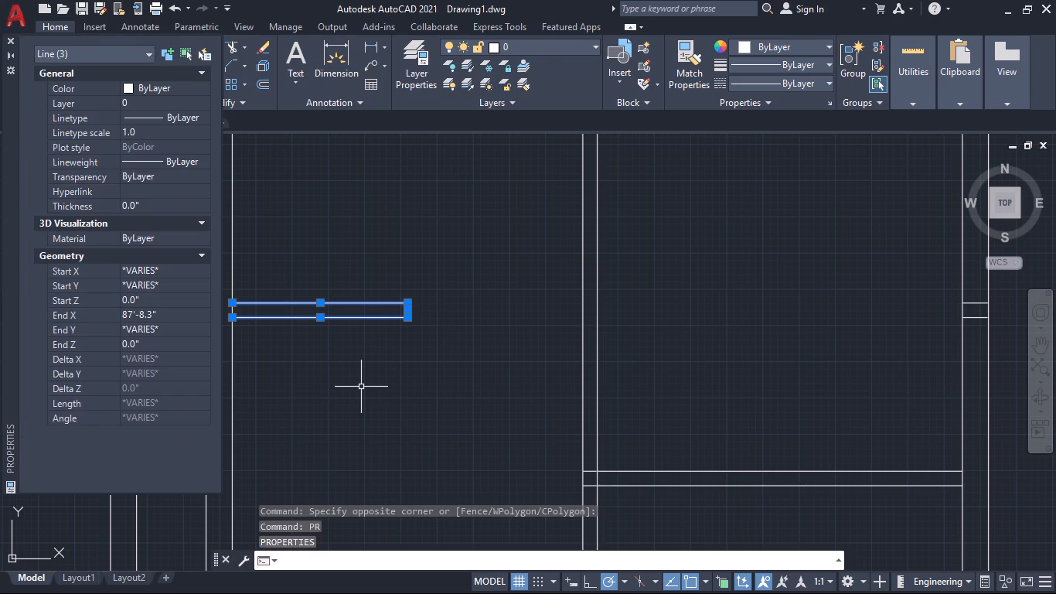
pyautogui.click(199, 121)
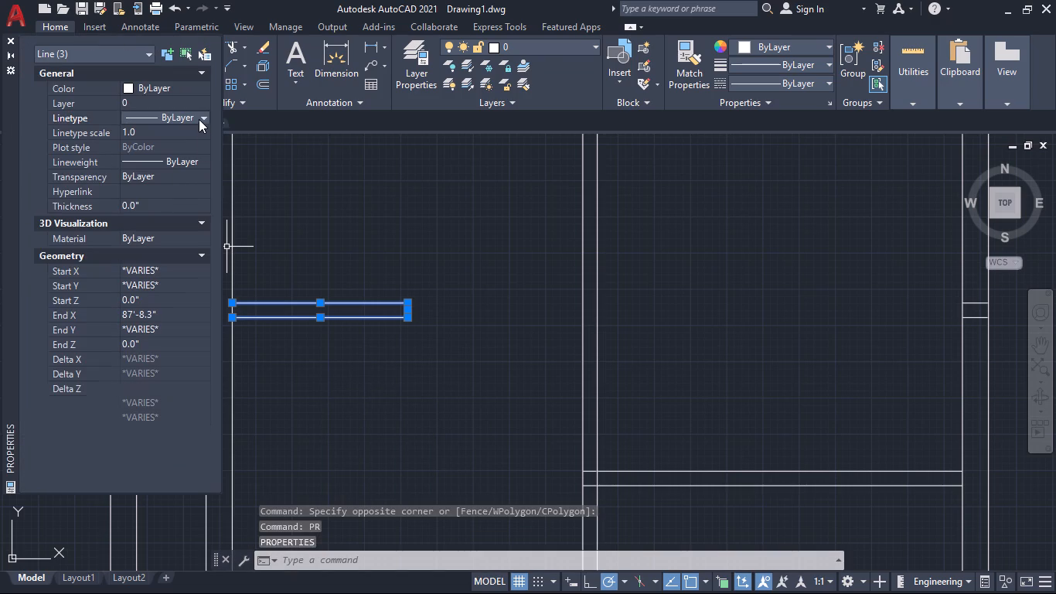
pyautogui.click(203, 118)
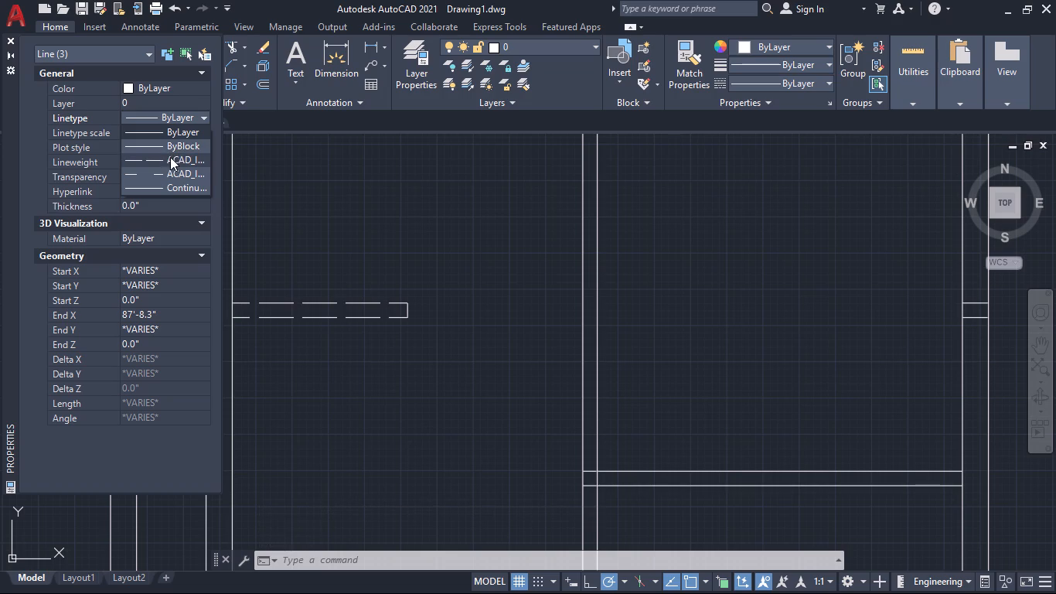
pyautogui.click(170, 157)
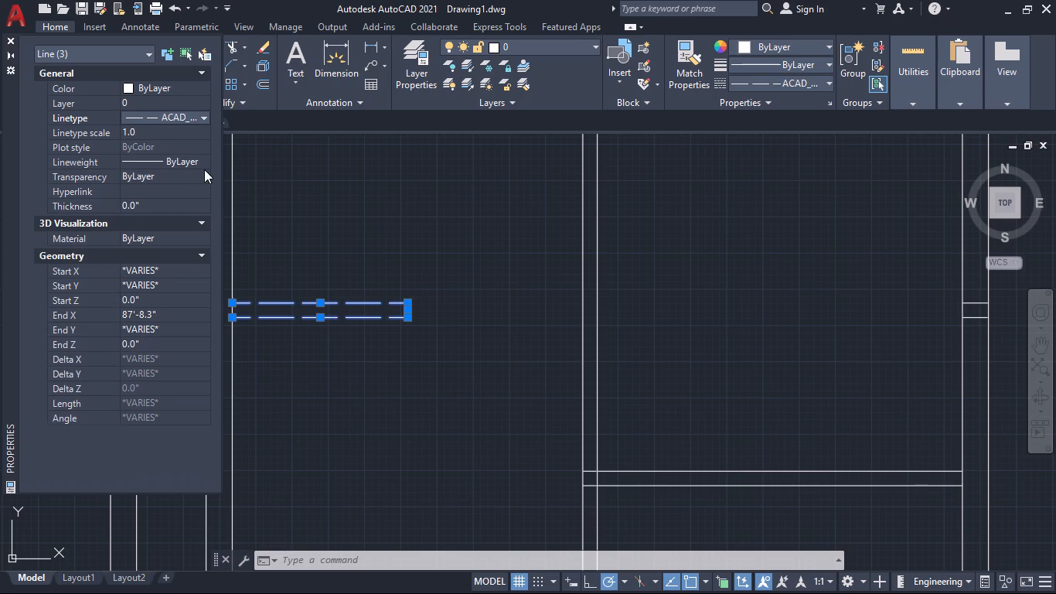
pyautogui.click(7, 40)
pyautogui.click(335, 394)
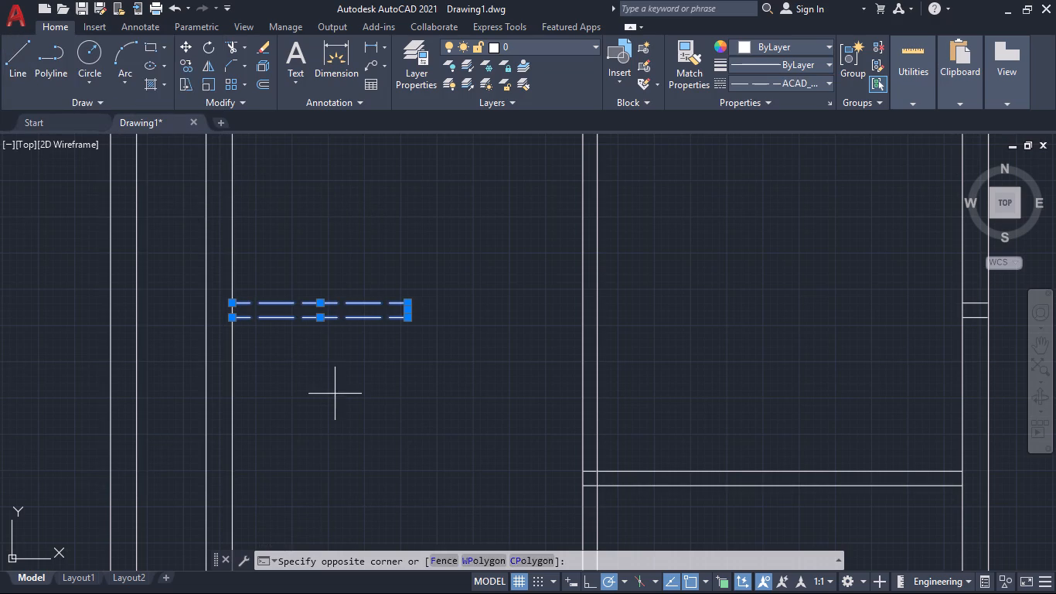
pyautogui.press('Escape')
pyautogui.press('Escape')
# Extend both lines of the lower-right room's upper partition through to the outer face of the inner building's right wall.
pyautogui.scroll(-2, 364, 392)
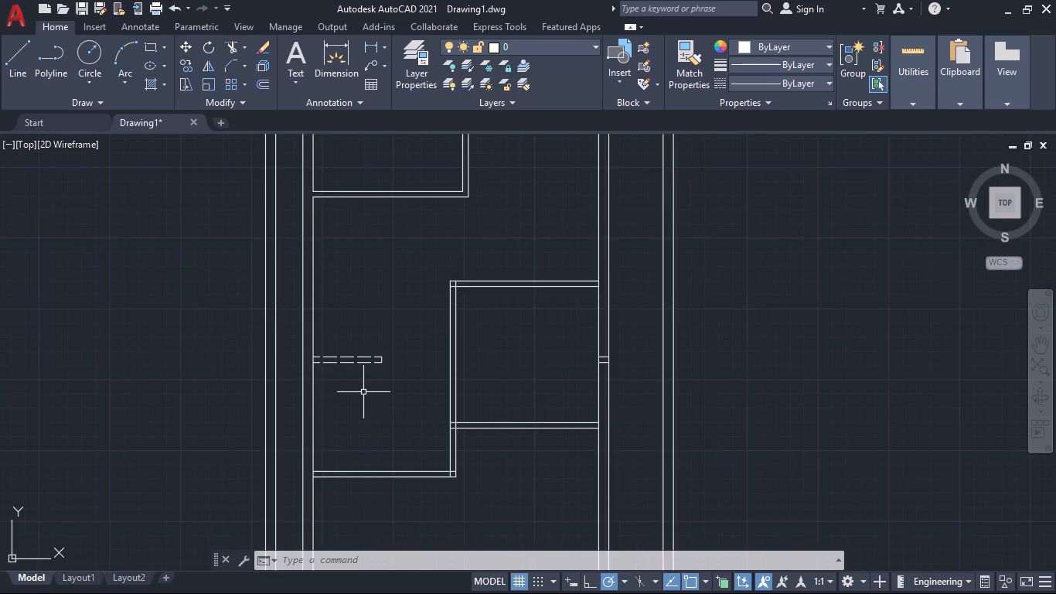
pyautogui.scroll(1, 363, 392)
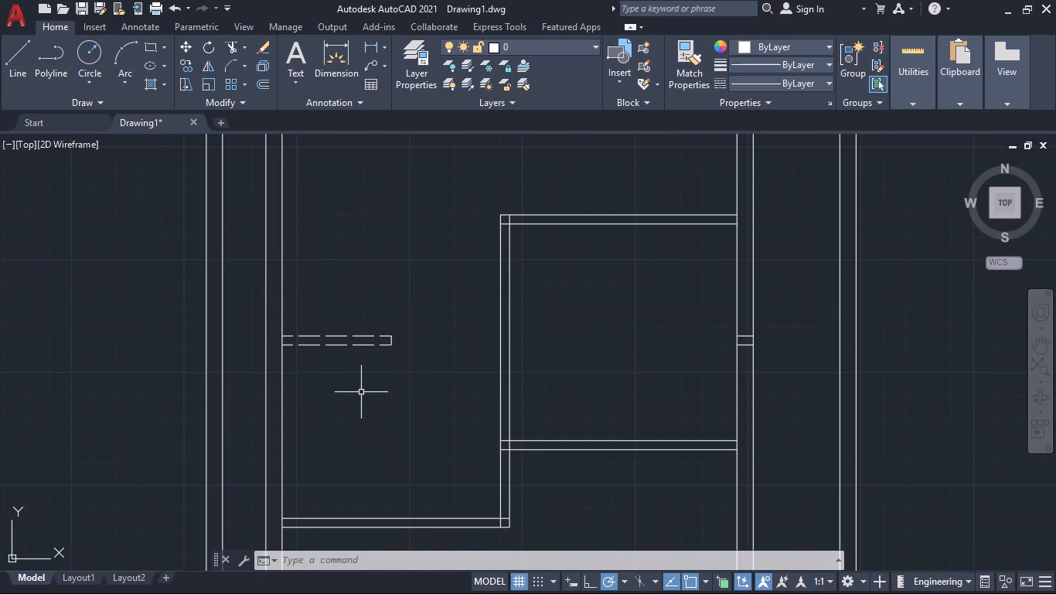
pyautogui.scroll(-2, 361, 392)
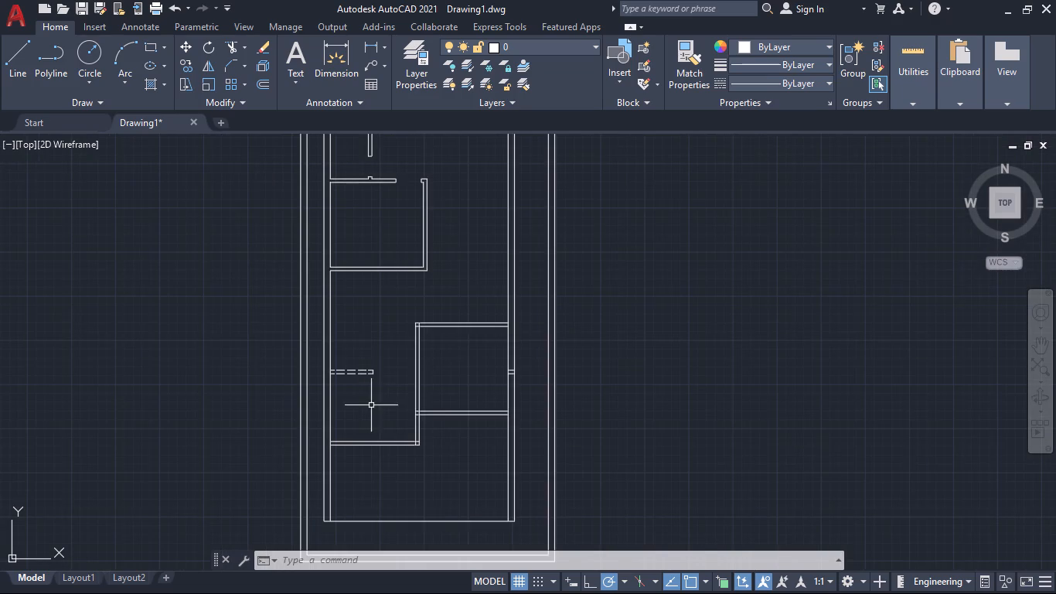
pyautogui.moveTo(373, 406); pyautogui.dragTo(319, 388, button='middle')
pyautogui.scroll(2, 424, 368)
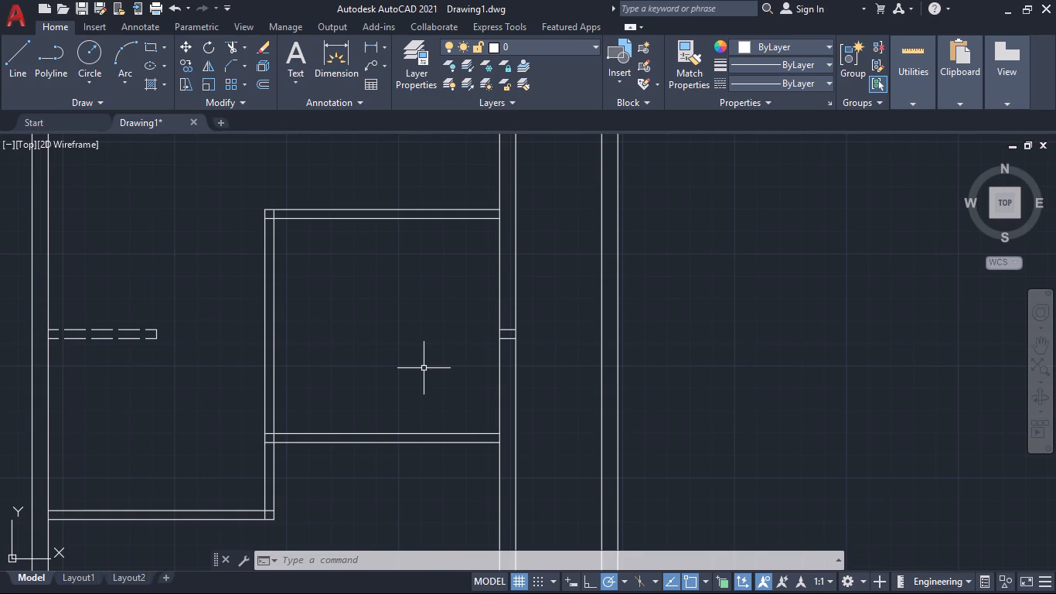
pyautogui.scroll(-2, 424, 367)
pyautogui.moveTo(431, 338); pyautogui.dragTo(391, 377, button='middle')
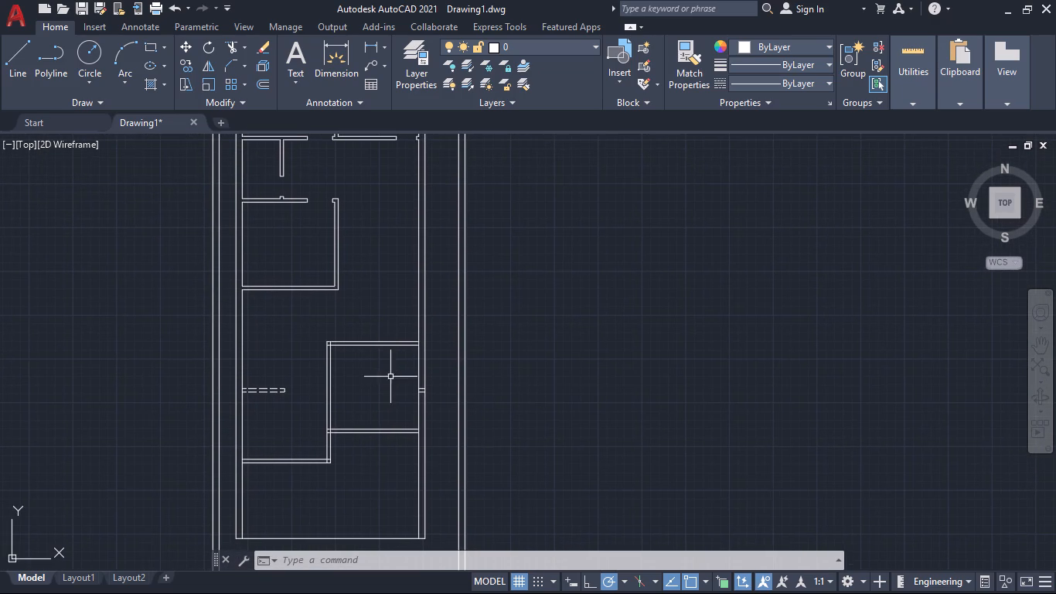
pyautogui.scroll(2, 405, 342)
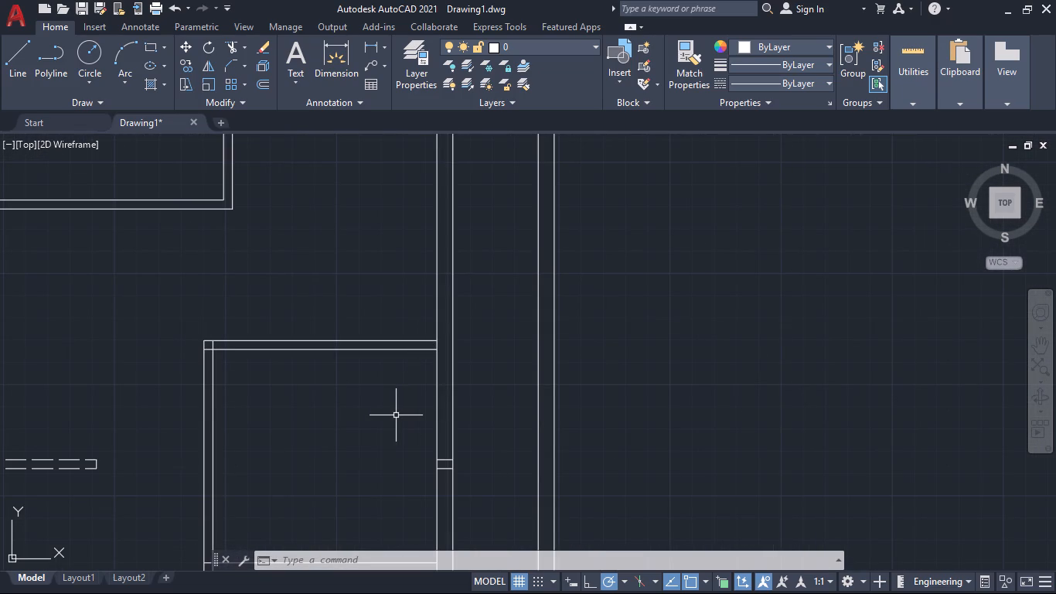
pyautogui.write('tr')
pyautogui.press('Return')
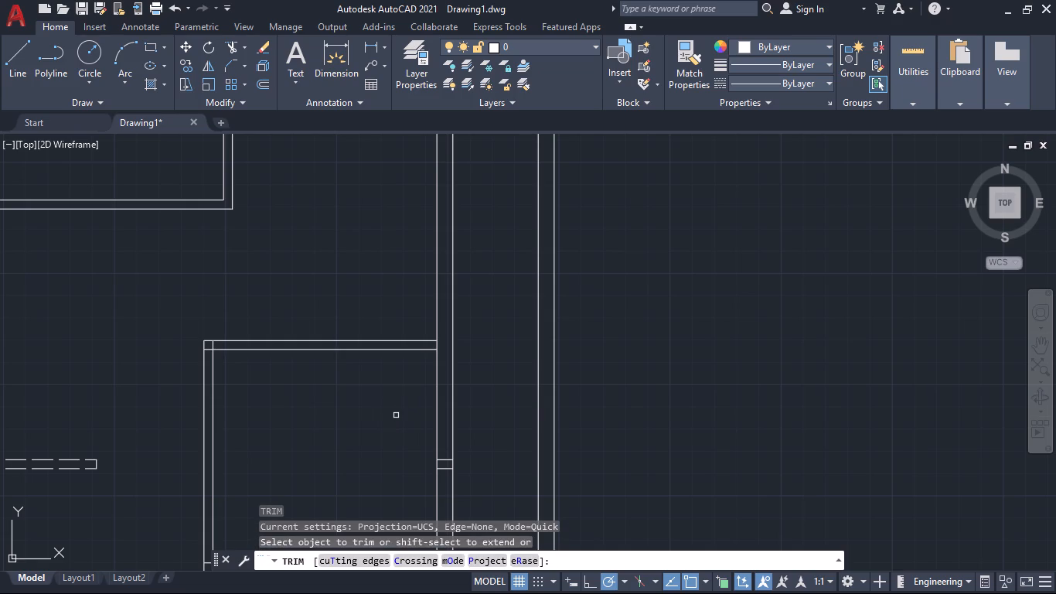
pyautogui.keyDown('shift'); pyautogui.click(418, 351); pyautogui.keyUp('shift')
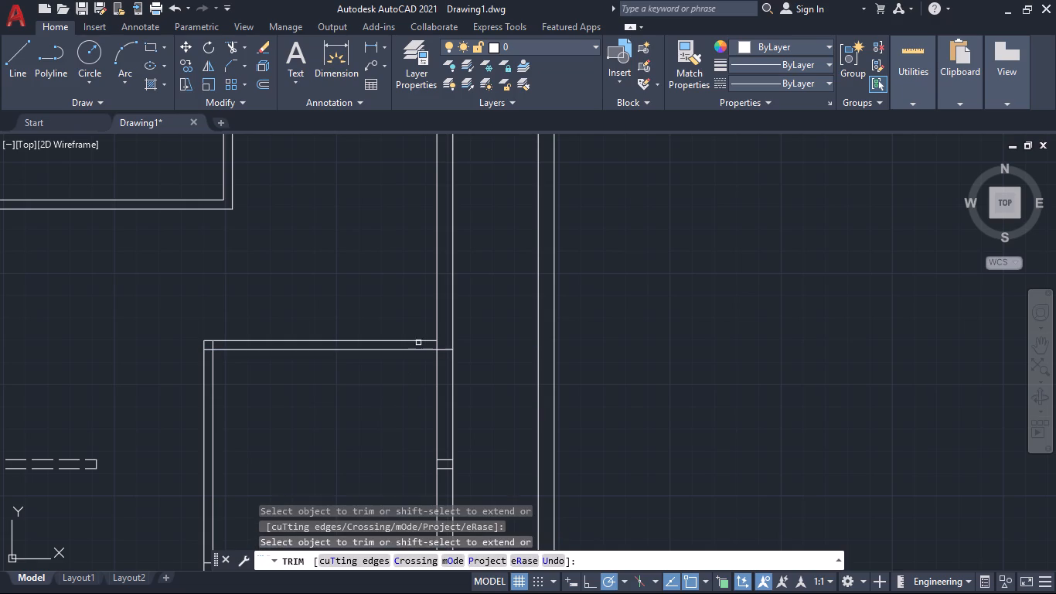
pyautogui.keyDown('shift'); pyautogui.click(417, 340); pyautogui.keyUp('shift')
pyautogui.scroll(-4, 407, 399)
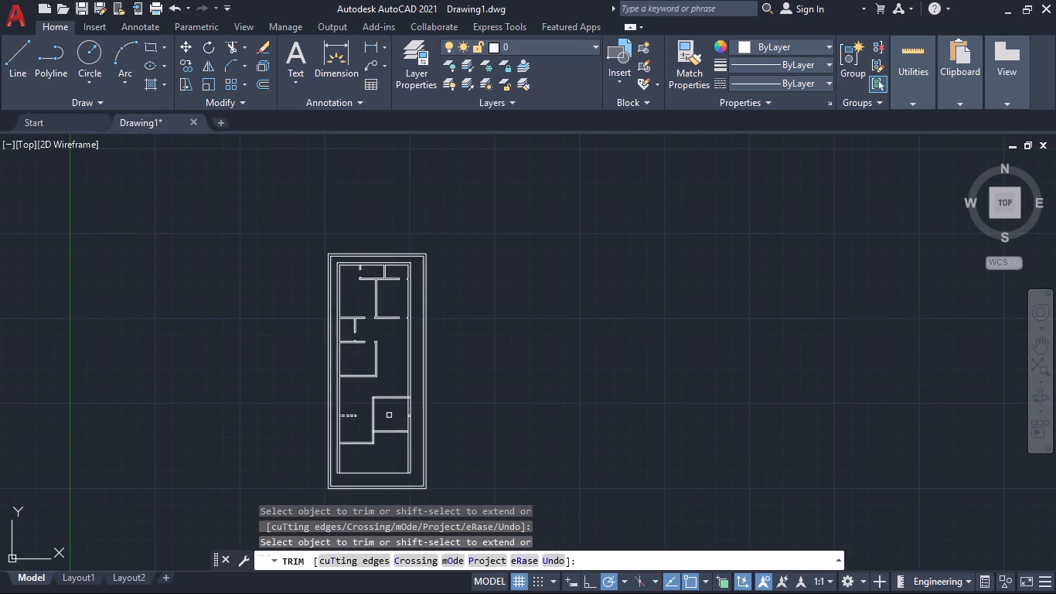
# Trim away the two leftover short lines inside the inner building's right wall beside the lower-right room.
pyautogui.scroll(4, 401, 422)
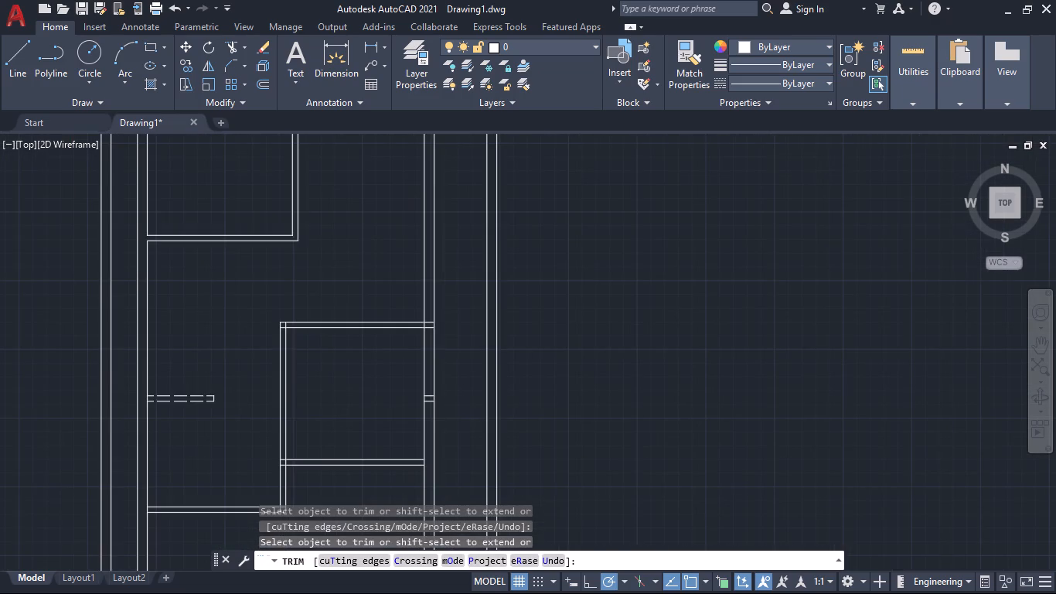
pyautogui.click(445, 362)
pyautogui.click(443, 399)
pyautogui.scroll(-1, 399, 400)
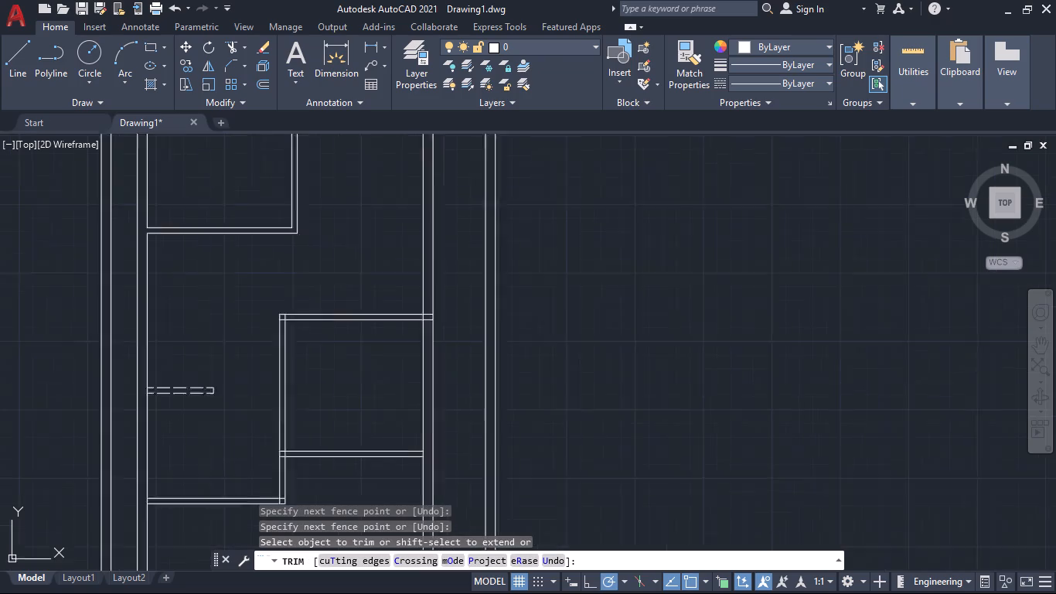
pyautogui.scroll(-1, 399, 401)
pyautogui.moveTo(383, 415); pyautogui.dragTo(390, 381, button='middle')
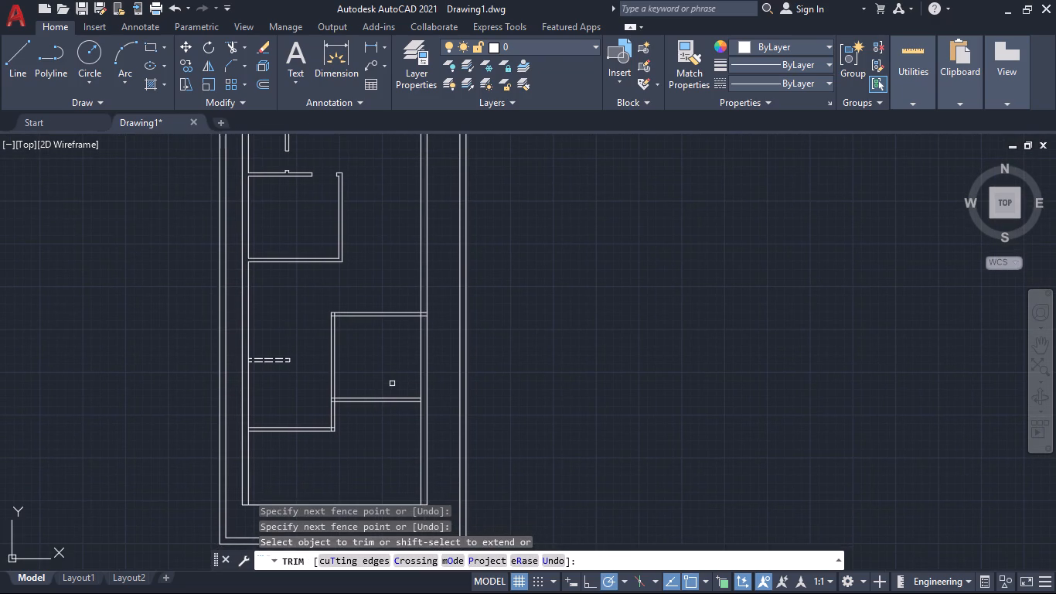
pyautogui.scroll(2, 407, 412)
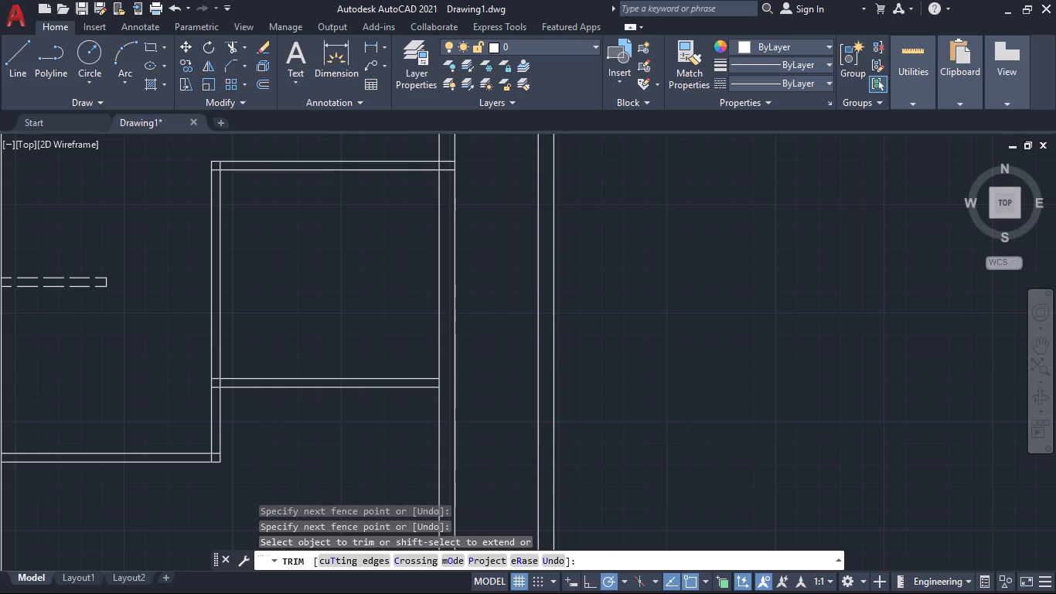
pyautogui.scroll(-2, 390, 416)
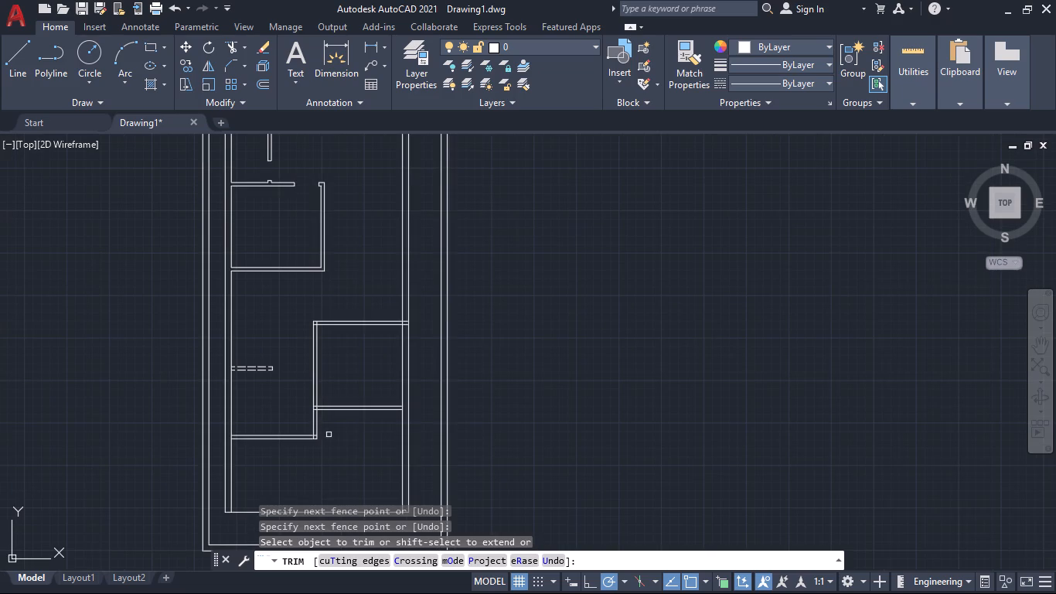
pyautogui.moveTo(337, 444); pyautogui.dragTo(351, 405, button='middle')
pyautogui.scroll(-1, 373, 420)
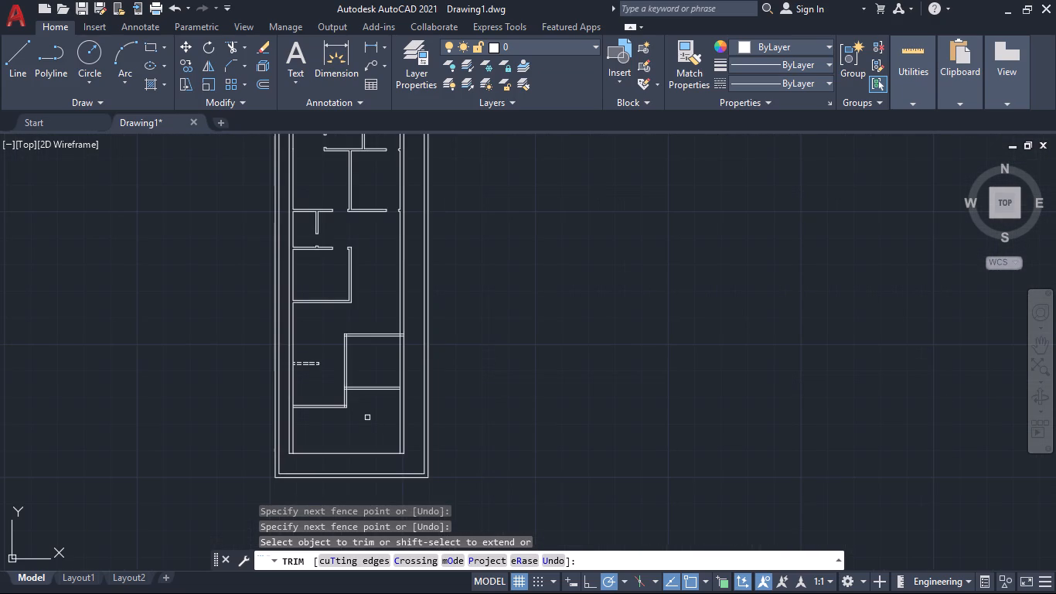
pyautogui.moveTo(367, 418); pyautogui.dragTo(295, 420, button='middle')
pyautogui.scroll(3, 303, 405)
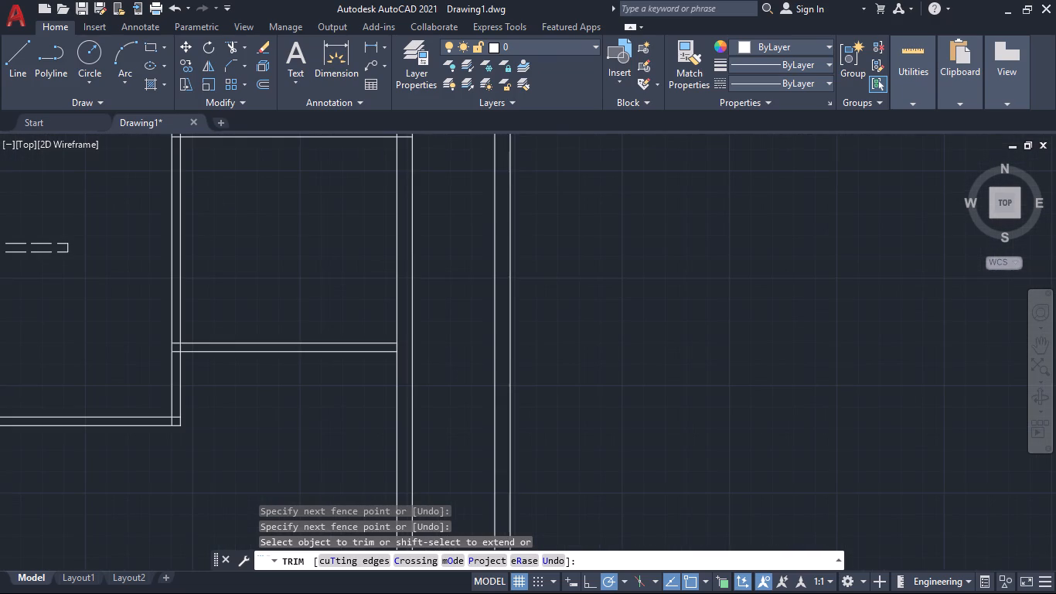
pyautogui.press('Escape')
# Break the right wall's inner face line at both lines of the lower-right room's lower partition using Break at Point.
pyautogui.write('bre')
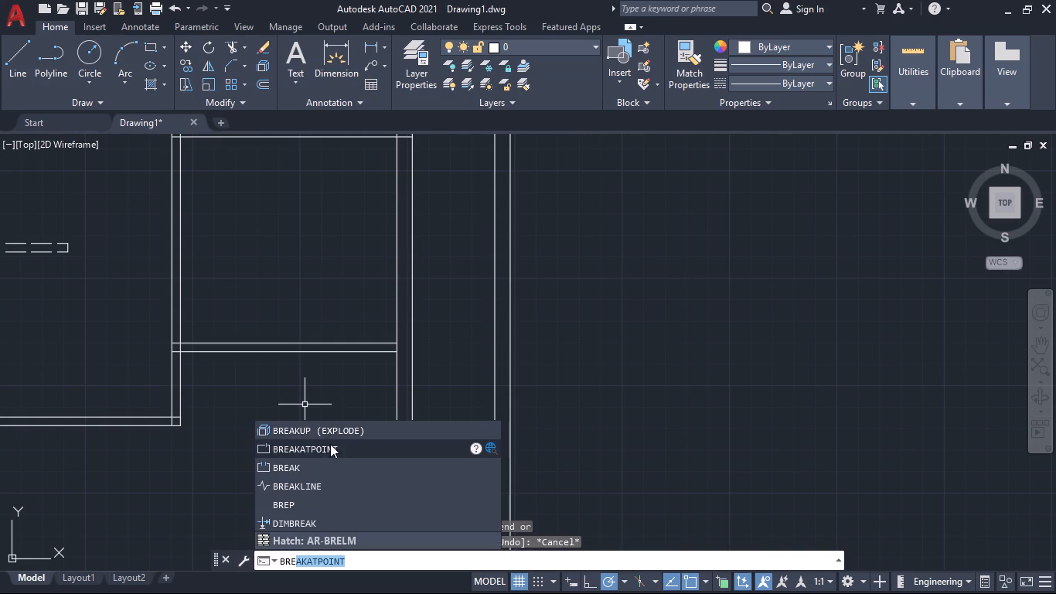
pyautogui.click(330, 444)
pyautogui.scroll(2, 398, 361)
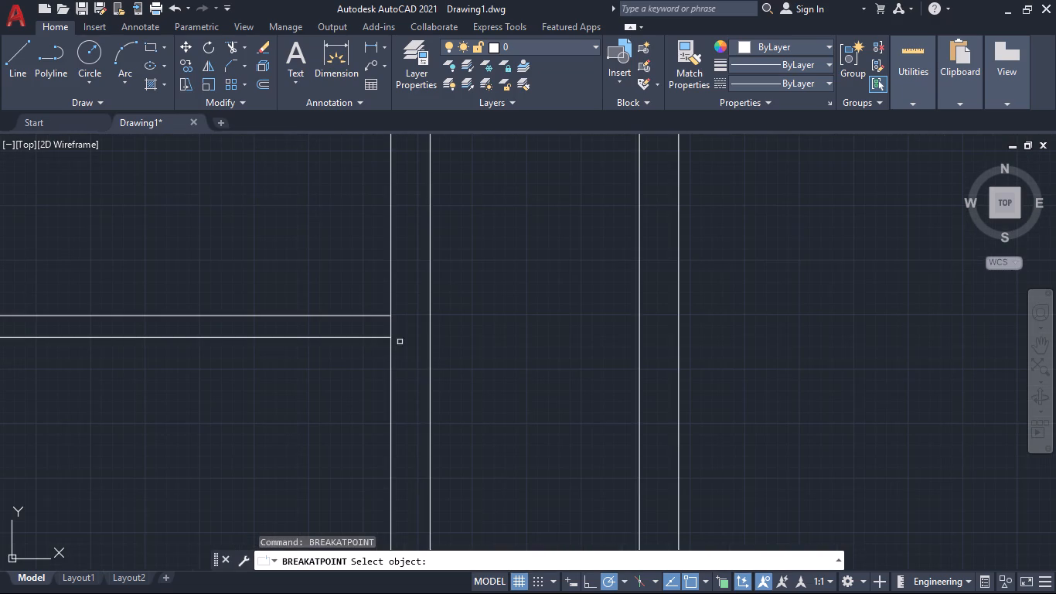
pyautogui.click(389, 330)
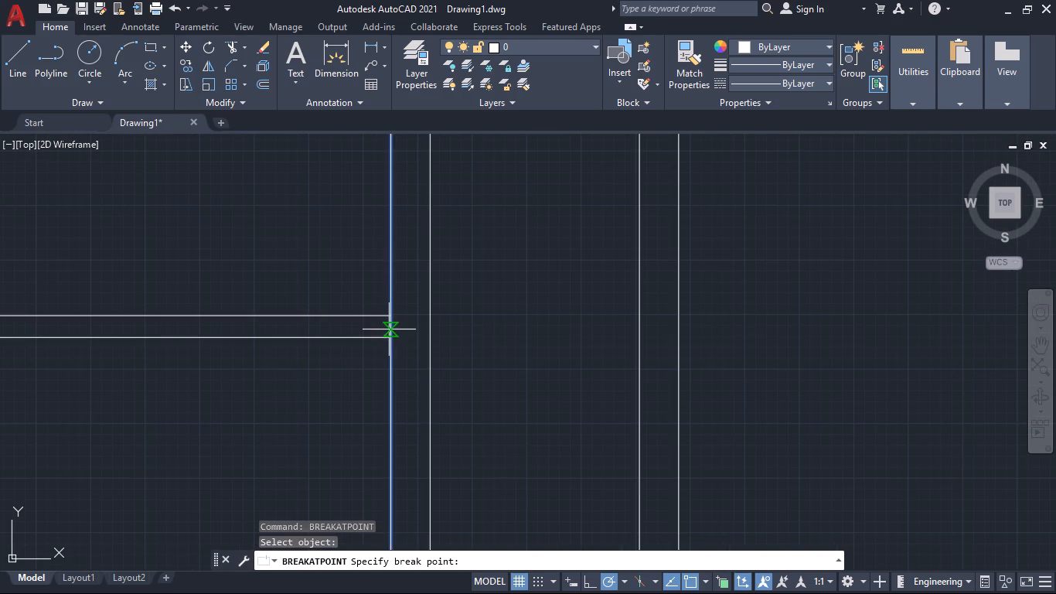
pyautogui.click(390, 316)
pyautogui.press('space')
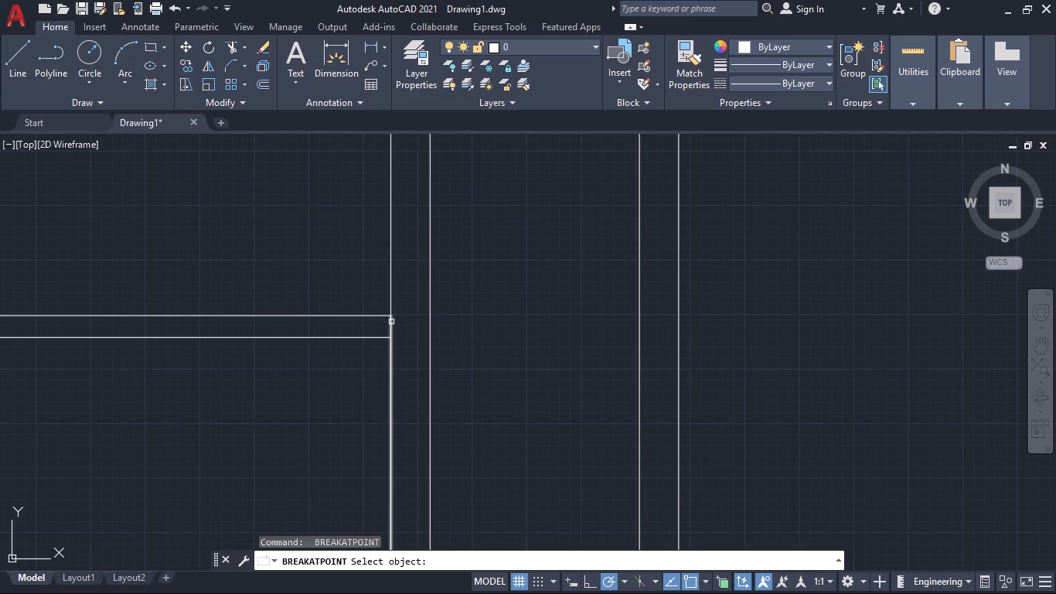
pyautogui.click(392, 343)
pyautogui.click(388, 341)
pyautogui.press('space')
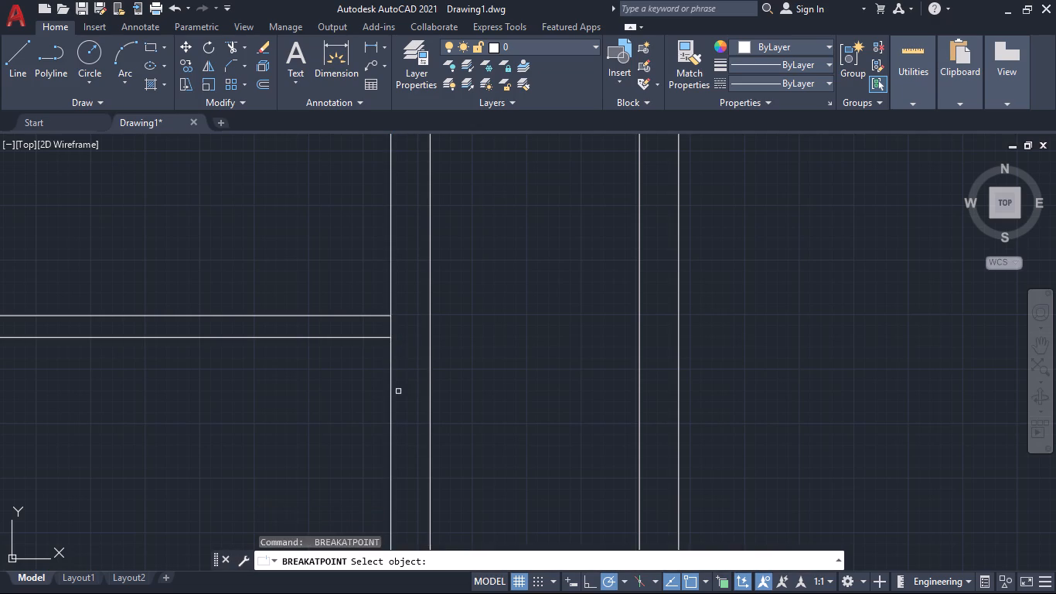
# Break the right wall's inner face line at both lines of the lower-right room's upper partition.
pyautogui.scroll(-3, 392, 388)
pyautogui.moveTo(428, 357); pyautogui.dragTo(442, 390, button='middle')
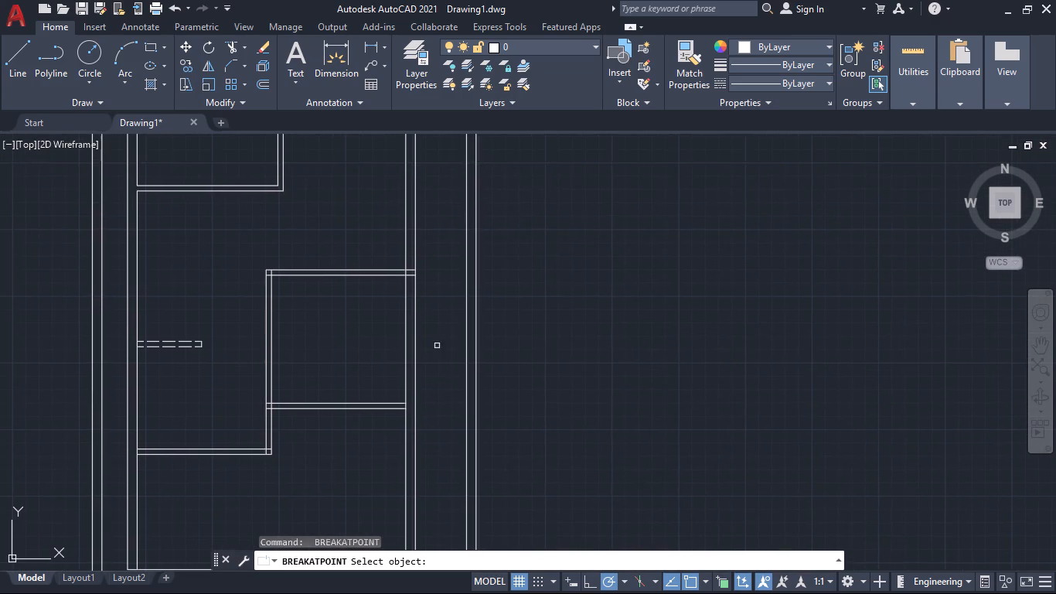
pyautogui.scroll(3, 438, 311)
pyautogui.moveTo(424, 288); pyautogui.dragTo(524, 456, button='middle')
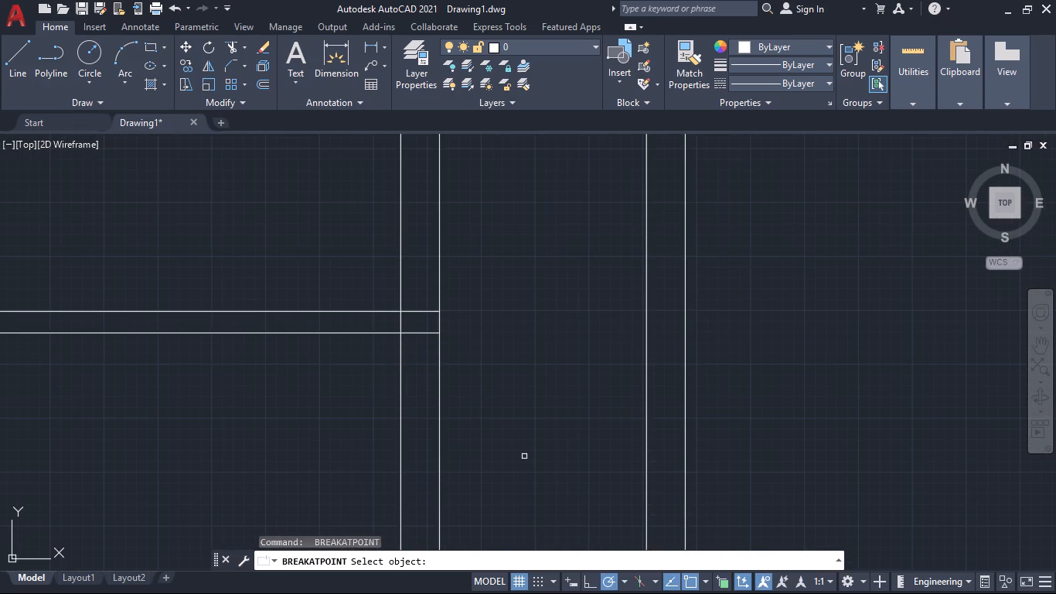
pyautogui.click(400, 325)
pyautogui.click(401, 315)
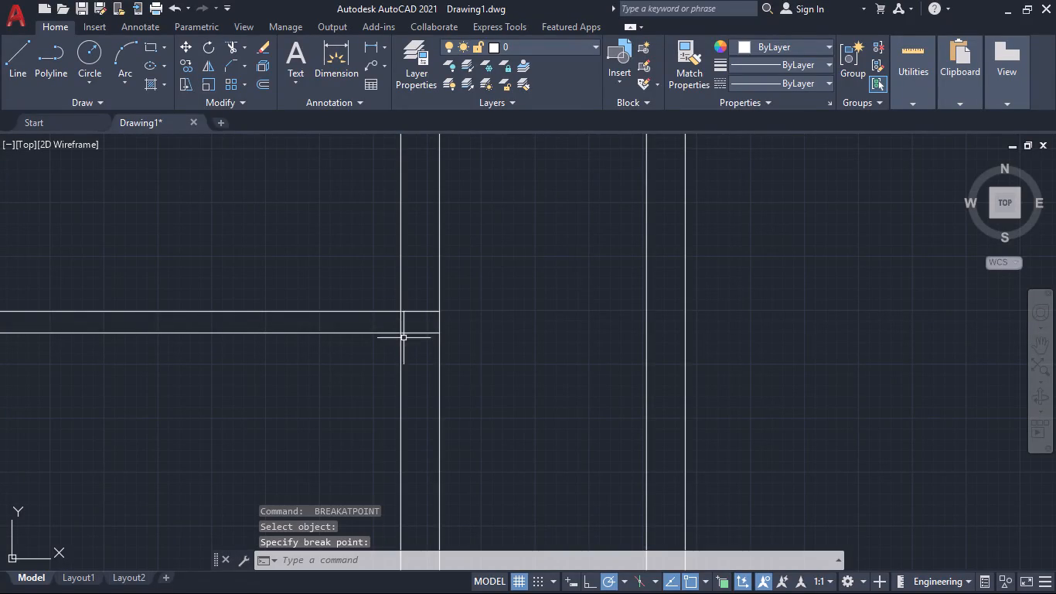
pyautogui.press('space')
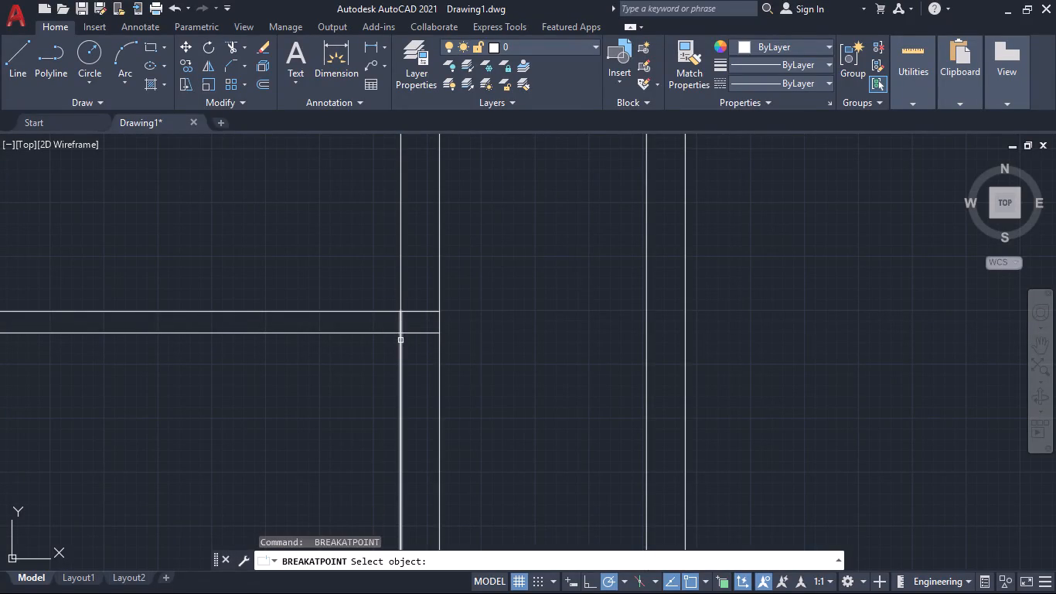
pyautogui.click(400, 340)
pyautogui.click(399, 333)
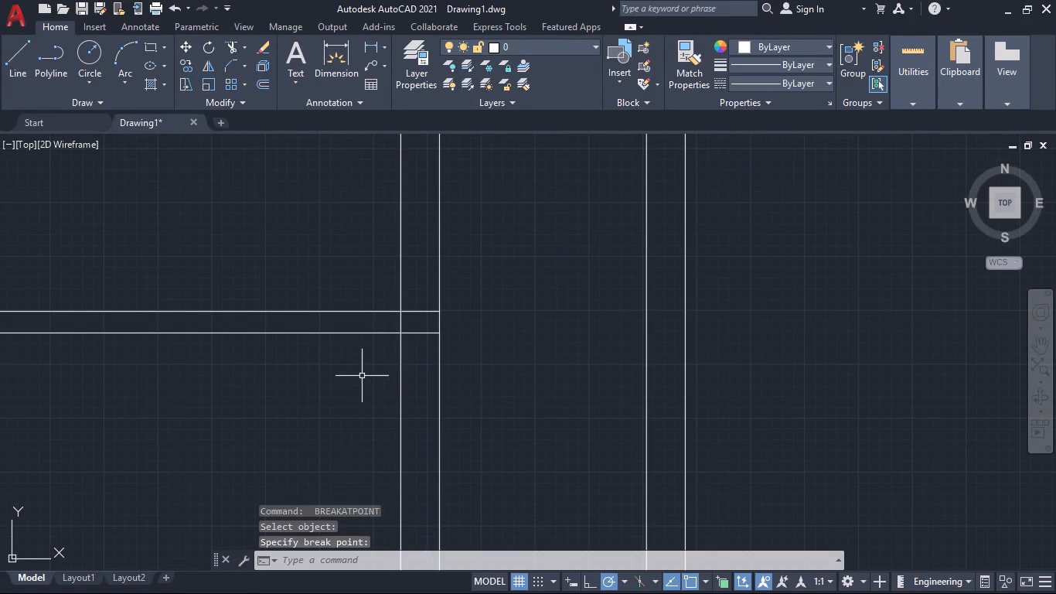
# Break the inner line of the lower-right room's vertical partition where it meets the upper partition's lower line.
pyautogui.scroll(-1, 362, 376)
pyautogui.moveTo(312, 399); pyautogui.dragTo(414, 362, button='middle')
pyautogui.press('space')
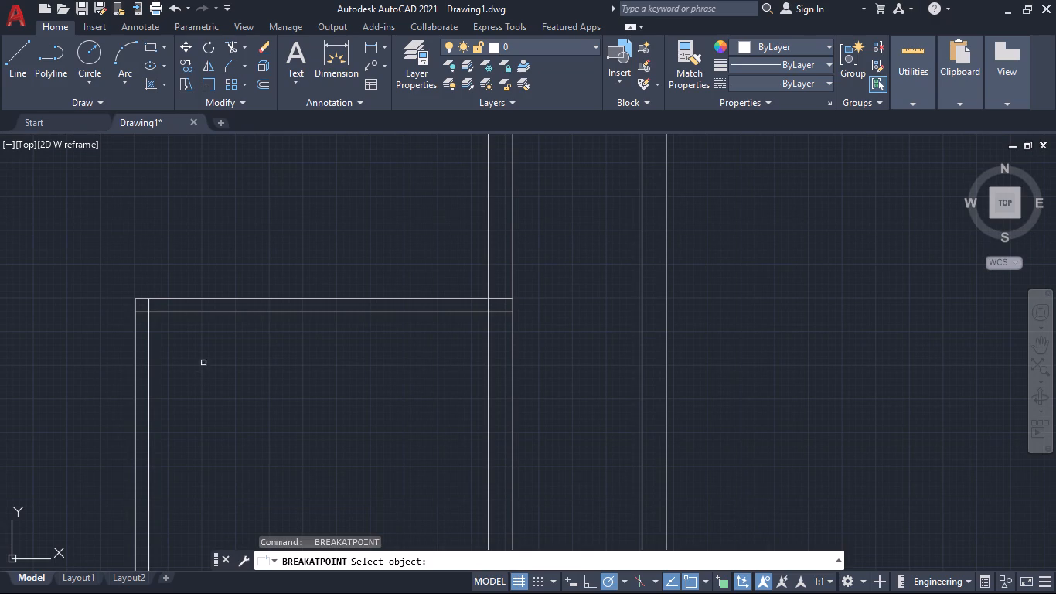
pyautogui.click(149, 307)
pyautogui.scroll(5, 149, 310)
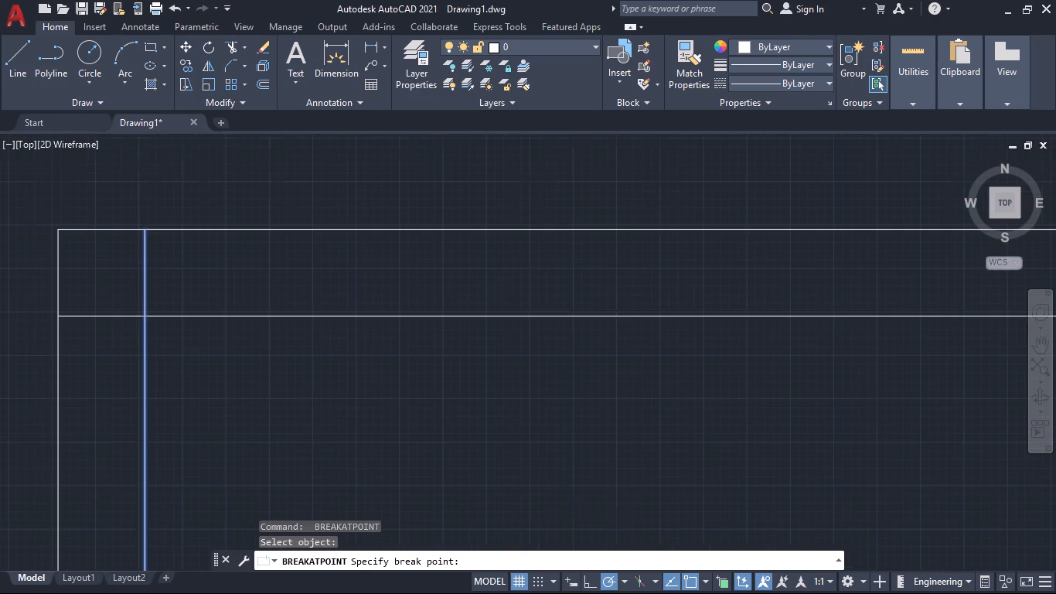
pyautogui.click(144, 322)
# Examine the lower-right room's partitions and wall junctions within the overall plan.
pyautogui.scroll(-5, 203, 351)
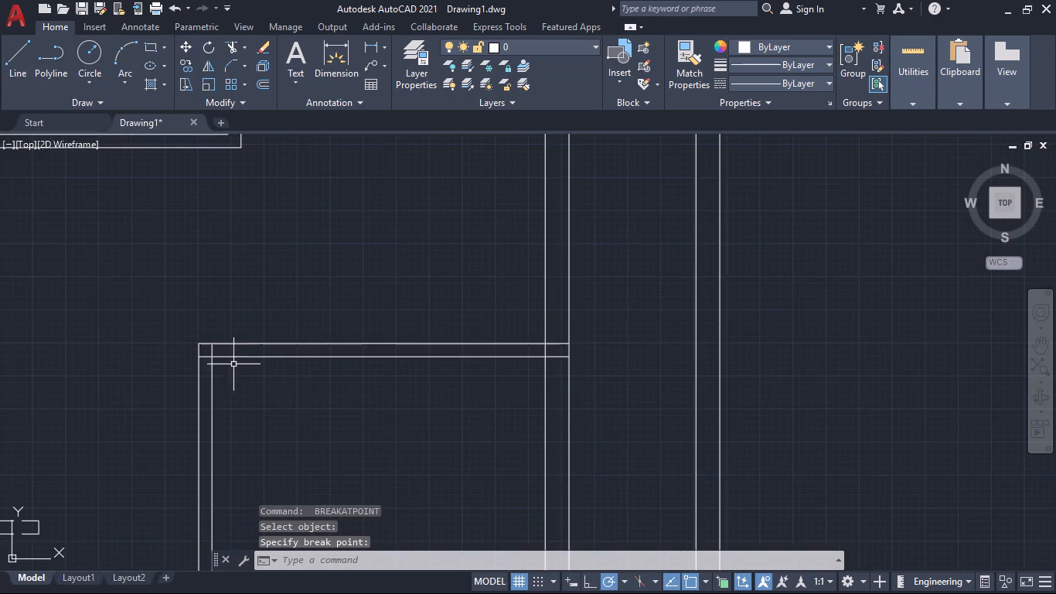
pyautogui.moveTo(311, 408); pyautogui.dragTo(262, 329, button='middle')
pyautogui.scroll(-2, 311, 368)
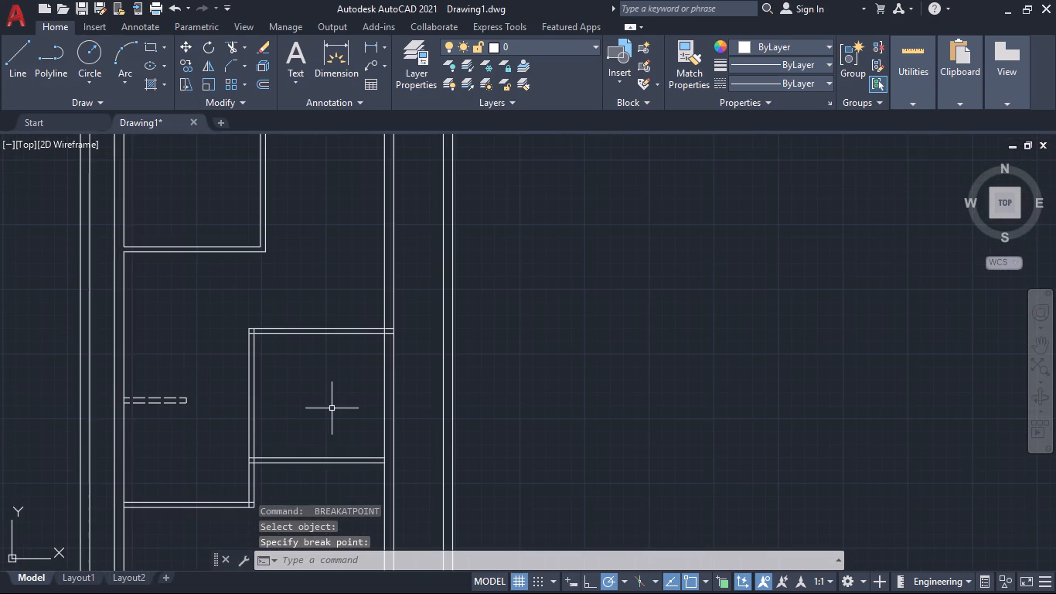
pyautogui.moveTo(332, 408); pyautogui.dragTo(316, 384, button='middle')
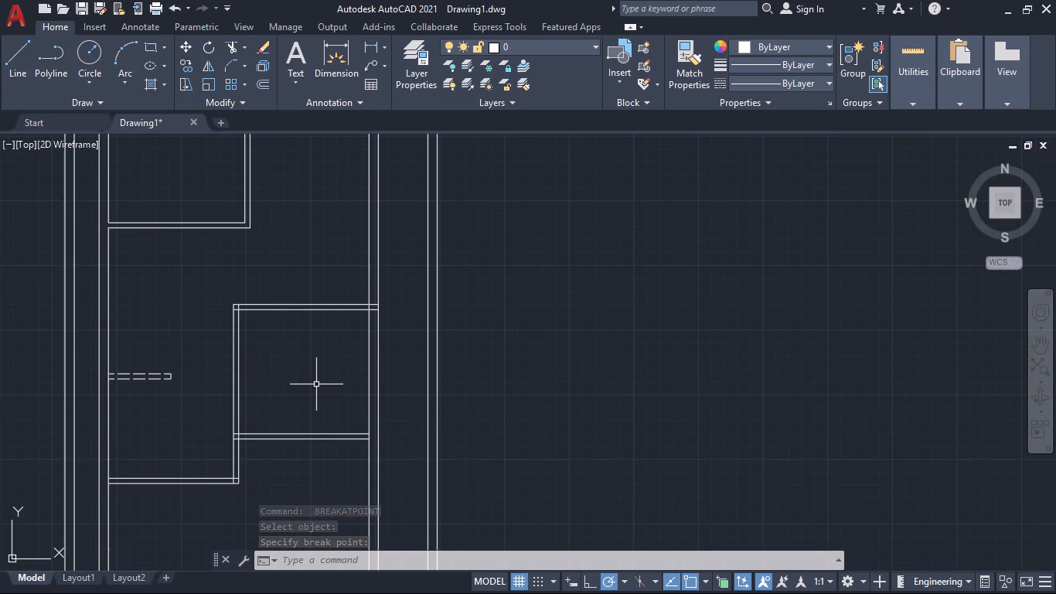
pyautogui.scroll(-1, 316, 384)
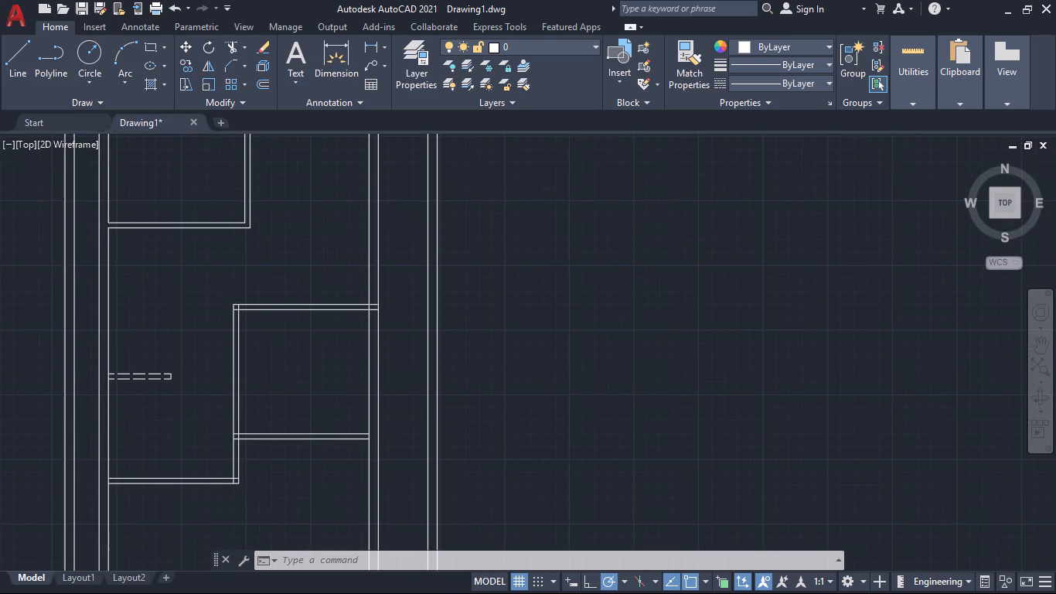
pyautogui.moveTo(316, 384); pyautogui.dragTo(307, 364, button='middle')
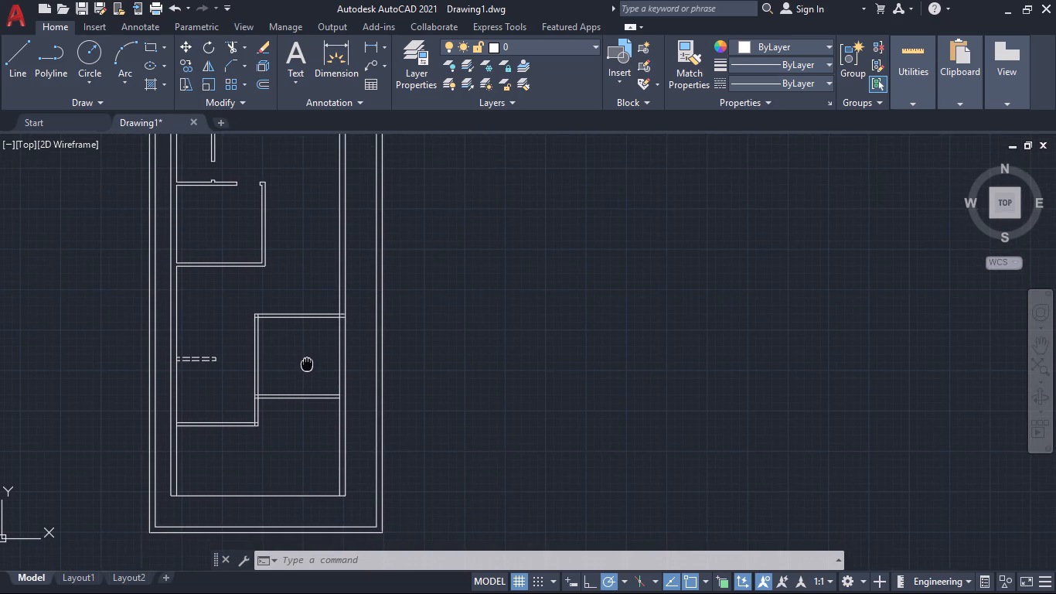
pyautogui.moveTo(307, 364); pyautogui.dragTo(332, 323, button='middle')
pyautogui.scroll(2, 353, 350)
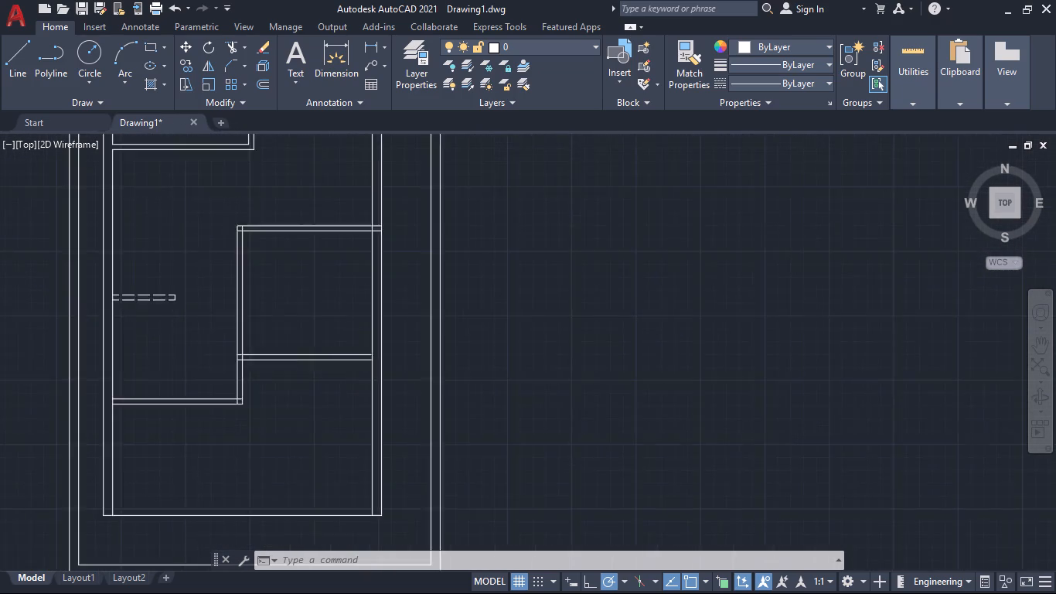
pyautogui.scroll(1, 353, 350)
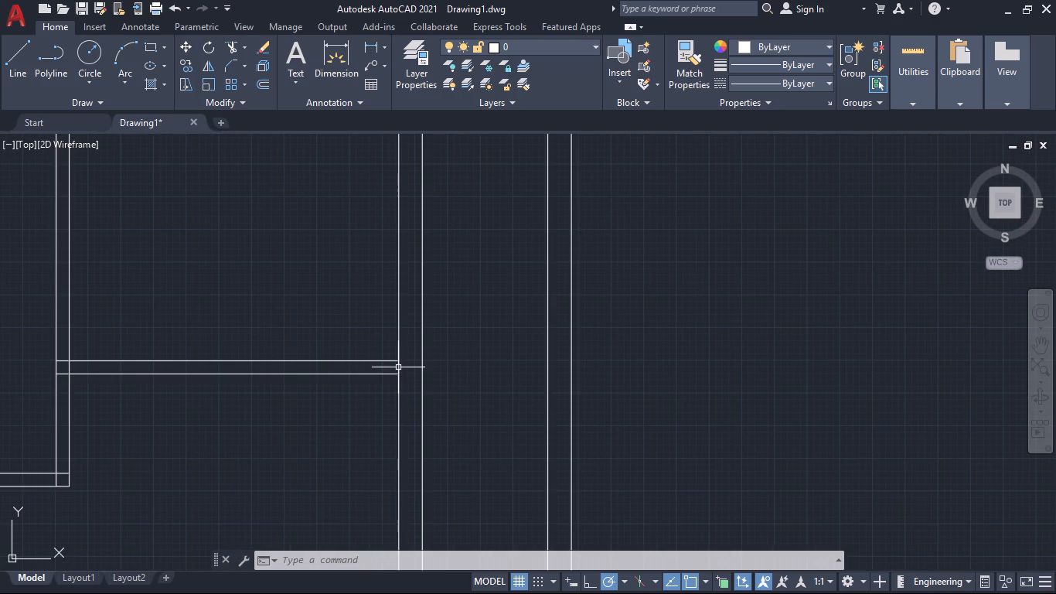
pyautogui.scroll(-1, 277, 428)
pyautogui.moveTo(255, 389); pyautogui.dragTo(275, 371, button='middle')
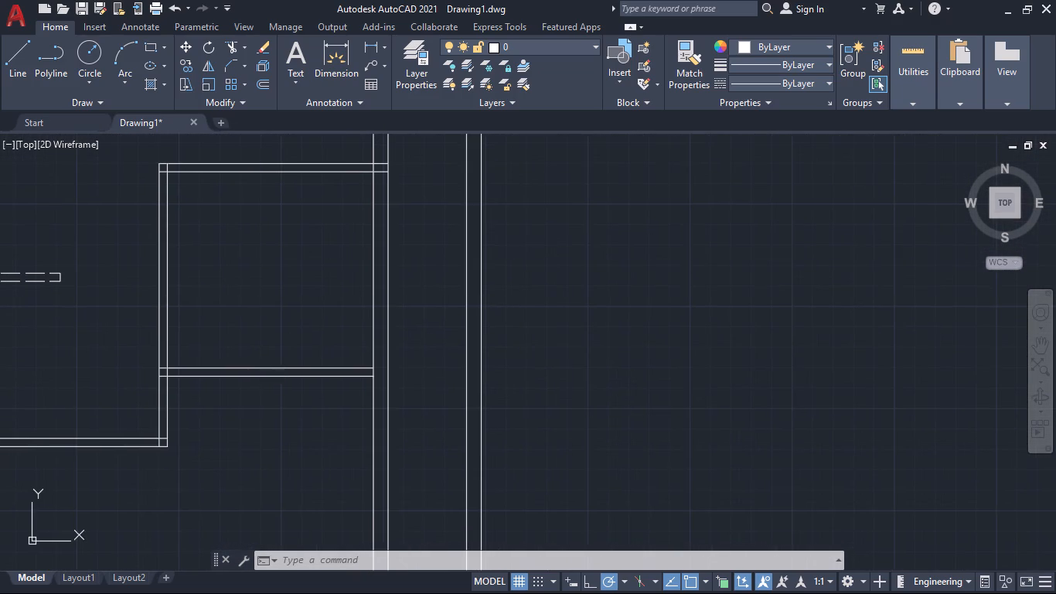
pyautogui.moveTo(252, 428); pyautogui.dragTo(305, 374, button='middle')
pyautogui.scroll(-3, 302, 379)
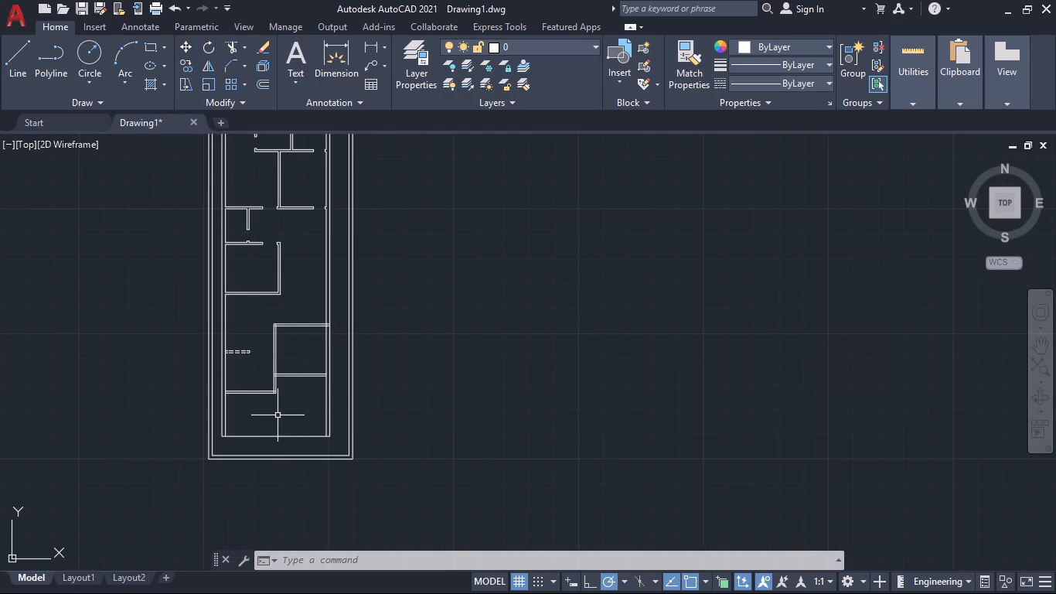
pyautogui.moveTo(278, 415); pyautogui.dragTo(288, 396, button='middle')
pyautogui.scroll(-1, 288, 396)
pyautogui.moveTo(315, 393); pyautogui.dragTo(311, 435, button='middle')
pyautogui.scroll(4, 297, 421)
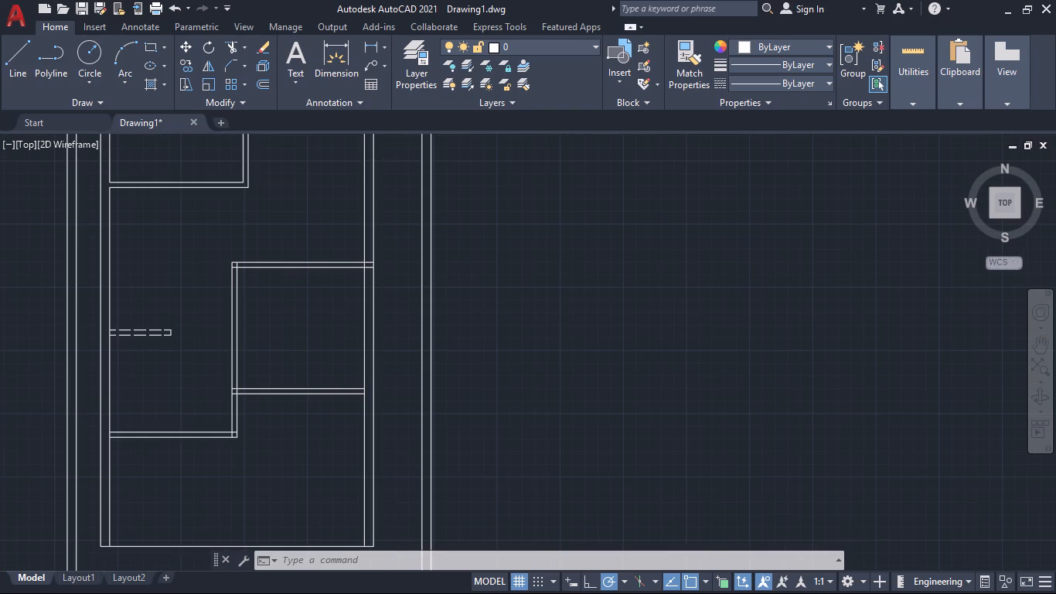
# Offset the upper line of the lower-right room's upper partition 3" upward.
pyautogui.press('o')
pyautogui.press('Return')
pyautogui.write('3"')
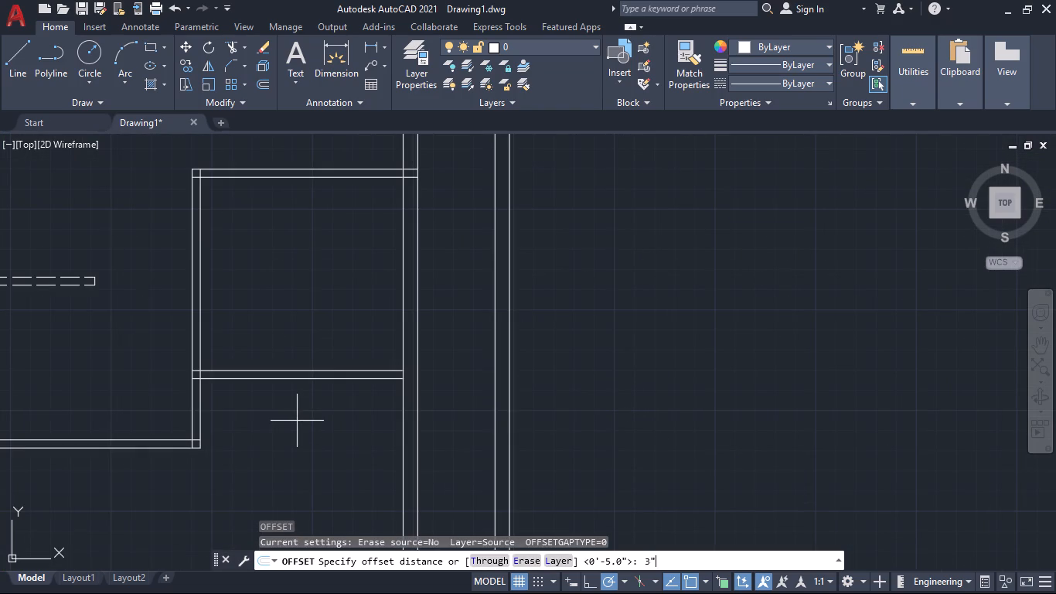
pyautogui.press('Return')
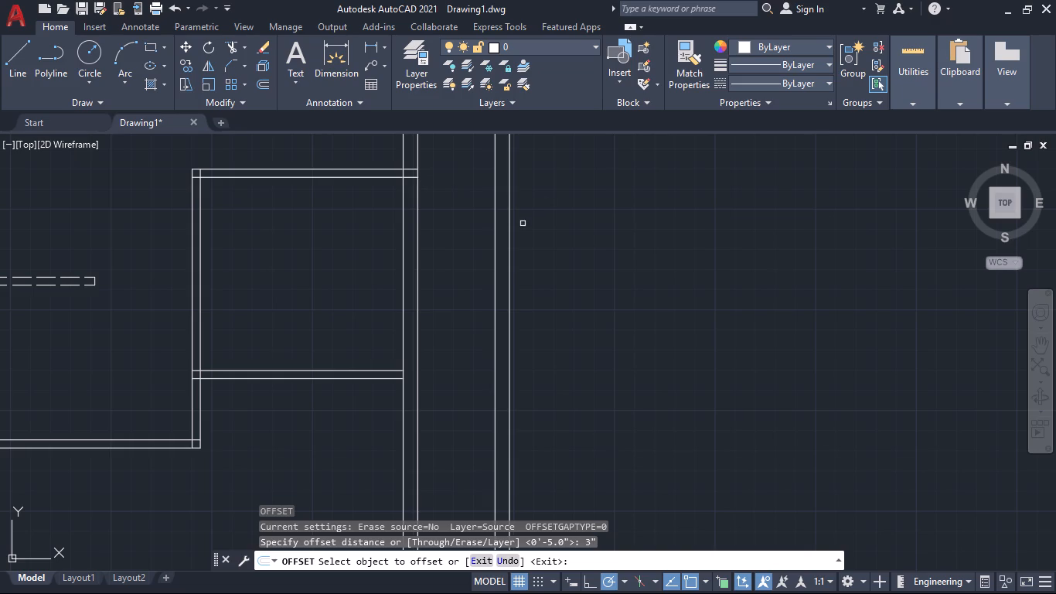
pyautogui.moveTo(445, 189); pyautogui.dragTo(459, 309, button='middle')
pyautogui.scroll(2, 421, 284)
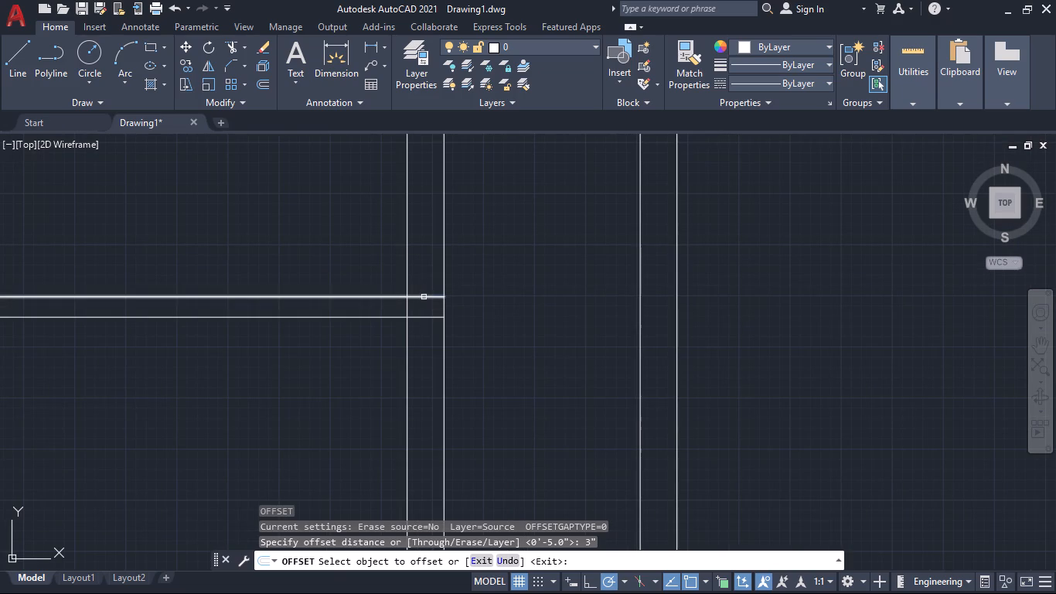
pyautogui.click(424, 297)
pyautogui.click(423, 258)
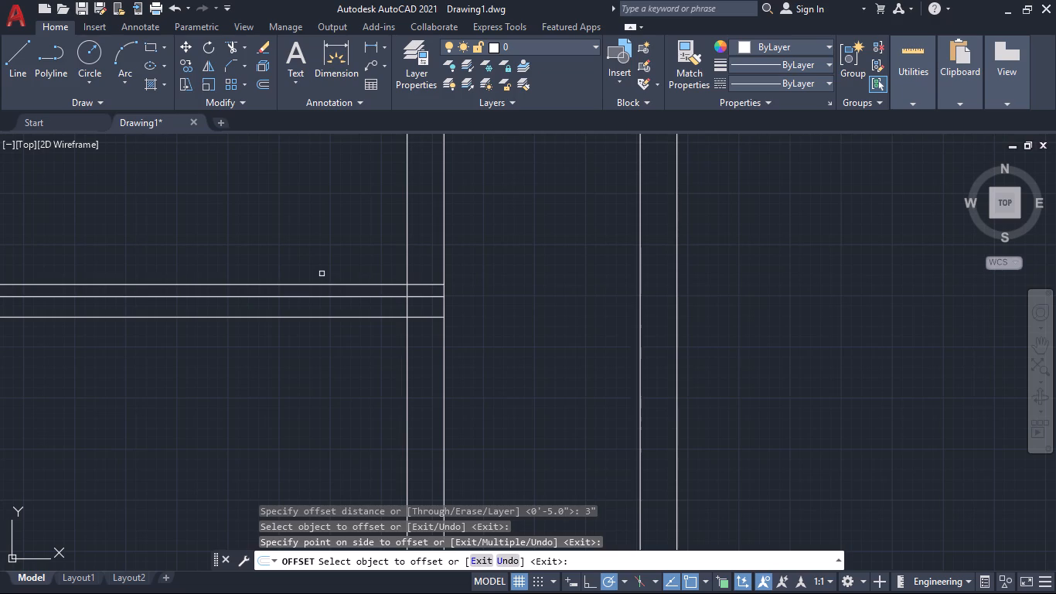
pyautogui.press('space')
# Offset the right wall's short inner-face segment between the lower-right room's lower partition lines 5' inward toward the vertical partition.
pyautogui.press('space')
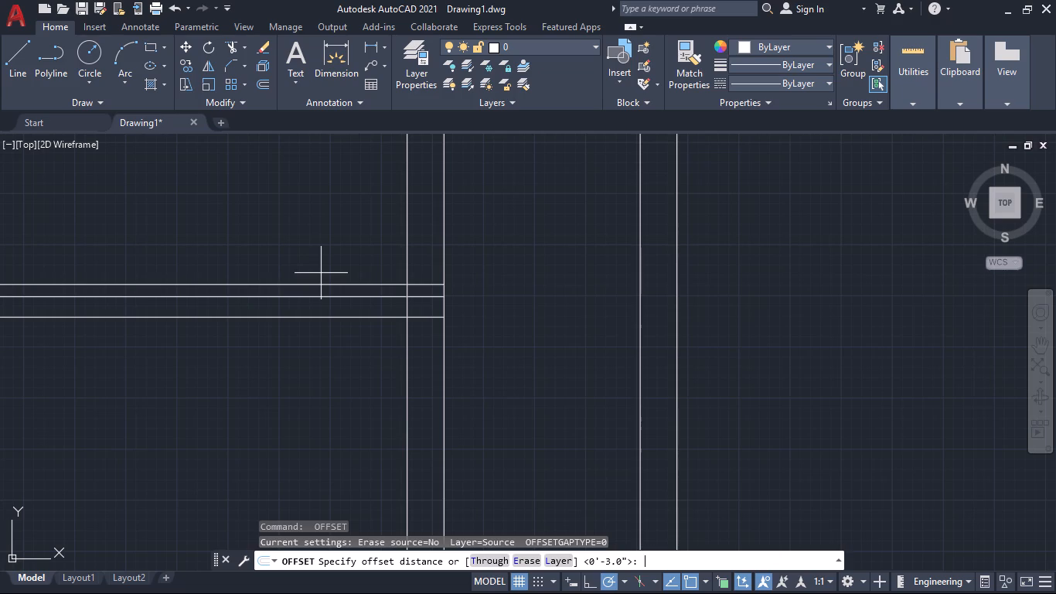
pyautogui.press('5')
pyautogui.press("'")
pyautogui.press('Return')
pyautogui.scroll(-2, 321, 273)
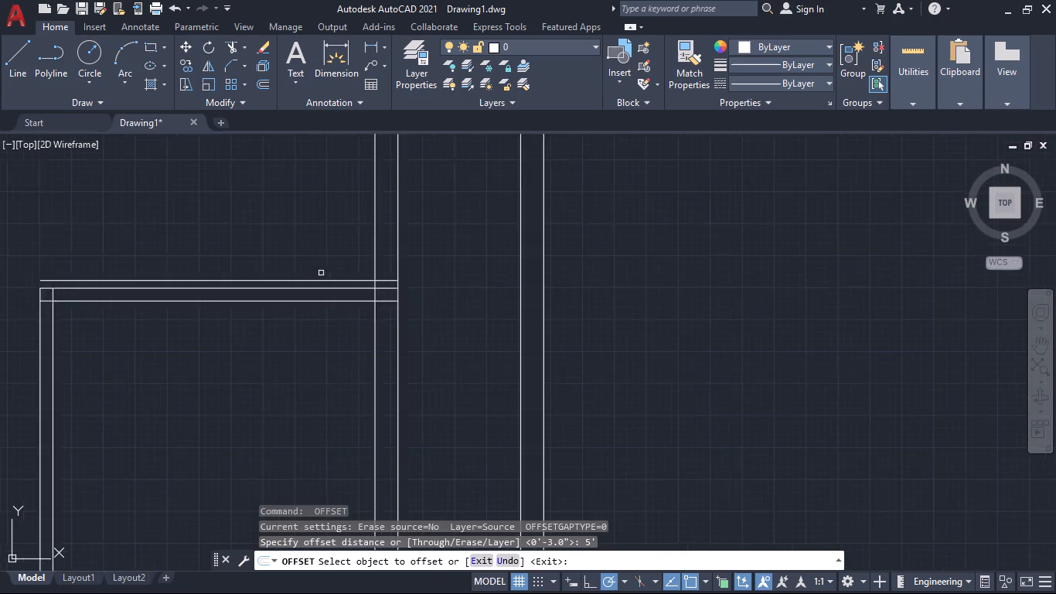
pyautogui.scroll(-1, 326, 273)
pyautogui.moveTo(322, 390); pyautogui.dragTo(298, 279, button='middle')
pyautogui.scroll(4, 315, 288)
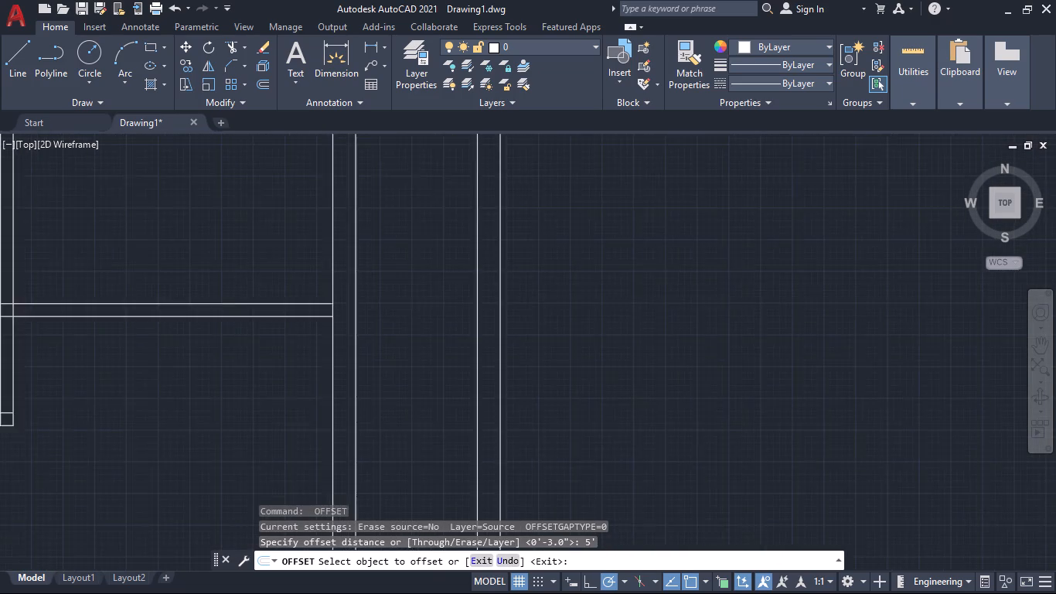
pyautogui.click(358, 350)
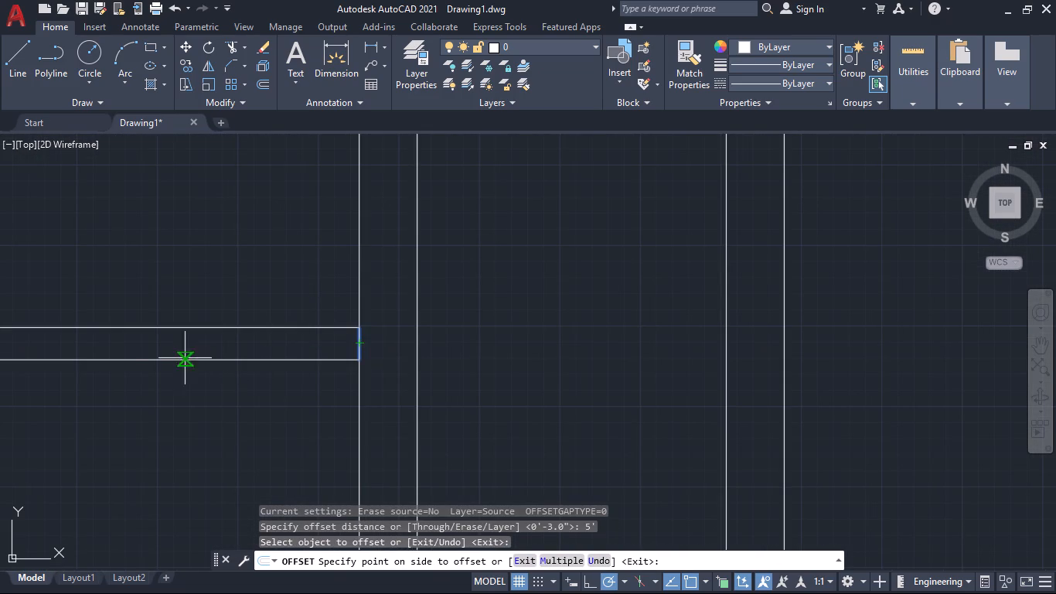
pyautogui.click(152, 358)
pyautogui.scroll(-2, 167, 372)
pyautogui.moveTo(158, 397); pyautogui.dragTo(291, 374, button='middle')
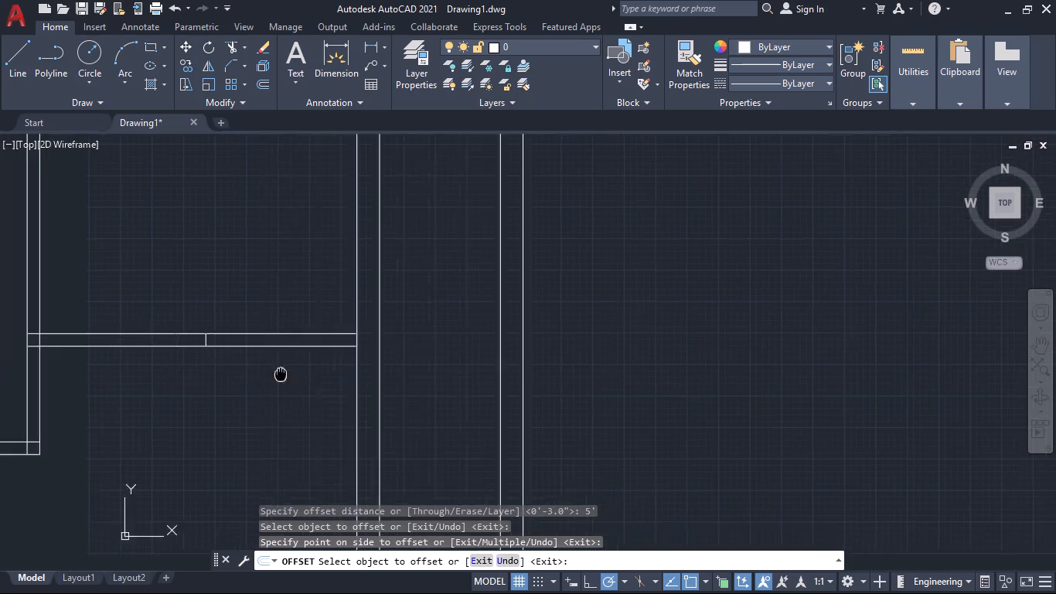
pyautogui.moveTo(291, 374); pyautogui.dragTo(410, 346, button='middle')
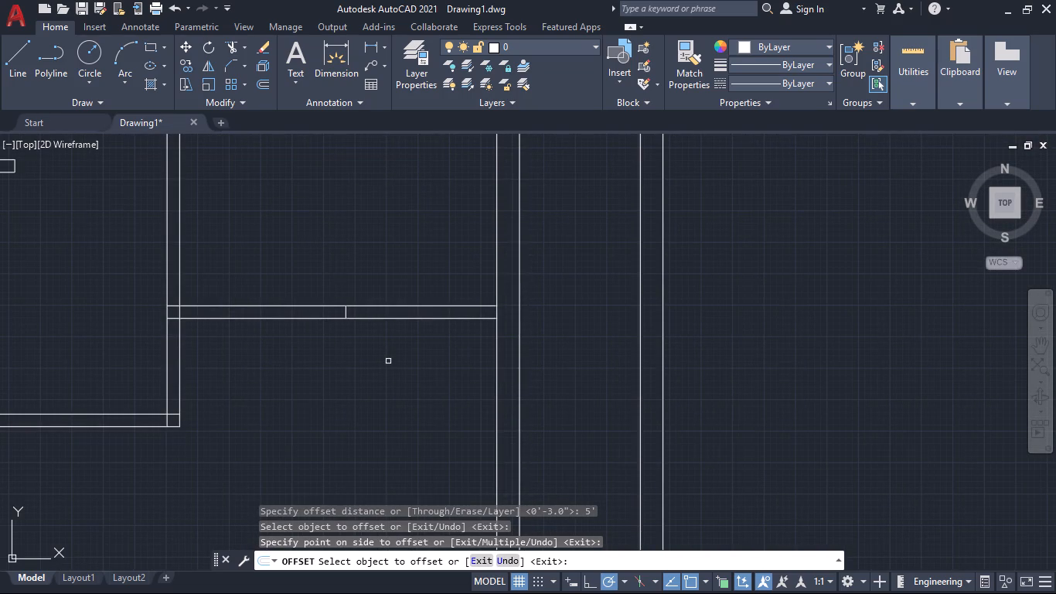
pyautogui.click(178, 317)
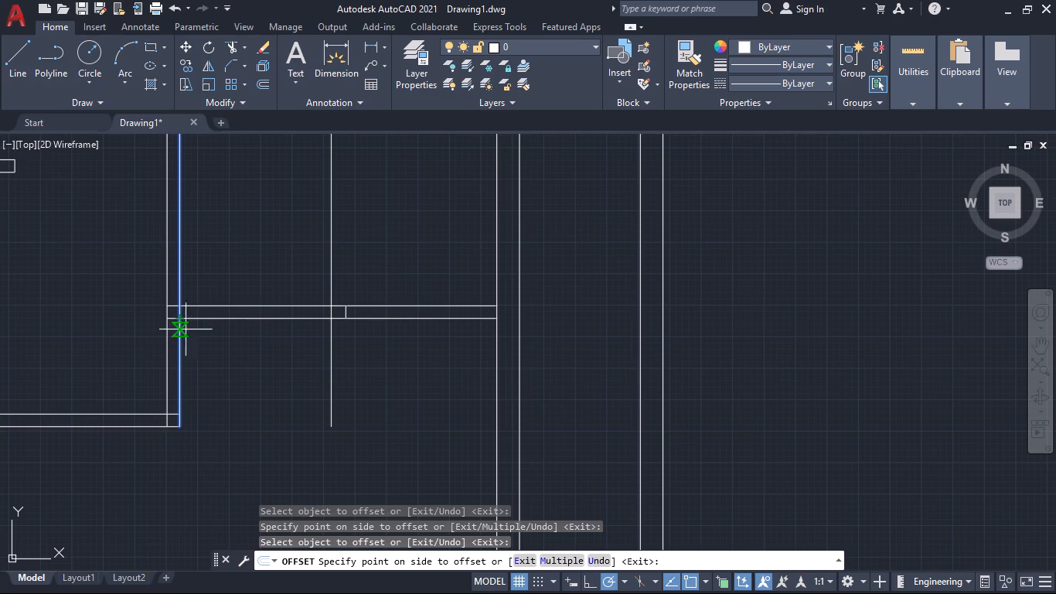
pyautogui.press('Escape')
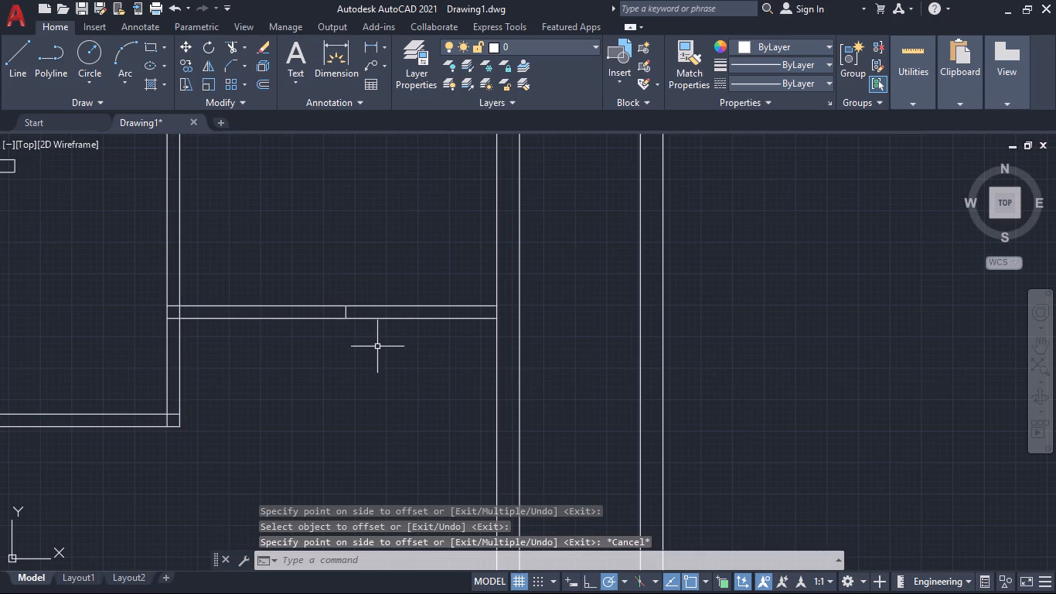
# Trim the 3" offset line to the right wall's thickness and clear the upper partition's top line and inner wall line from the junction.
pyautogui.scroll(-2, 377, 346)
pyautogui.moveTo(380, 359); pyautogui.dragTo(345, 370, button='middle')
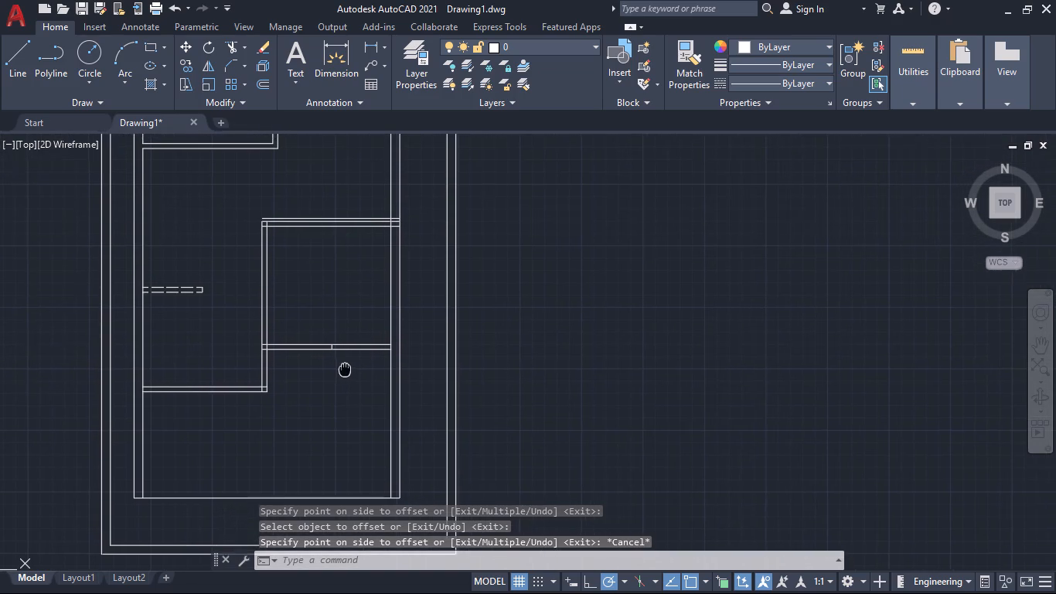
pyautogui.moveTo(345, 370); pyautogui.dragTo(343, 370, button='middle')
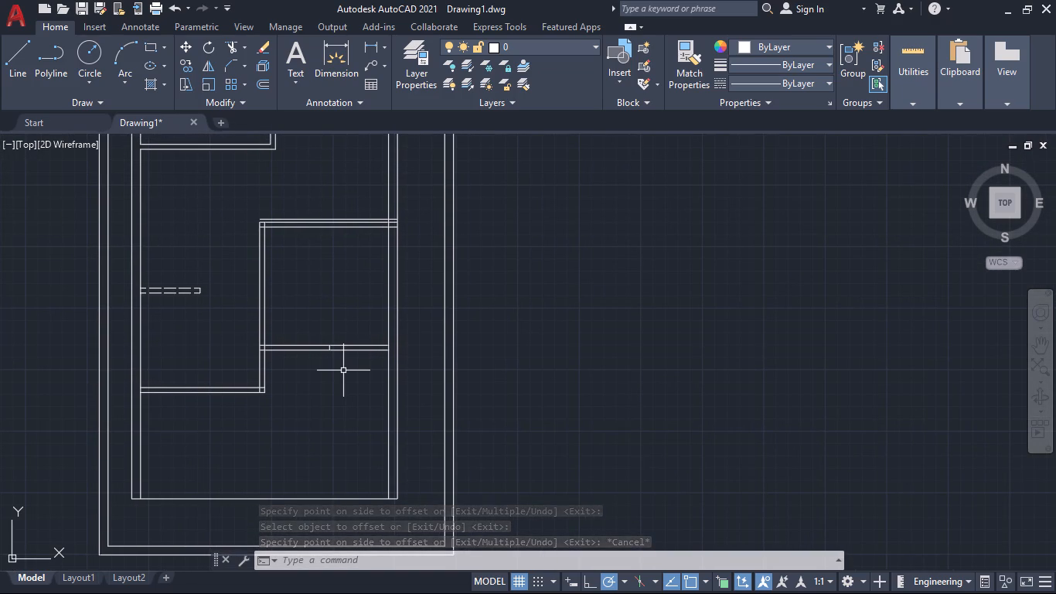
pyautogui.scroll(2, 339, 369)
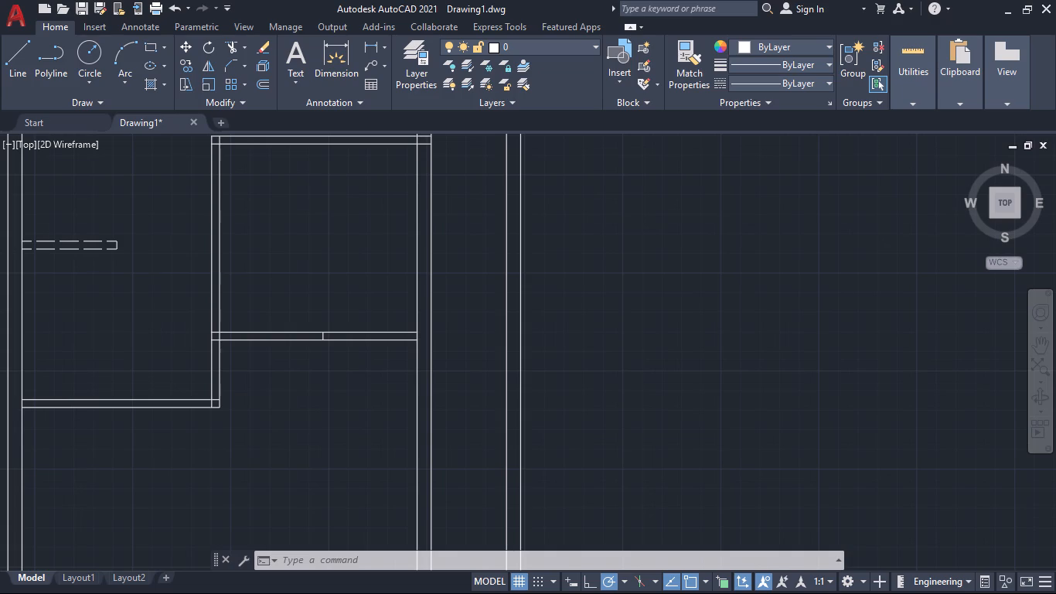
pyautogui.scroll(-2, 339, 369)
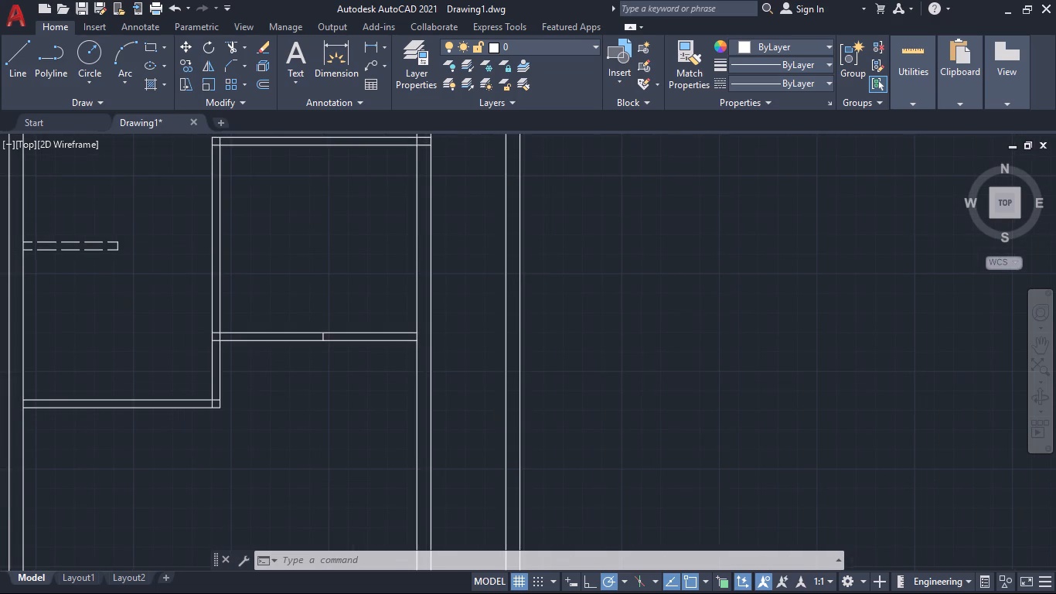
pyautogui.moveTo(339, 370); pyautogui.dragTo(349, 438, button='middle')
pyautogui.scroll(2, 378, 321)
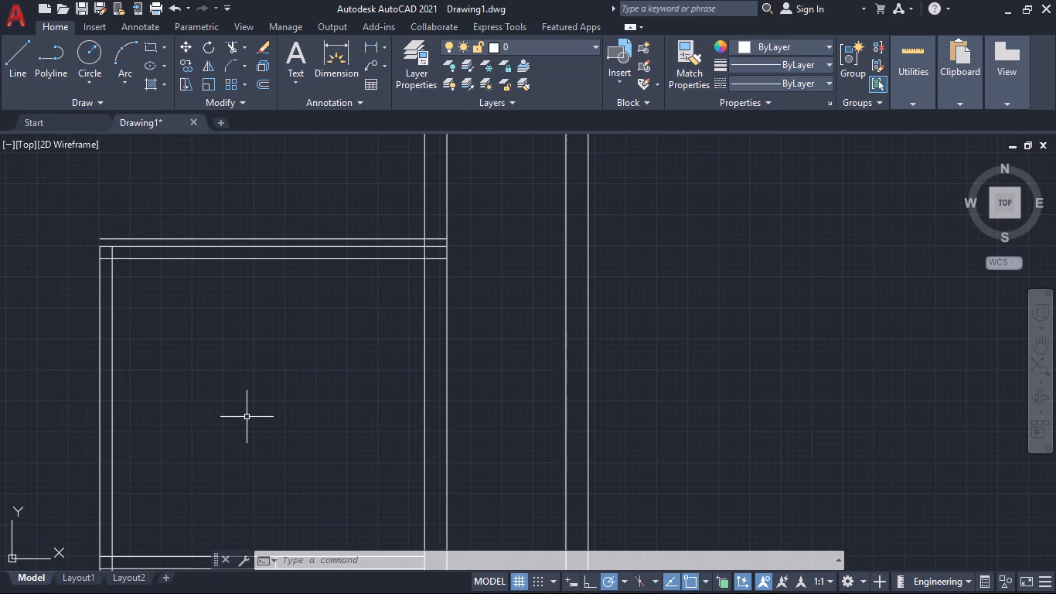
pyautogui.write('tr')
pyautogui.press('Return')
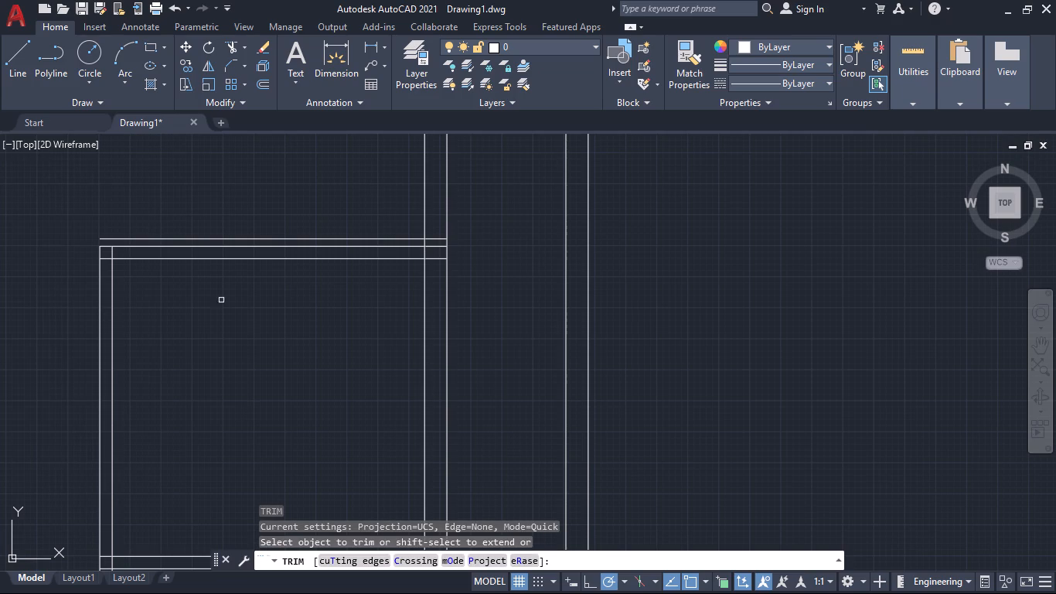
pyautogui.click(291, 237)
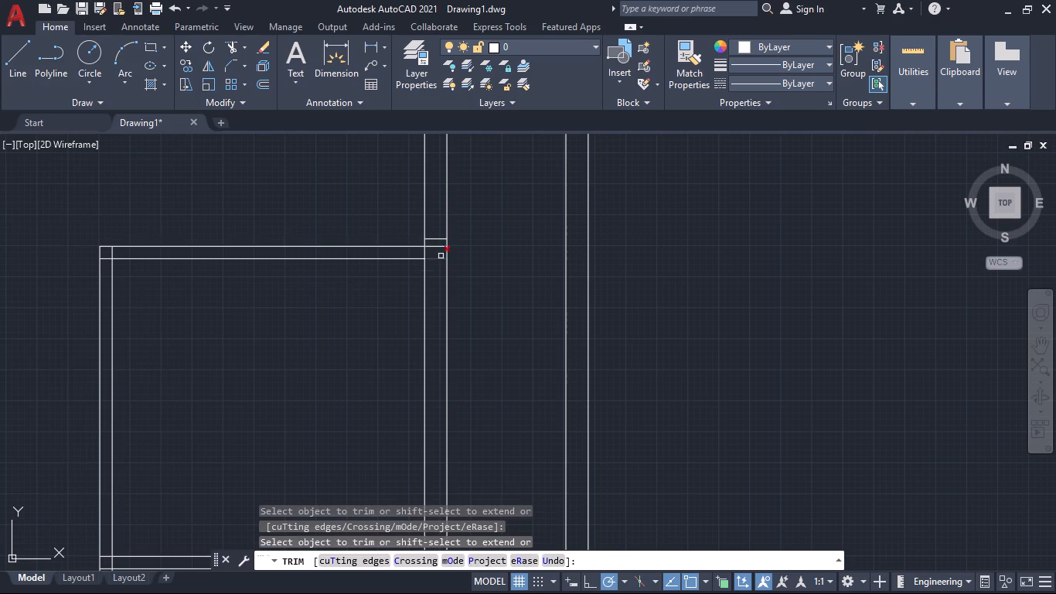
pyautogui.scroll(2, 441, 252)
pyautogui.click(421, 236)
pyautogui.scroll(-3, 357, 298)
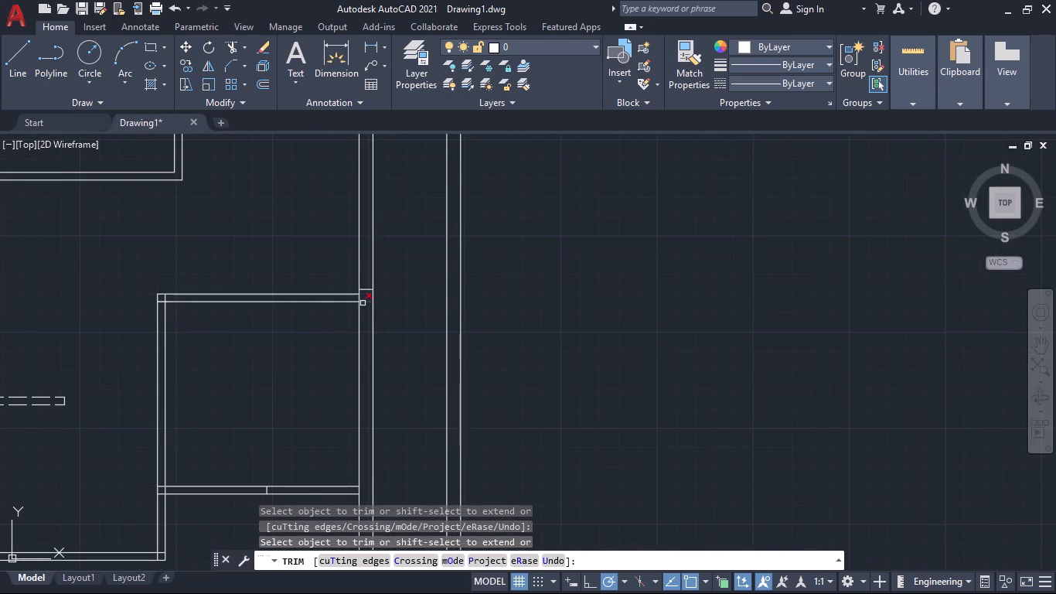
pyautogui.scroll(4, 362, 304)
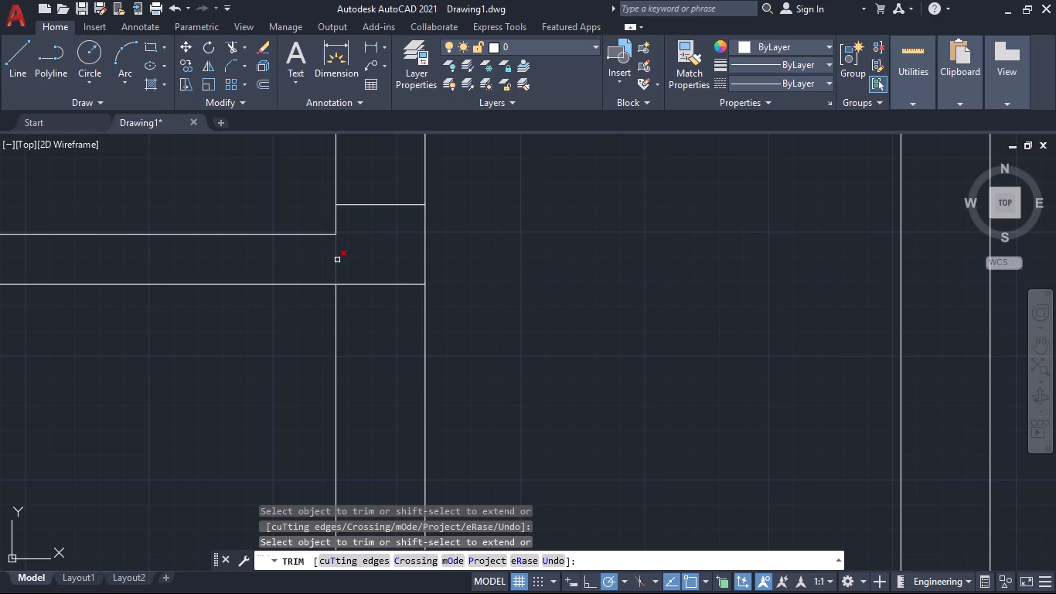
pyautogui.click(337, 259)
pyautogui.scroll(-2, 348, 265)
pyautogui.moveTo(410, 260); pyautogui.dragTo(431, 387, button='middle')
pyautogui.scroll(-2, 434, 362)
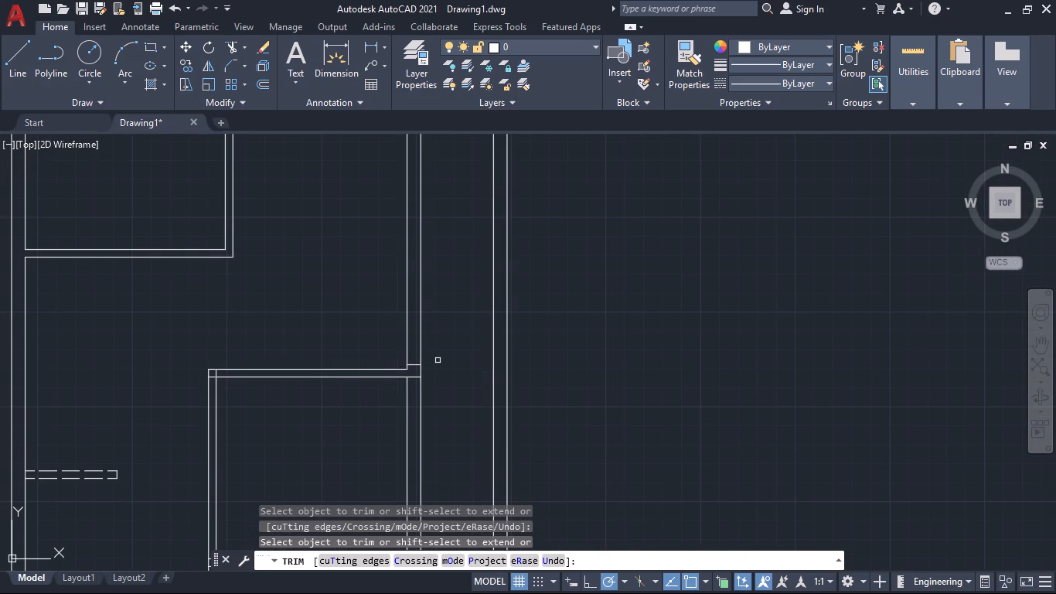
pyautogui.press('Escape')
# Offset the short jamb line in the right wall above the lower-right room's upper partition 3' upward.
pyautogui.write("o'3")
pyautogui.press('BackSpace')
pyautogui.press('BackSpace')
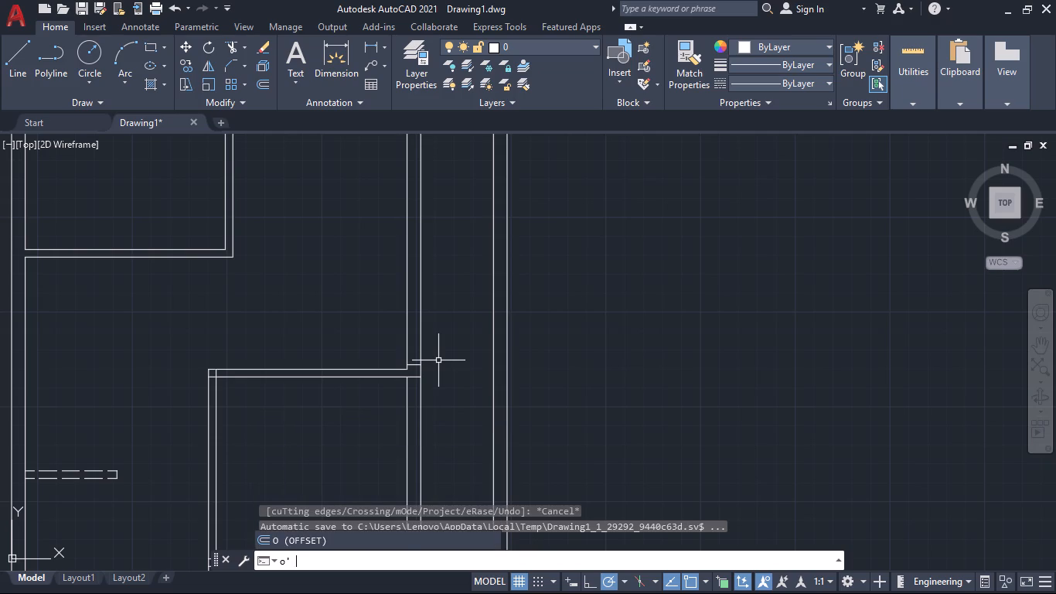
pyautogui.press('BackSpace')
pyautogui.press('BackSpace')
pyautogui.press('o')
pyautogui.press('Return')
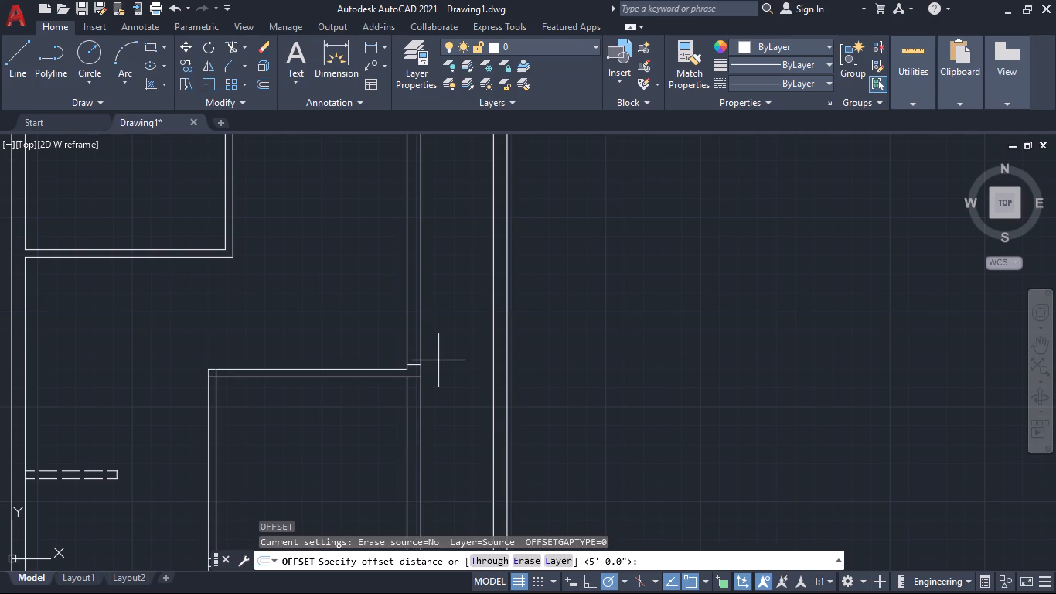
pyautogui.write("3'")
pyautogui.press('Return')
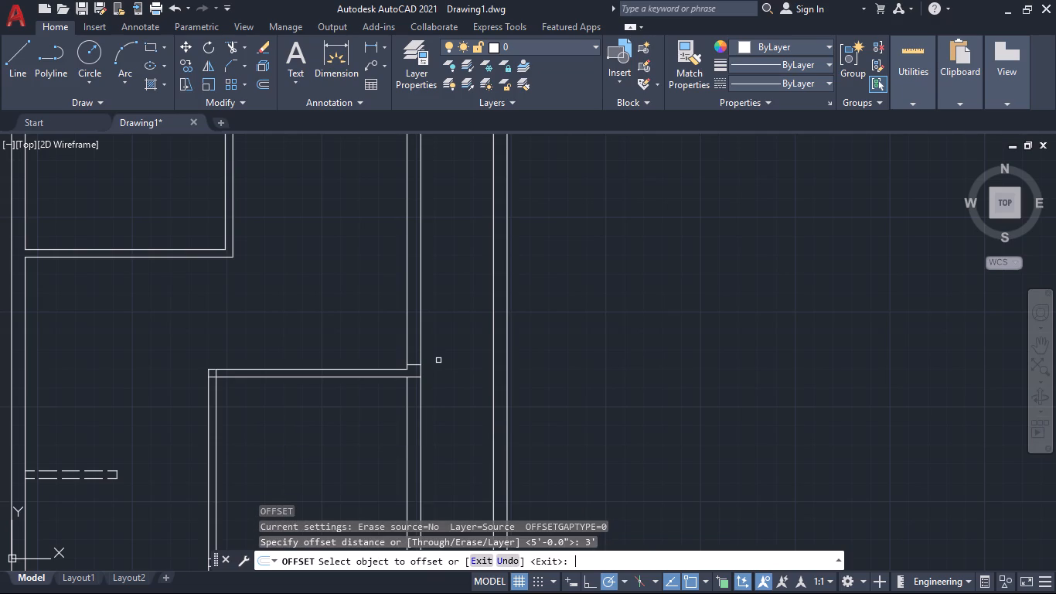
pyautogui.scroll(1, 411, 359)
pyautogui.click(417, 369)
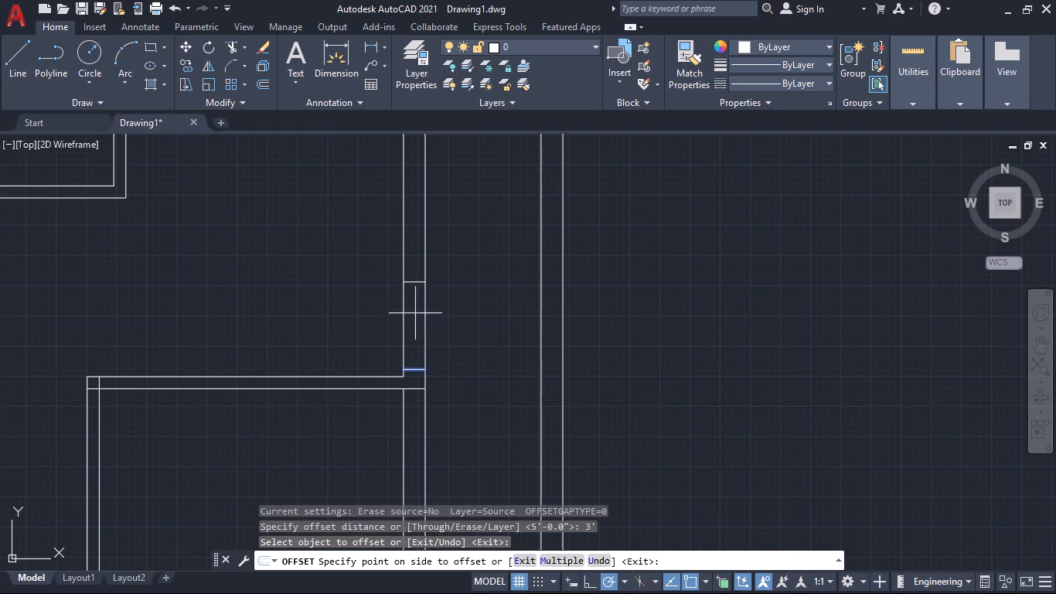
pyautogui.click(415, 292)
pyautogui.scroll(-3, 431, 344)
pyautogui.moveTo(393, 401); pyautogui.dragTo(388, 376, button='middle')
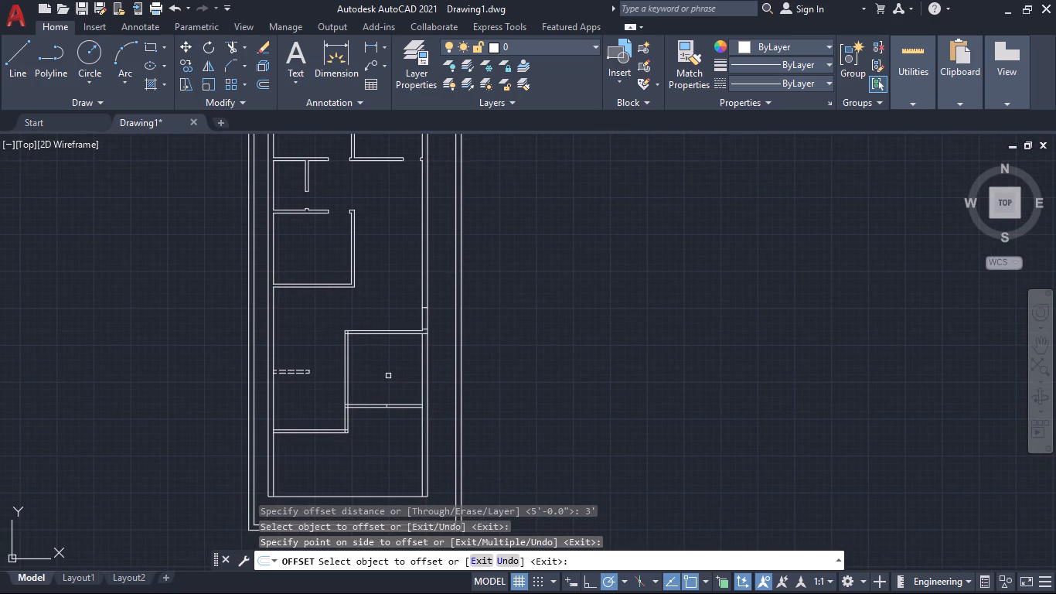
pyautogui.moveTo(388, 376); pyautogui.dragTo(362, 373, button='middle')
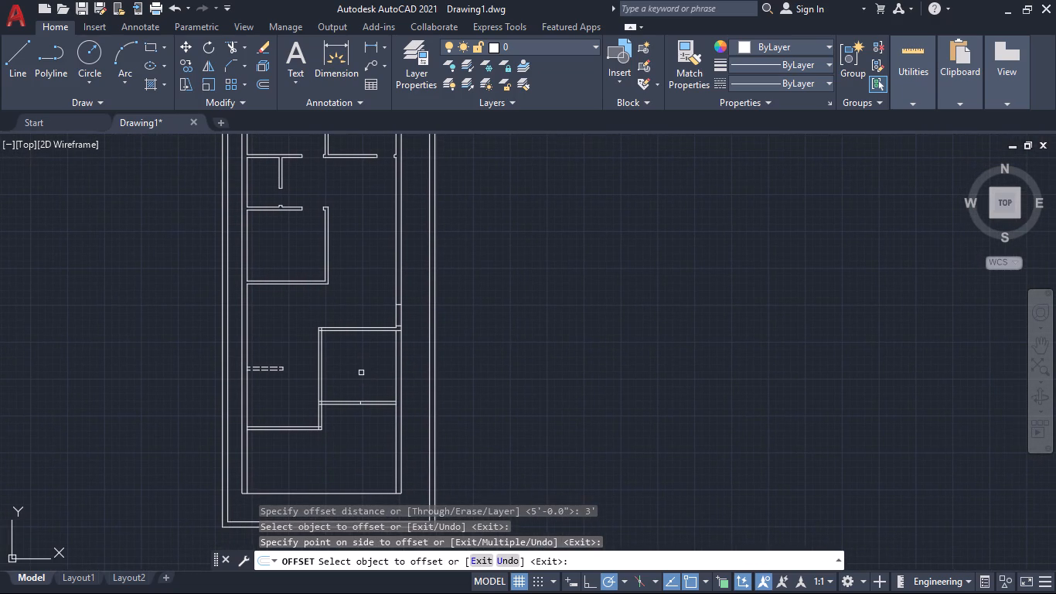
pyautogui.press('Escape')
# Trim both right wall lines between the two jamb lines to cut the 3' opening above the lower-right room.
pyautogui.write('tr')
pyautogui.press('Return')
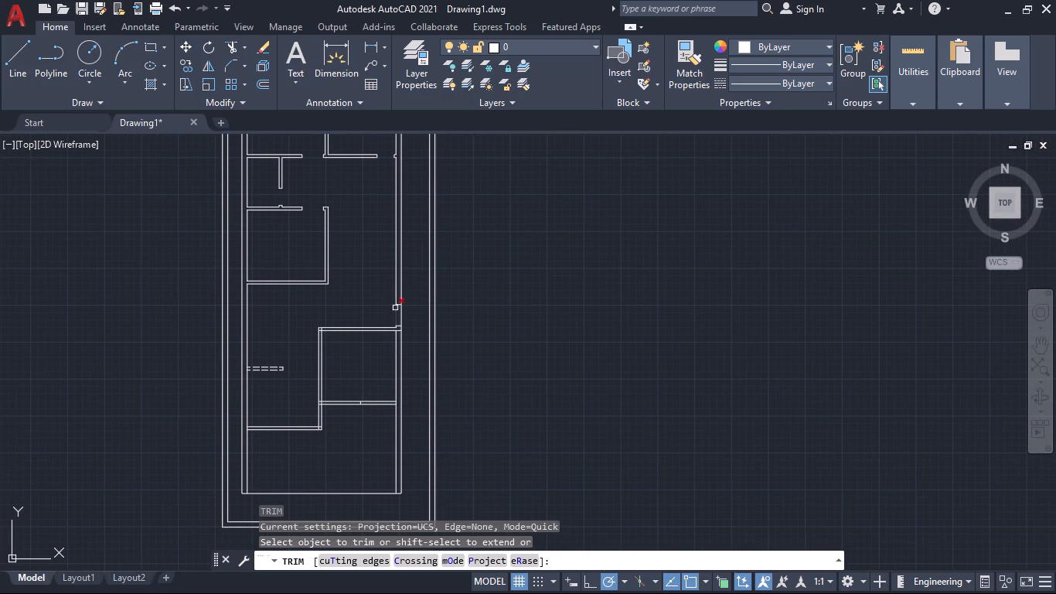
pyautogui.scroll(2, 397, 305)
pyautogui.click(438, 331)
pyautogui.click(359, 332)
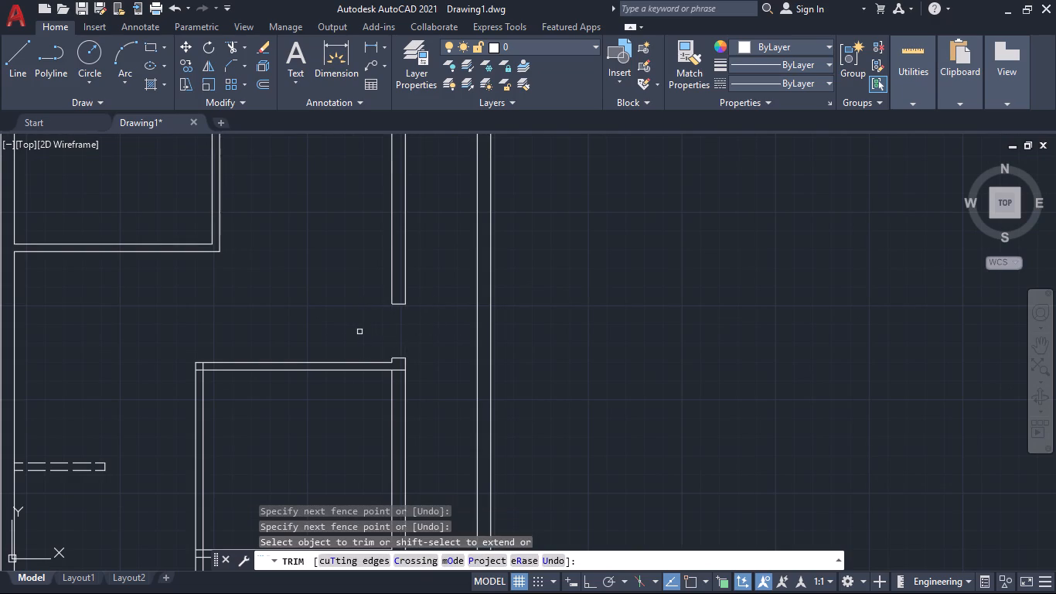
# Trim the upper partition's lower line where it crosses the thickness of the right wall.
pyautogui.scroll(-2, 359, 332)
pyautogui.scroll(3, 376, 360)
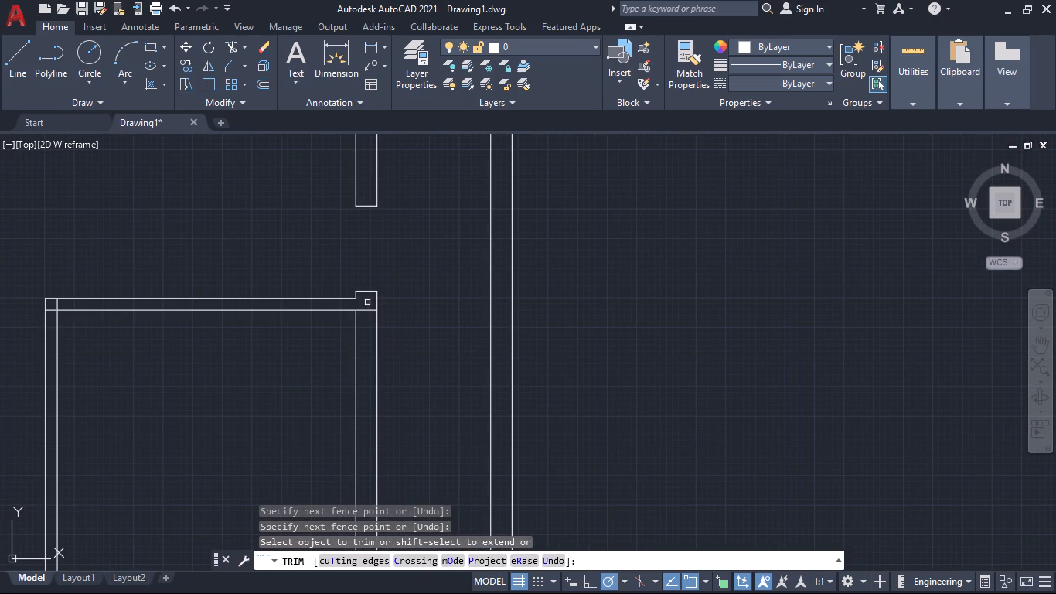
pyautogui.click(366, 309)
pyautogui.scroll(-3, 366, 327)
pyautogui.scroll(1, 335, 346)
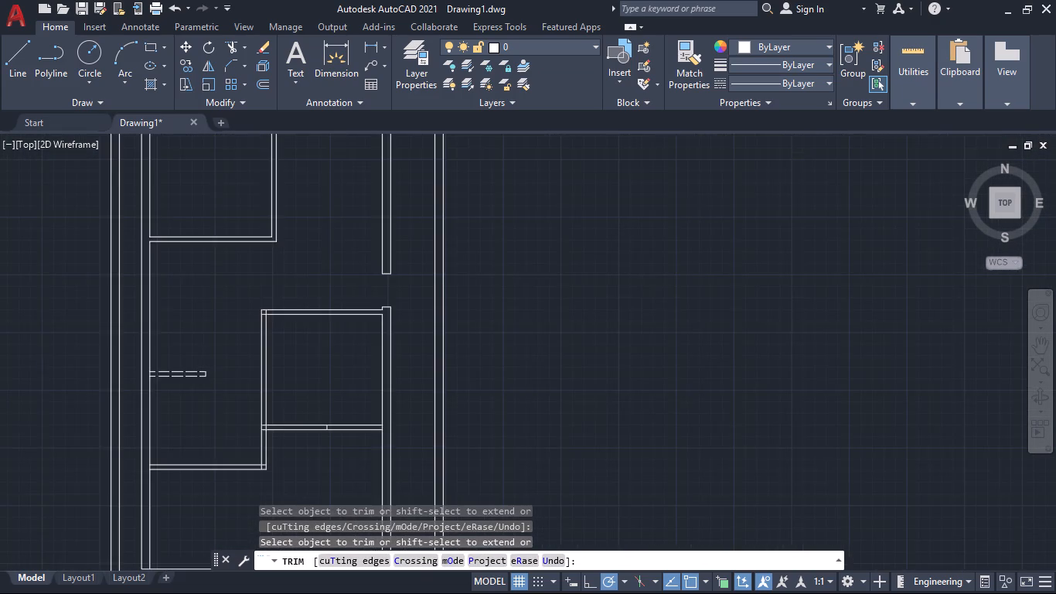
pyautogui.scroll(1, 335, 346)
pyautogui.moveTo(256, 340); pyautogui.dragTo(336, 359, button='middle')
pyautogui.press('Escape')
# Start another offset for the lower-right room.
pyautogui.press('o')
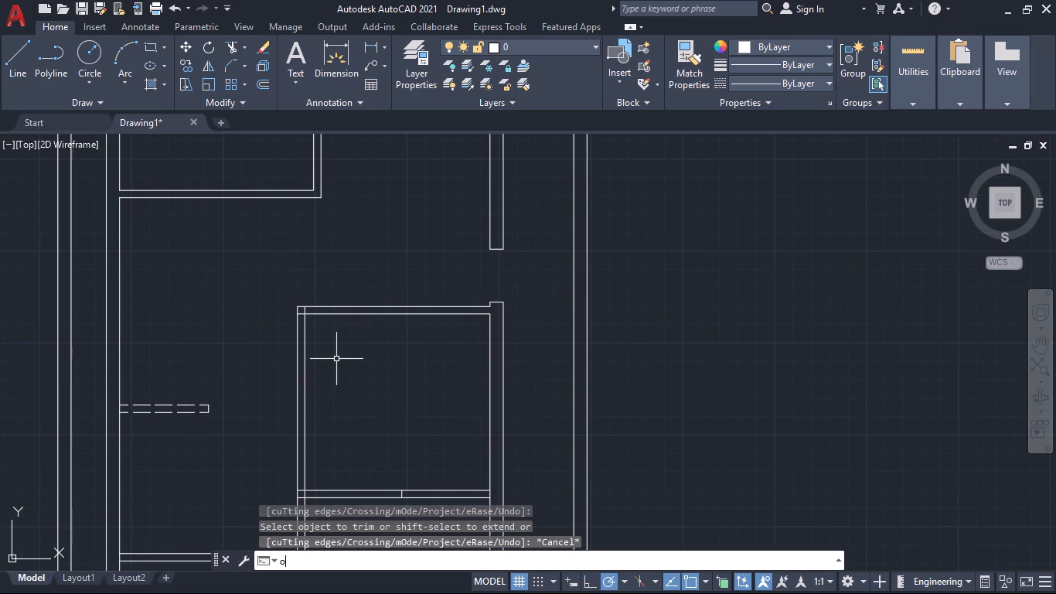
pyautogui.press('Return')
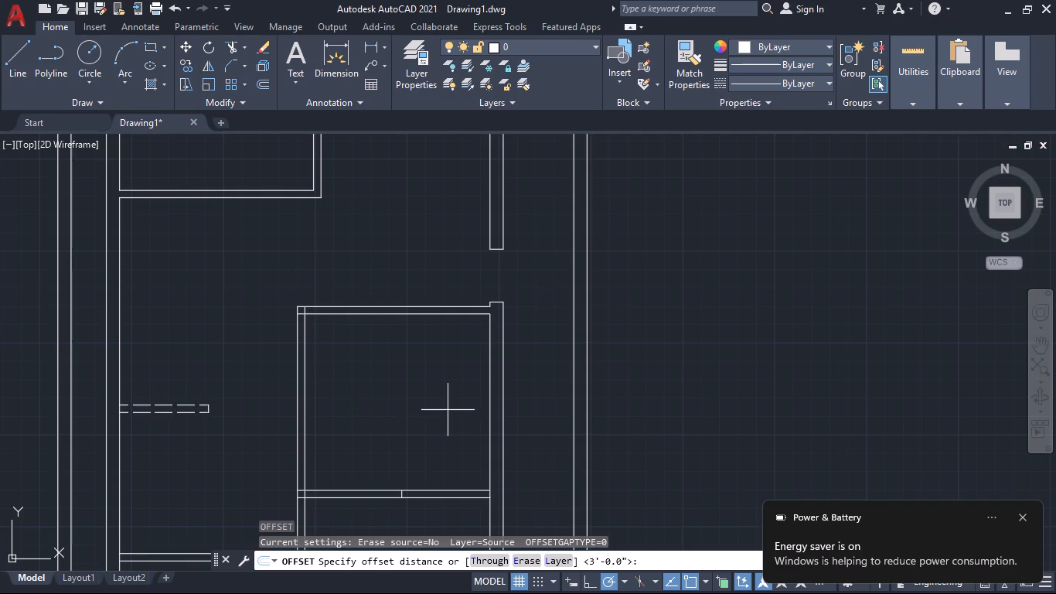
pyautogui.moveTo(451, 412); pyautogui.dragTo(422, 367, button='middle')
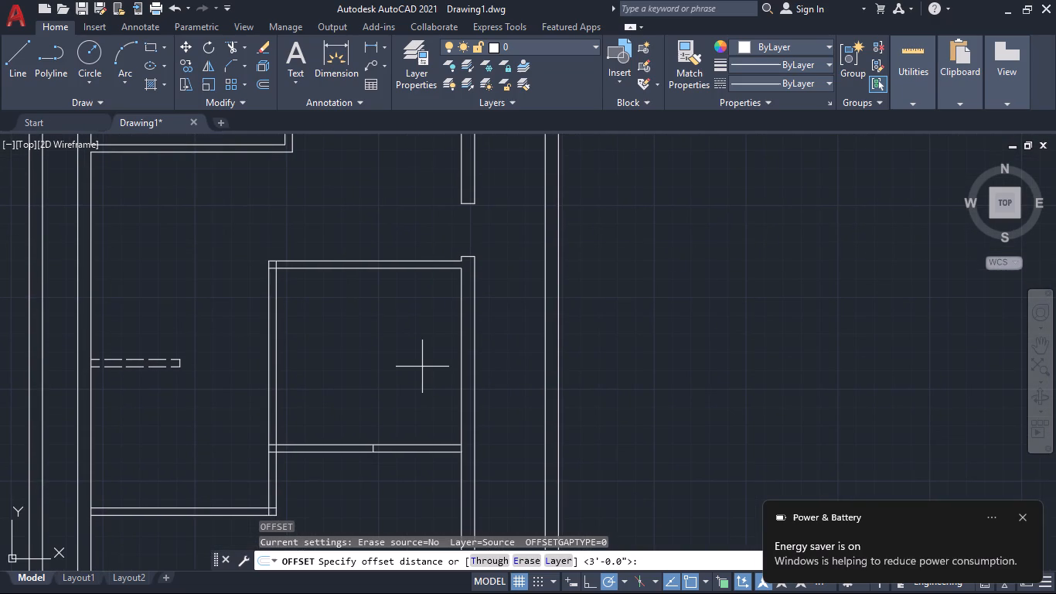
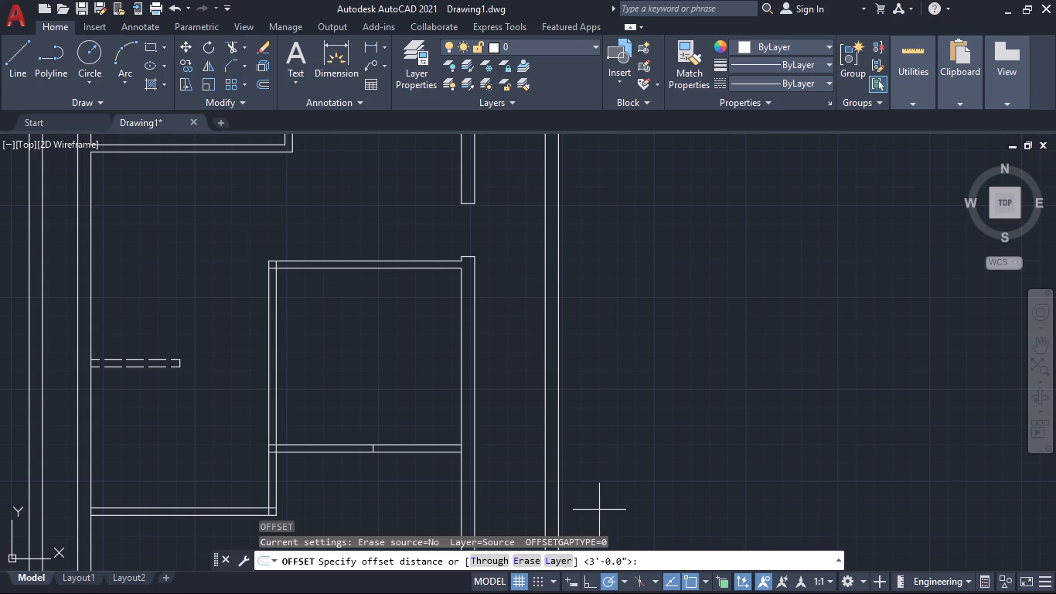
# Offset the short jamb line at the right end of the lower-right room's lower partition 2' to the left.
pyautogui.moveTo(359, 477); pyautogui.dragTo(369, 452, button='middle')
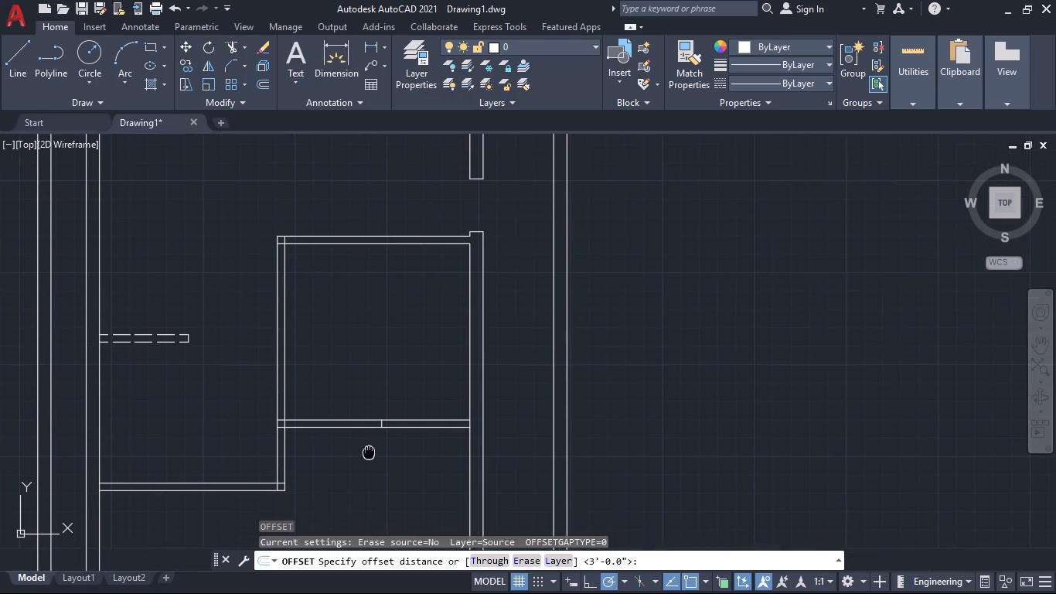
pyautogui.moveTo(369, 452); pyautogui.dragTo(381, 428, button='middle')
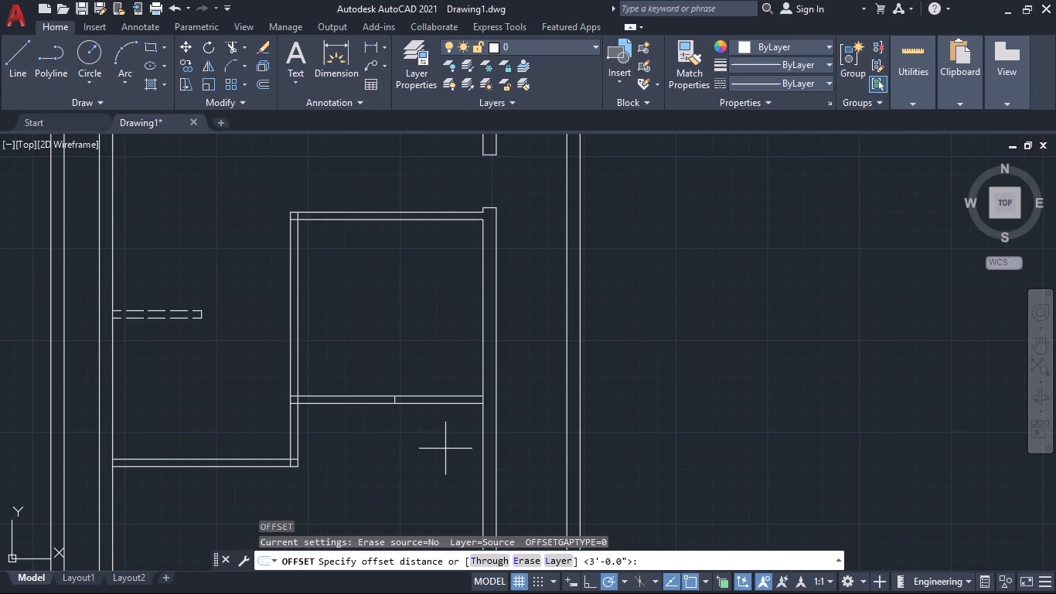
pyautogui.scroll(-1, 399, 463)
pyautogui.moveTo(399, 463); pyautogui.dragTo(415, 488, button='middle')
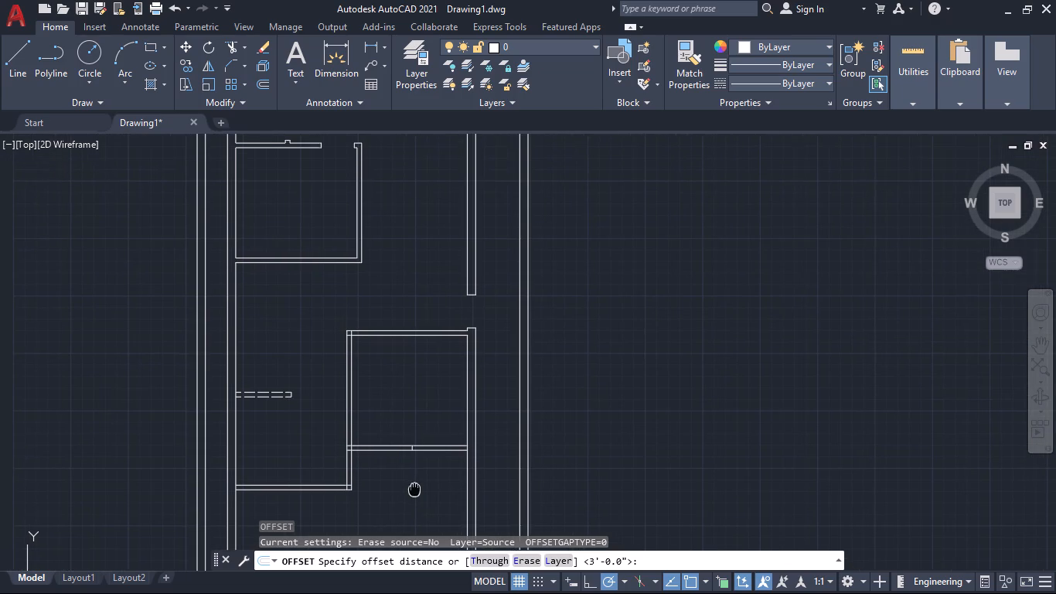
pyautogui.moveTo(415, 488); pyautogui.dragTo(416, 490, button='middle')
pyautogui.scroll(3, 416, 490)
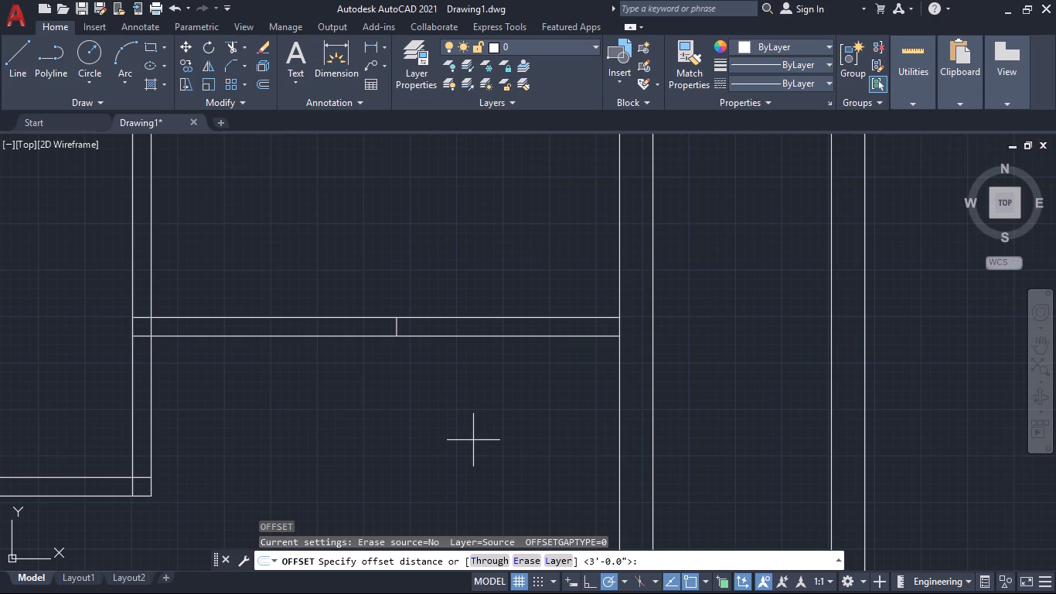
pyautogui.write("2'")
pyautogui.press('Return')
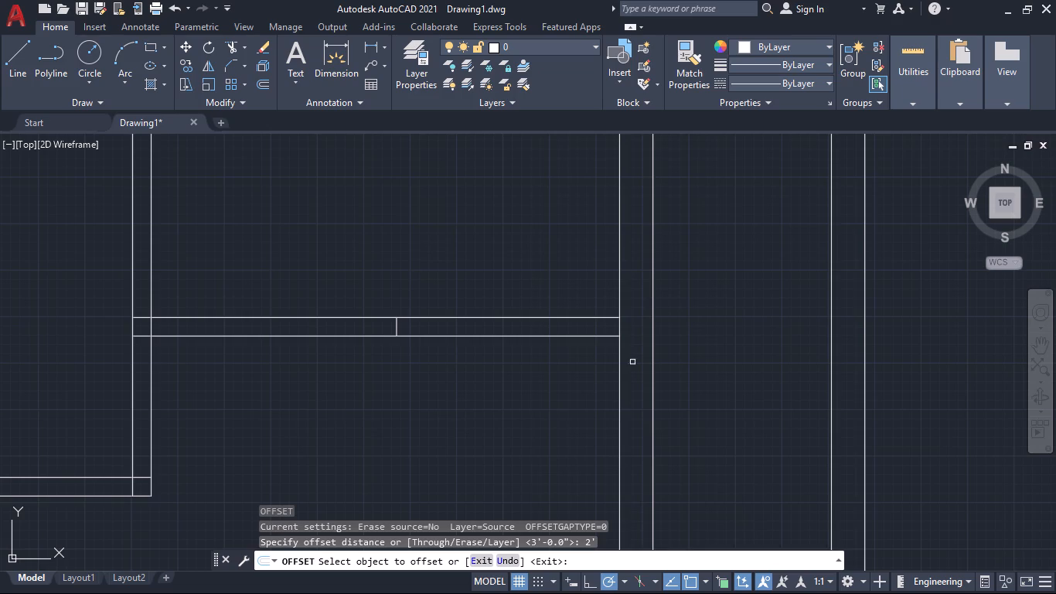
pyautogui.click(620, 329)
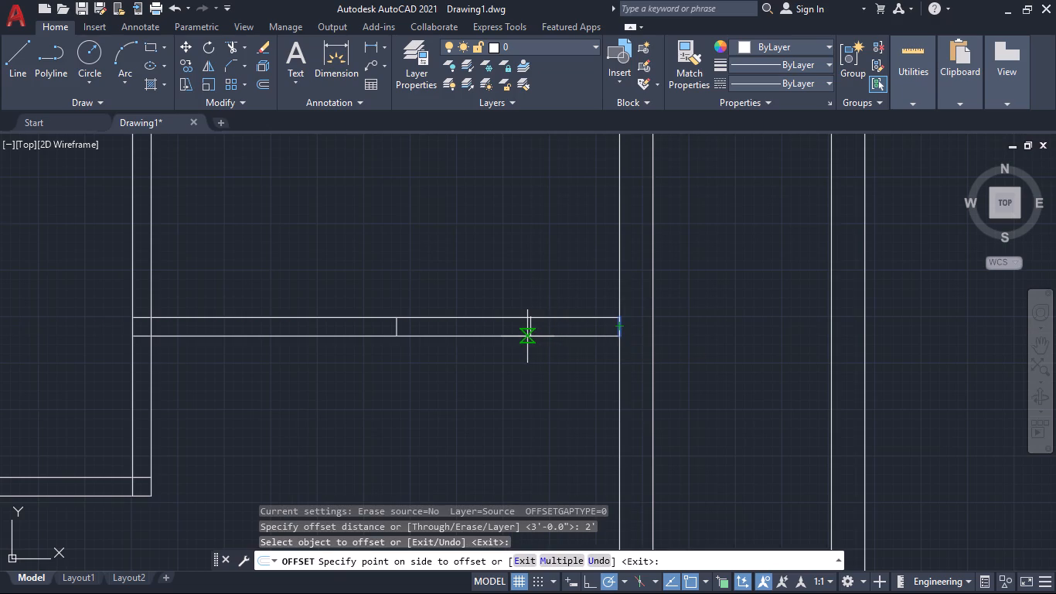
pyautogui.click(527, 336)
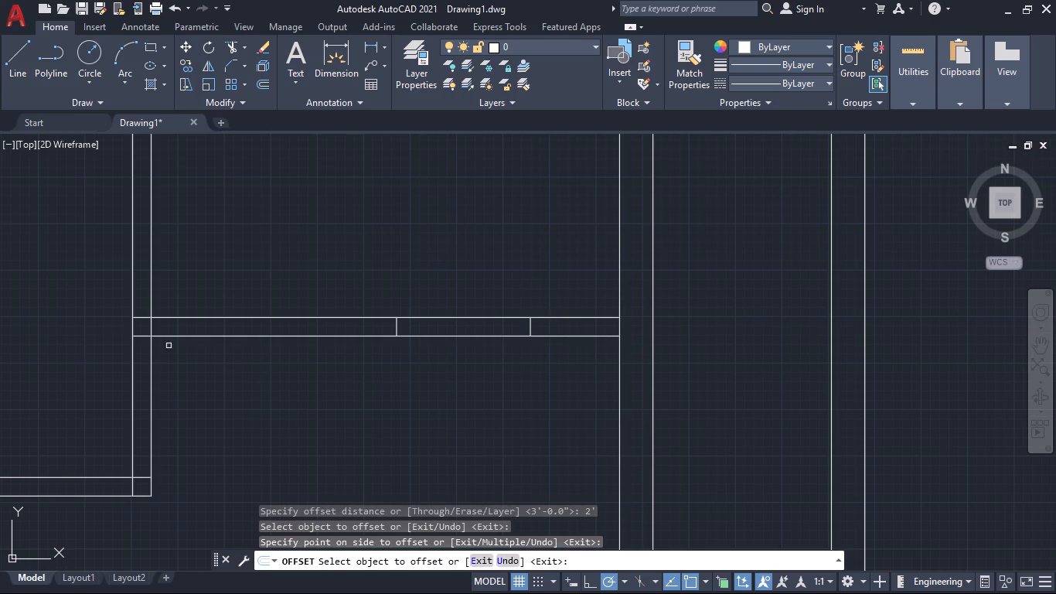
pyautogui.press('space')
# Offset the inner line of the lower-right room's left partition 3' to the right, across the lower partition.
pyautogui.press('space')
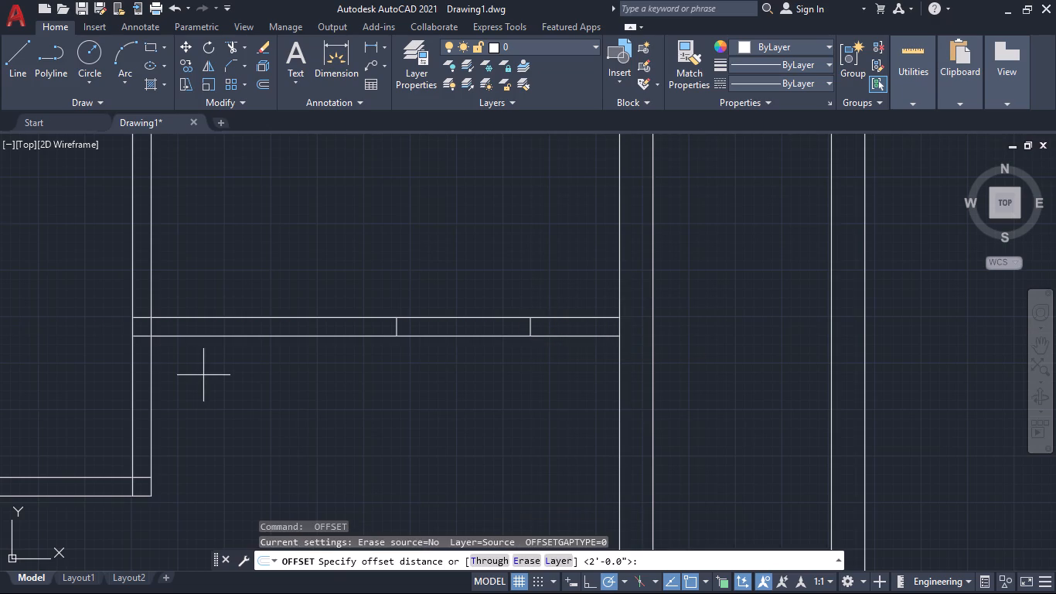
pyautogui.press('3')
pyautogui.press("'")
pyautogui.press('Return')
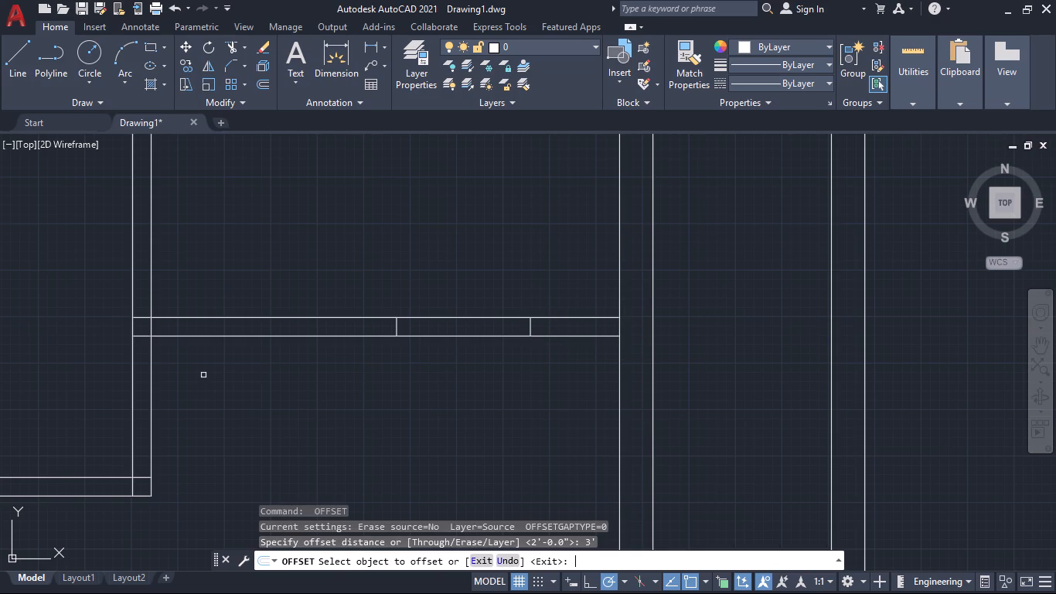
pyautogui.click(150, 329)
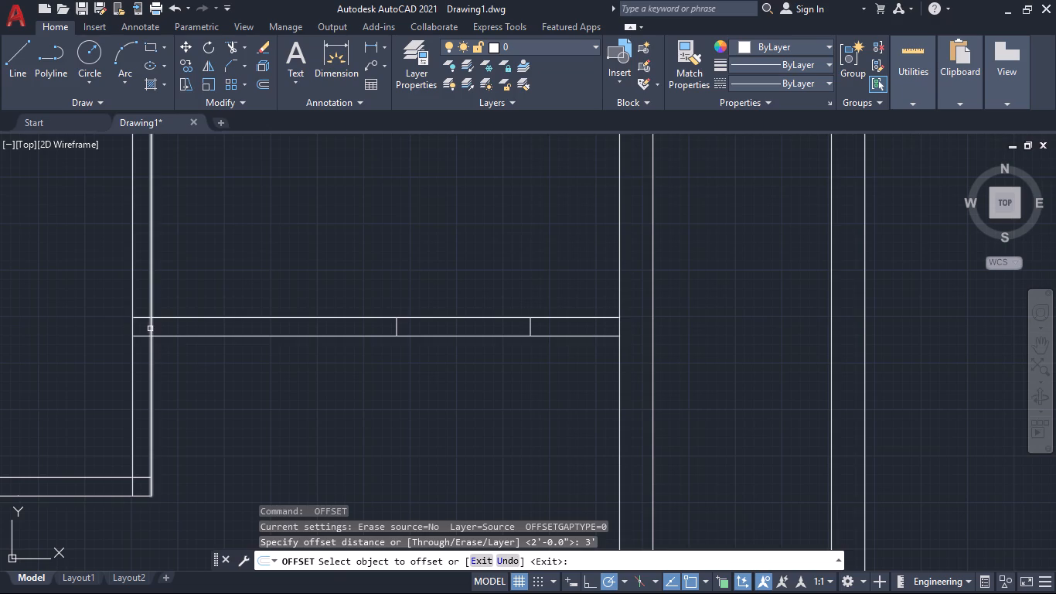
pyautogui.click(278, 334)
pyautogui.scroll(-1, 300, 384)
pyautogui.moveTo(312, 394); pyautogui.dragTo(312, 421, button='middle')
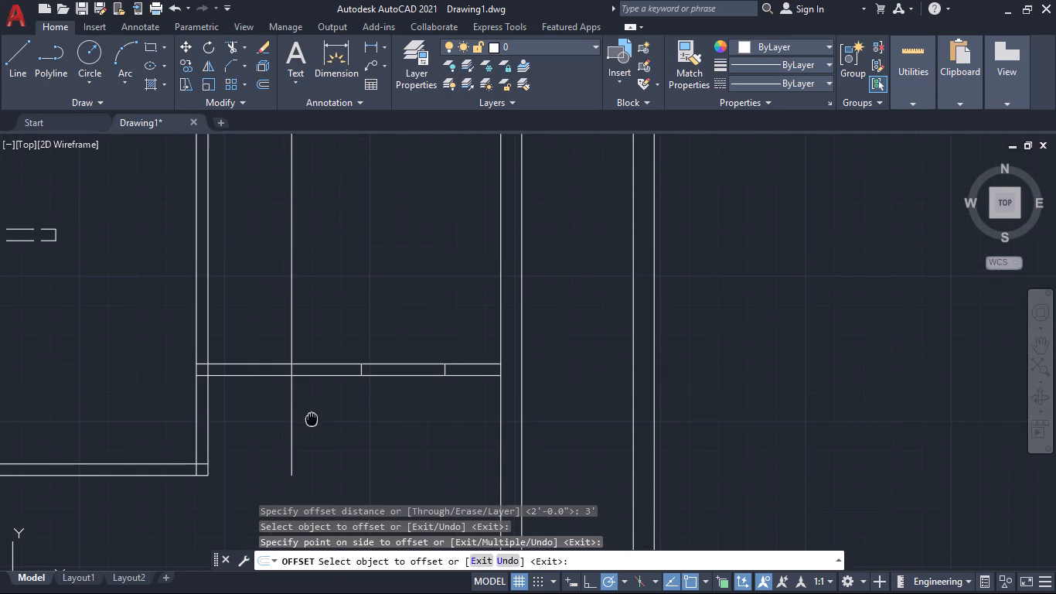
pyautogui.moveTo(312, 421); pyautogui.dragTo(298, 493, button='middle')
pyautogui.scroll(-1, 324, 371)
pyautogui.scroll(1, 326, 370)
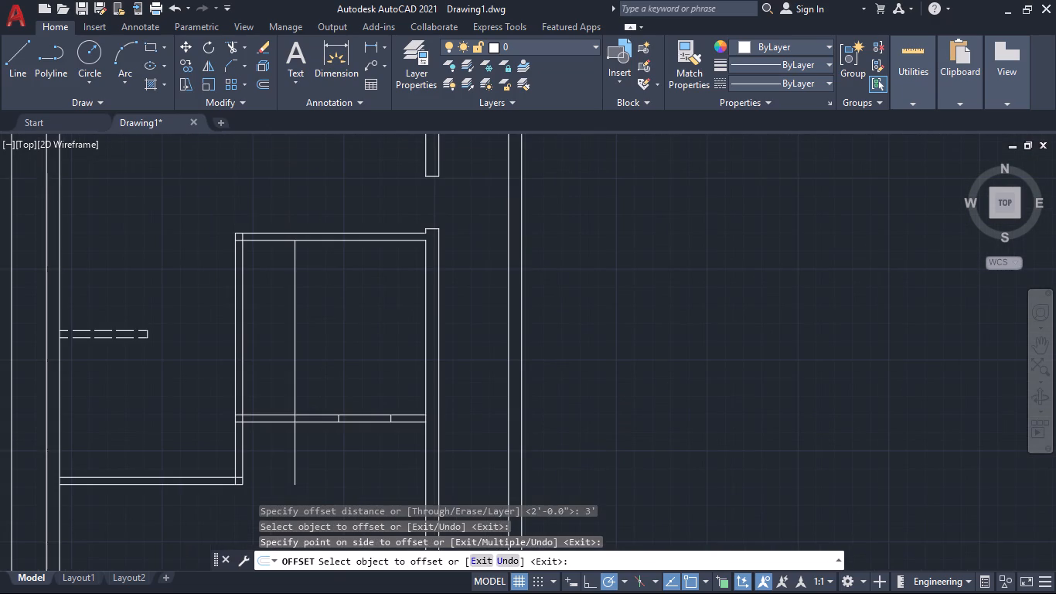
pyautogui.press('Escape')
# Trim the new offset line above and below the lower partition, leaving only a short jamb line within its thickness.
pyautogui.write('tr')
pyautogui.press('Return')
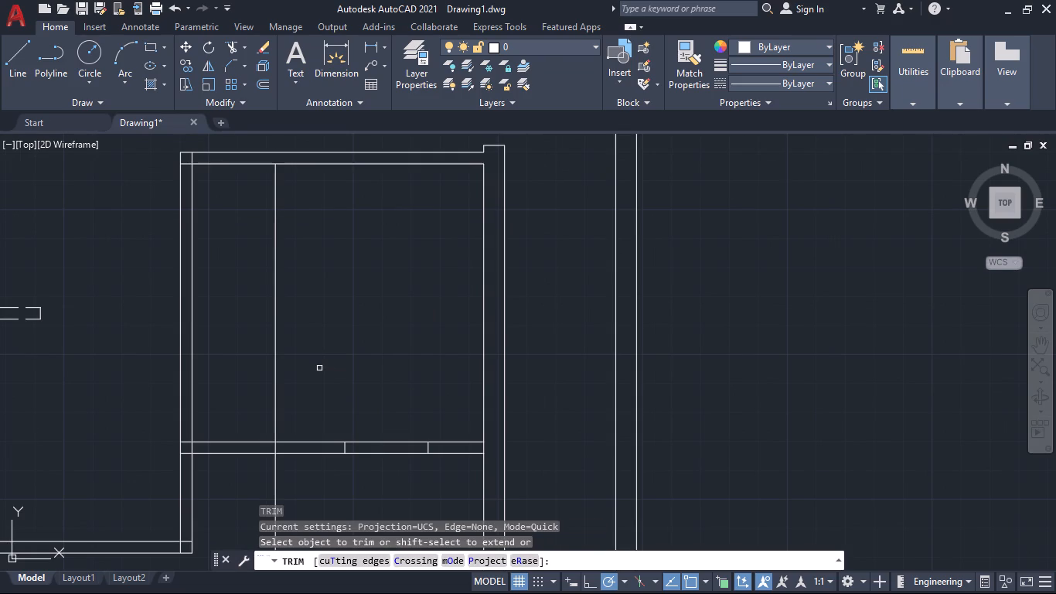
pyautogui.click(241, 328)
pyautogui.click(291, 342)
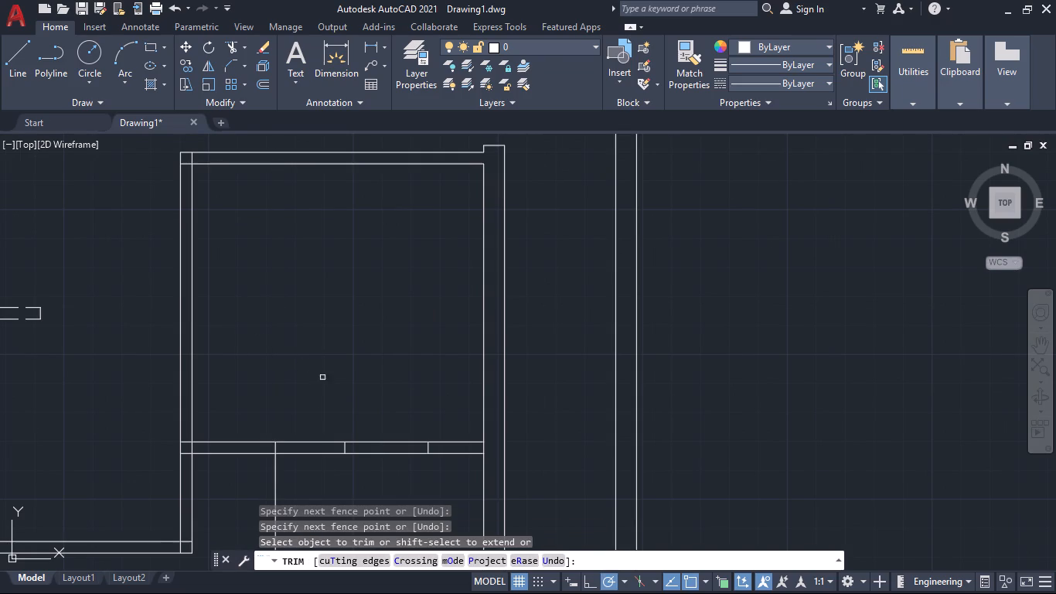
pyautogui.click(257, 490)
pyautogui.click(305, 480)
pyautogui.press('Escape')
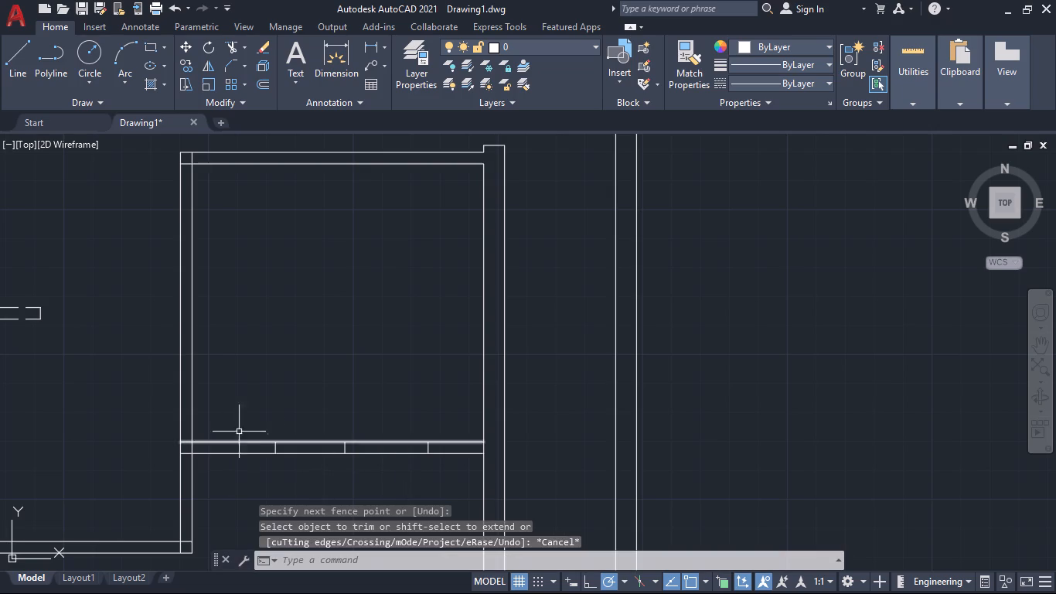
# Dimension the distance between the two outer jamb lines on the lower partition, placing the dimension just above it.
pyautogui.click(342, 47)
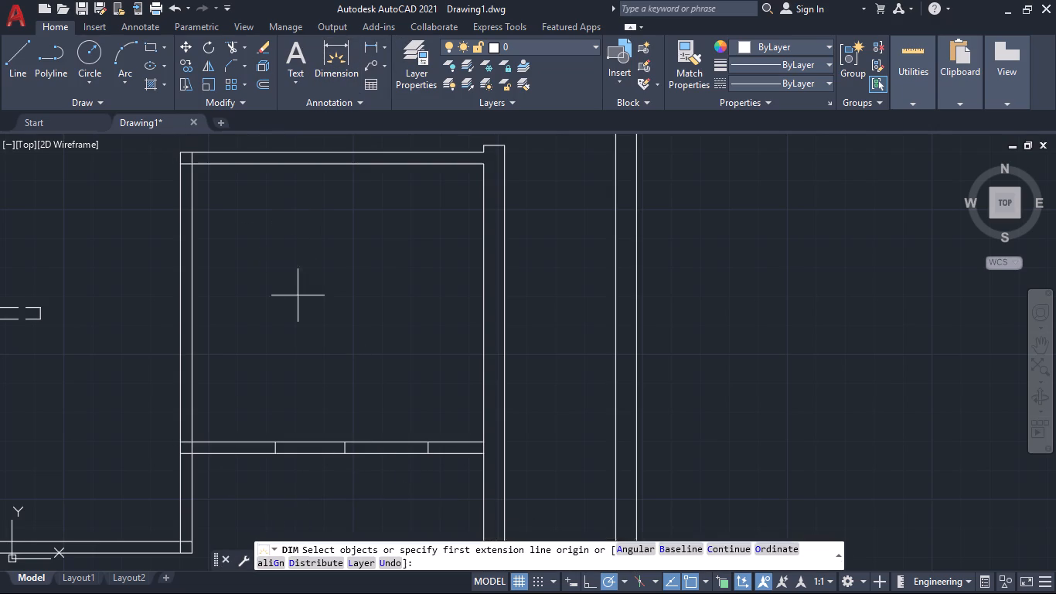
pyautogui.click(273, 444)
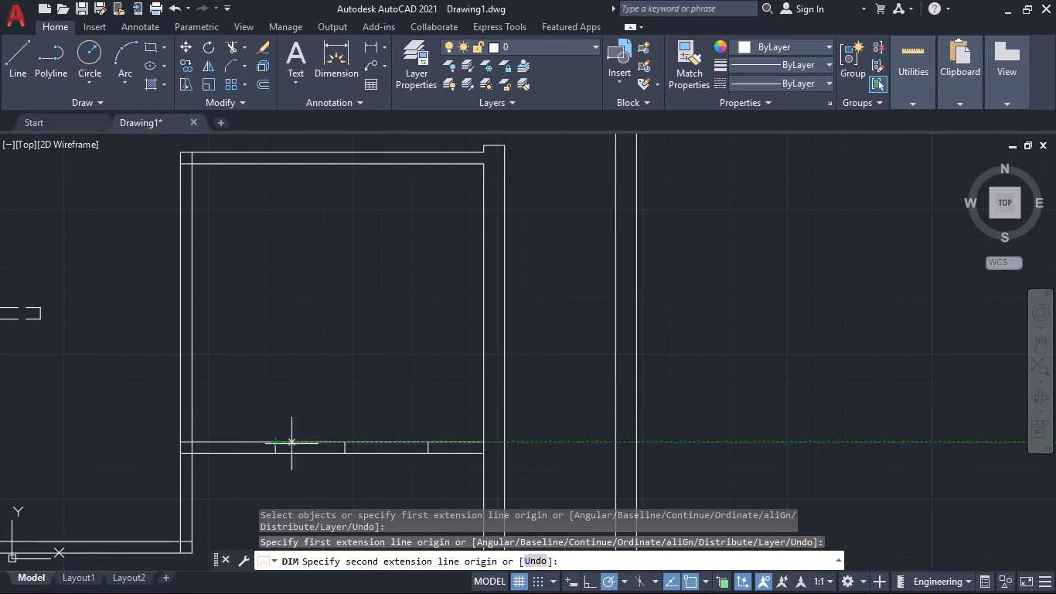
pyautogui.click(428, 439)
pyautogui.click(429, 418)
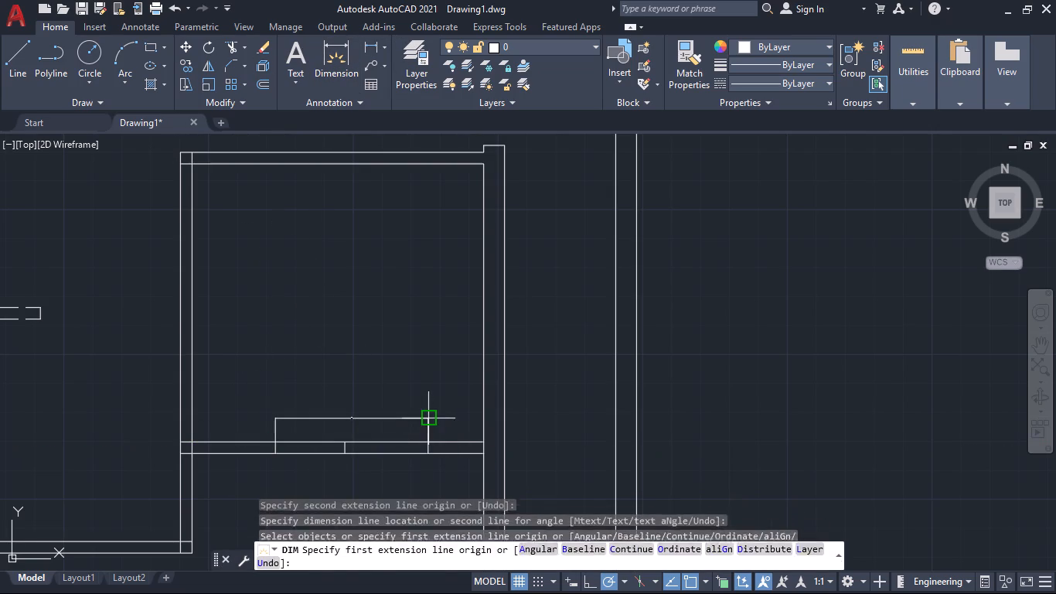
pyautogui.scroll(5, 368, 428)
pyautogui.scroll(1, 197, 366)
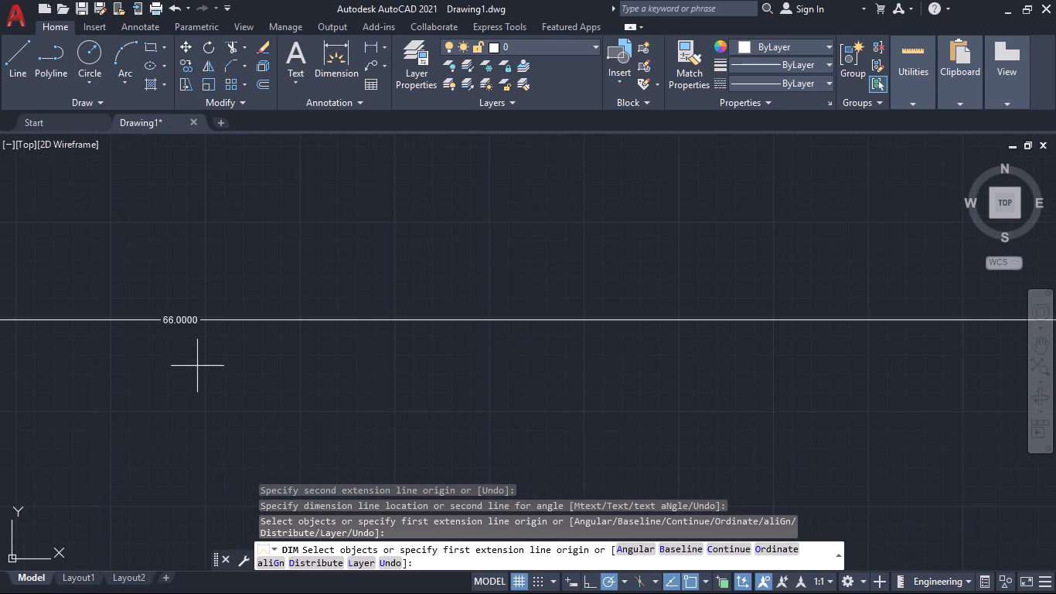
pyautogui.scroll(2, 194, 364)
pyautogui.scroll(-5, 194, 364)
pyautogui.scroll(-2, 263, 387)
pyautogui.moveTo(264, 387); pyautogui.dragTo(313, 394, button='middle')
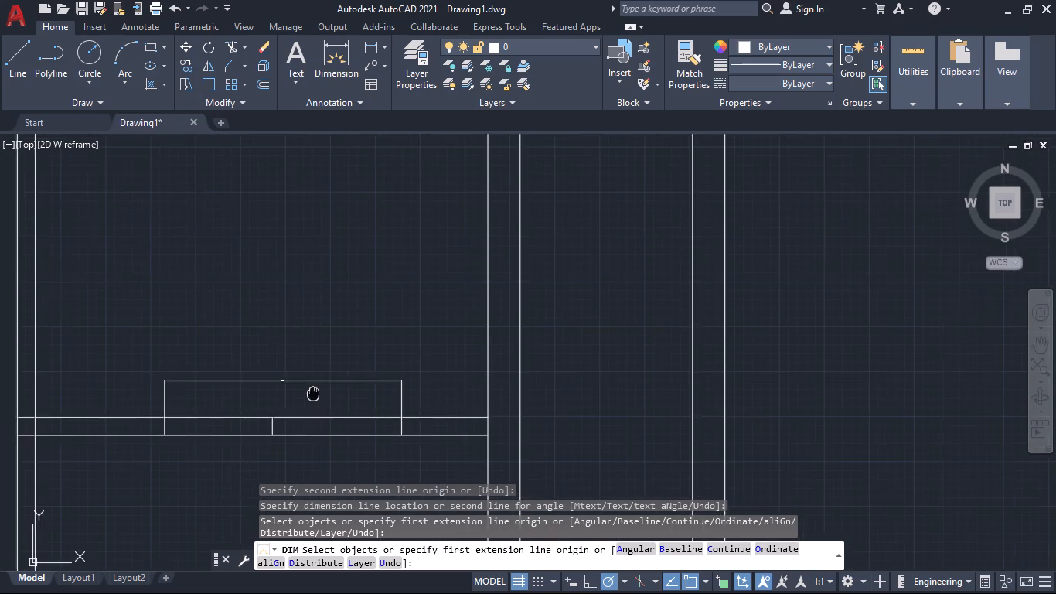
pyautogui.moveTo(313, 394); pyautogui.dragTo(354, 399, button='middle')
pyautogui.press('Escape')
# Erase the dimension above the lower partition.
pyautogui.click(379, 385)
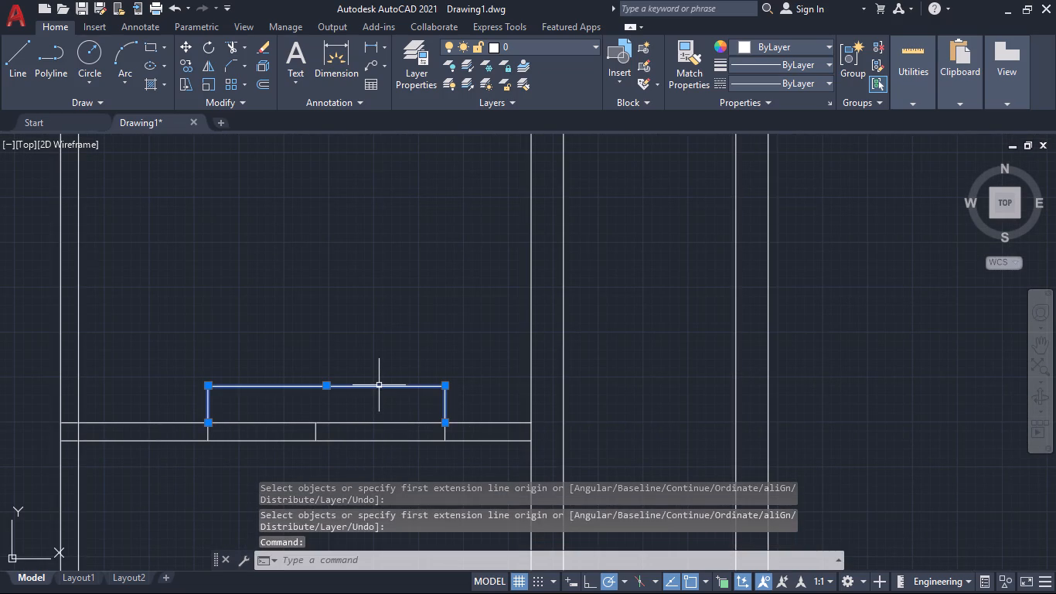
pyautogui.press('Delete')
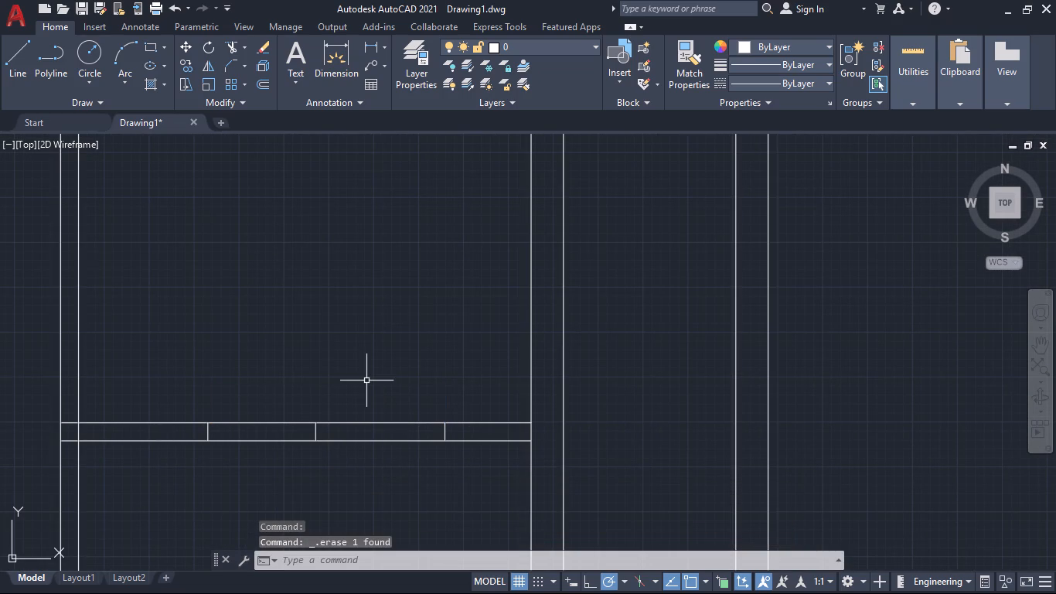
# Modify the Standard dimension style's primary units to Engineering format with 0'-0.0" precision.
pyautogui.press('d')
pyautogui.press('Return')
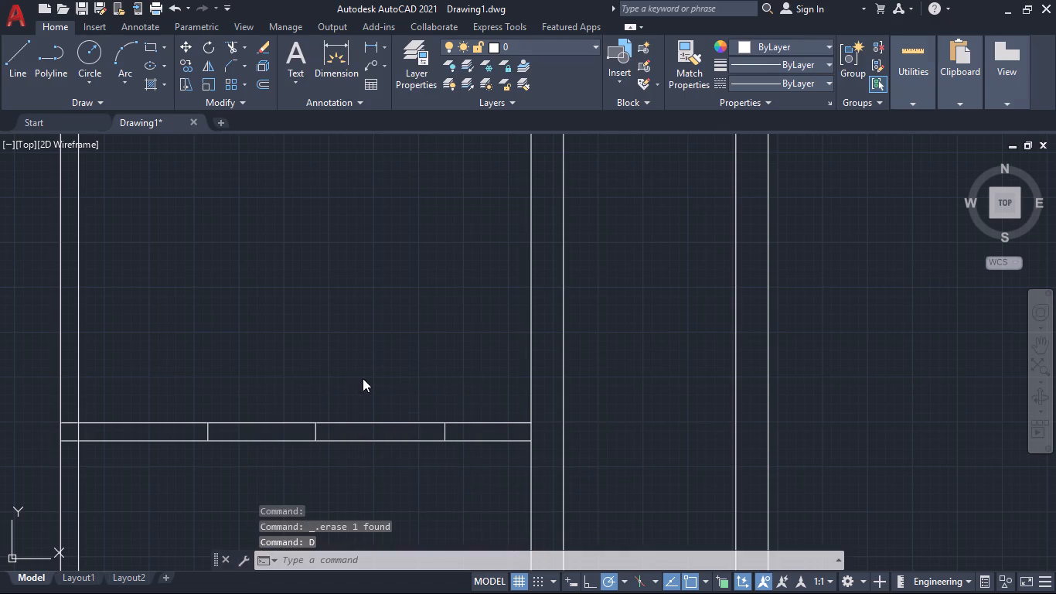
pyautogui.click(670, 268)
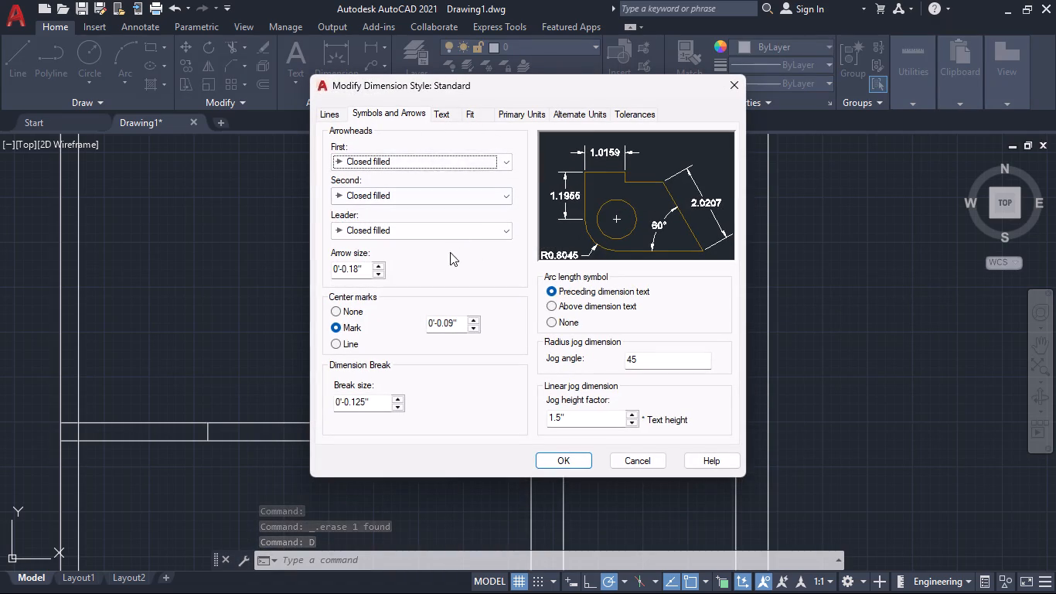
pyautogui.click(519, 113)
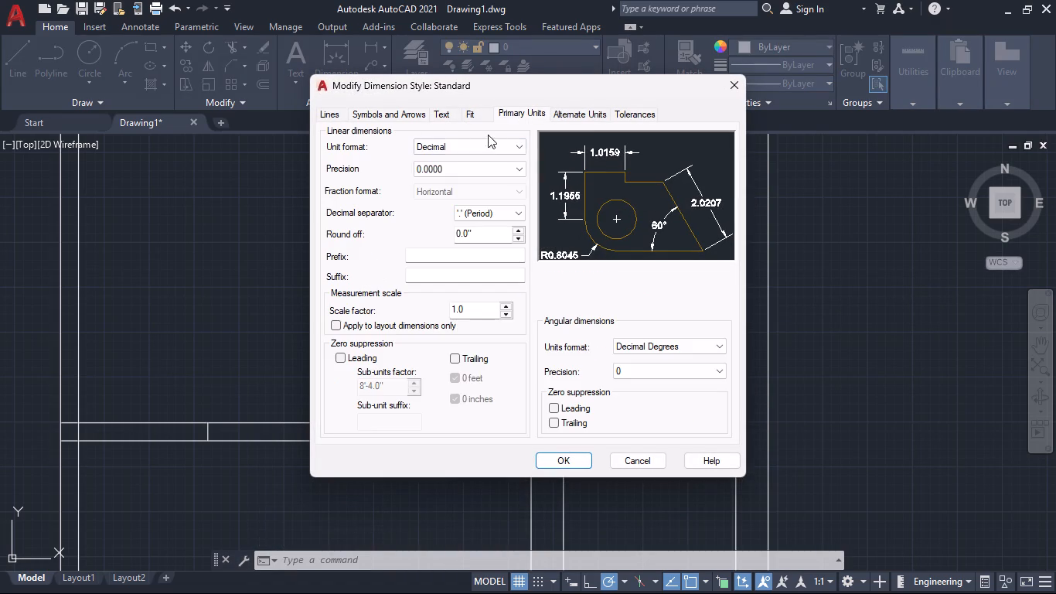
pyautogui.click(476, 148)
pyautogui.click(465, 179)
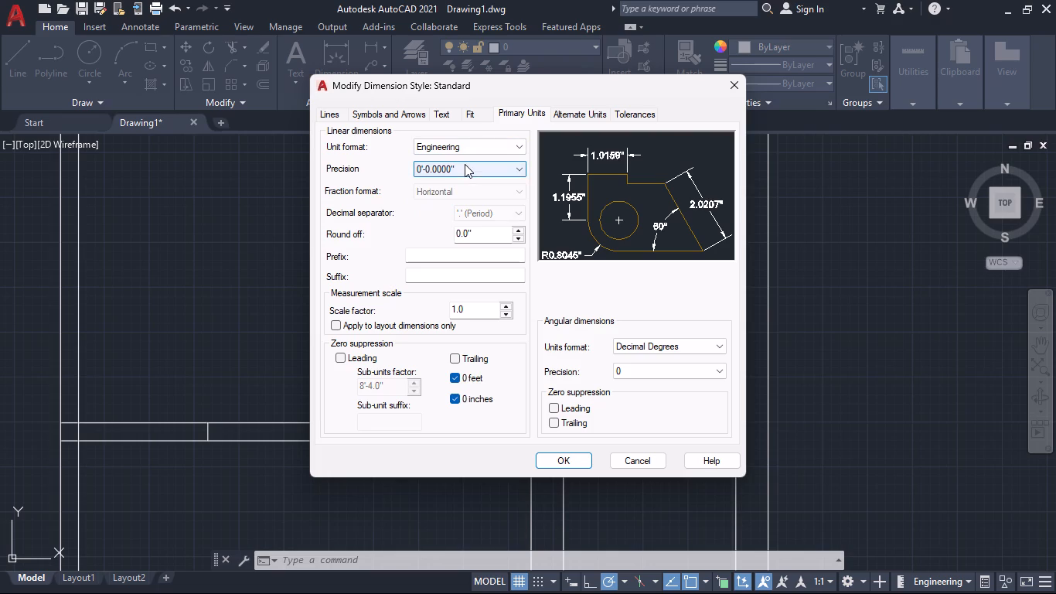
pyautogui.click(467, 164)
pyautogui.click(451, 189)
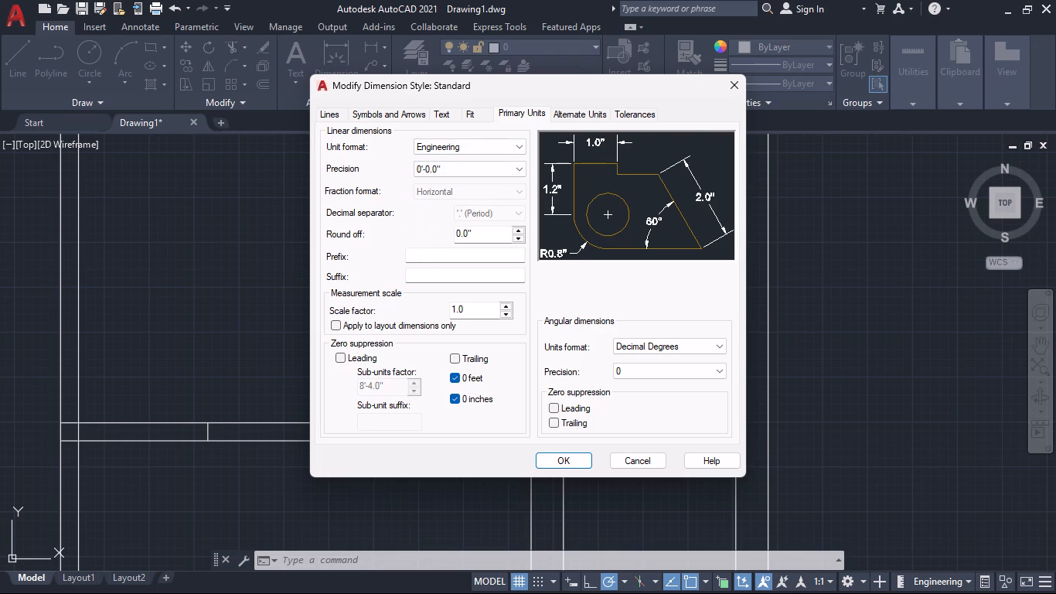
# Set the Standard dimension style's arrow size to 4".
pyautogui.click(417, 114)
pyautogui.moveTo(365, 265); pyautogui.dragTo(314, 277)
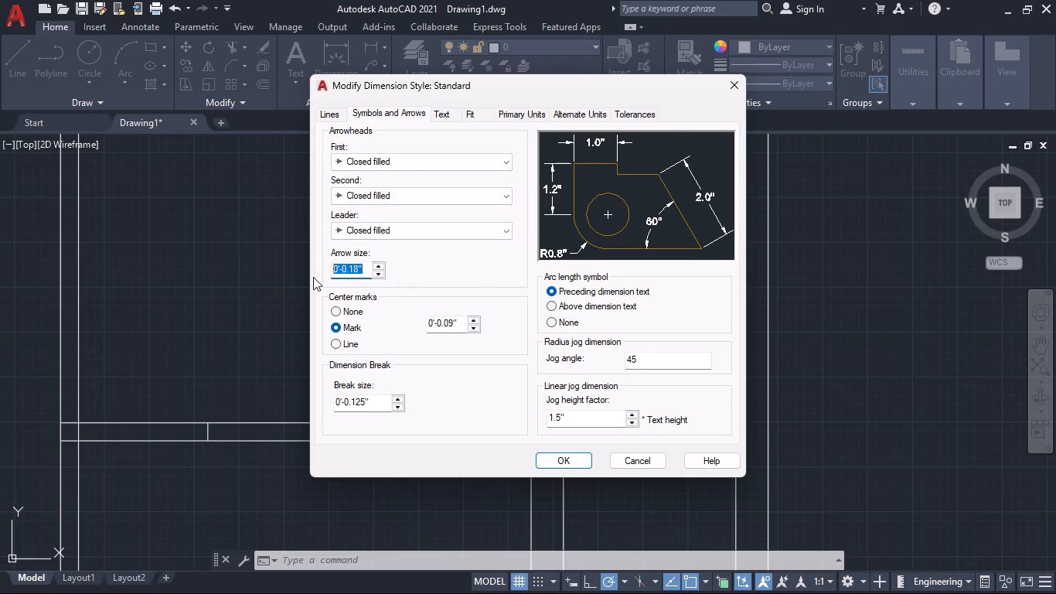
pyautogui.press('4')
pyautogui.press("'")
pyautogui.press('BackSpace')
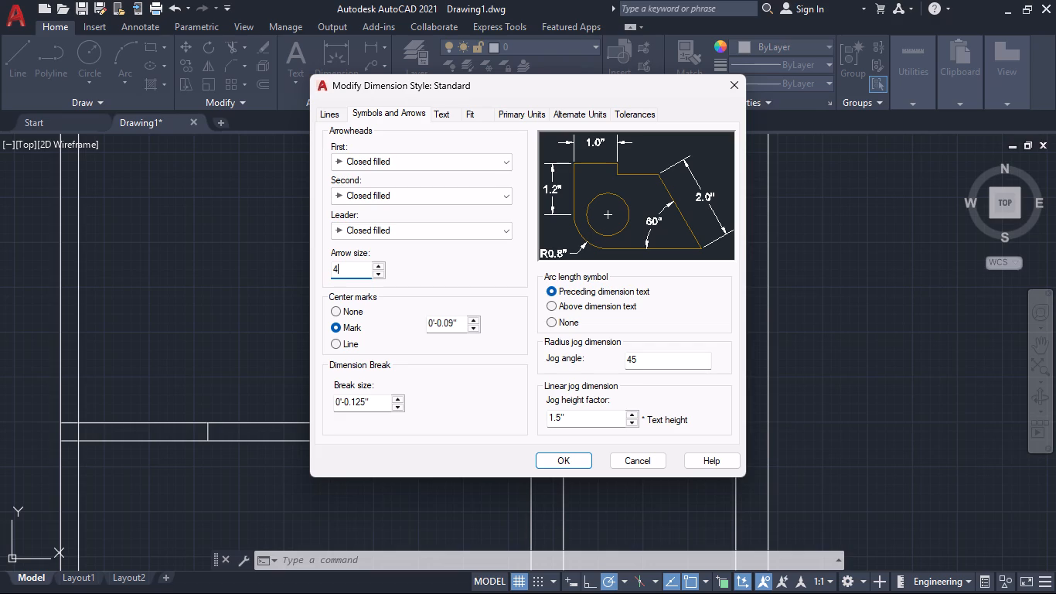
pyautogui.hotkey('shift', '"')
pyautogui.press('Return')
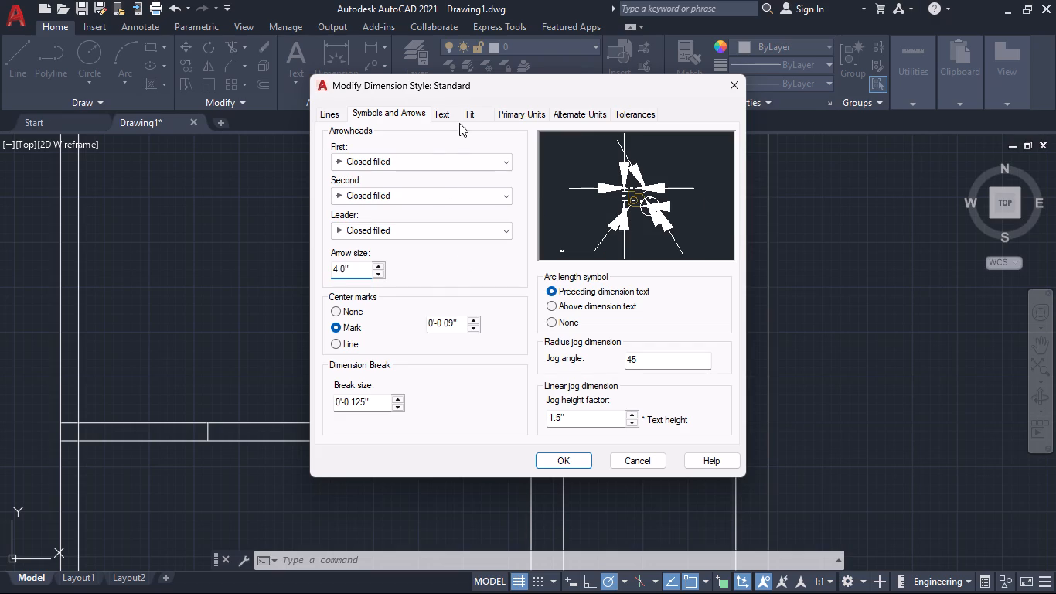
# Set the Standard dimension style's text height to 5".
pyautogui.click(442, 114)
pyautogui.moveTo(502, 225); pyautogui.dragTo(488, 225)
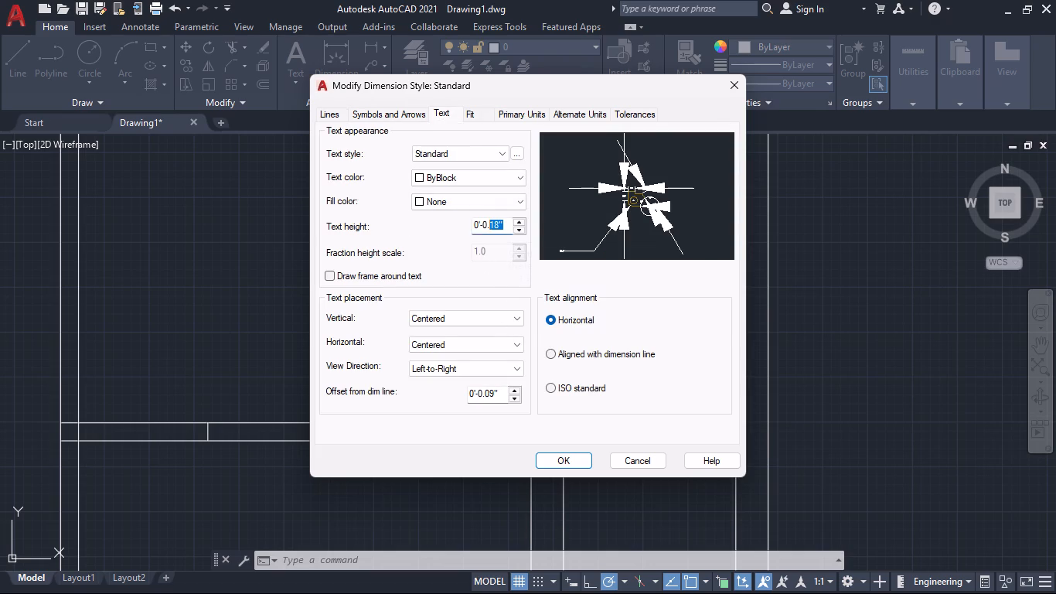
pyautogui.moveTo(488, 225); pyautogui.dragTo(454, 228)
pyautogui.write('5"')
pyautogui.press('Return')
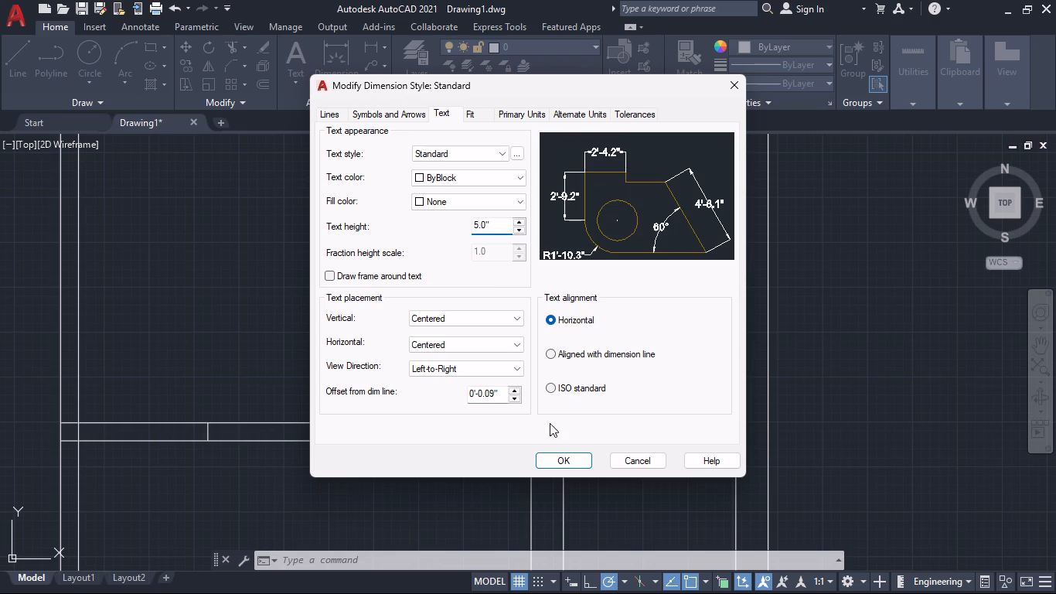
# Apply the modified Standard dimension style and set it as the current style.
pyautogui.click(559, 459)
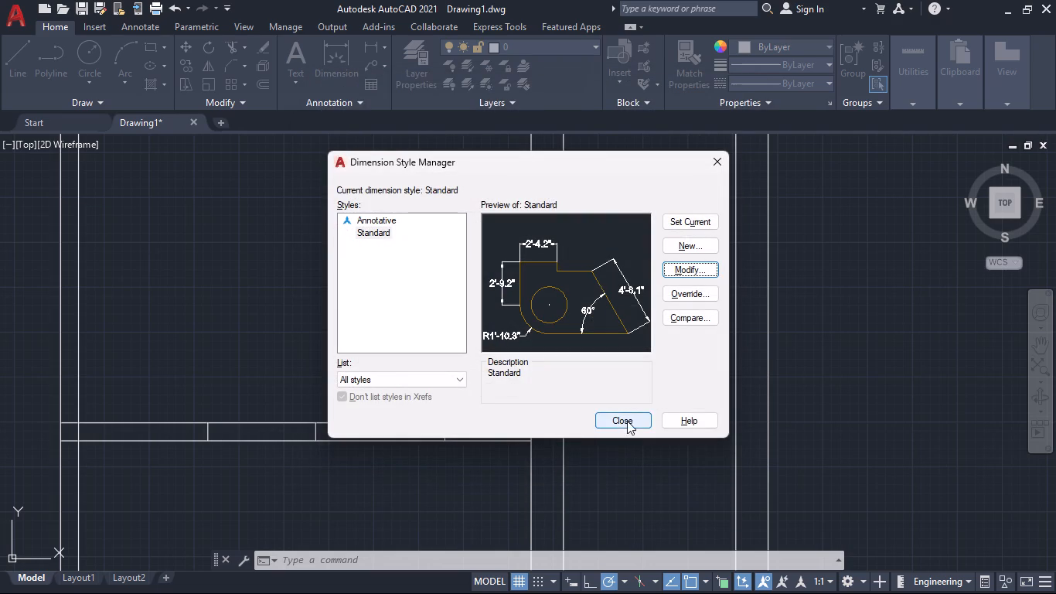
pyautogui.click(701, 219)
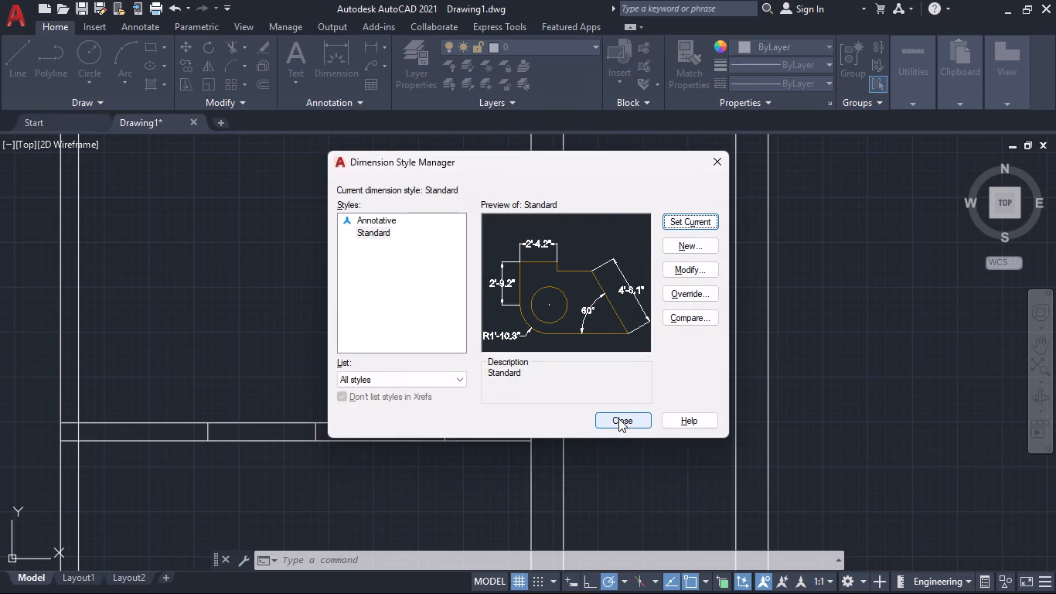
pyautogui.click(618, 418)
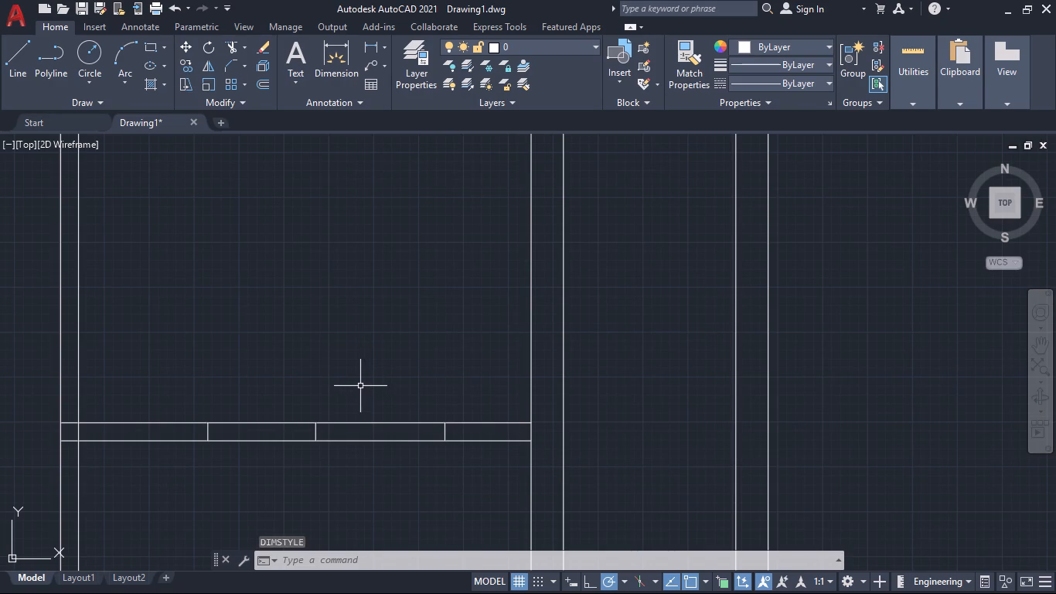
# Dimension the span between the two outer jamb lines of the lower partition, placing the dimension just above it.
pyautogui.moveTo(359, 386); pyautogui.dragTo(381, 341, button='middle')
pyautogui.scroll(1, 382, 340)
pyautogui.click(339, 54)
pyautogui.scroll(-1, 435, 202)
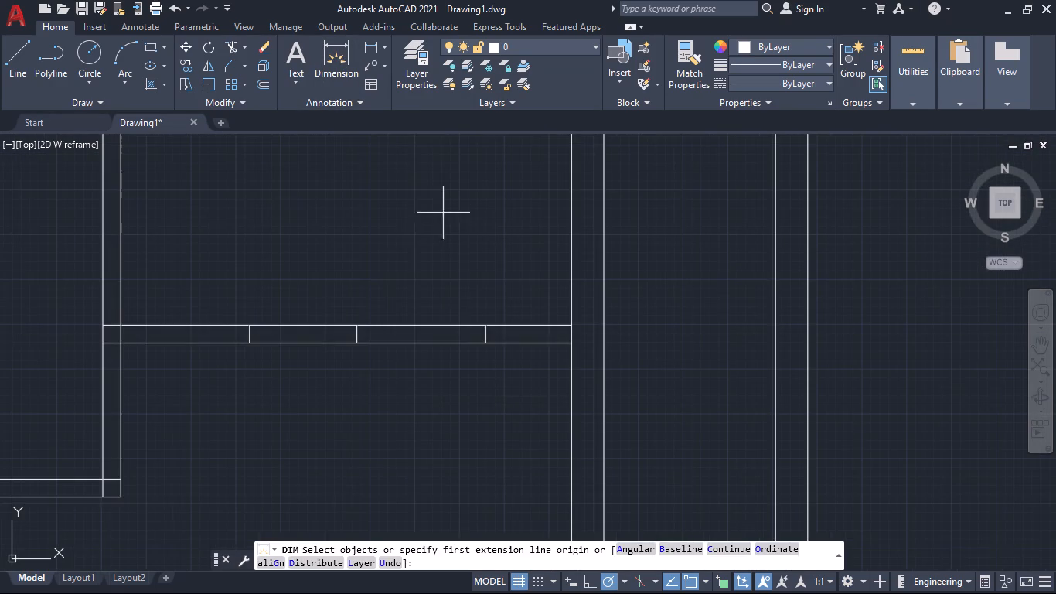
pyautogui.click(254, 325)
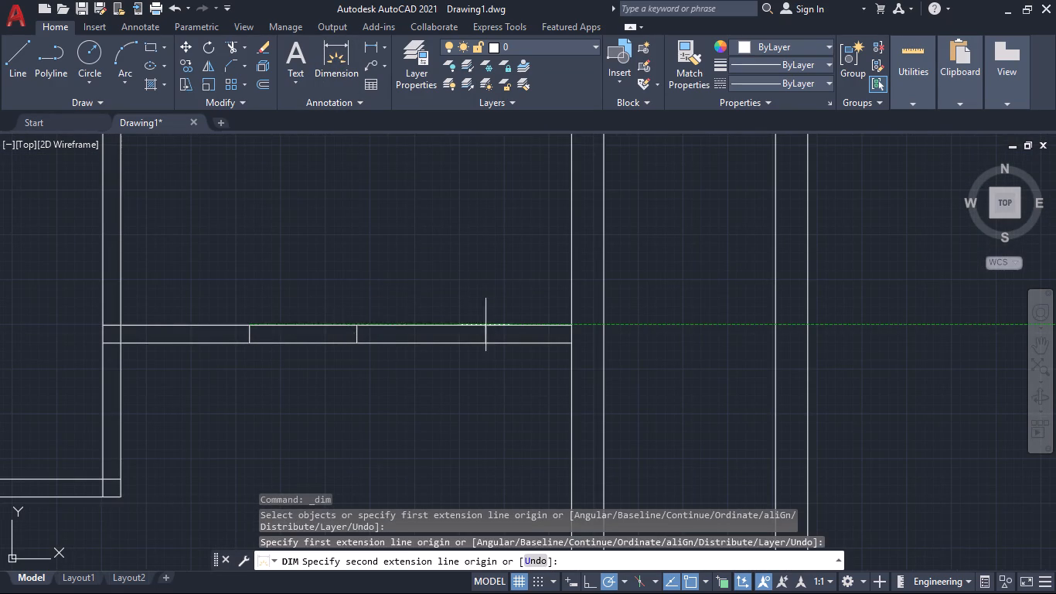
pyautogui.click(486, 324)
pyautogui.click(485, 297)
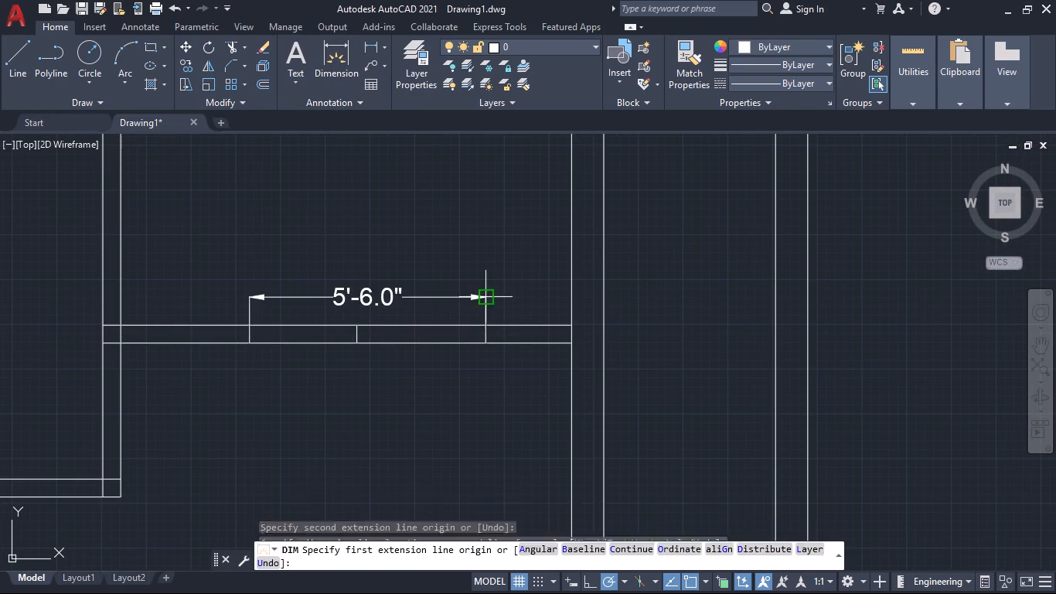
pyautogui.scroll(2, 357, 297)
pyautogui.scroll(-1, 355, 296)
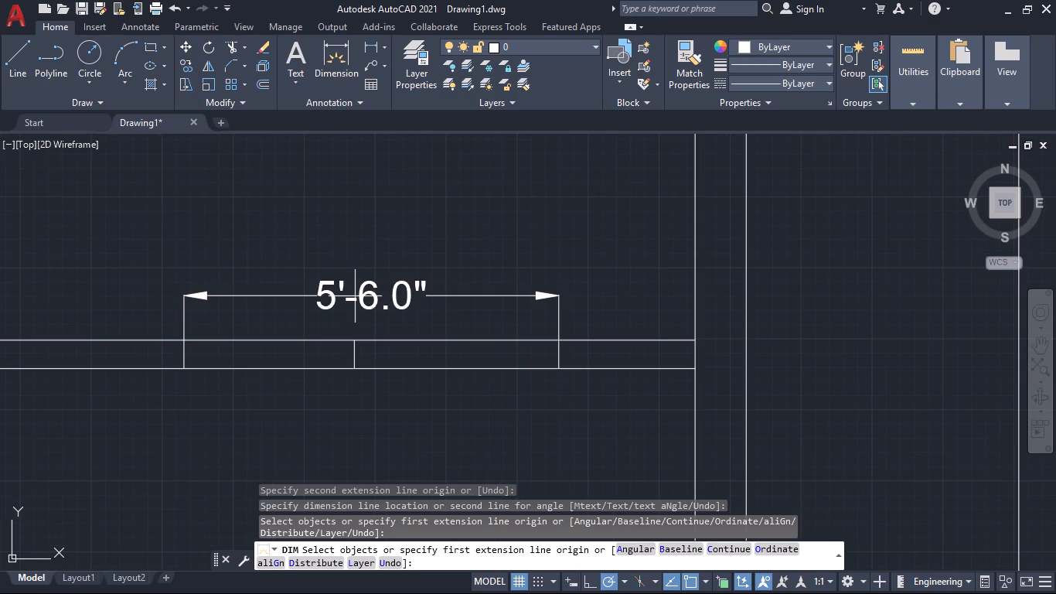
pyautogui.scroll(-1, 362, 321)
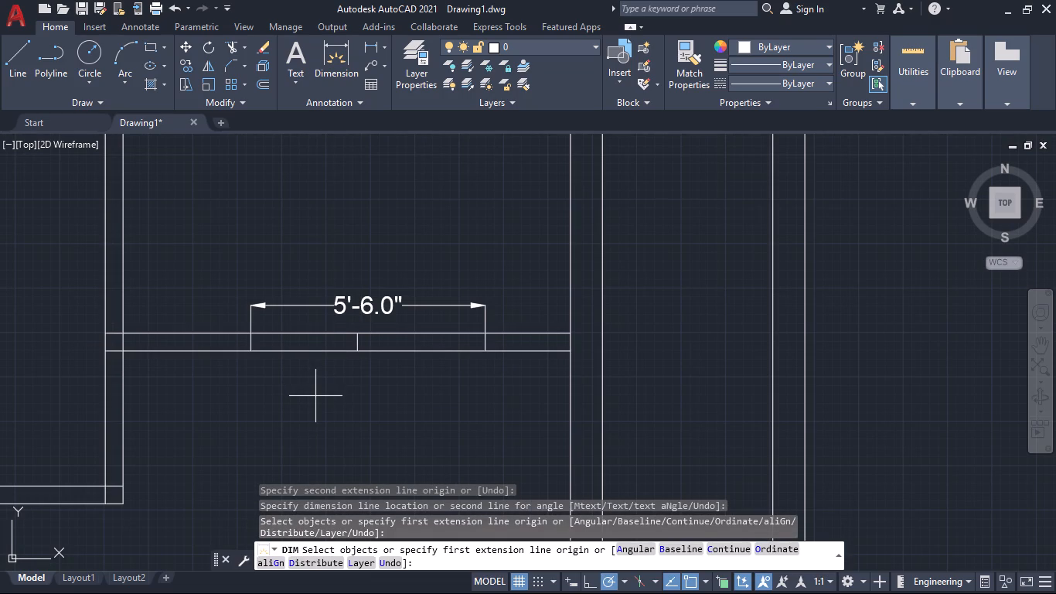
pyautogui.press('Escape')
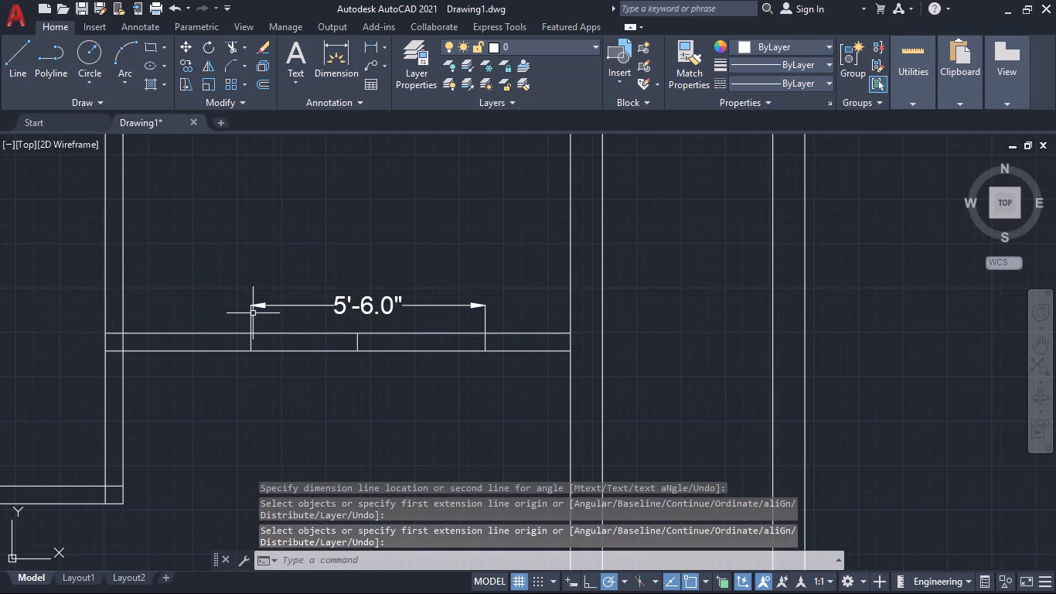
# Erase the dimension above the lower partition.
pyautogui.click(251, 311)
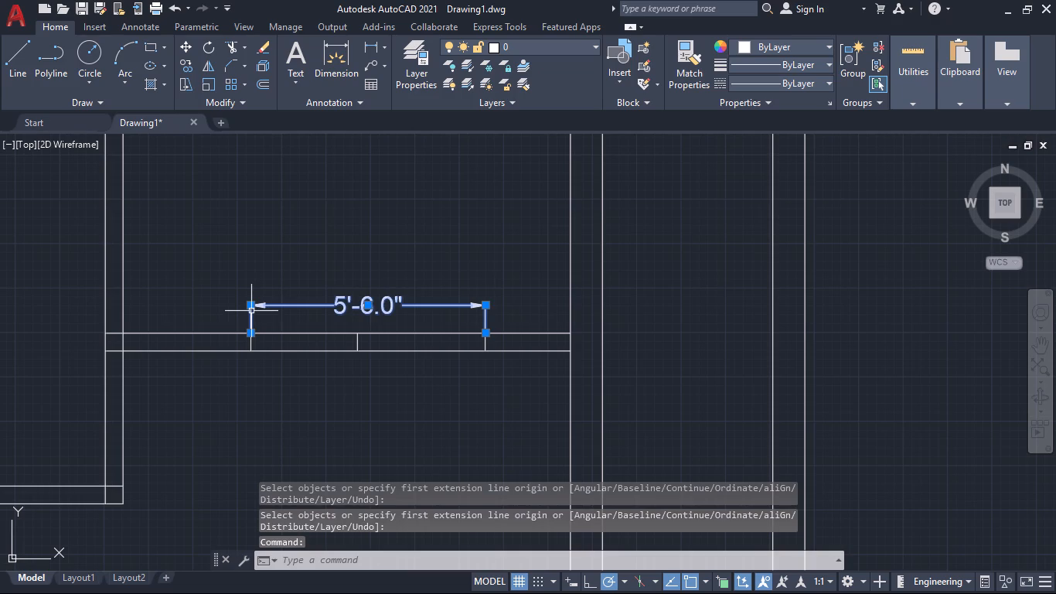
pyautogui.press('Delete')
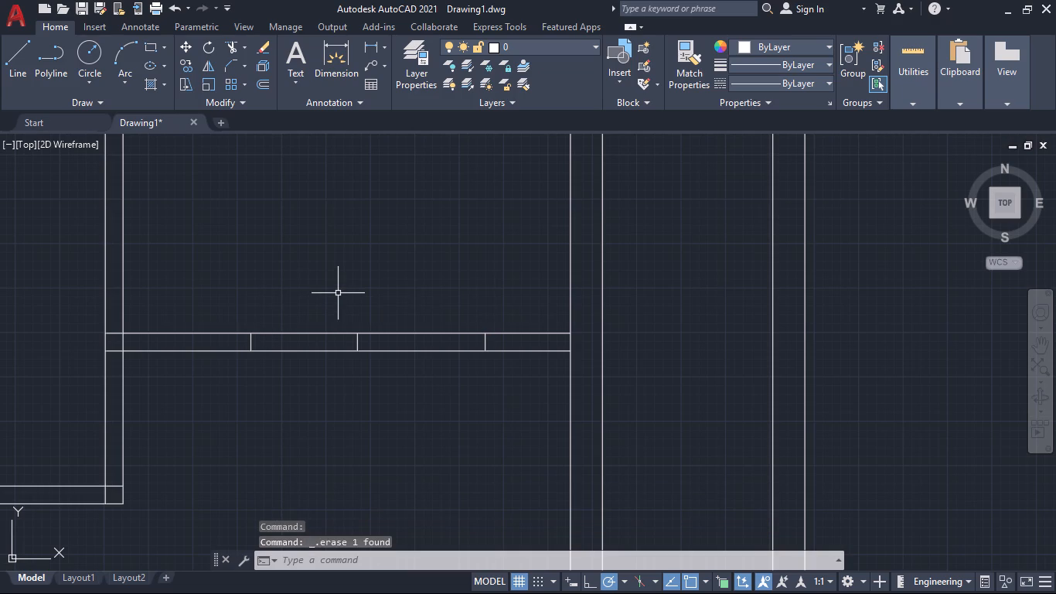
# Trim both faces of the lower partition between its outer jamb lines and remove the middle jamb line to open the gap.
pyautogui.write('tr')
pyautogui.press('Return')
pyautogui.click(290, 299)
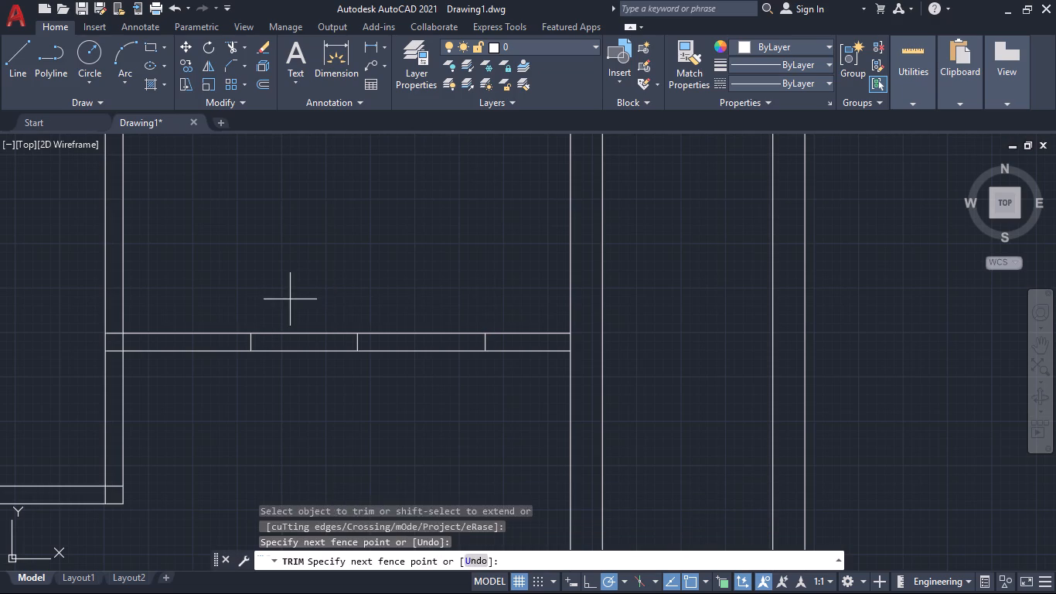
pyautogui.click(350, 380)
pyautogui.click(419, 301)
pyautogui.click(373, 376)
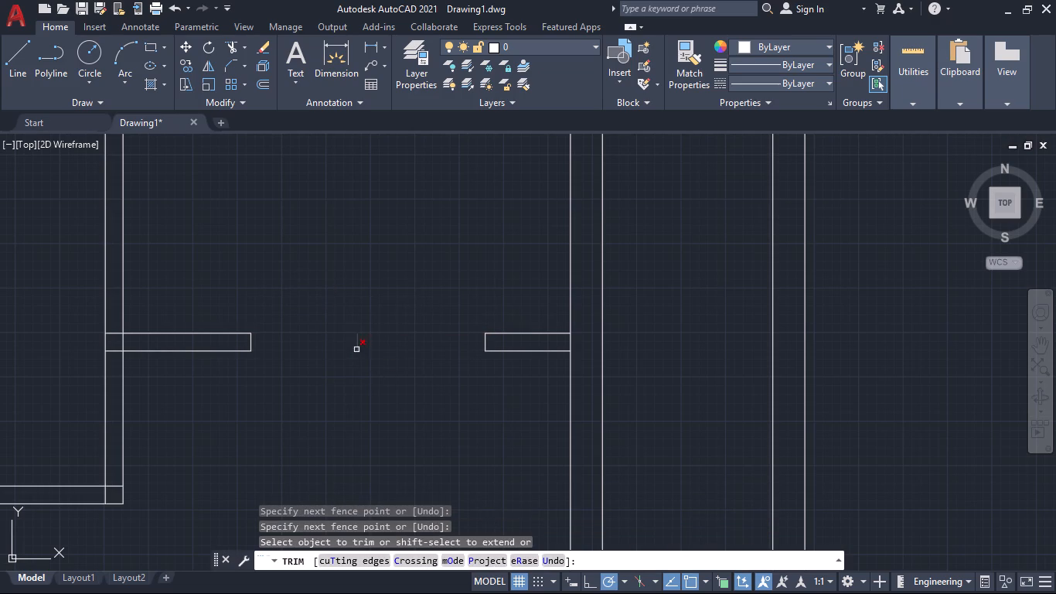
pyautogui.click(356, 350)
# Trim the overlapping lines where the lower partition's left stub meets the vertical partition, leaving an open T-junction.
pyautogui.scroll(-2, 435, 319)
pyautogui.scroll(2, 302, 322)
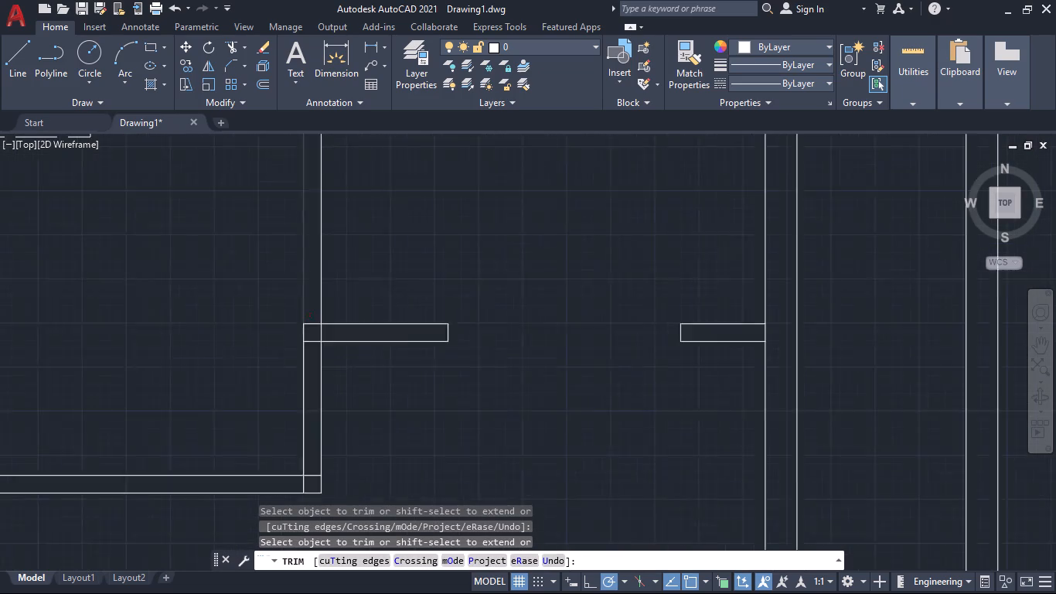
pyautogui.scroll(2, 302, 322)
pyautogui.click(332, 301)
pyautogui.moveTo(334, 306); pyautogui.dragTo(339, 349)
pyautogui.moveTo(339, 349); pyautogui.dragTo(339, 344)
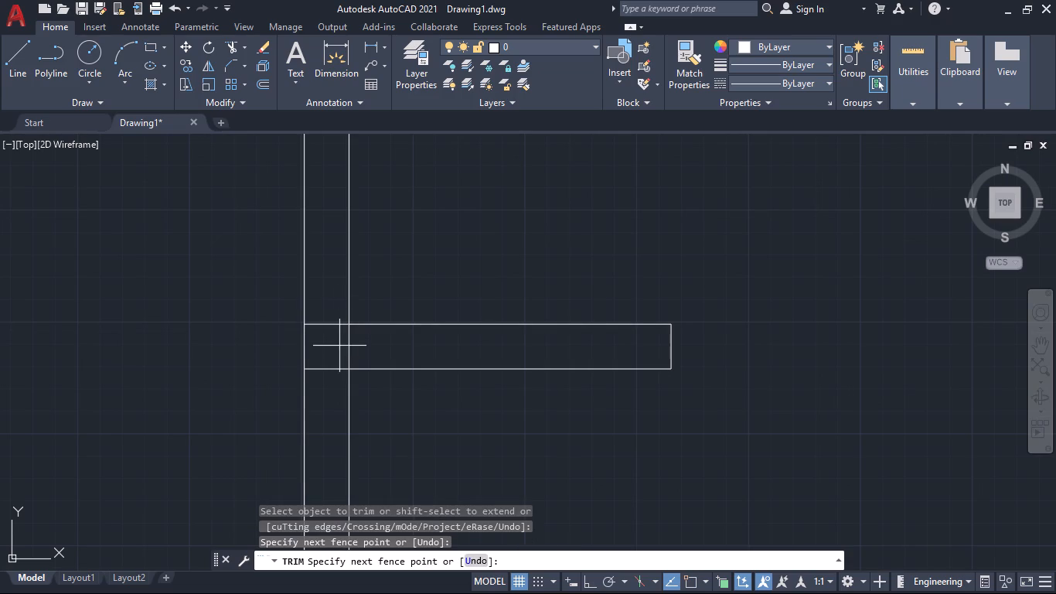
pyautogui.moveTo(339, 344); pyautogui.dragTo(335, 381)
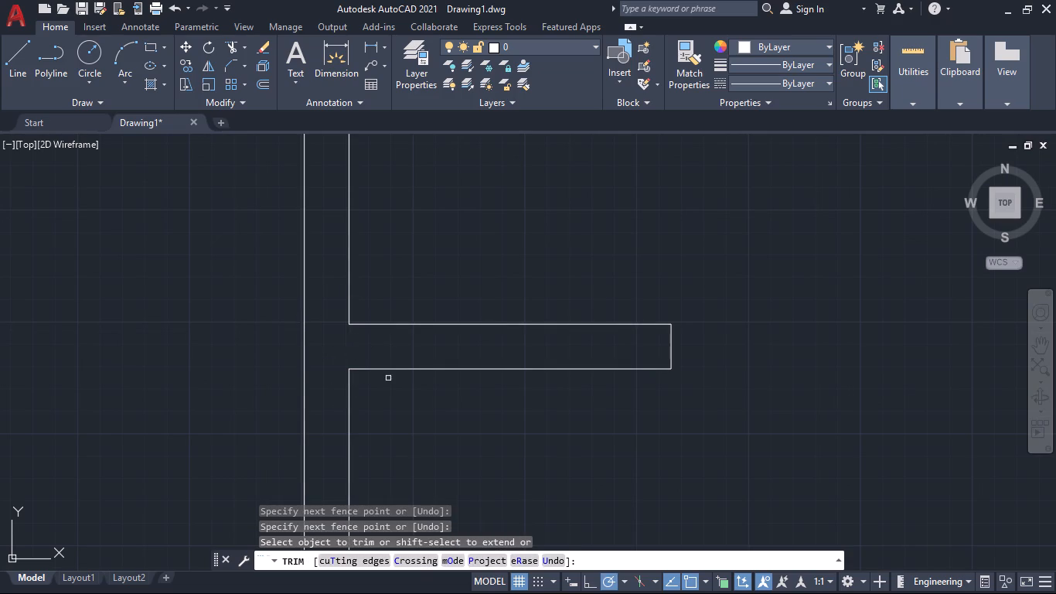
# Extend the short wall line at the upper partition's right end down to the partition's lower face.
pyautogui.scroll(-1, 449, 432)
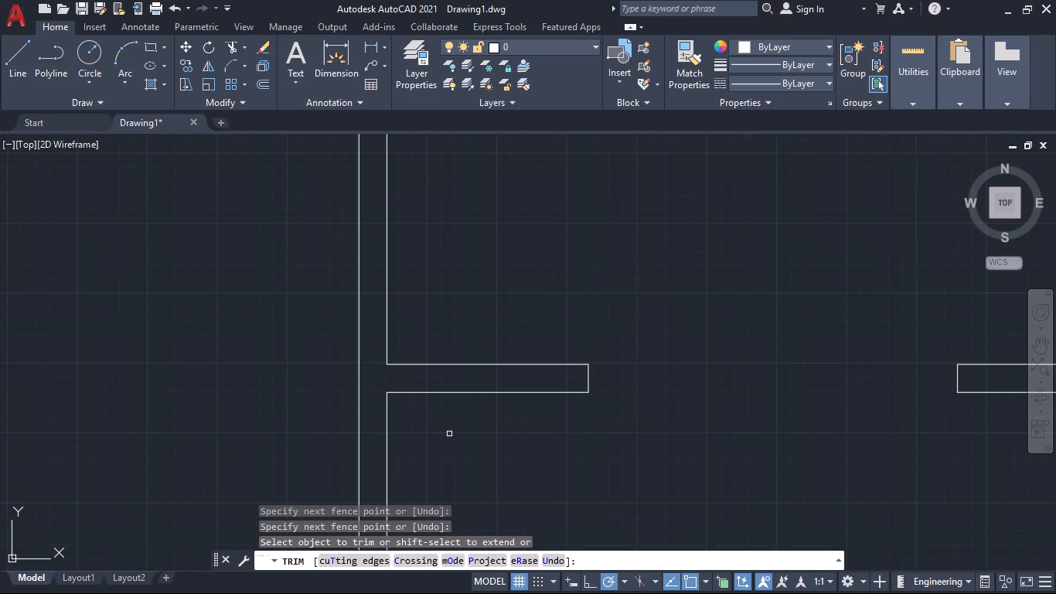
pyautogui.scroll(-3, 449, 434)
pyautogui.moveTo(514, 313); pyautogui.dragTo(512, 329, button='middle')
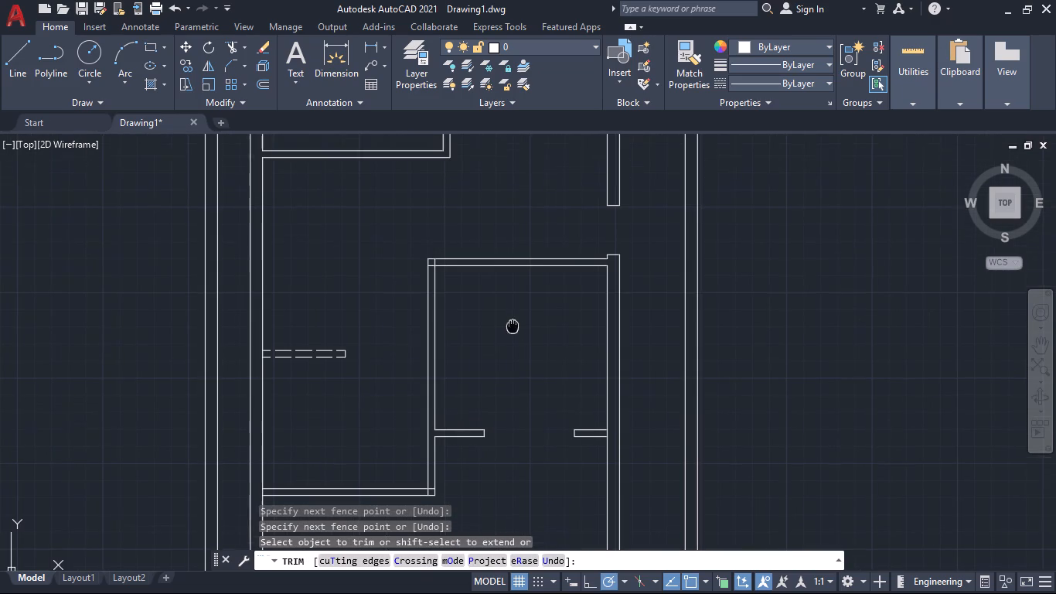
pyautogui.moveTo(512, 329); pyautogui.dragTo(526, 437, button='middle')
pyautogui.scroll(2, 534, 391)
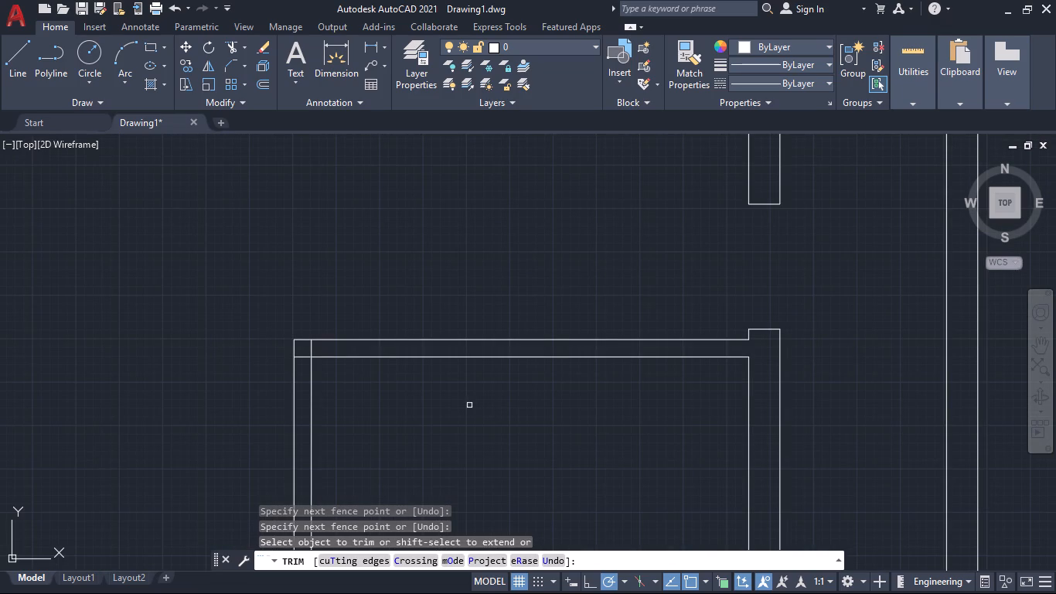
pyautogui.moveTo(469, 405); pyautogui.dragTo(422, 404, button='middle')
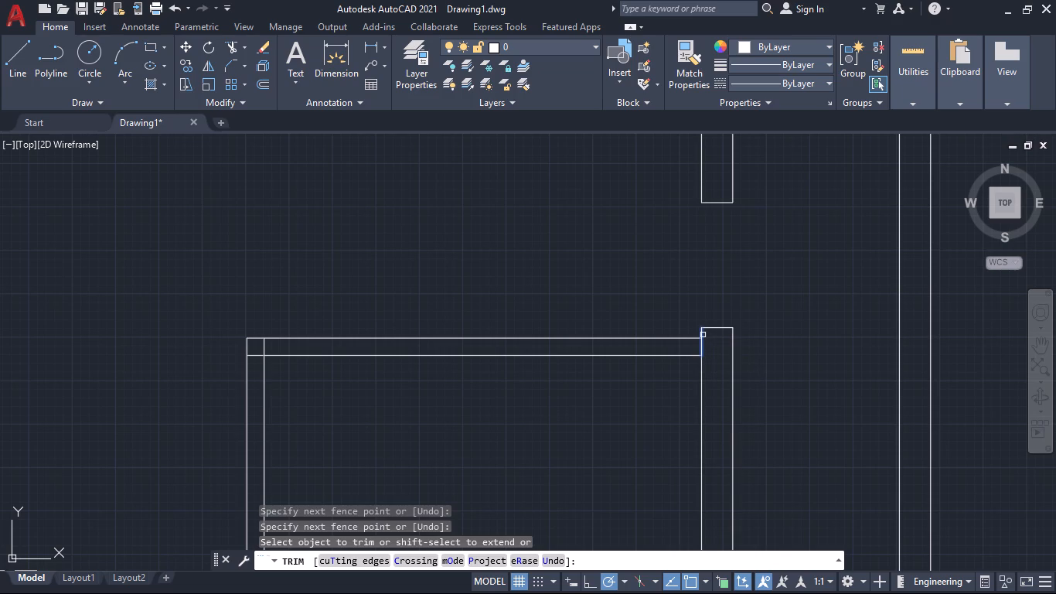
pyautogui.keyDown('shift'); pyautogui.click(703, 335); pyautogui.keyUp('shift')
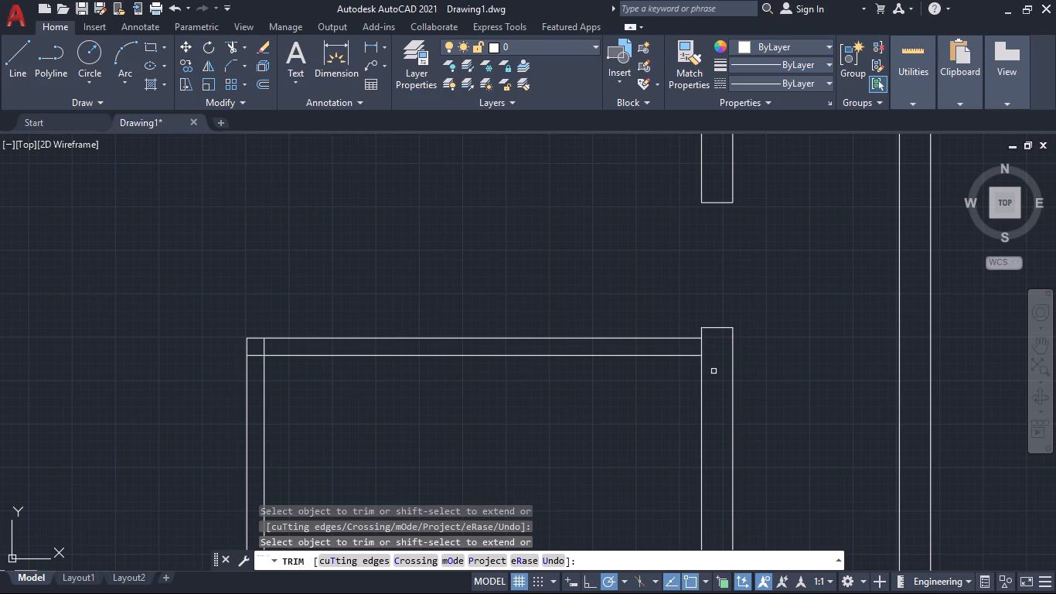
pyautogui.press('Escape')
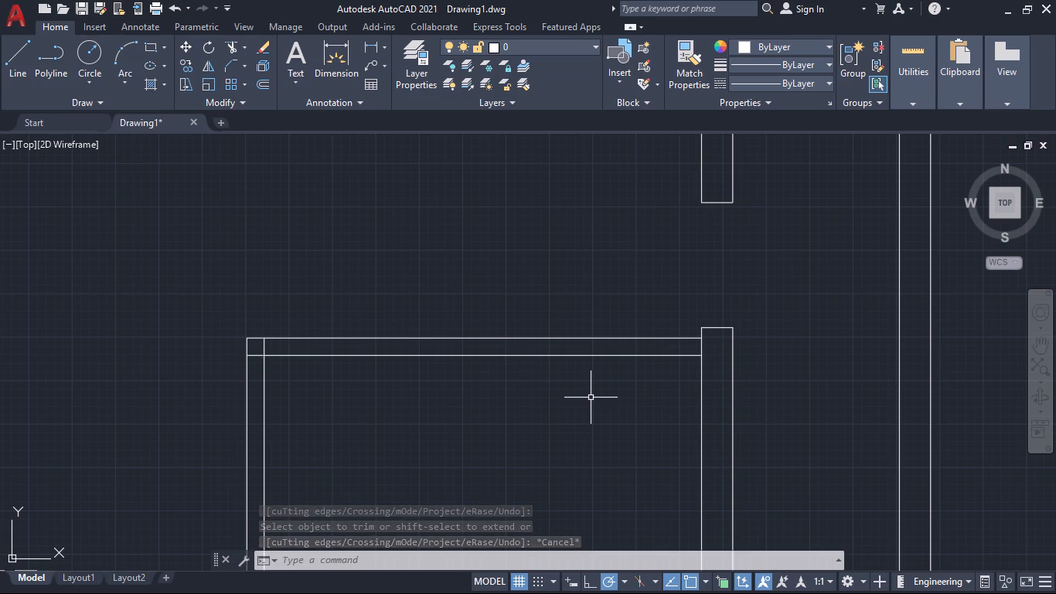
# Offset the extended wall line at the upper partition's right end 2' to the left as a jamb line.
pyautogui.press('o')
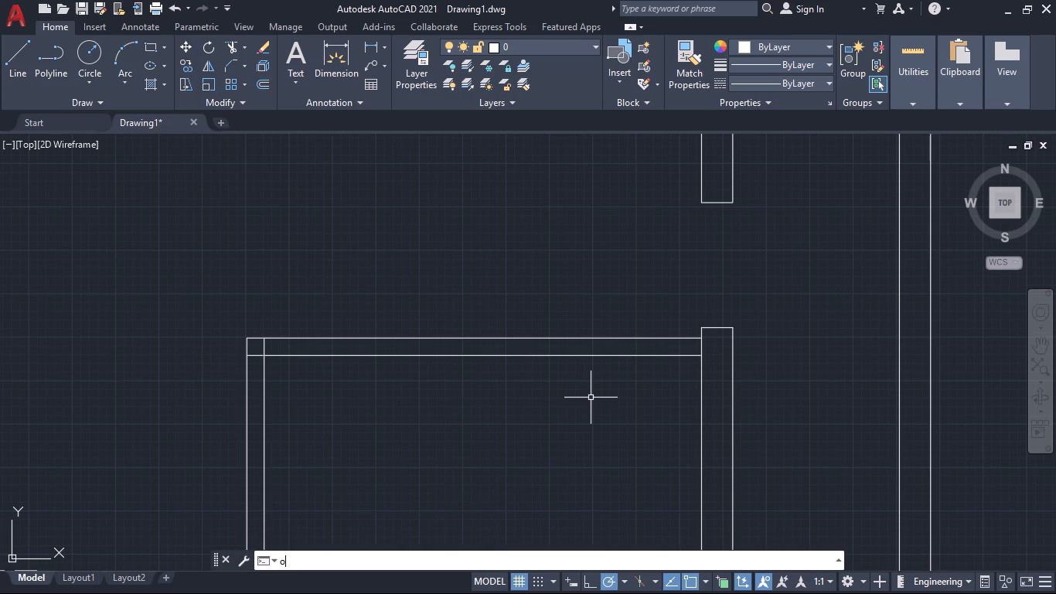
pyautogui.press('Return')
pyautogui.write("2'")
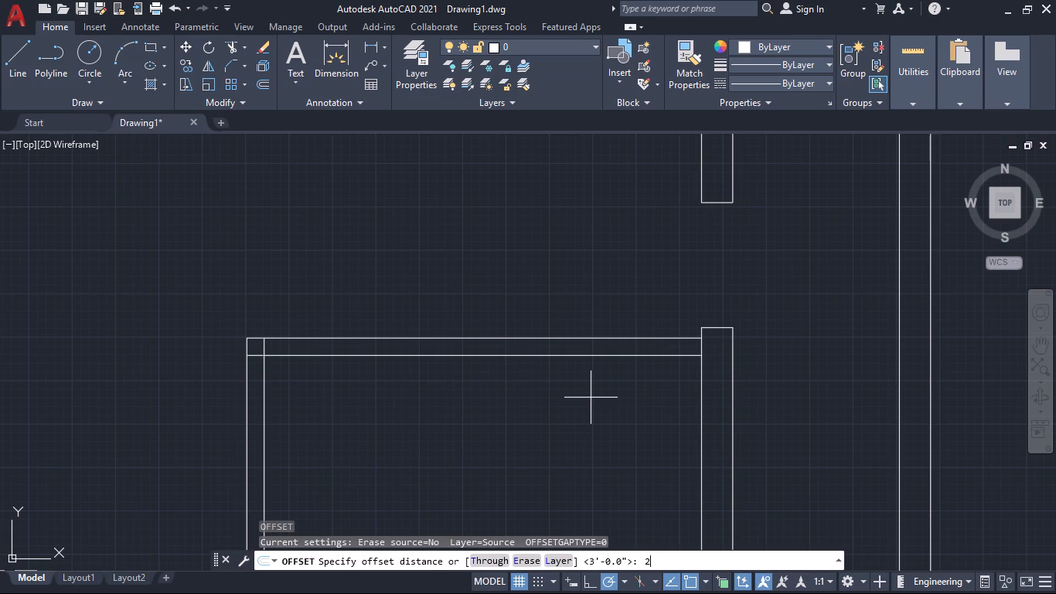
pyautogui.press('Return')
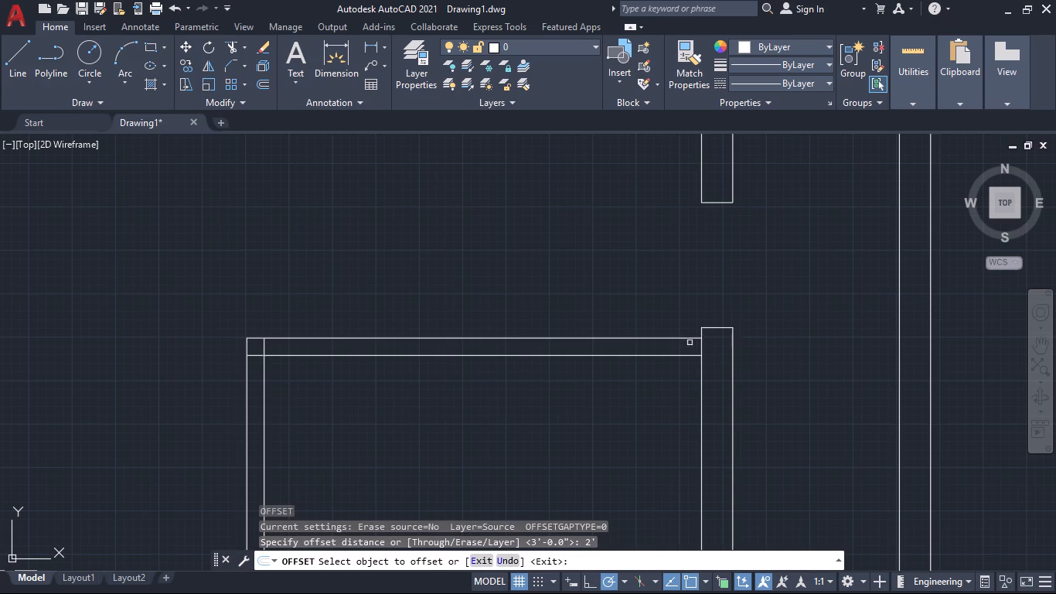
pyautogui.click(701, 346)
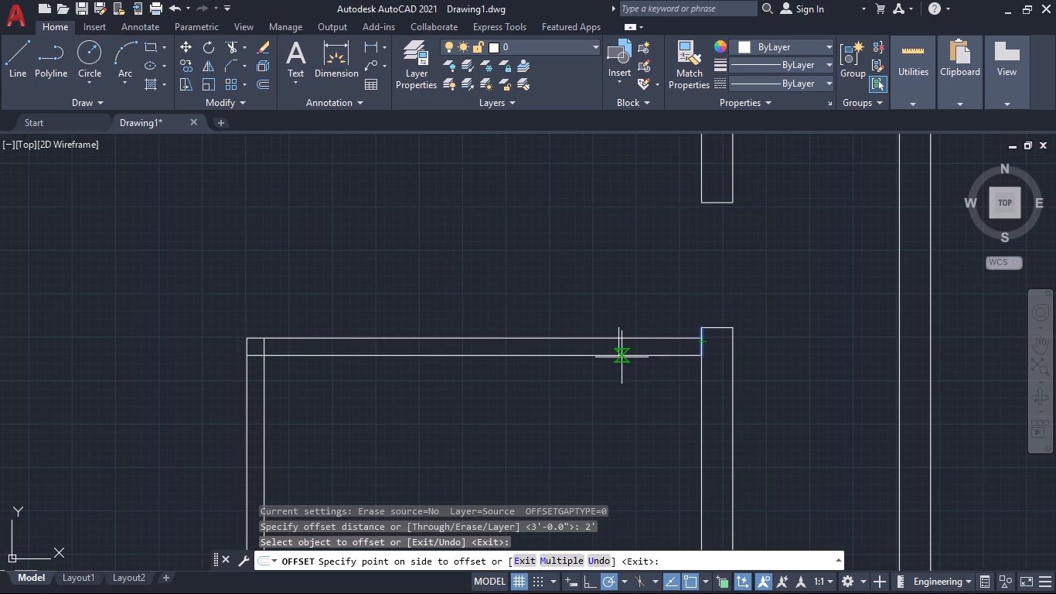
pyautogui.click(620, 357)
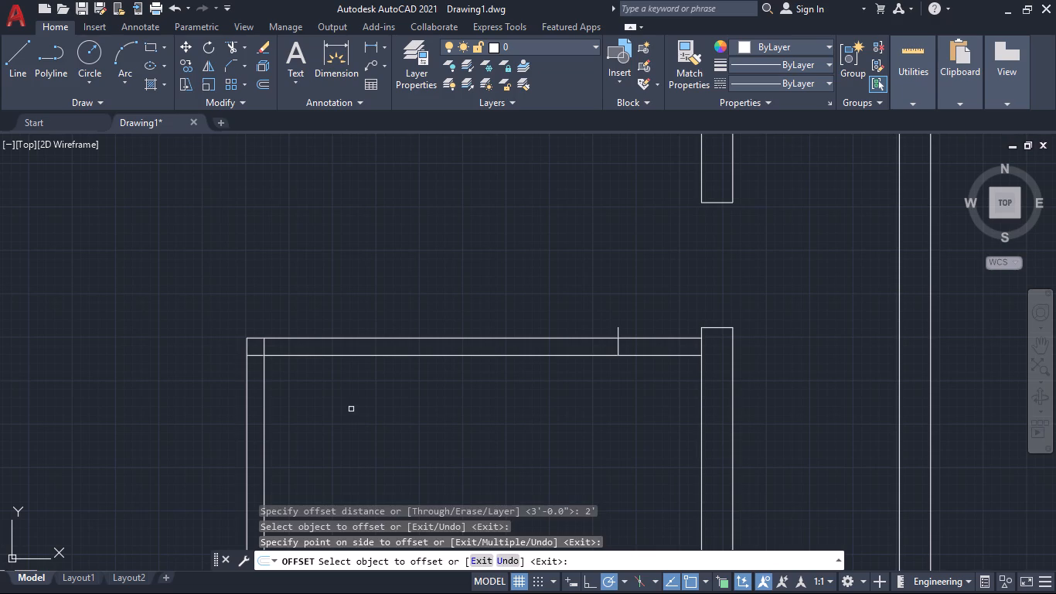
pyautogui.press('space')
# Offset the short vertical line at the upper partition's left corner 2'5" to the right as the second jamb line.
pyautogui.press('space')
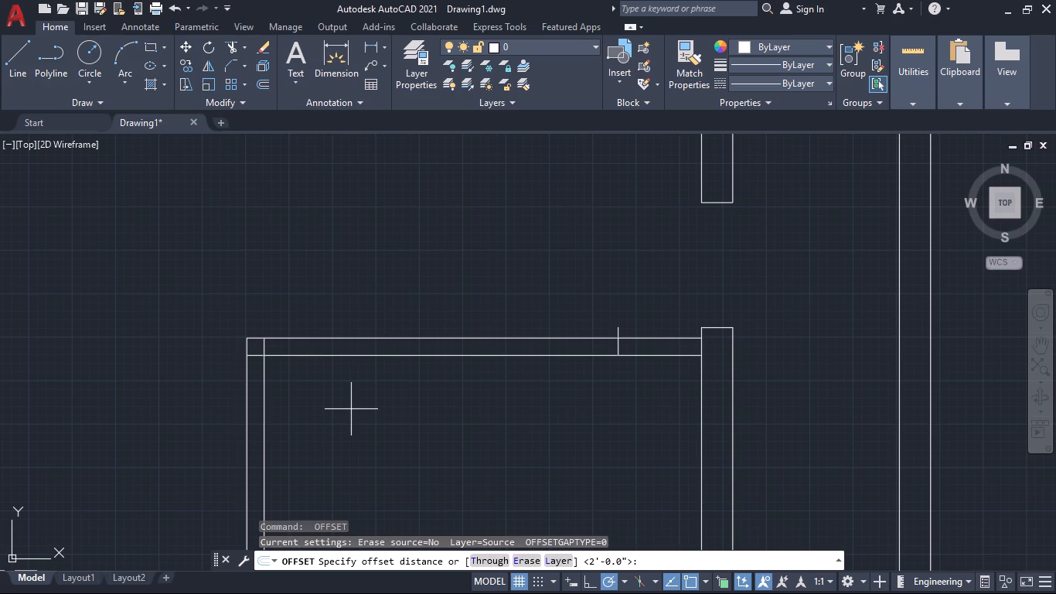
pyautogui.write('2\'5"')
pyautogui.press('Return')
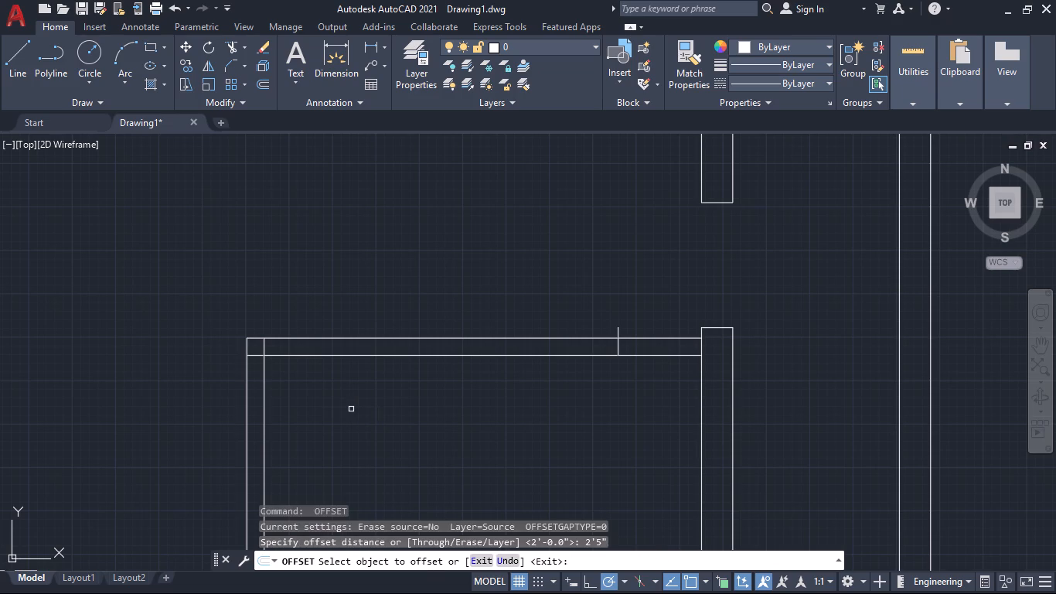
pyautogui.click(264, 350)
pyautogui.click(392, 364)
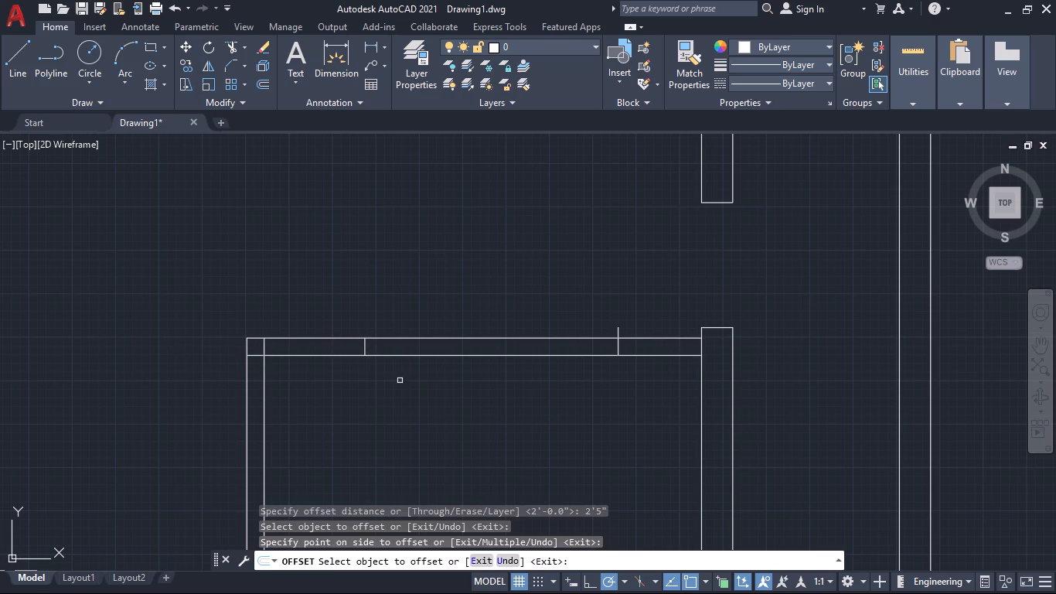
pyautogui.scroll(-1, 421, 403)
pyautogui.scroll(1, 421, 404)
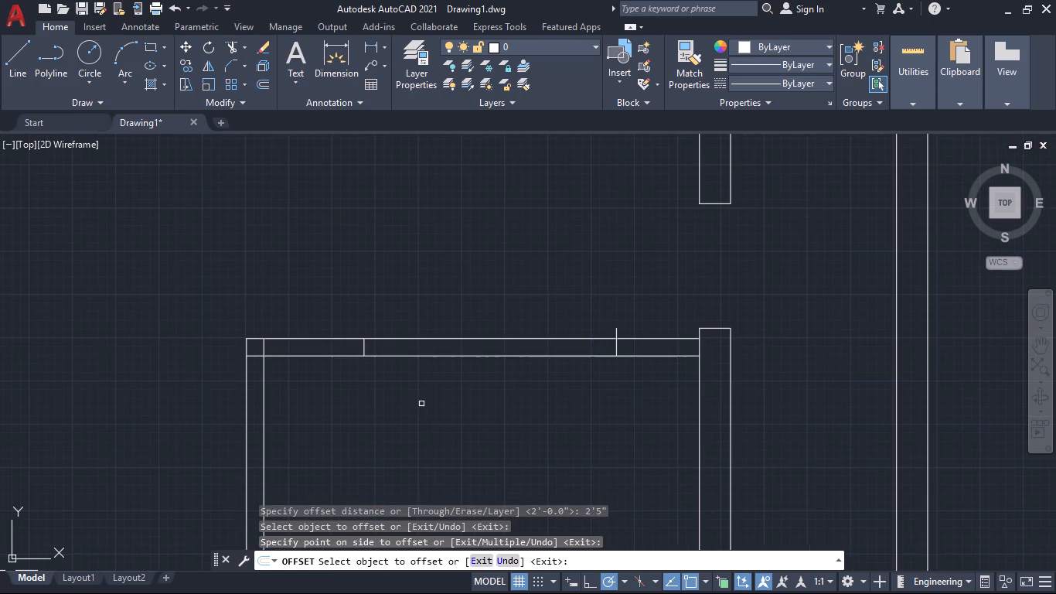
pyautogui.press('Escape')
# Trim the right jamb line's protruding end and both upper partition faces between the jamb lines to cut the opening.
pyautogui.write('tr')
pyautogui.press('Return')
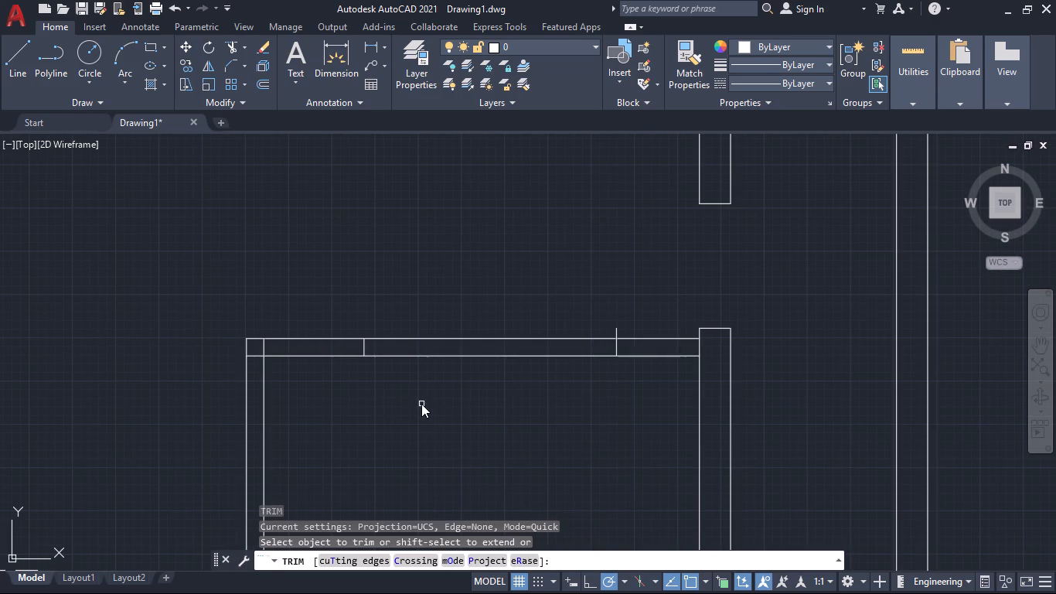
pyautogui.click(615, 329)
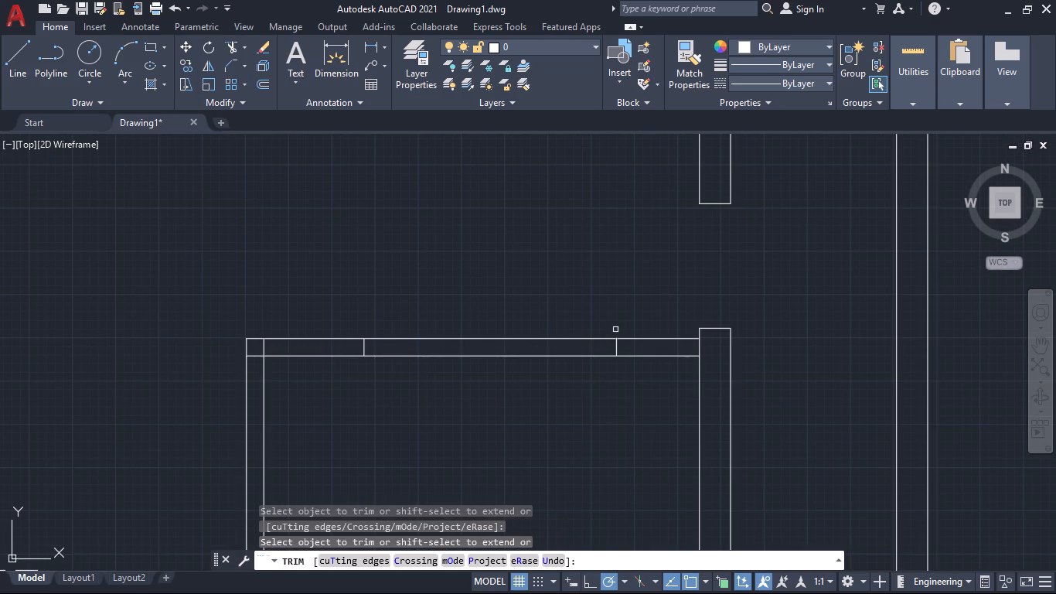
pyautogui.click(525, 309)
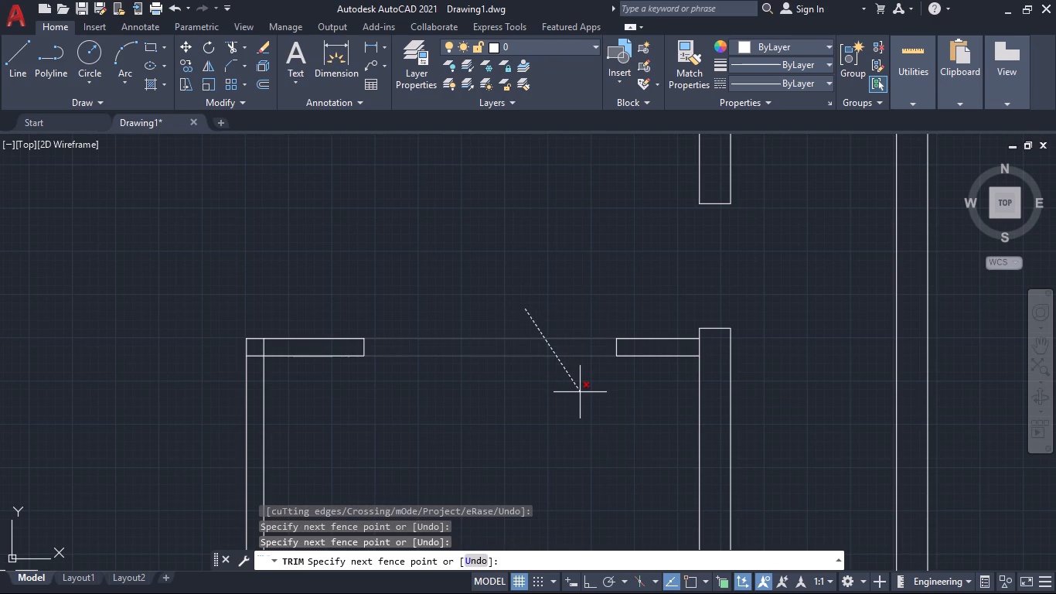
pyautogui.click(580, 392)
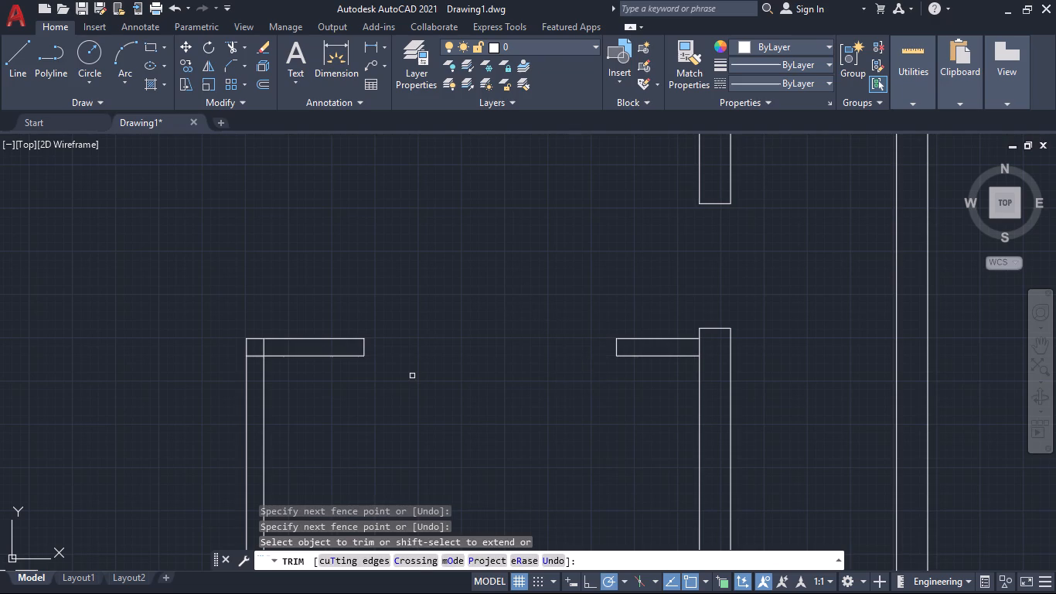
# Trim the overlapping lines where the upper partition meets the right wall and at its left corner with the vertical partition.
pyautogui.click(703, 349)
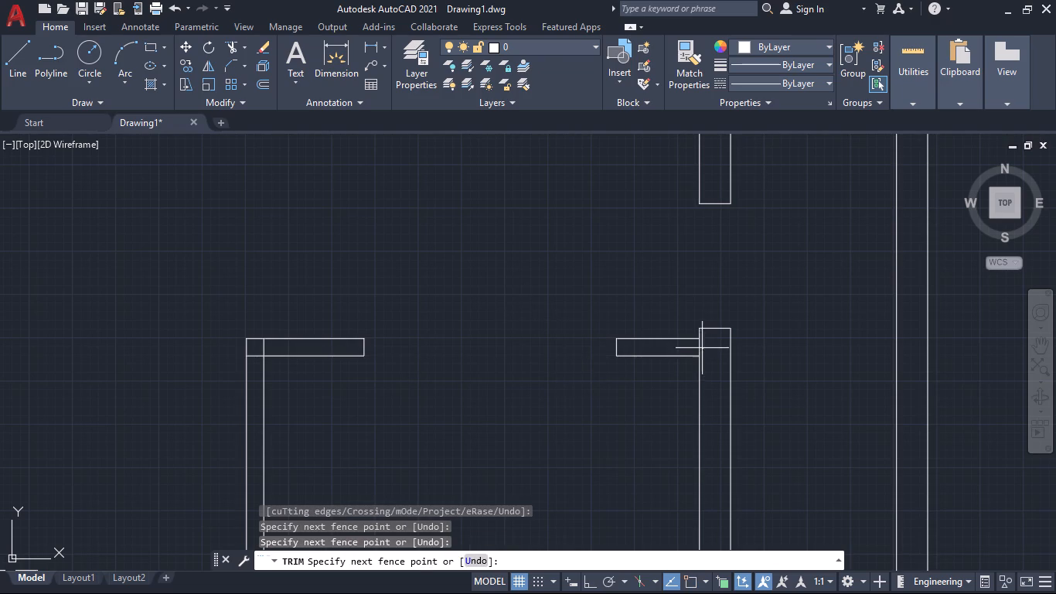
pyautogui.click(694, 346)
pyautogui.moveTo(256, 350); pyautogui.dragTo(256, 364)
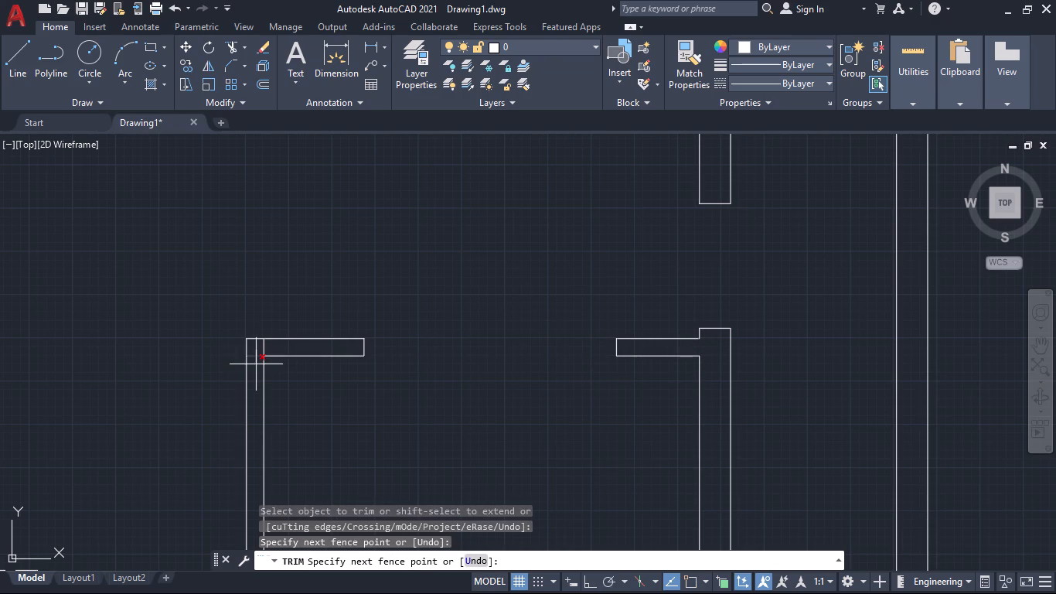
pyautogui.moveTo(256, 364); pyautogui.dragTo(272, 350)
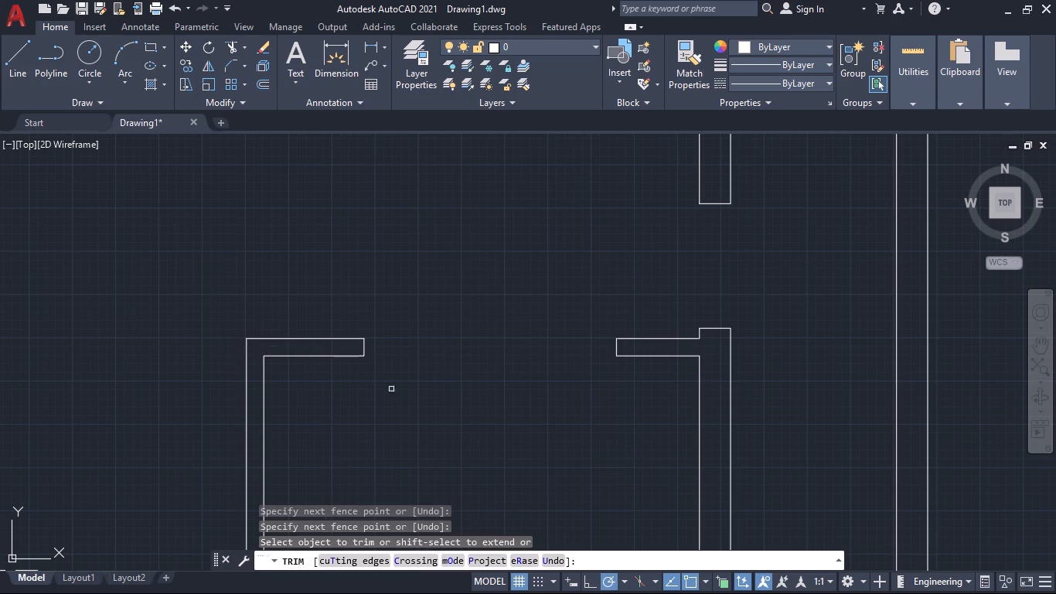
# Trim the crossing lines inside the corner where the vertical partition meets the lower-left horizontal partition.
pyautogui.scroll(-2, 421, 408)
pyautogui.moveTo(451, 433); pyautogui.dragTo(427, 343, button='middle')
pyautogui.scroll(-2, 448, 433)
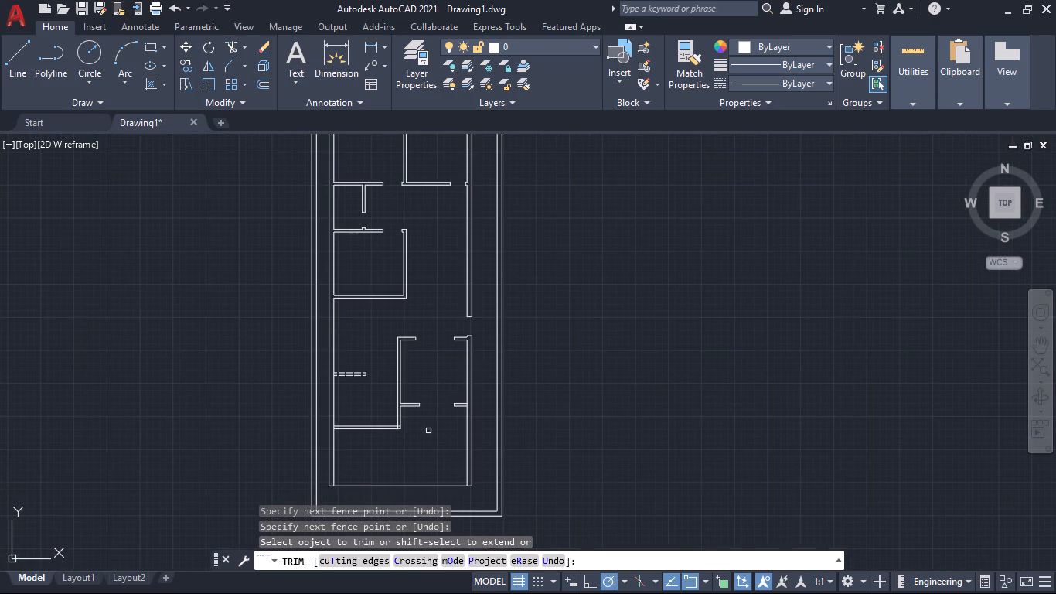
pyautogui.scroll(-1, 424, 441)
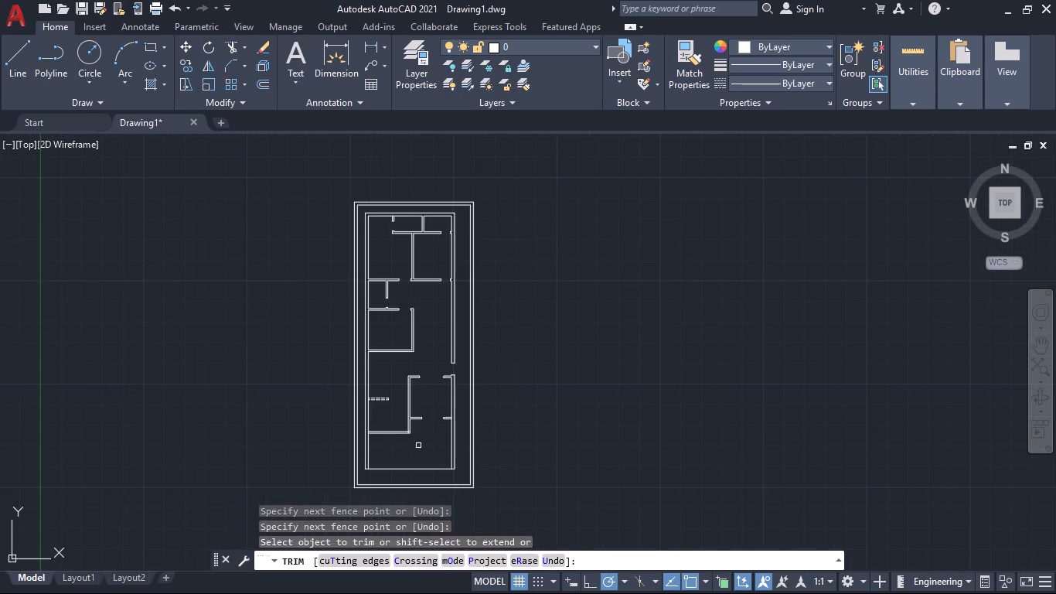
pyautogui.moveTo(417, 447); pyautogui.dragTo(462, 429, button='middle')
pyautogui.scroll(2, 448, 432)
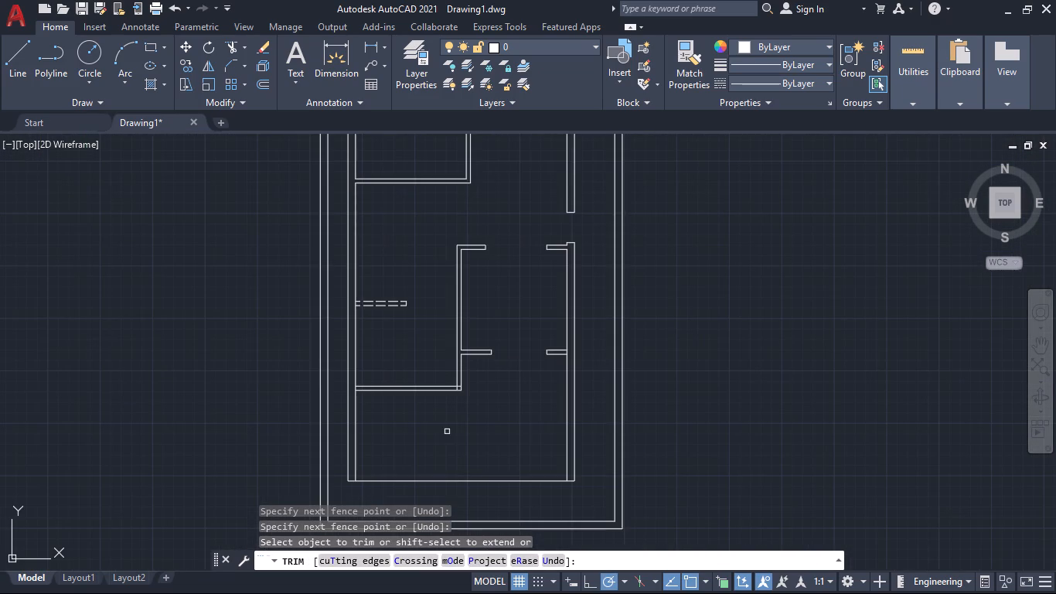
pyautogui.scroll(3, 445, 398)
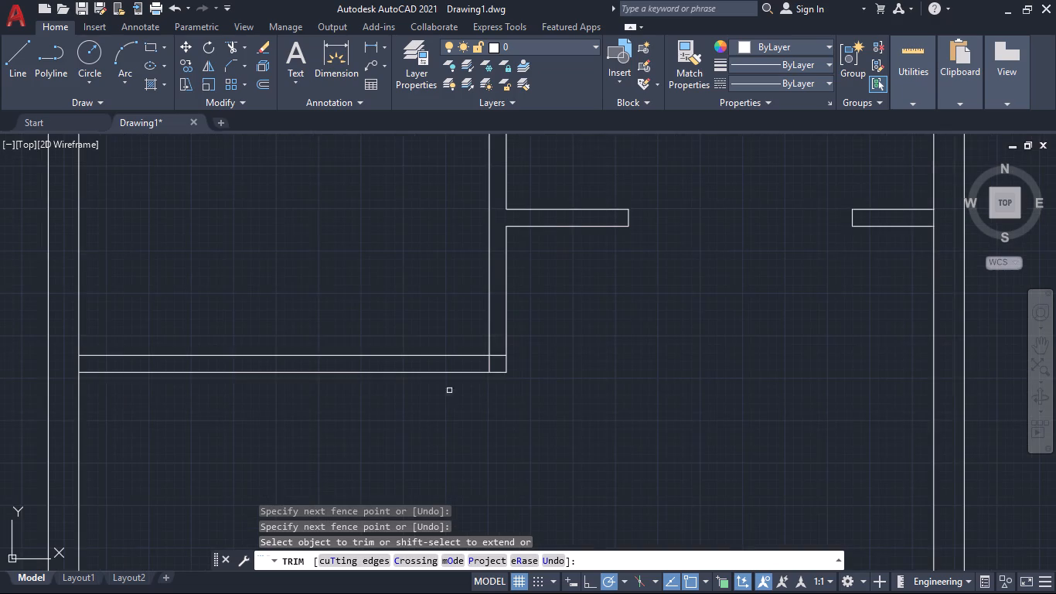
pyautogui.scroll(3, 492, 358)
pyautogui.moveTo(507, 334); pyautogui.dragTo(460, 385)
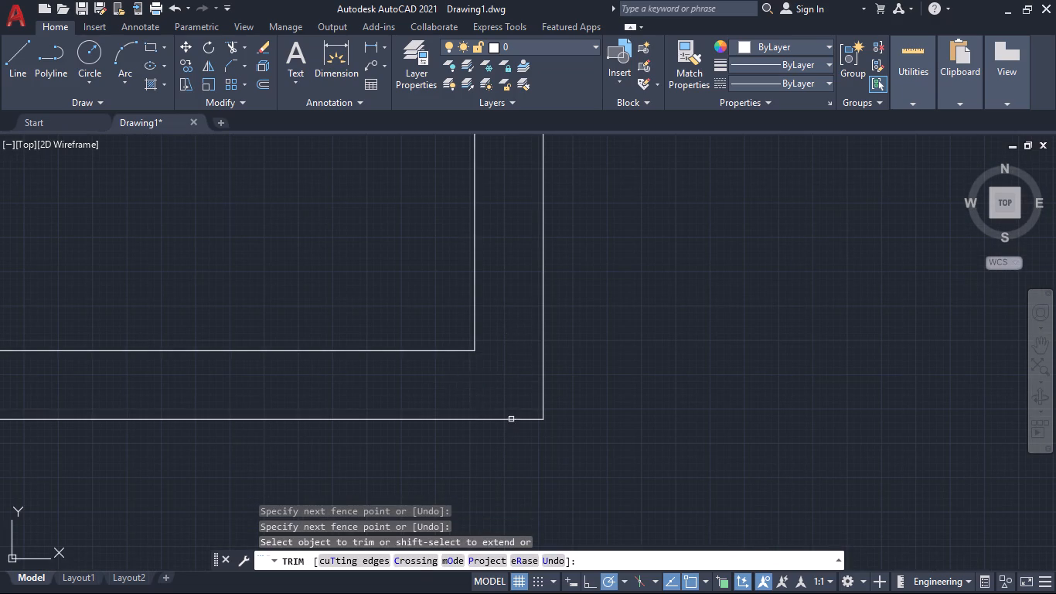
# Trim the left wall's inner line between the two faces of the lower-left horizontal partition to open the junction.
pyautogui.scroll(-4, 524, 430)
pyautogui.moveTo(541, 490); pyautogui.dragTo(560, 405, button='middle')
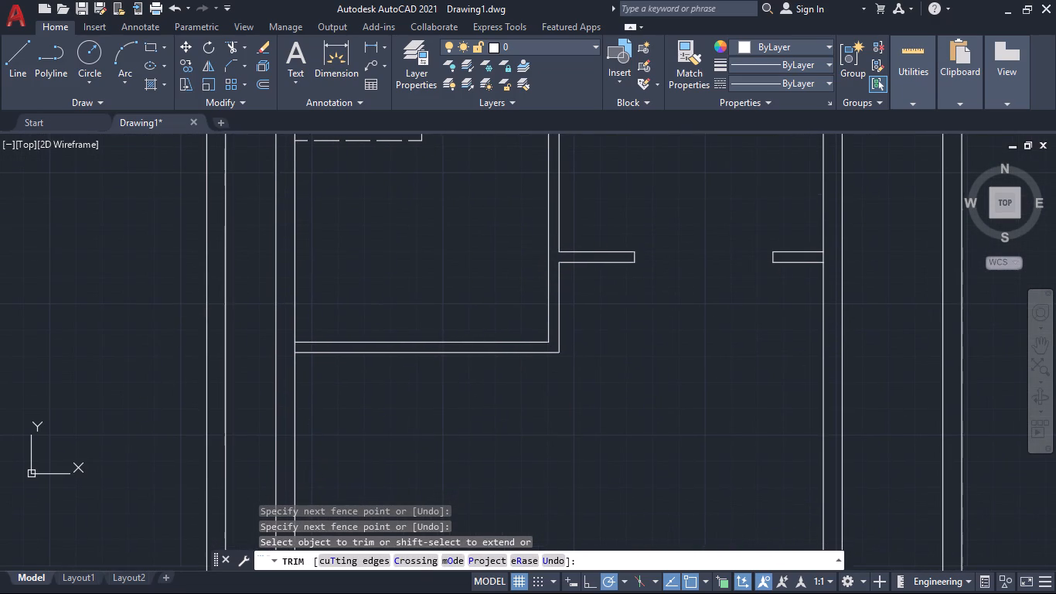
pyautogui.scroll(-1, 530, 417)
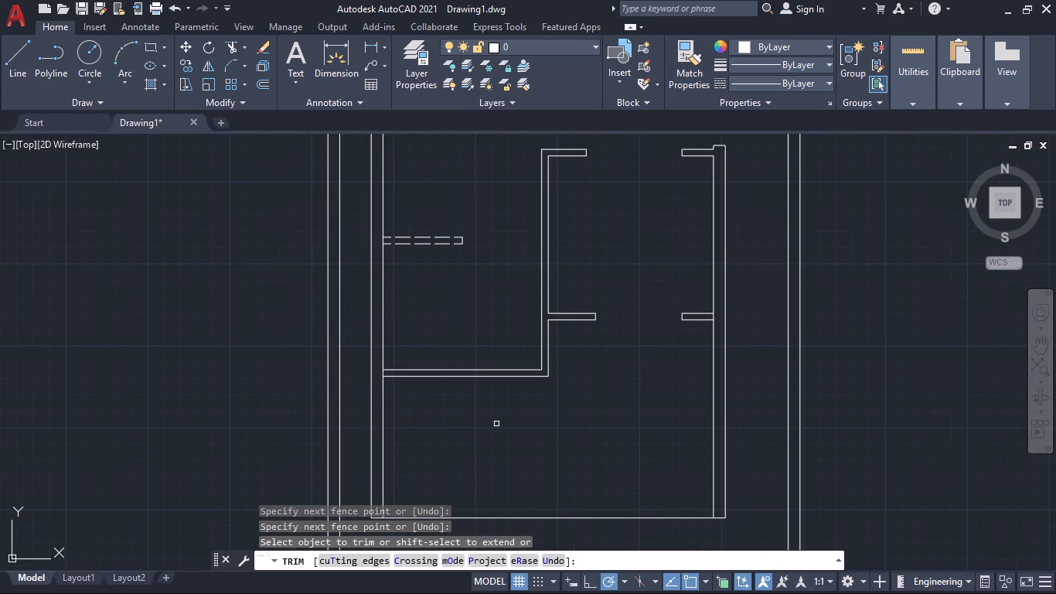
pyautogui.moveTo(515, 428); pyautogui.dragTo(496, 374, button='middle')
pyautogui.moveTo(515, 404); pyautogui.dragTo(516, 404, button='middle')
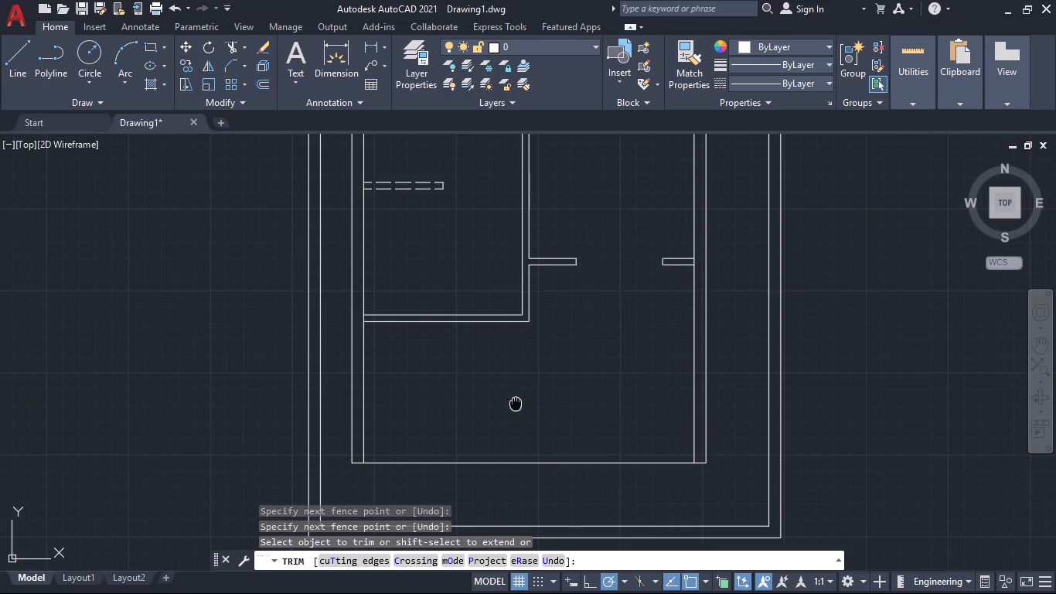
pyautogui.moveTo(516, 404); pyautogui.dragTo(510, 384, button='middle')
pyautogui.scroll(-1, 513, 387)
pyautogui.moveTo(518, 387); pyautogui.dragTo(514, 369, button='middle')
pyautogui.scroll(2, 529, 377)
pyautogui.scroll(-1, 529, 377)
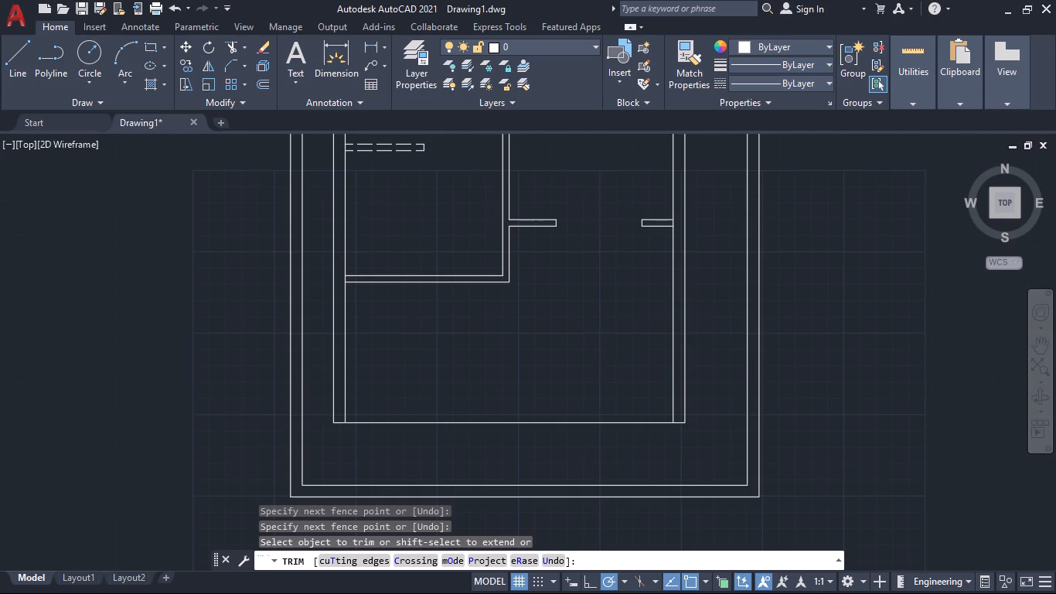
pyautogui.scroll(-2, 477, 348)
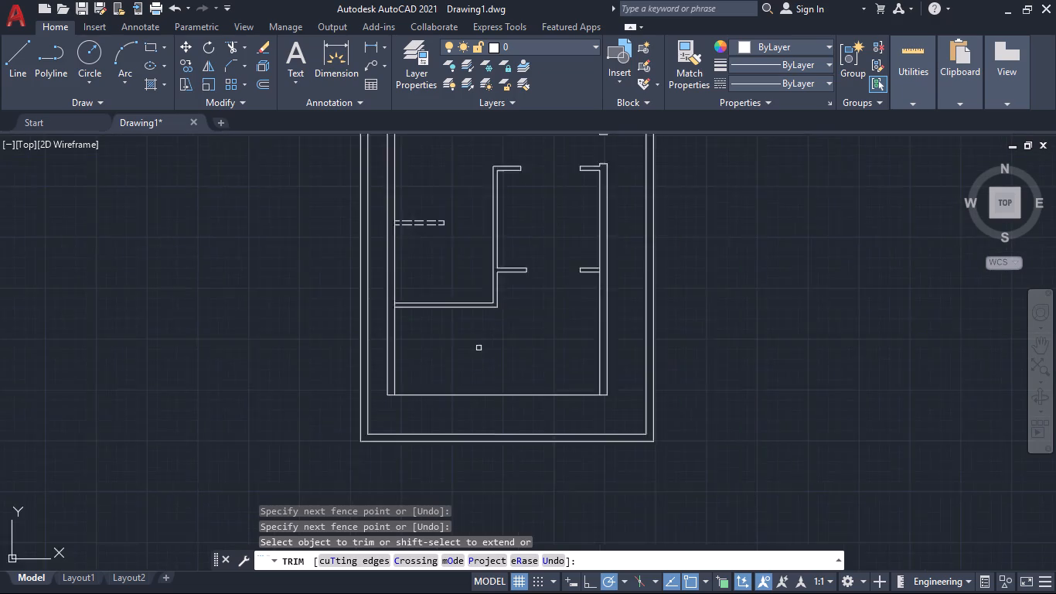
pyautogui.scroll(-1, 479, 348)
pyautogui.scroll(3, 459, 360)
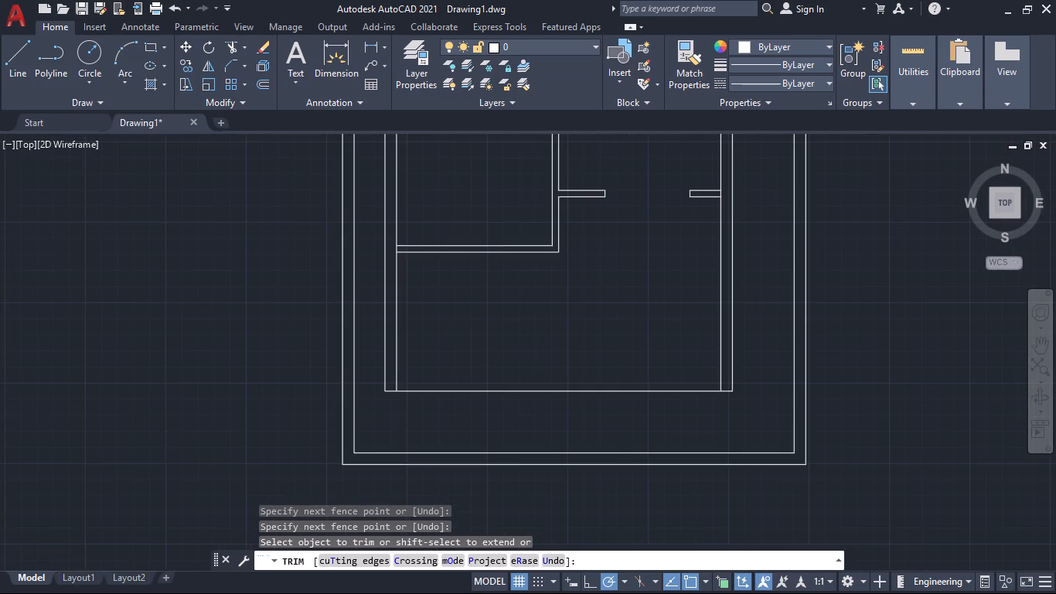
pyautogui.scroll(-2, 479, 343)
pyautogui.scroll(4, 462, 312)
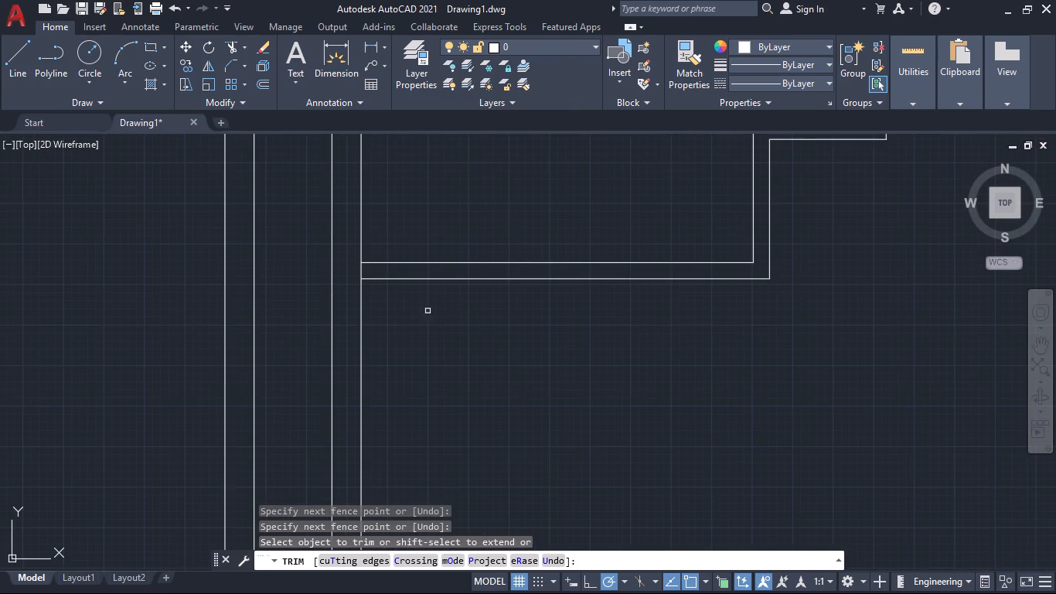
pyautogui.click(359, 274)
pyautogui.scroll(-3, 652, 396)
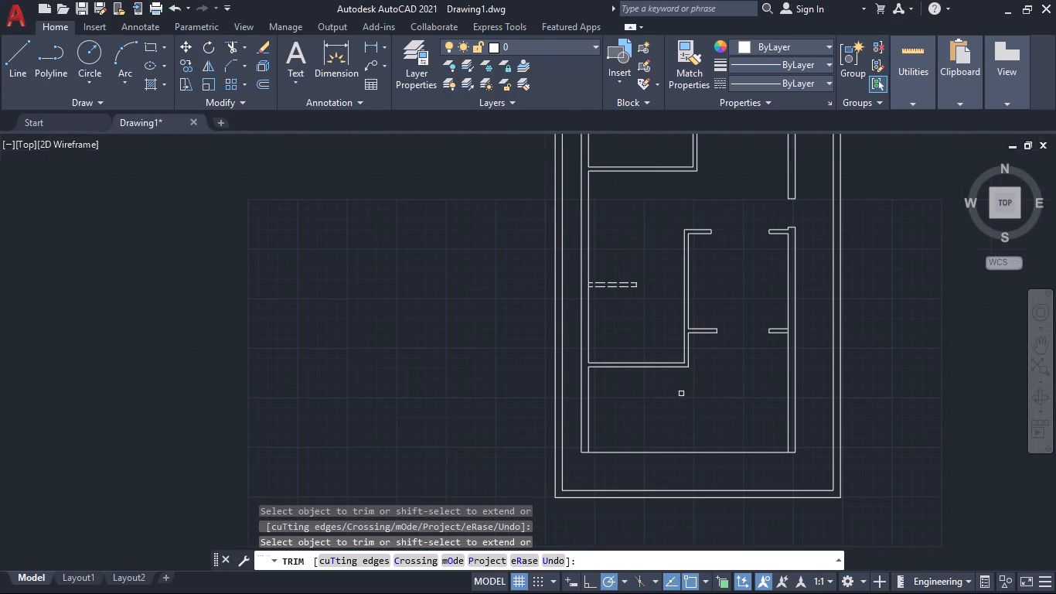
pyautogui.moveTo(729, 389); pyautogui.dragTo(676, 424, button='middle')
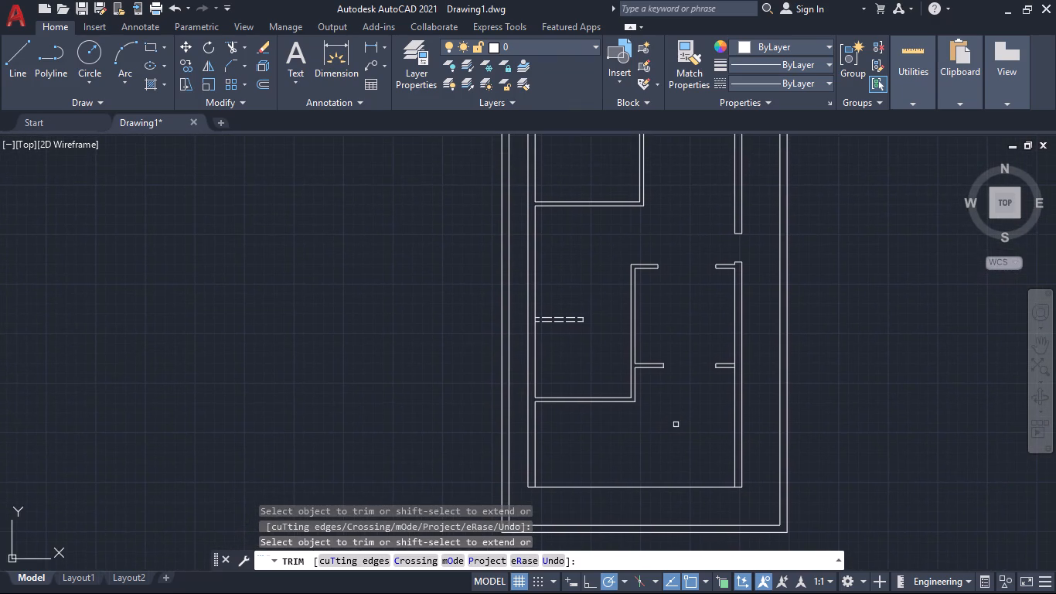
pyautogui.scroll(-2, 676, 425)
pyautogui.scroll(2, 640, 359)
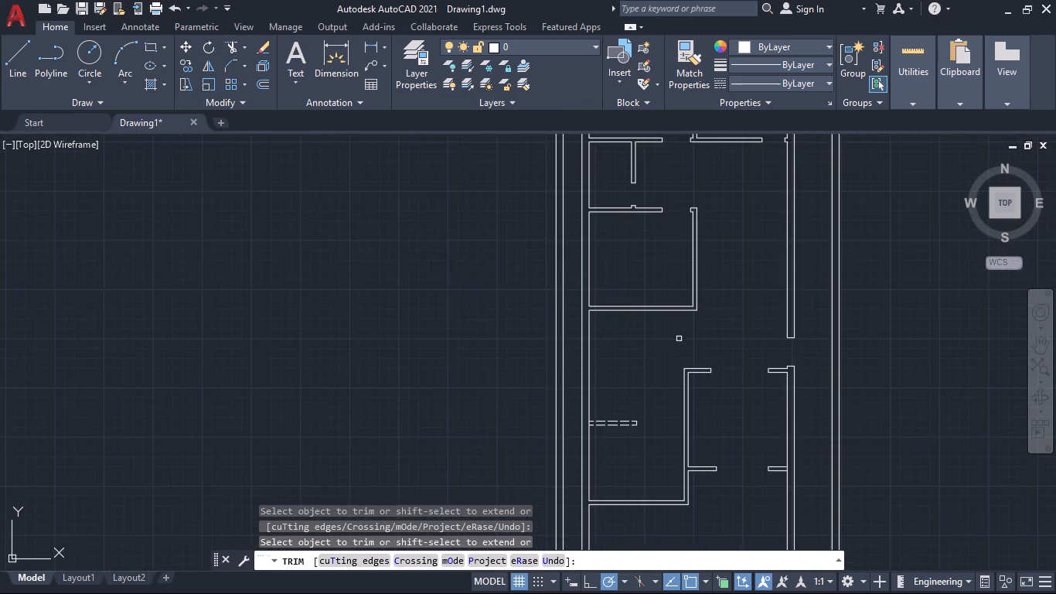
pyautogui.scroll(-1, 691, 339)
pyautogui.moveTo(819, 303); pyautogui.dragTo(676, 439, button='middle')
pyautogui.scroll(-1, 673, 368)
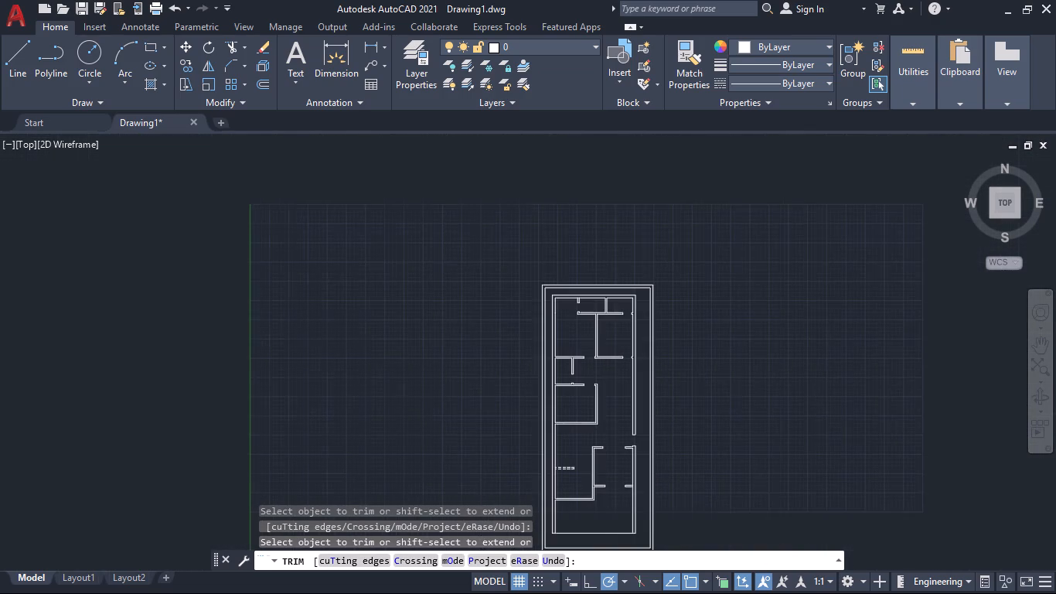
pyautogui.press('Escape')
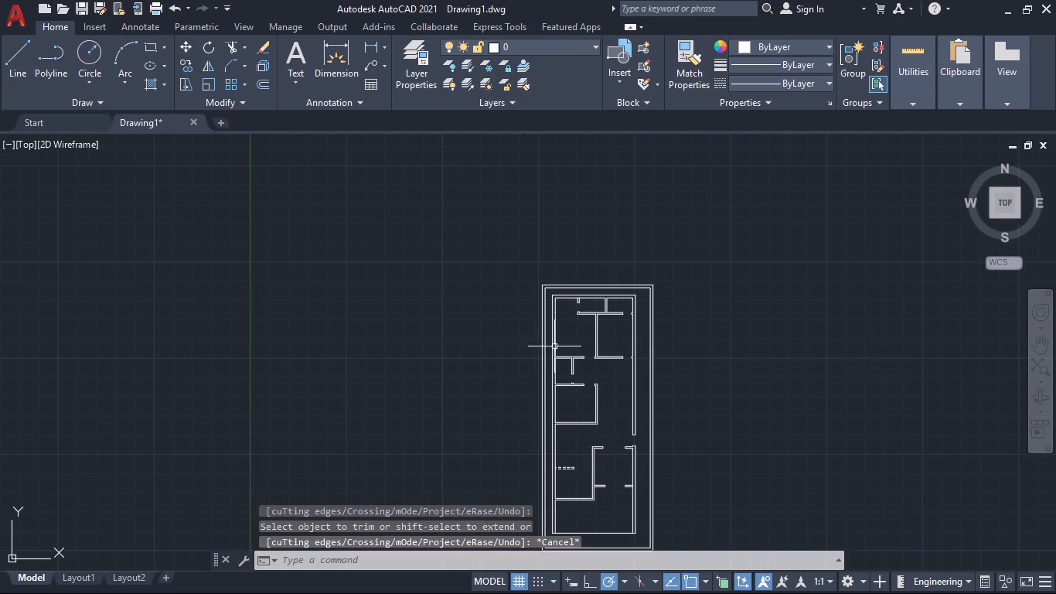
# Draw a rectangle 5" long and 4' wide in the empty area to the left of the plan.
pyautogui.click(151, 46)
pyautogui.click(305, 222)
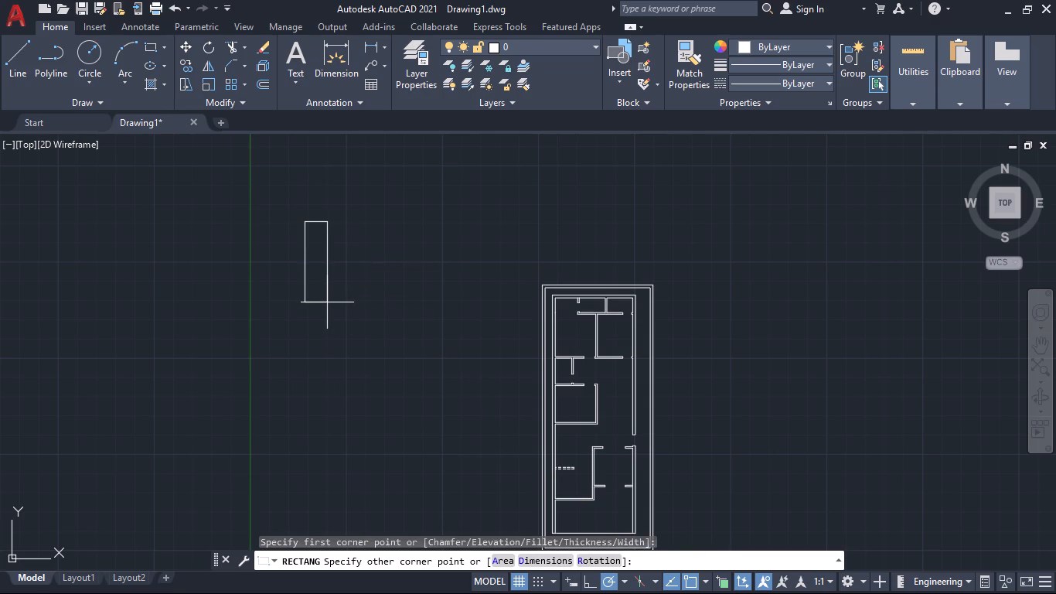
pyautogui.press('d')
pyautogui.press('Return')
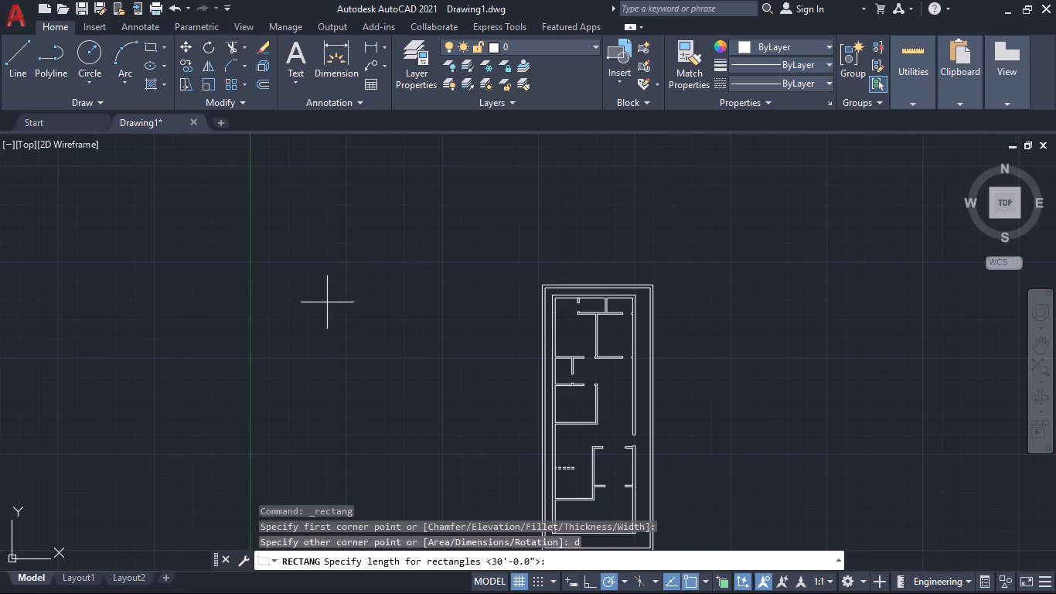
pyautogui.press('5')
pyautogui.hotkey('shift', '"')
pyautogui.press('Return')
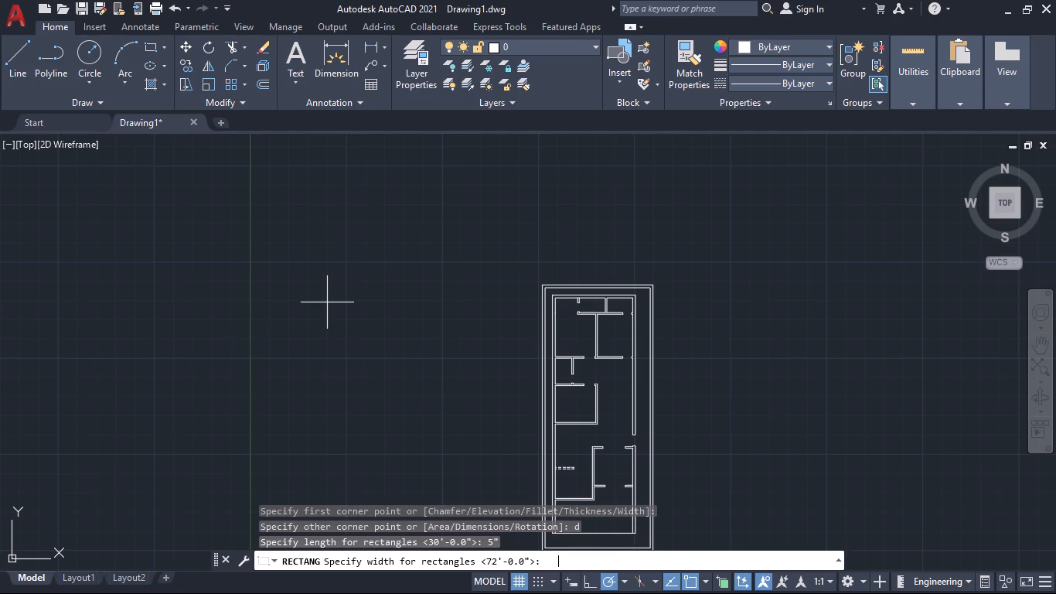
pyautogui.press('4')
pyautogui.press("'")
pyautogui.press('Return')
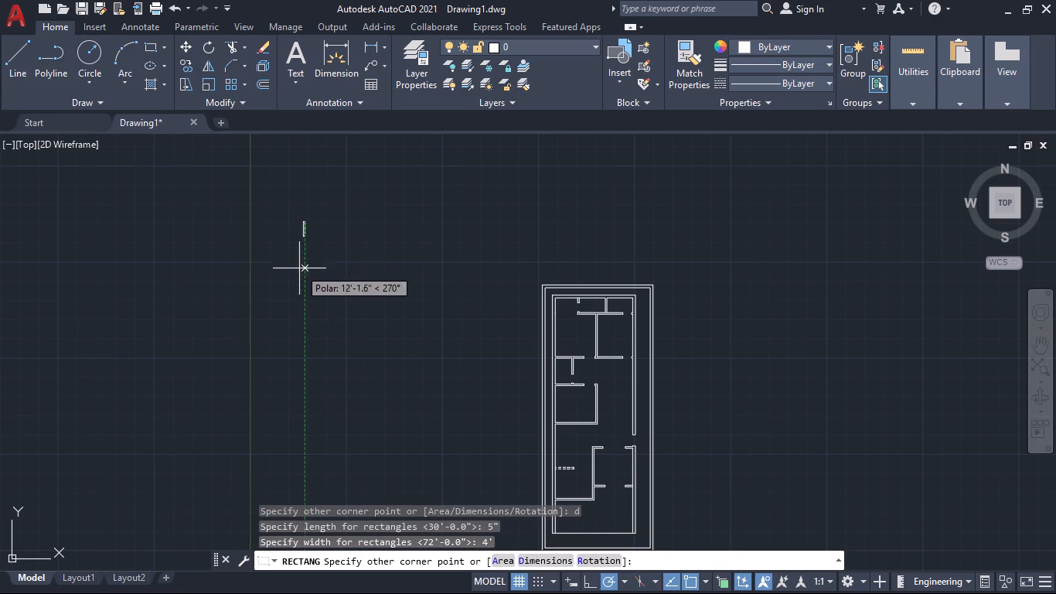
pyautogui.click(292, 277)
# Draw a multiline with Zero justification from the rectangle's bottom edge midpoint to its top edge midpoint.
pyautogui.scroll(3, 312, 244)
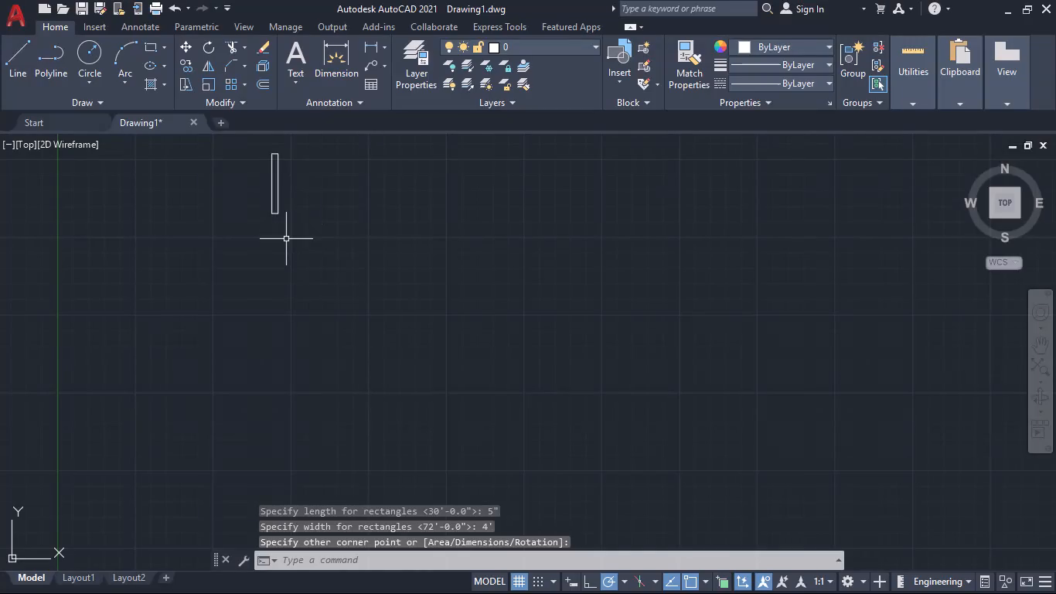
pyautogui.moveTo(344, 250); pyautogui.dragTo(375, 373, button='middle')
pyautogui.write('ml')
pyautogui.press('Return')
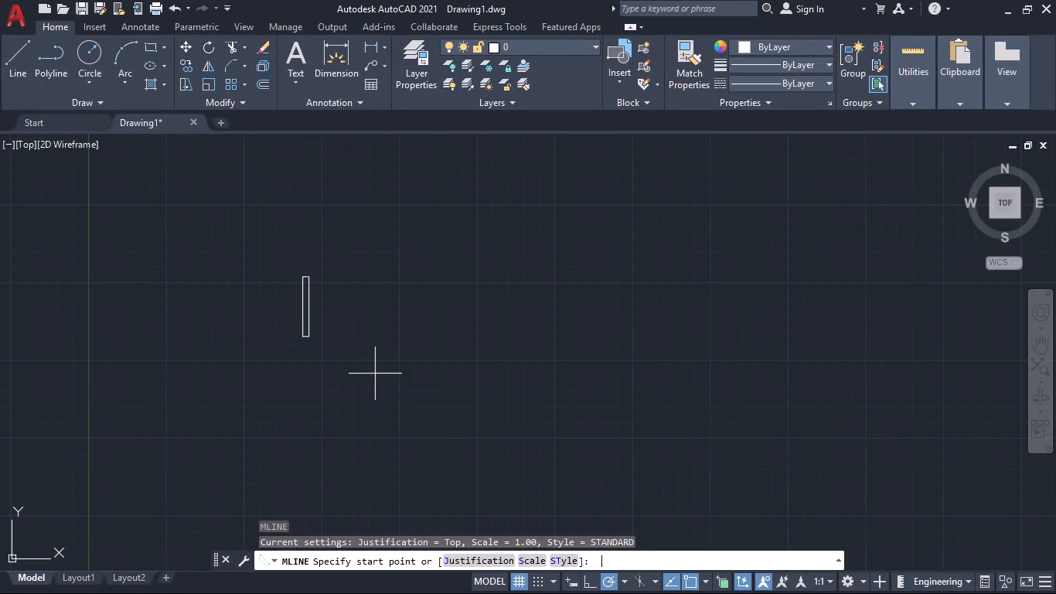
pyautogui.scroll(5, 326, 327)
pyautogui.moveTo(287, 323); pyautogui.dragTo(611, 348, button='middle')
pyautogui.scroll(1, 611, 348)
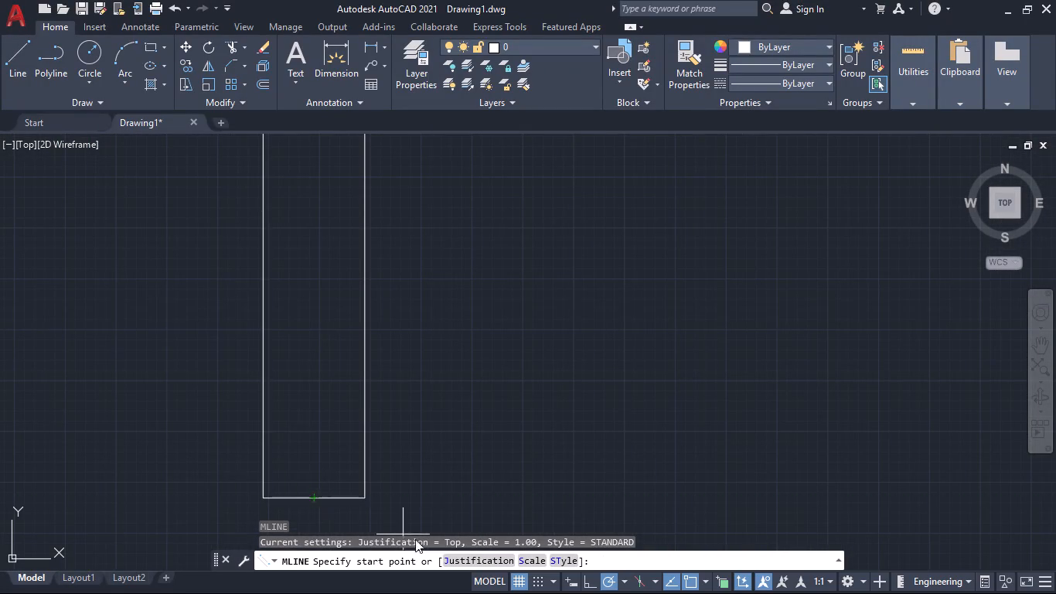
pyautogui.click(458, 560)
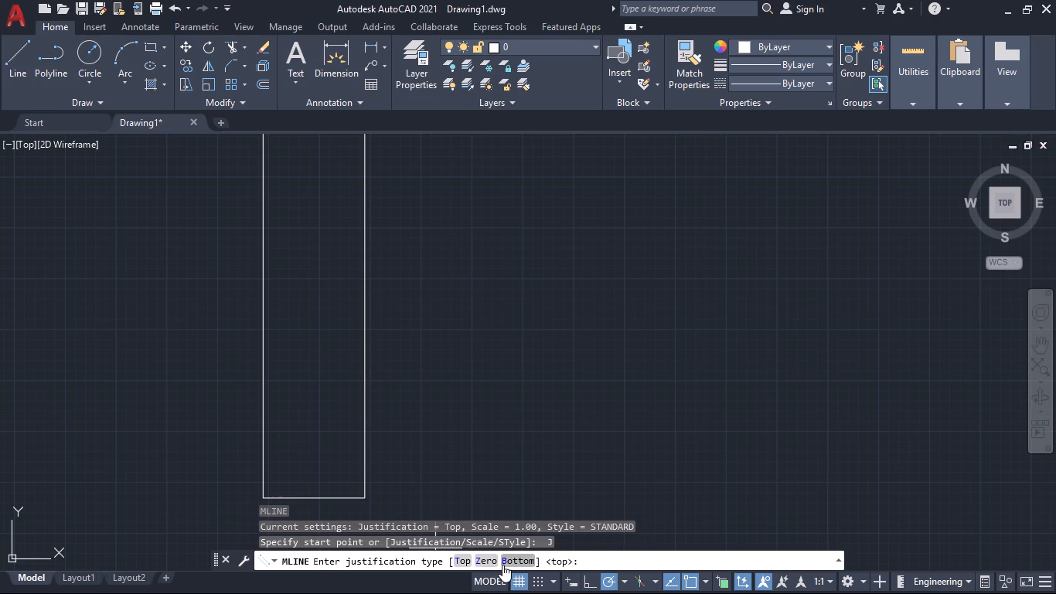
pyautogui.click(485, 563)
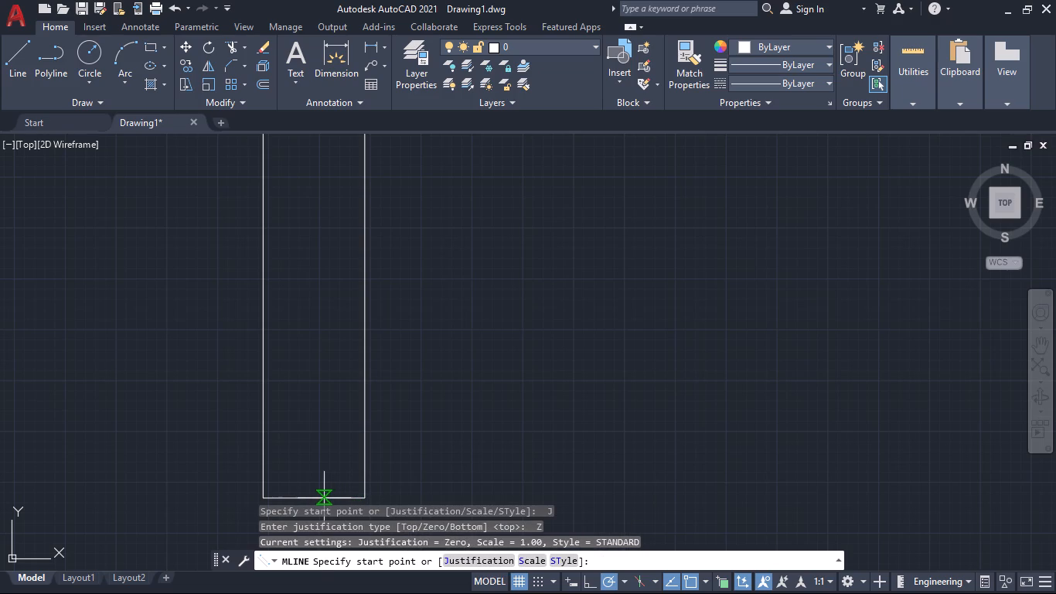
pyautogui.click(316, 497)
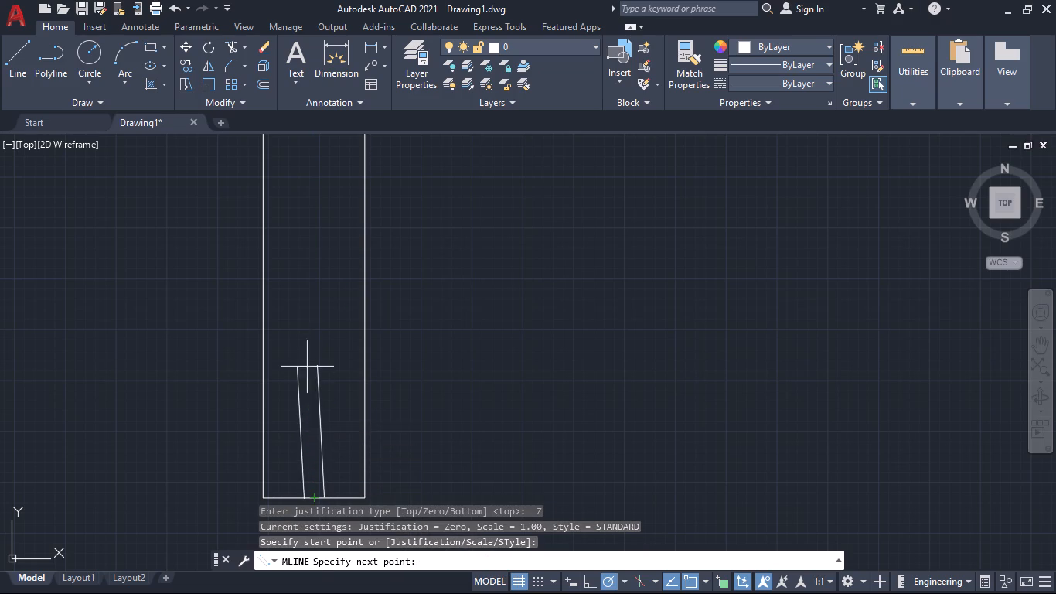
pyautogui.scroll(-3, 307, 367)
pyautogui.moveTo(310, 220); pyautogui.dragTo(291, 364, button='middle')
pyautogui.scroll(5, 299, 307)
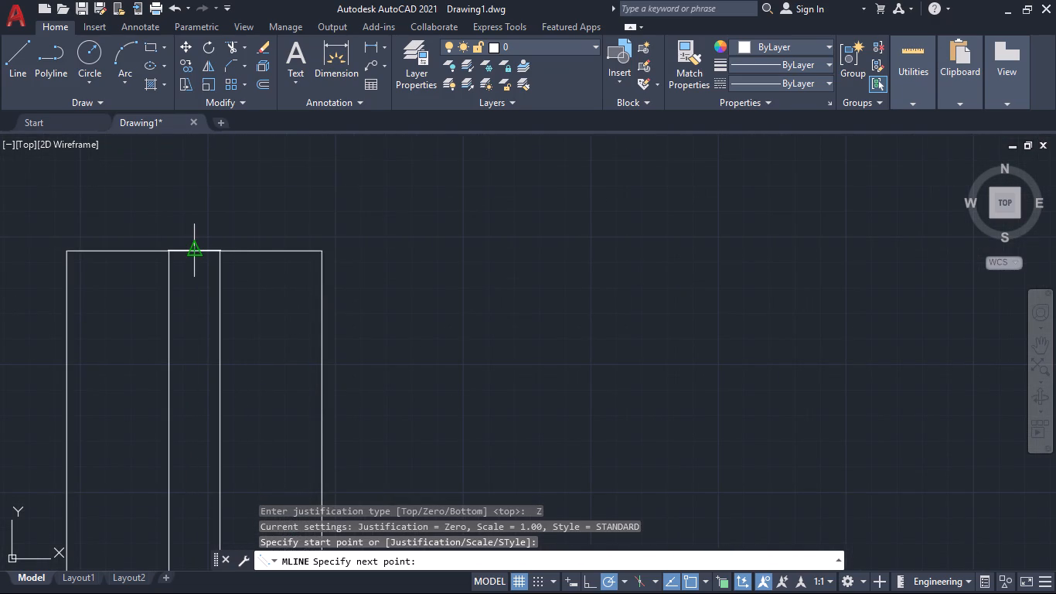
pyautogui.click(196, 244)
pyautogui.scroll(-1, 321, 237)
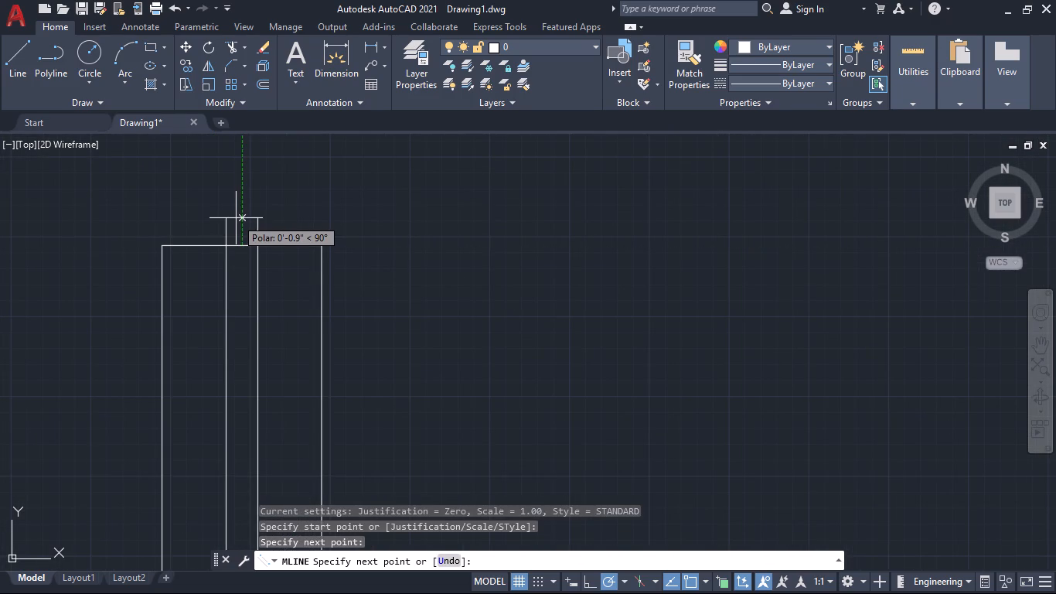
pyautogui.press('space')
pyautogui.scroll(-2, 431, 300)
pyautogui.moveTo(468, 368); pyautogui.dragTo(447, 242, button='middle')
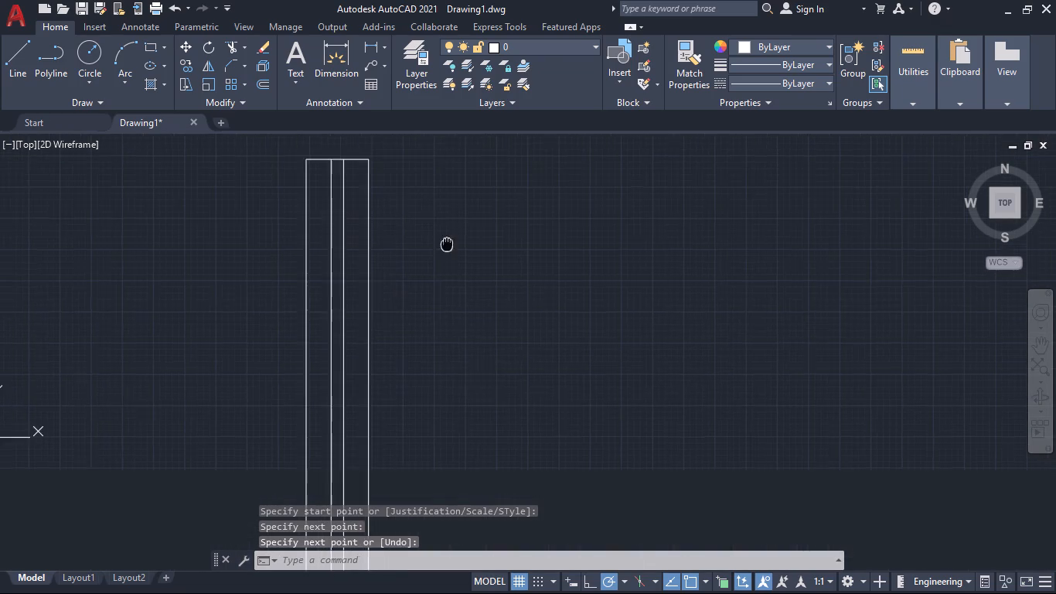
# Move the whole window symbol, taken from its bottom corner, to the empty area to the right of the plan.
pyautogui.moveTo(447, 242); pyautogui.dragTo(447, 233, button='middle')
pyautogui.scroll(-3, 452, 237)
pyautogui.click(471, 392)
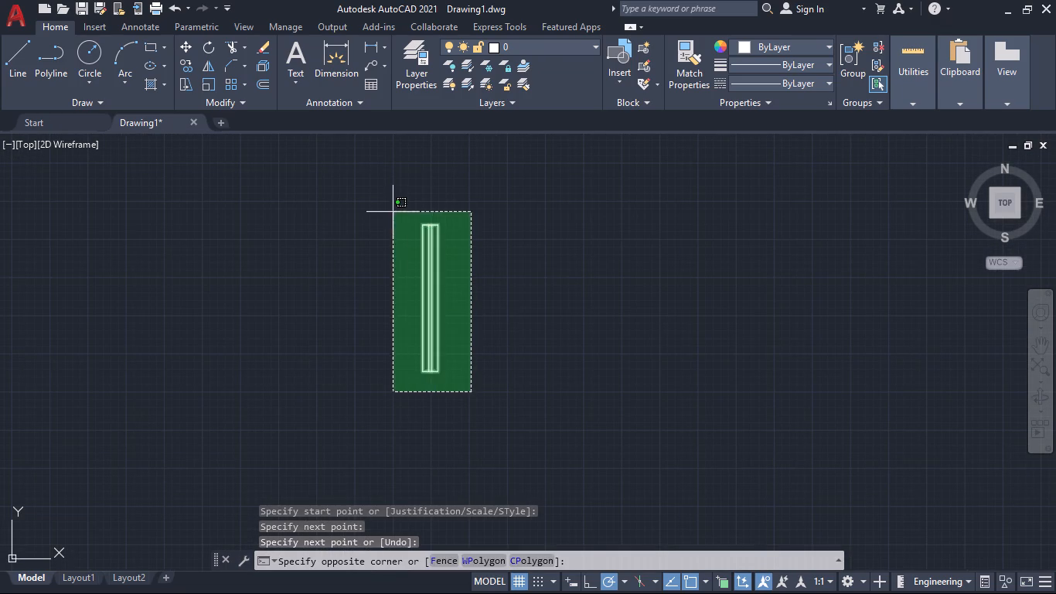
pyautogui.click(393, 202)
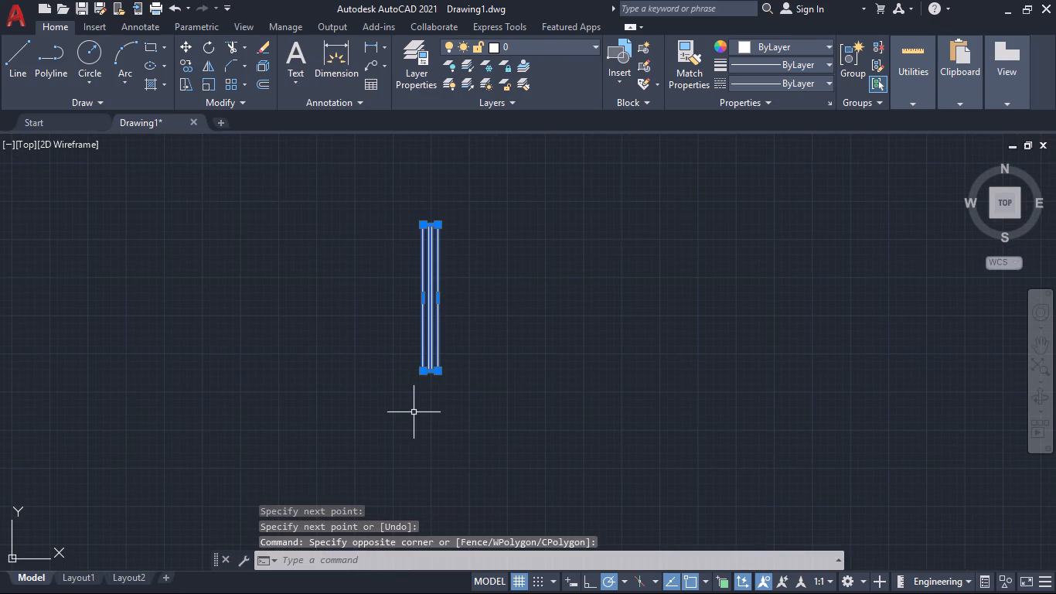
pyautogui.press('m')
pyautogui.press('Return')
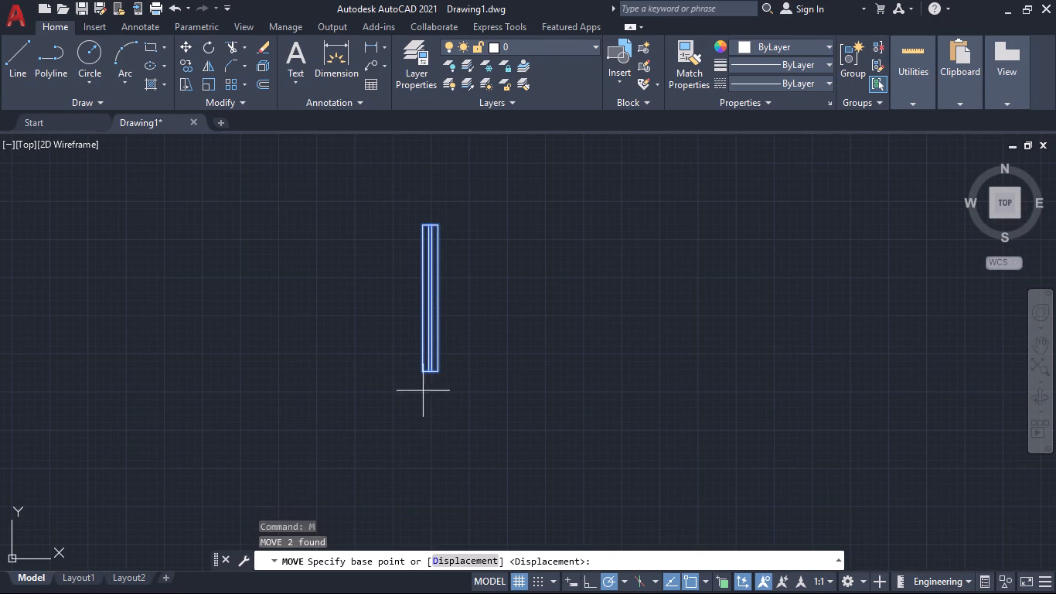
pyautogui.scroll(2, 419, 388)
pyautogui.click(440, 344)
pyautogui.scroll(-5, 587, 411)
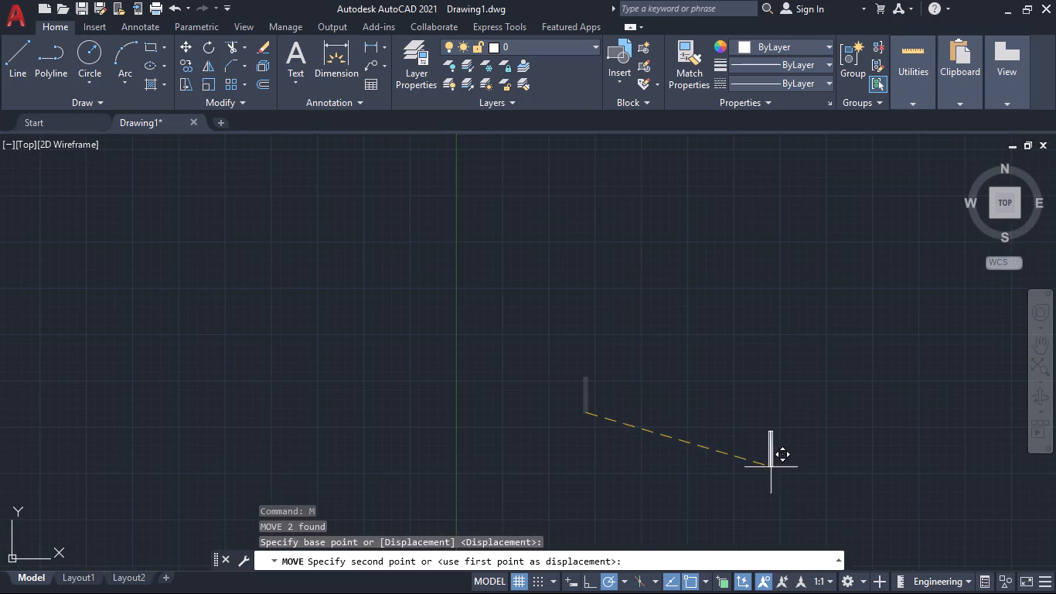
pyautogui.moveTo(772, 467); pyautogui.dragTo(273, 354, button='middle')
pyautogui.scroll(-2, 617, 367)
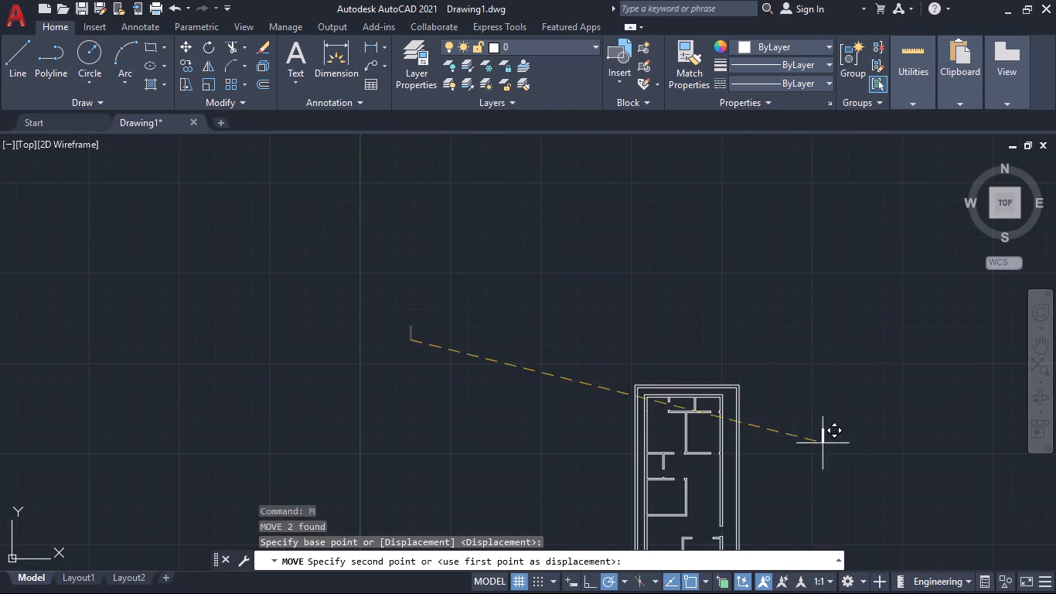
pyautogui.moveTo(860, 463); pyautogui.dragTo(608, 324, button='middle')
pyautogui.scroll(3, 562, 311)
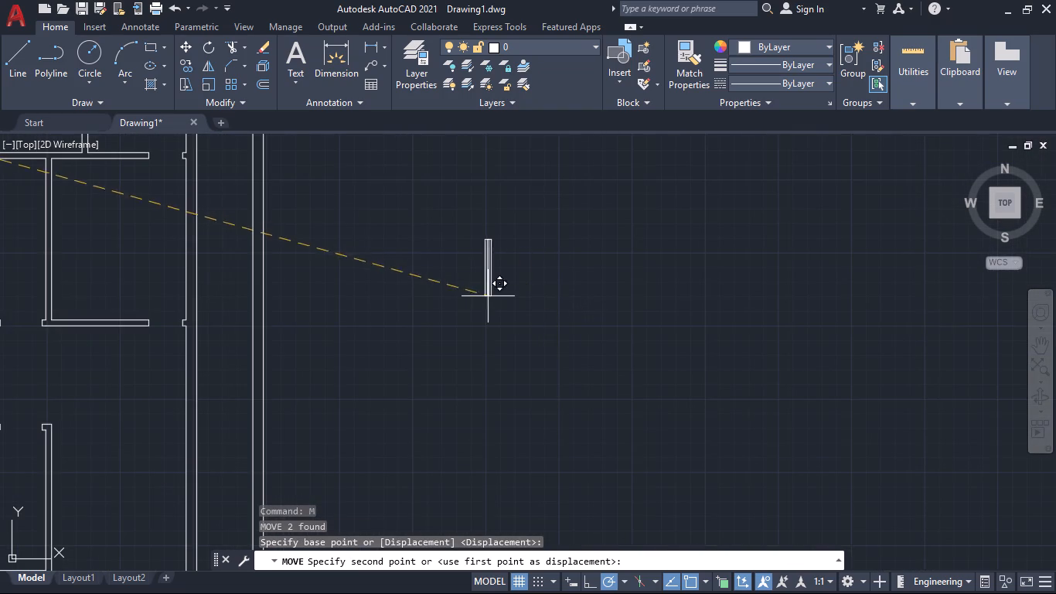
pyautogui.click(487, 295)
pyautogui.scroll(-2, 404, 407)
pyautogui.moveTo(405, 397); pyautogui.dragTo(568, 361, button='middle')
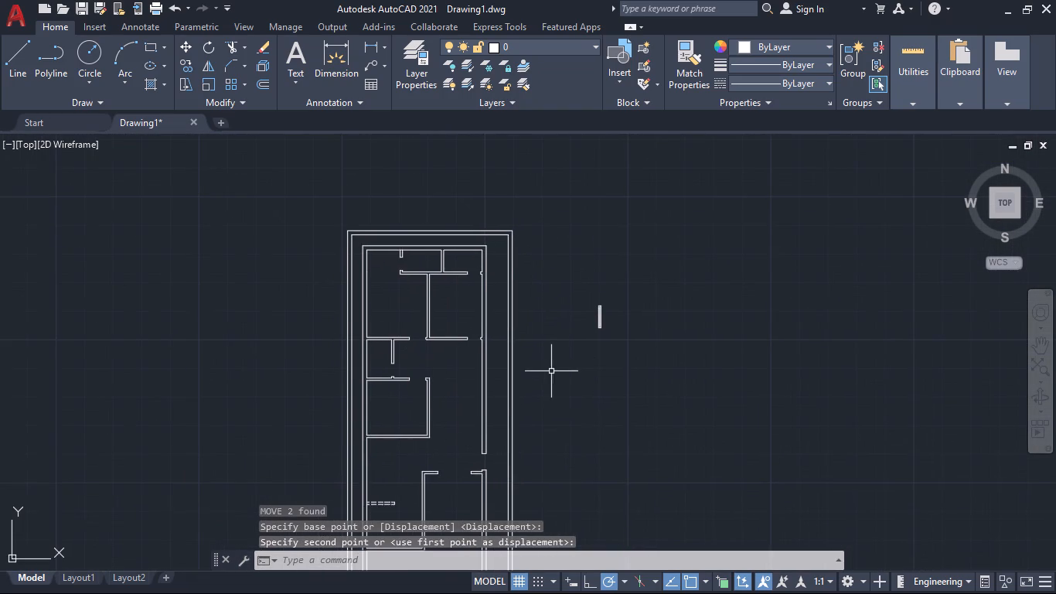
# Insert the Door - Imperial block from the architectural tool palette in the empty area above and to the right of the window symbol.
pyautogui.scroll(3, 545, 370)
pyautogui.moveTo(537, 323); pyautogui.dragTo(622, 413, button='middle')
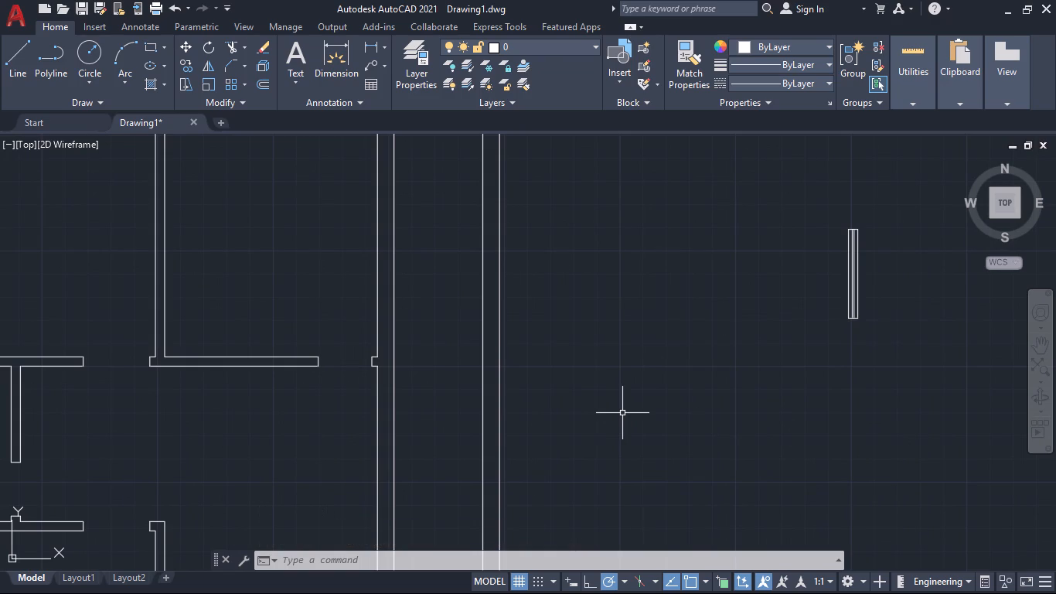
pyautogui.scroll(-2, 622, 413)
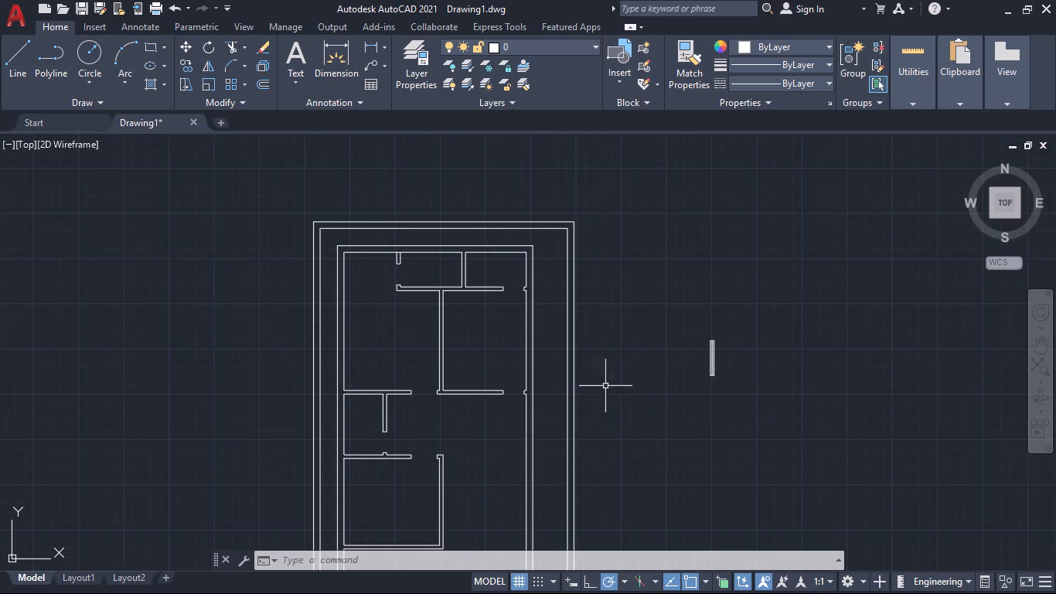
pyautogui.moveTo(632, 404); pyautogui.dragTo(552, 377, button='middle')
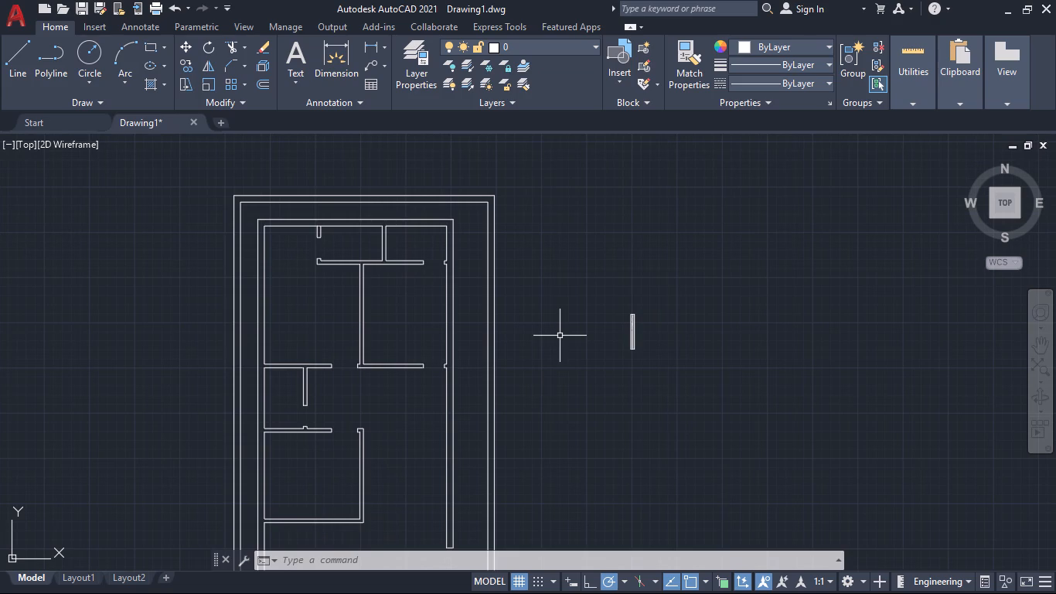
pyautogui.hotkey('ctrl', '3')
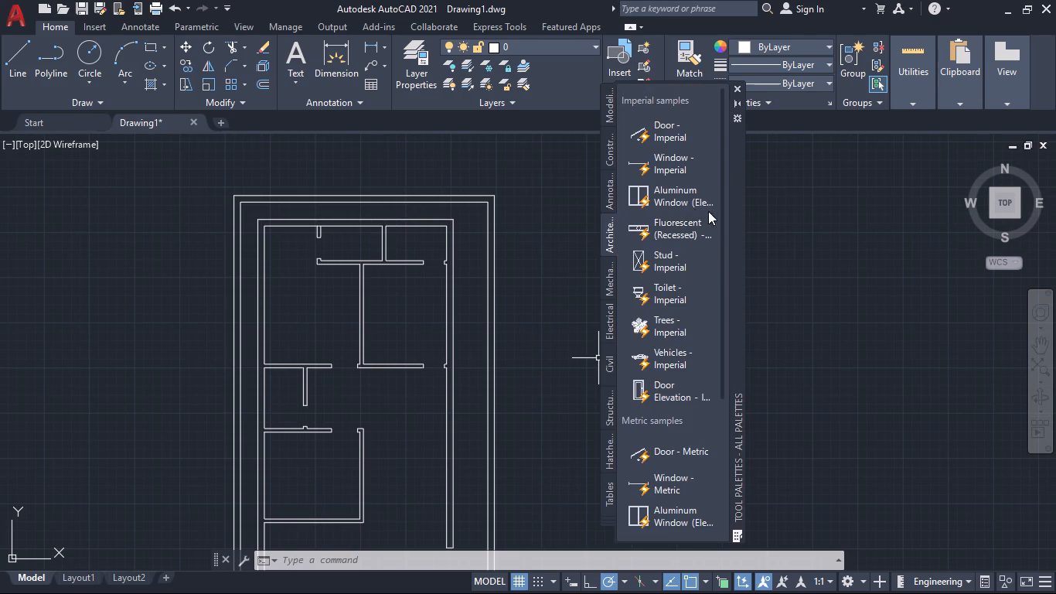
pyautogui.click(653, 141)
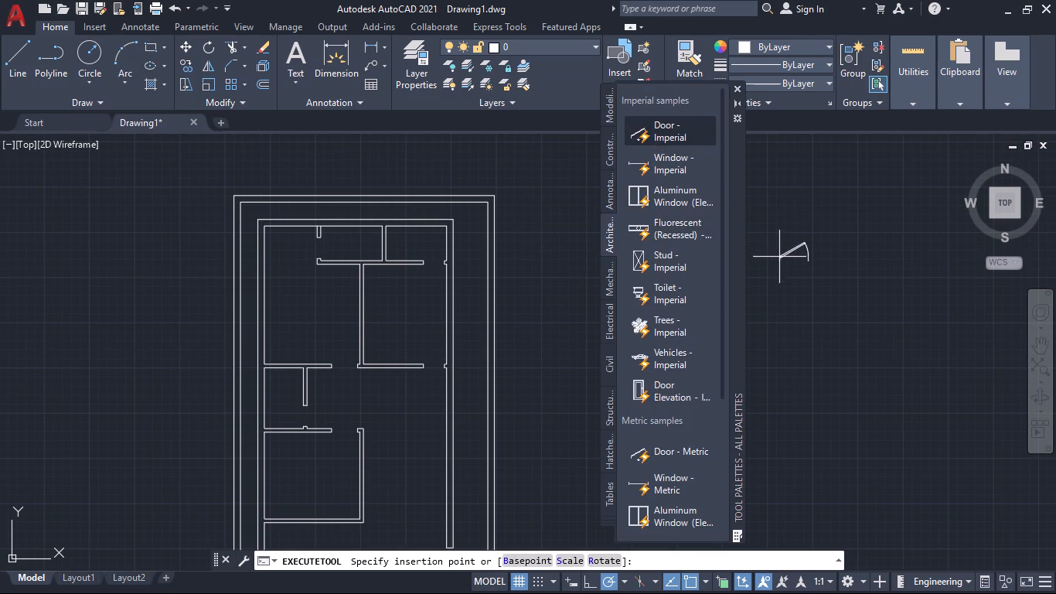
pyautogui.click(777, 265)
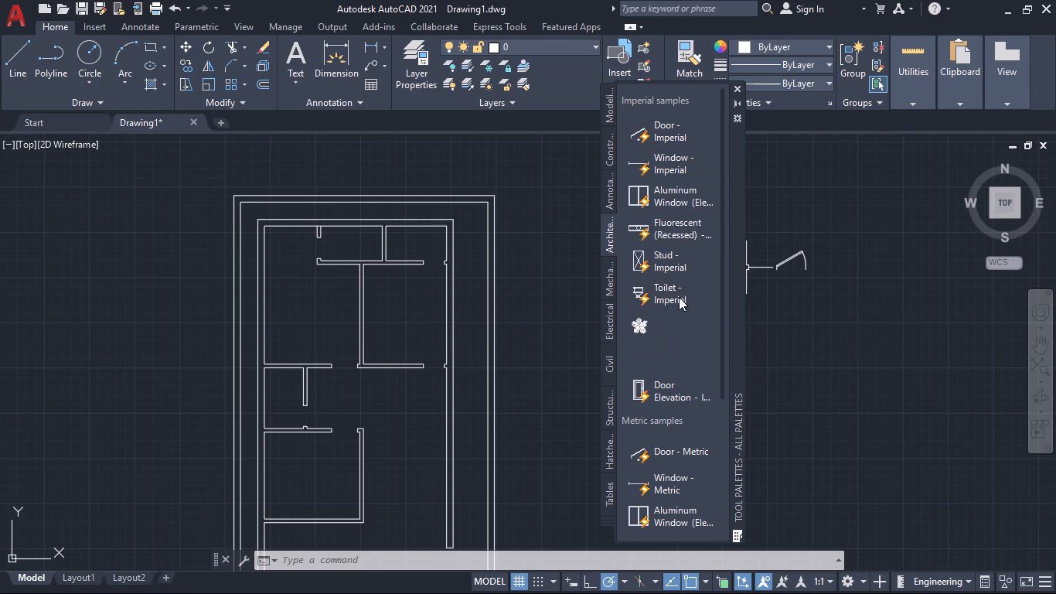
pyautogui.scroll(-2, 694, 405)
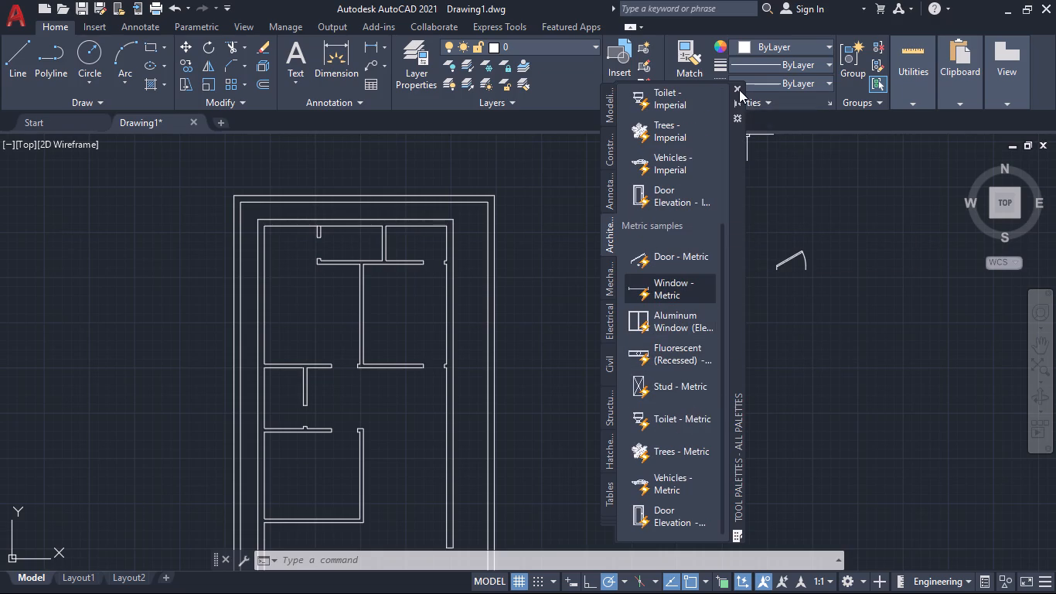
pyautogui.scroll(-1, 686, 370)
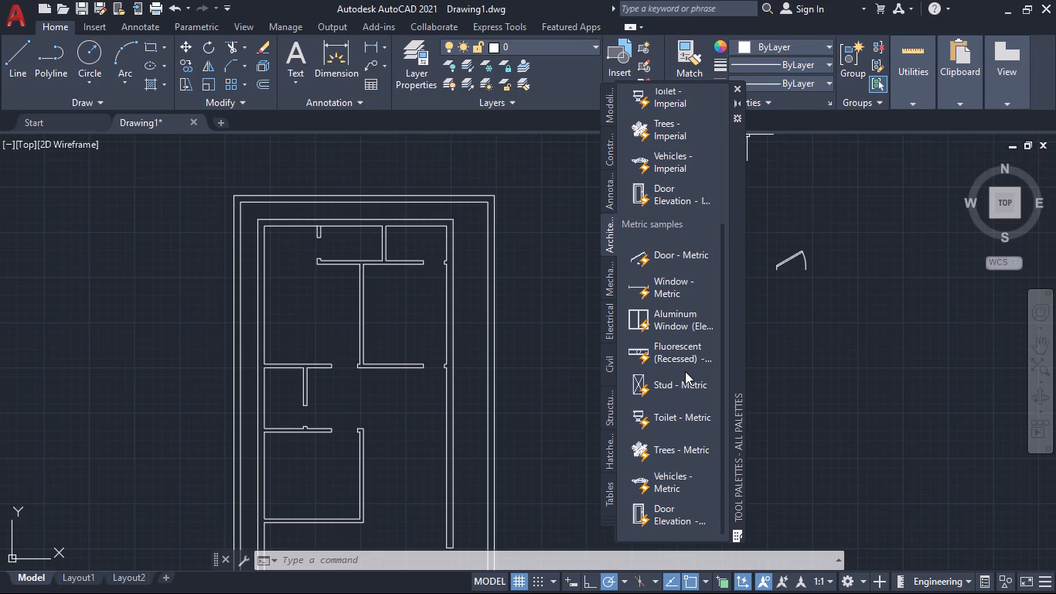
pyautogui.scroll(-3, 685, 371)
pyautogui.scroll(7, 672, 377)
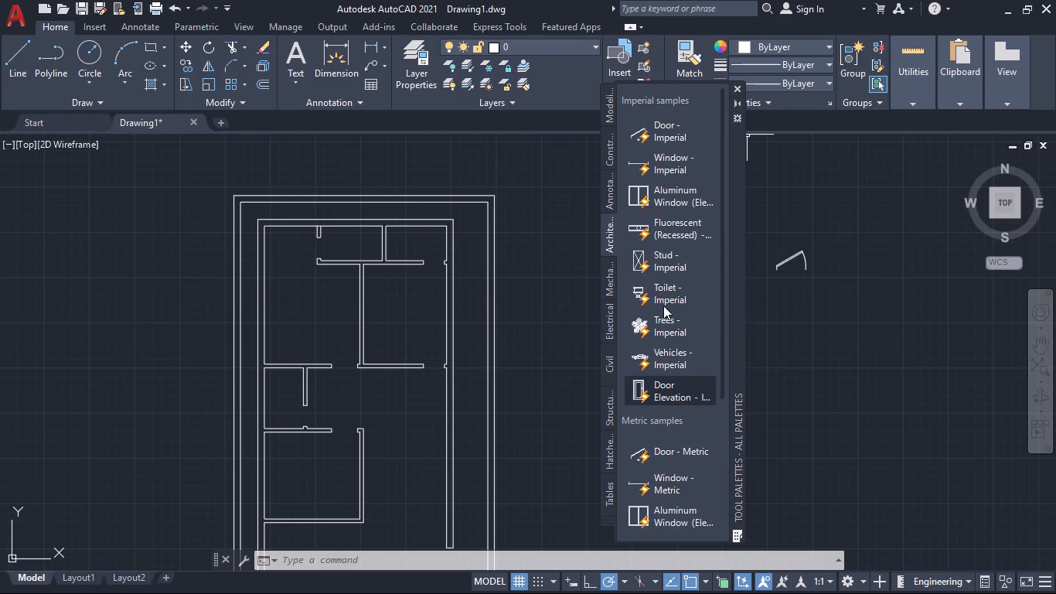
pyautogui.click(736, 85)
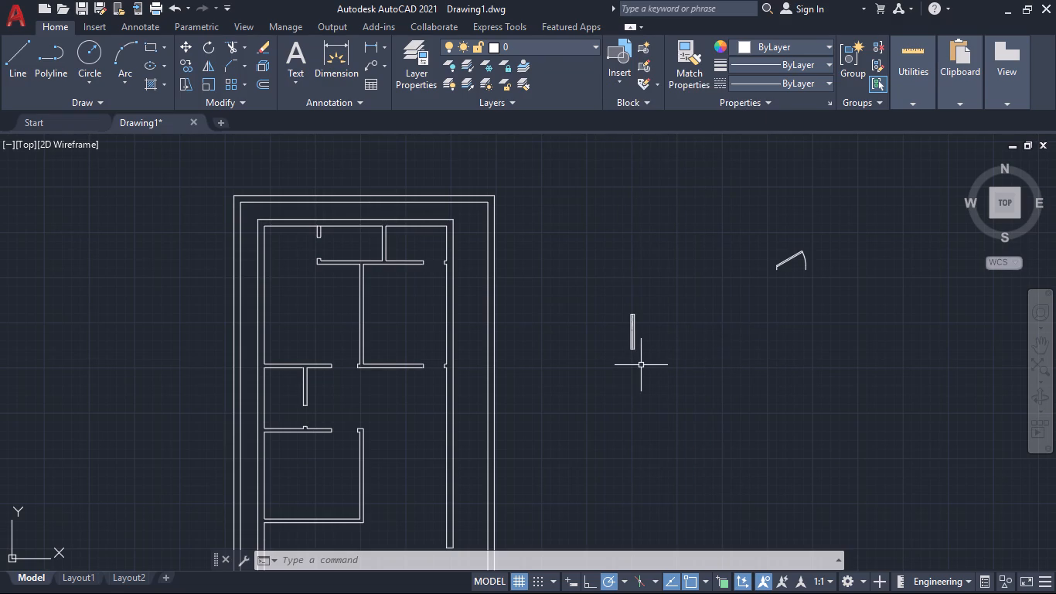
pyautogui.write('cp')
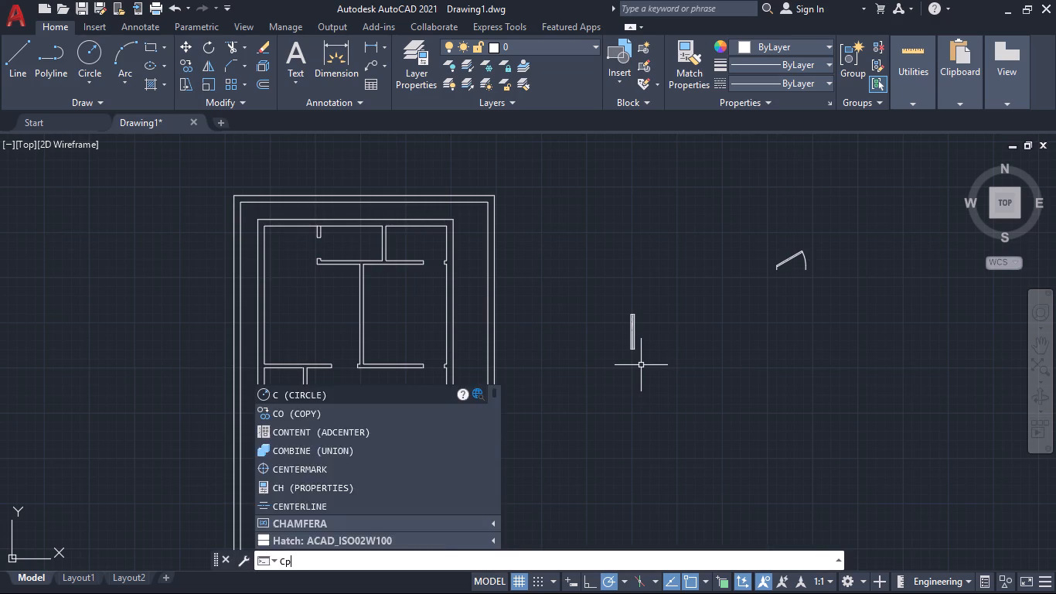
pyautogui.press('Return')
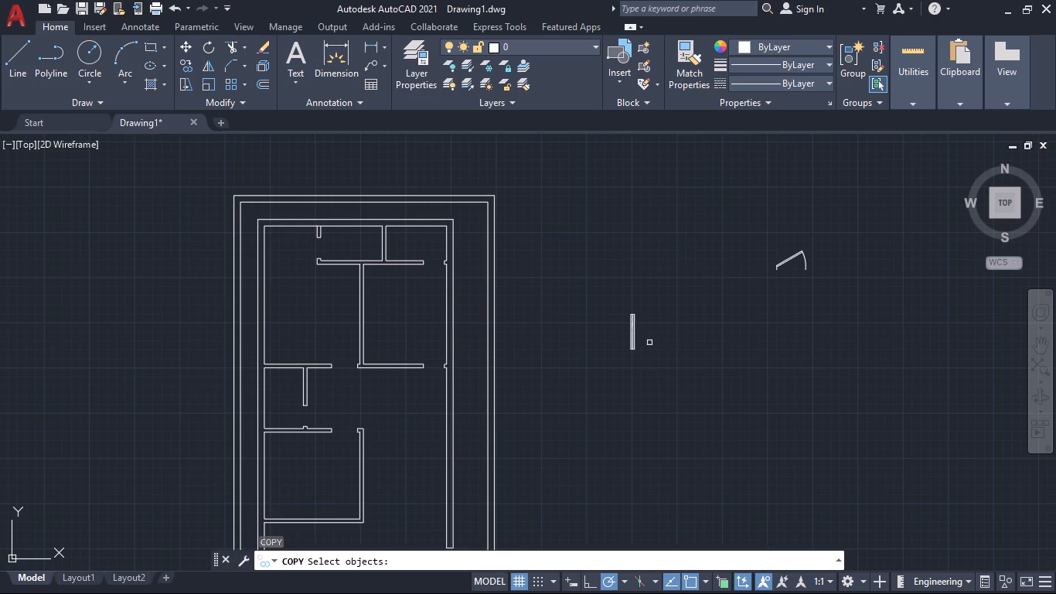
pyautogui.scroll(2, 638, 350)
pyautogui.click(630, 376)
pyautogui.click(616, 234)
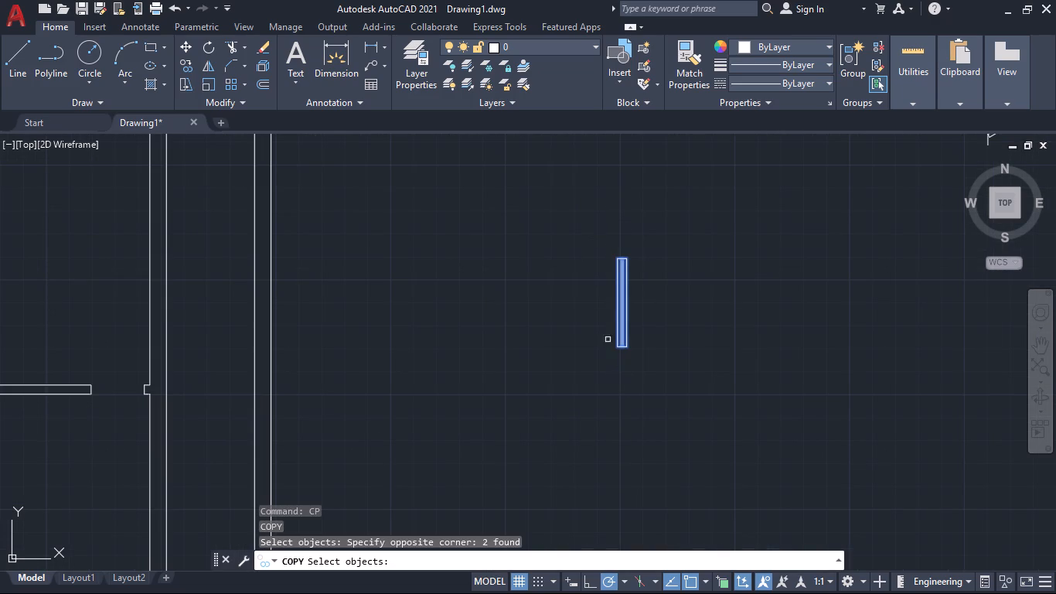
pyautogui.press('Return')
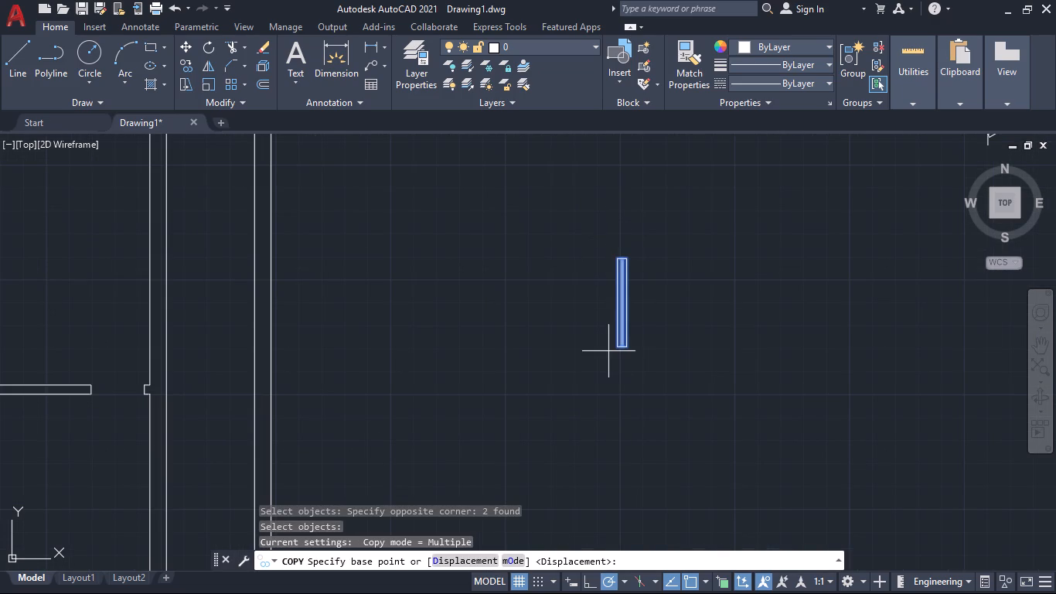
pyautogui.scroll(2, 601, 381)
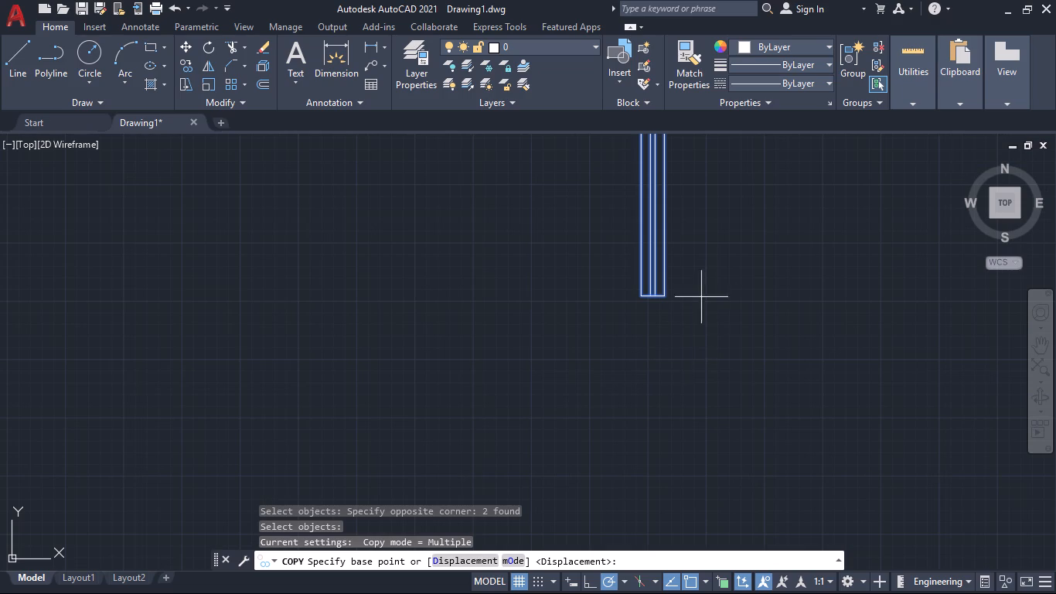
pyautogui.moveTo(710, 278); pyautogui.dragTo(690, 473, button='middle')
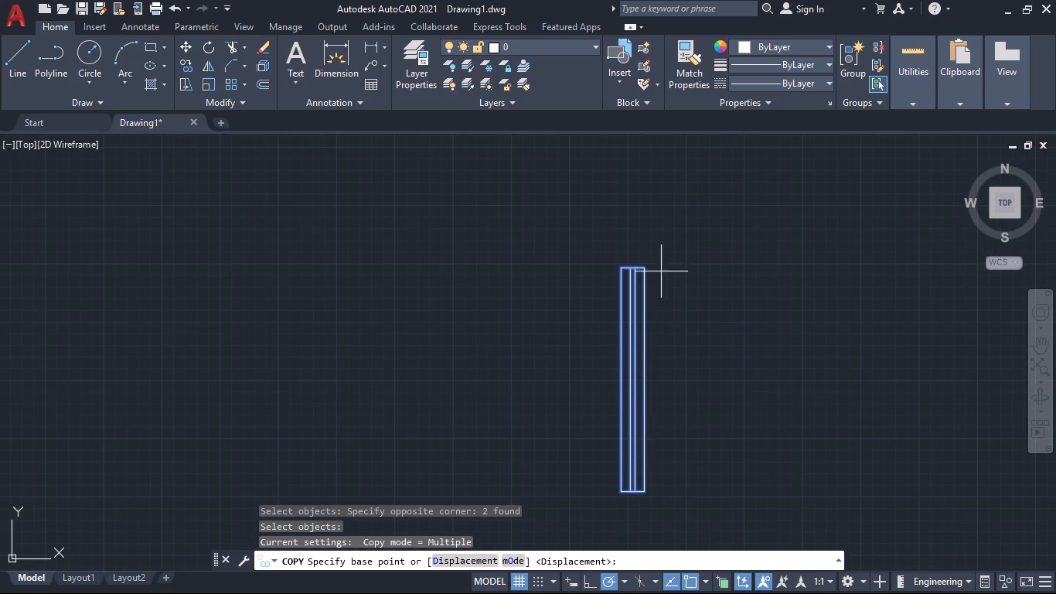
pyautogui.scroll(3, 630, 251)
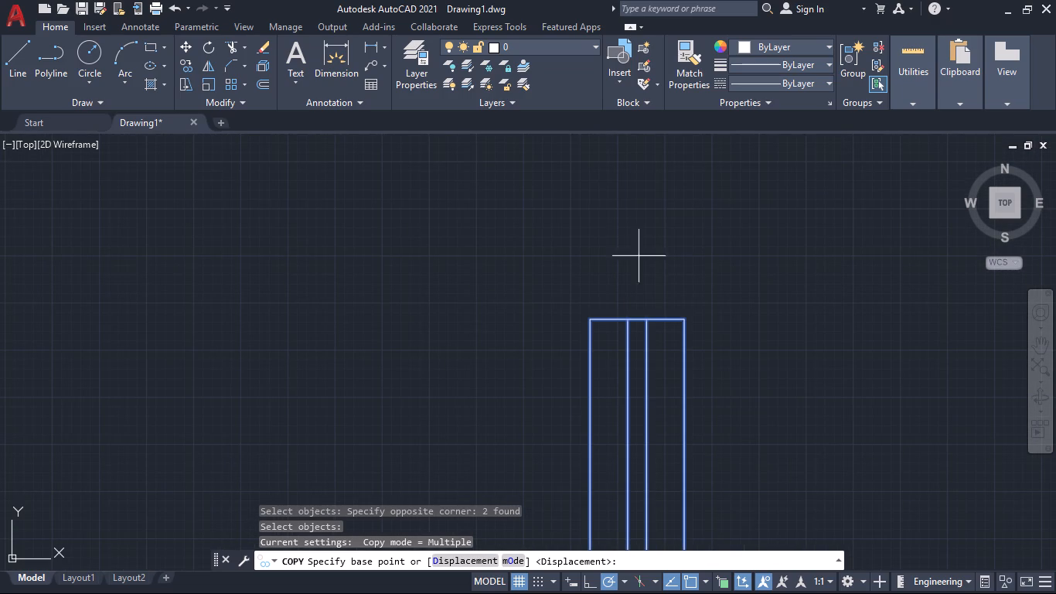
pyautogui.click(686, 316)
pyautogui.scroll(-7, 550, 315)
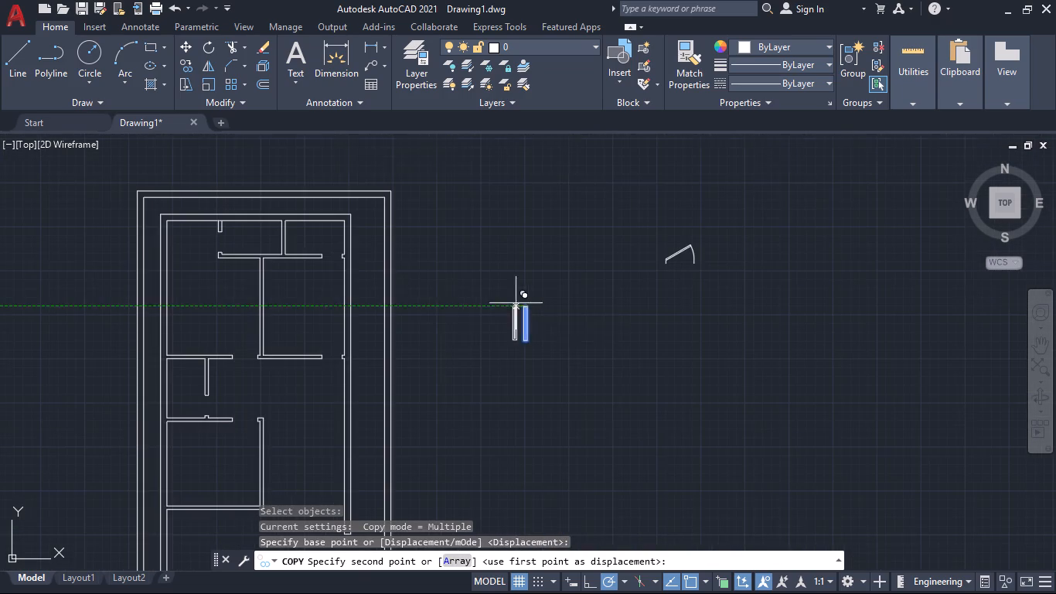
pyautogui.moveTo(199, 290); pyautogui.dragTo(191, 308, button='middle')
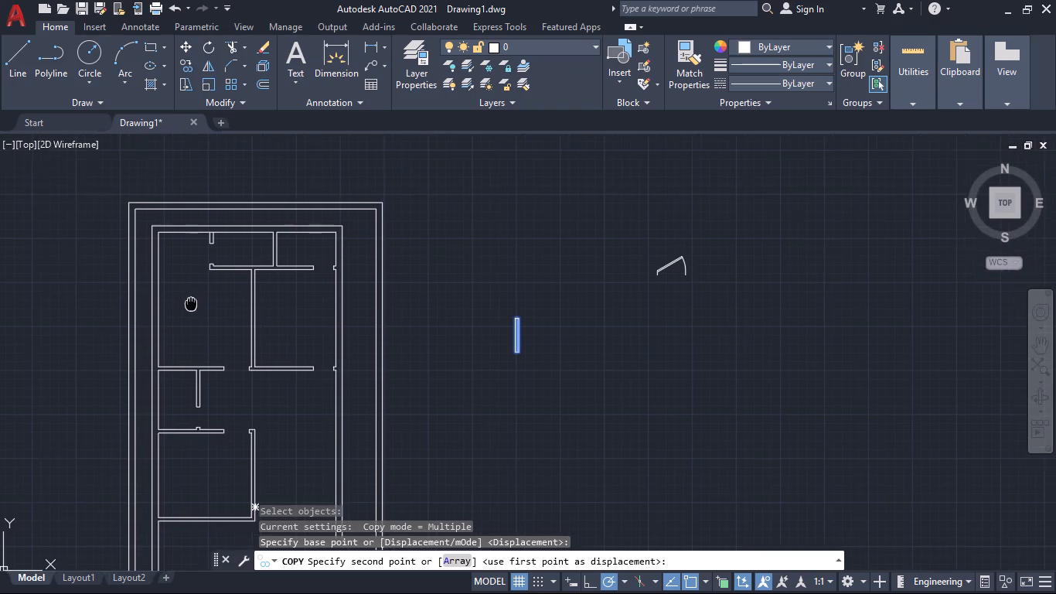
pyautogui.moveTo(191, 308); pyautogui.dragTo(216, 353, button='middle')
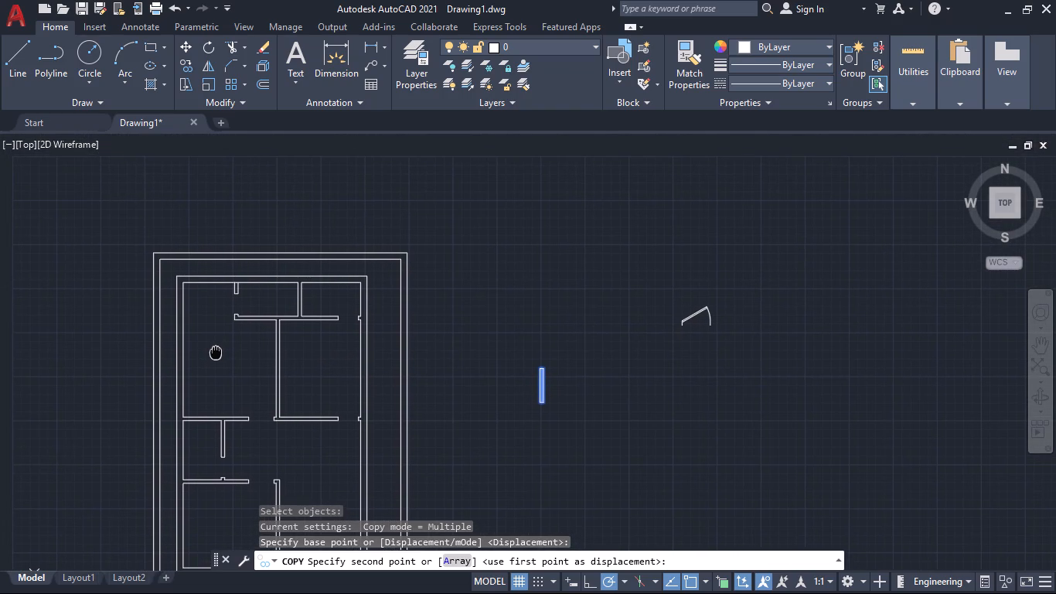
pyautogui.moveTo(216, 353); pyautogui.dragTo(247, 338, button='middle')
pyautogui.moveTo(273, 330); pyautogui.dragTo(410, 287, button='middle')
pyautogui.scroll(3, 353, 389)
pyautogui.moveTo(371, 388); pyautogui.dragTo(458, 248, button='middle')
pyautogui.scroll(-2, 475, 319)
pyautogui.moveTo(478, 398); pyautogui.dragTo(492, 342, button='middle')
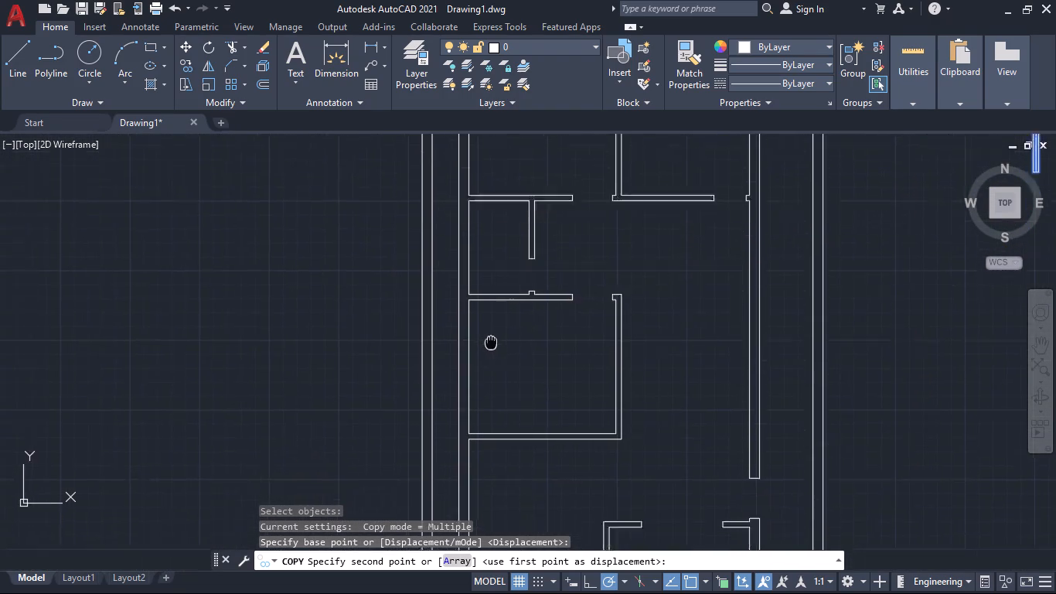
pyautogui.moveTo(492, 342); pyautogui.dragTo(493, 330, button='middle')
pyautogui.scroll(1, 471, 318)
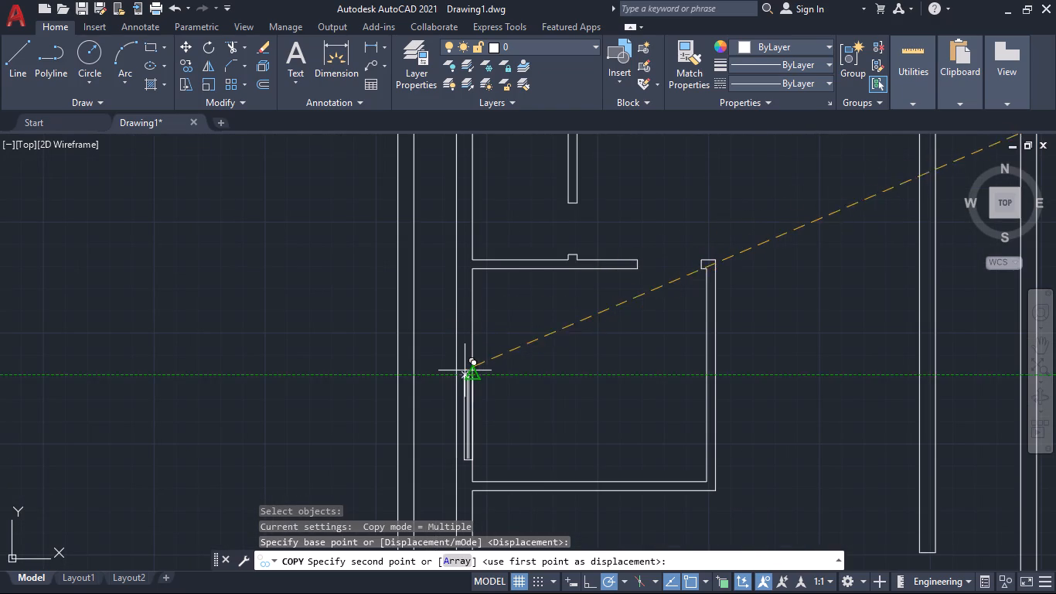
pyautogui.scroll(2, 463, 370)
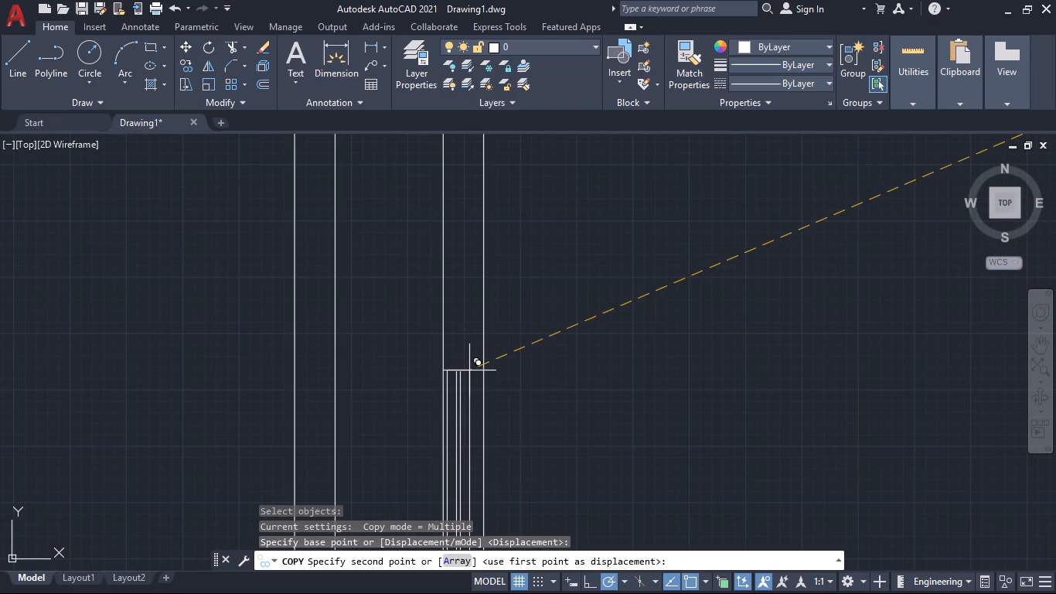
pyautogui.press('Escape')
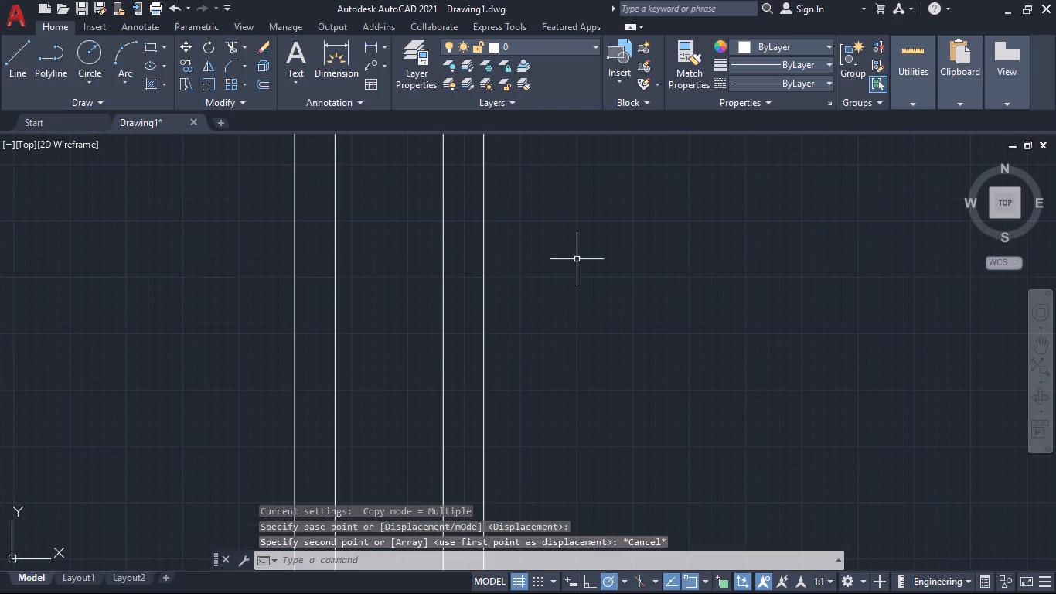
# Check the thickness of the plan's left outer wall with the Dimension tool, starting at an inner corner beside a partition.
pyautogui.click(341, 67)
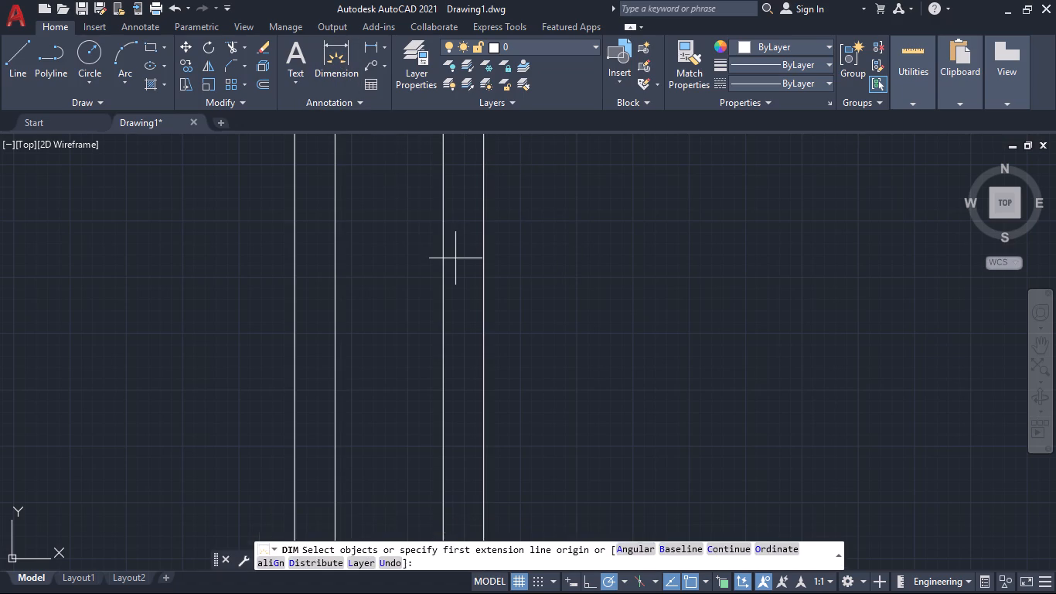
pyautogui.scroll(-4, 468, 302)
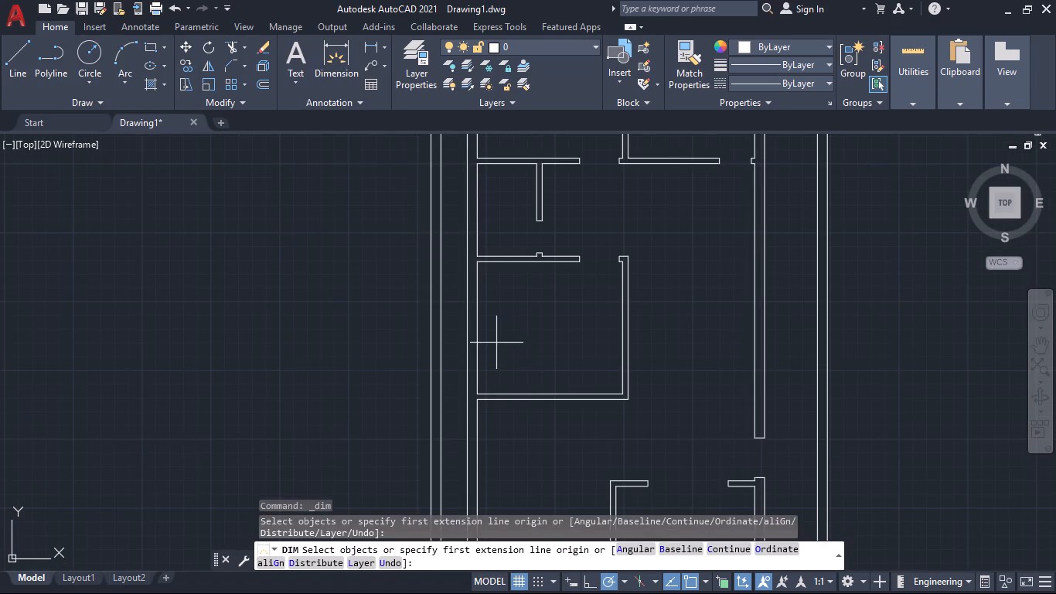
pyautogui.moveTo(497, 343); pyautogui.dragTo(495, 268, button='middle')
pyautogui.scroll(6, 469, 306)
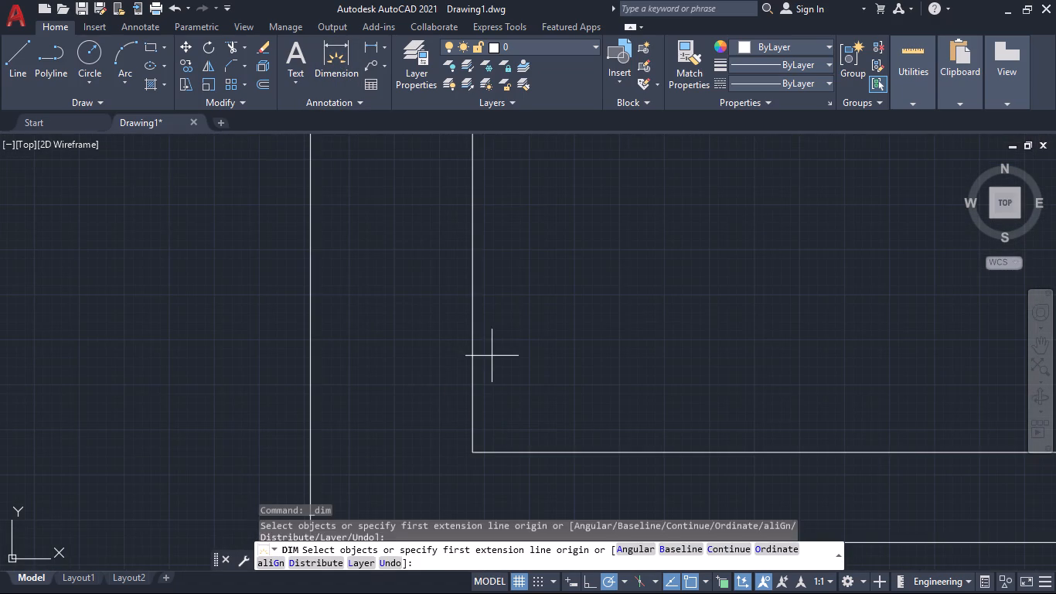
pyautogui.moveTo(544, 323); pyautogui.dragTo(577, 89, button='middle')
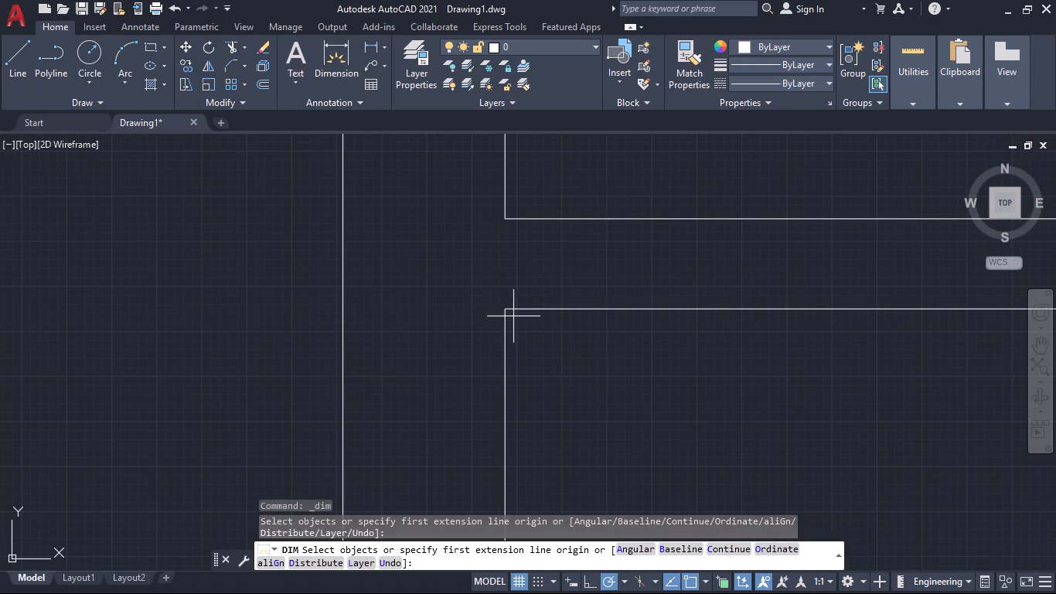
pyautogui.click(507, 311)
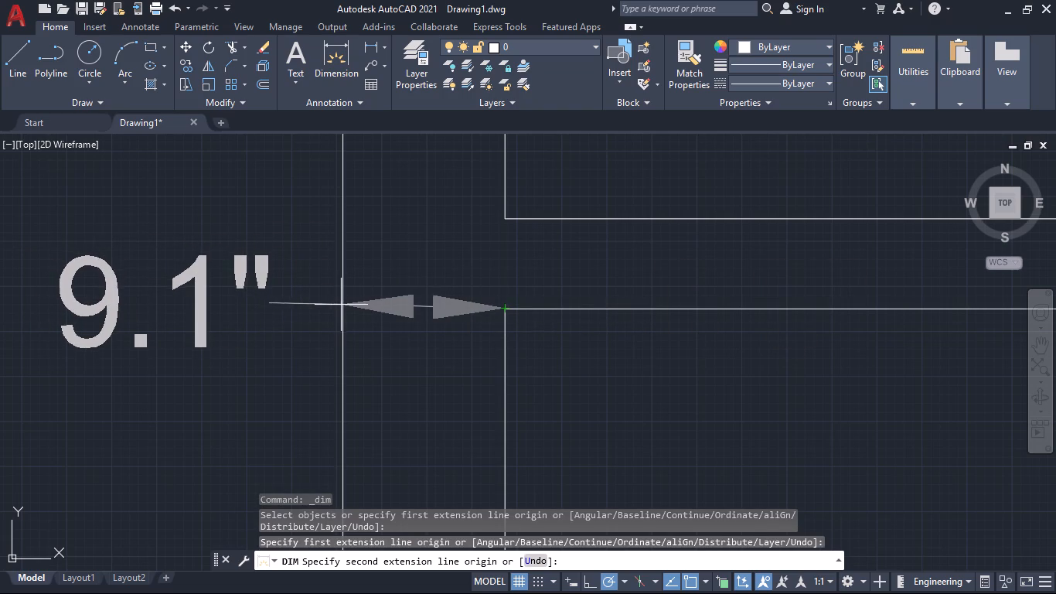
pyautogui.press('Escape')
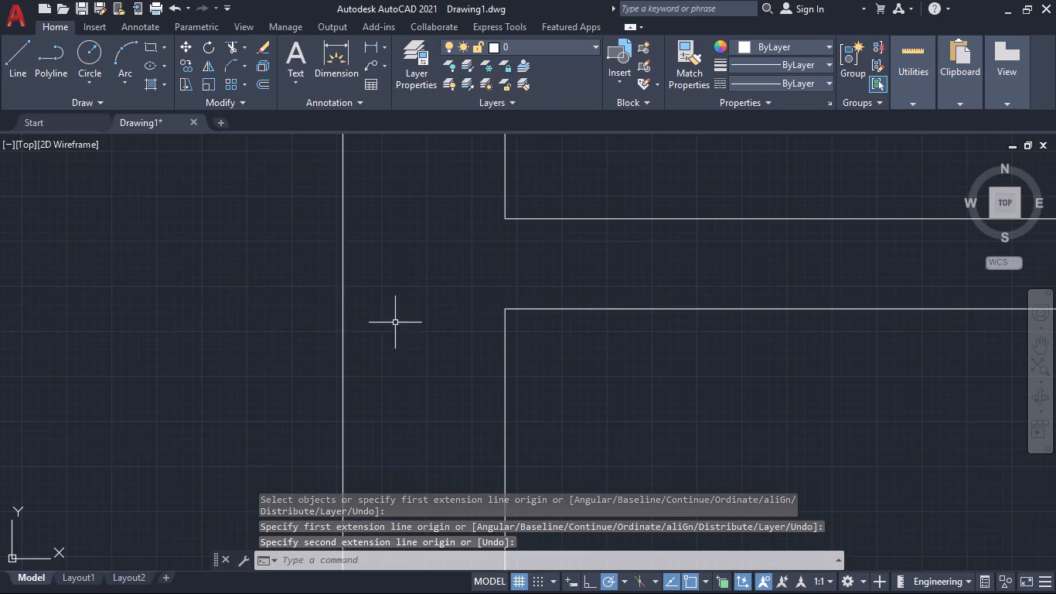
# Delete the 5" window symbol, both rectangle and multiline, from the empty area to the right of the plan.
pyautogui.scroll(-5, 502, 355)
pyautogui.scroll(-2, 590, 407)
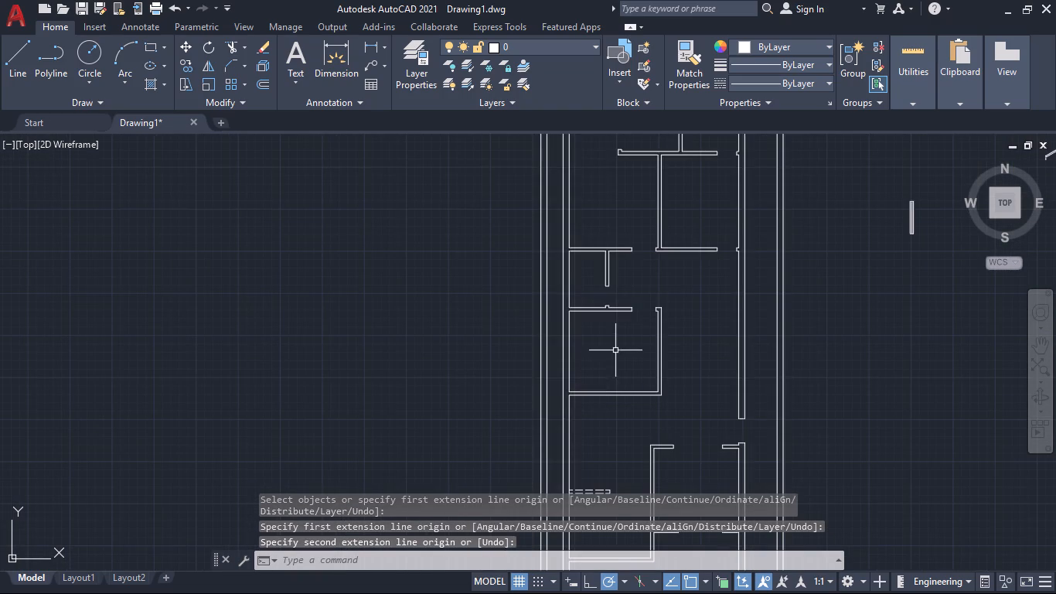
pyautogui.moveTo(615, 350); pyautogui.dragTo(542, 369, button='middle')
pyautogui.scroll(-1, 540, 370)
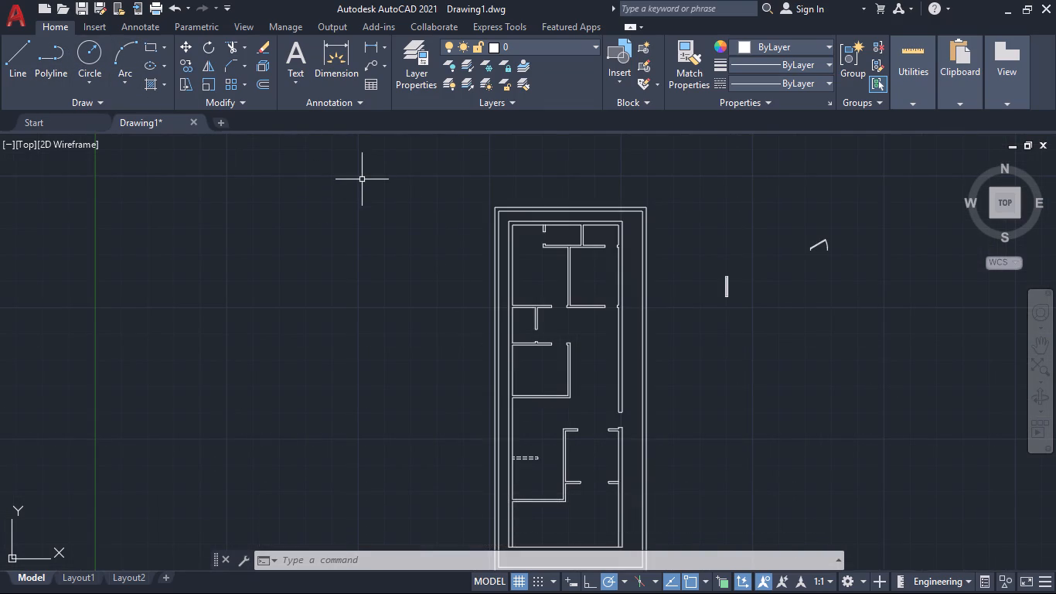
pyautogui.scroll(3, 731, 305)
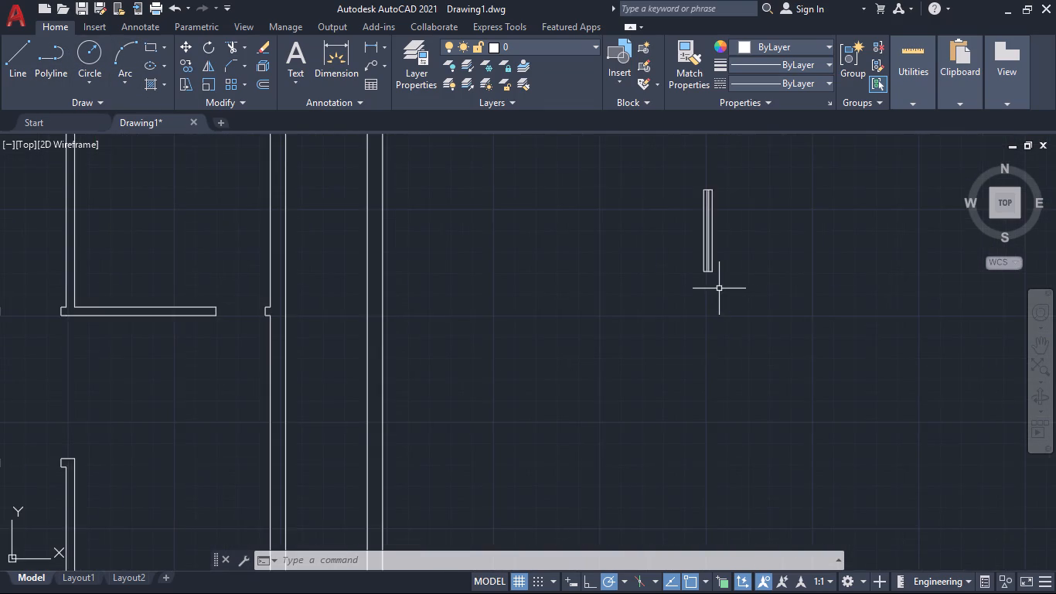
pyautogui.moveTo(719, 288); pyautogui.dragTo(633, 357, button='middle')
pyautogui.scroll(1, 633, 357)
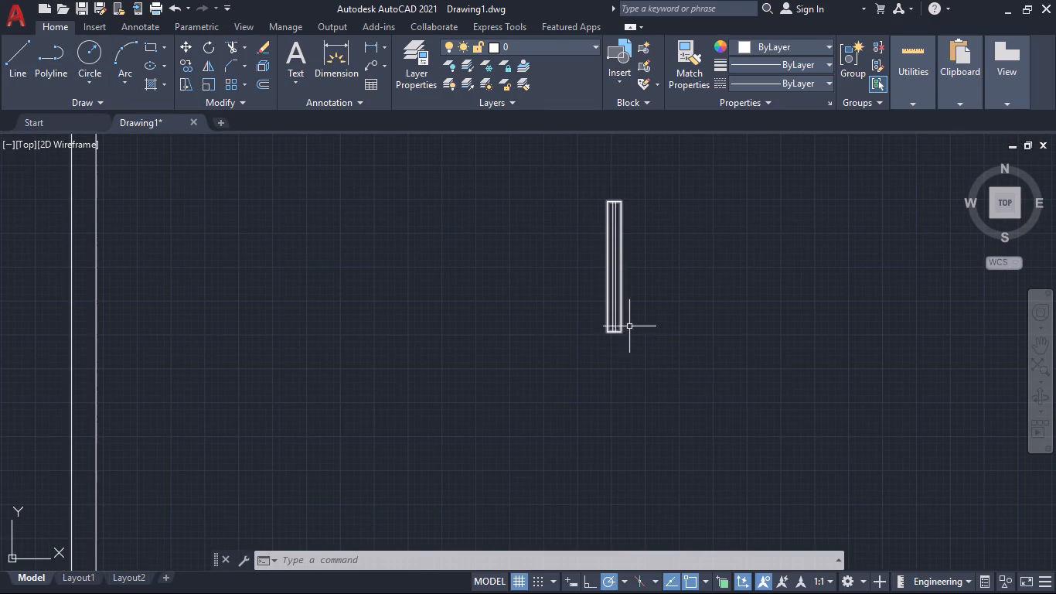
pyautogui.moveTo(649, 299); pyautogui.dragTo(610, 336, button='middle')
pyautogui.scroll(2, 599, 308)
pyautogui.scroll(-2, 599, 308)
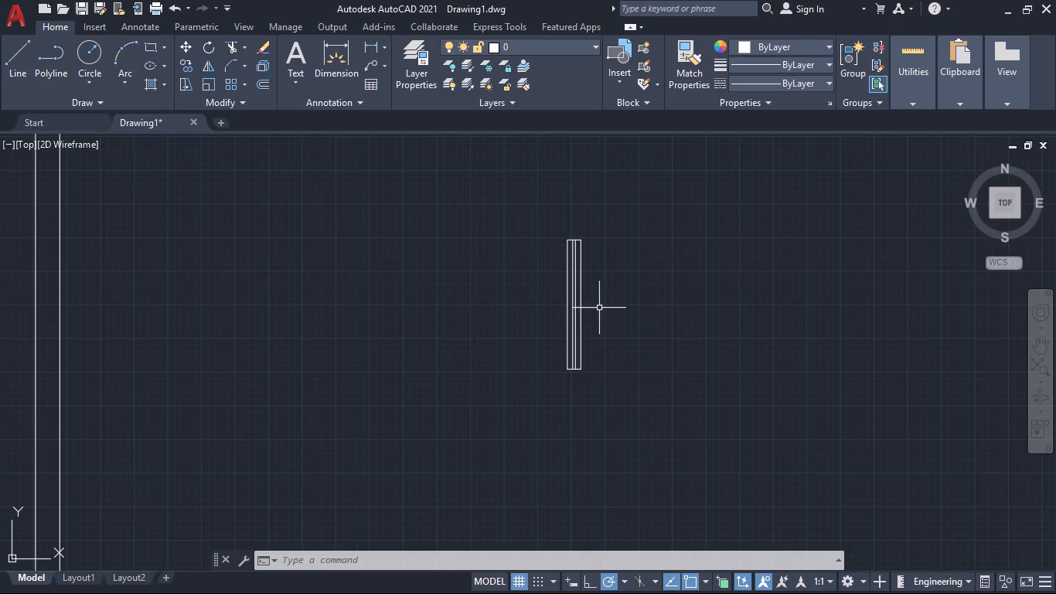
pyautogui.moveTo(630, 382); pyautogui.dragTo(606, 369)
pyautogui.click(520, 204)
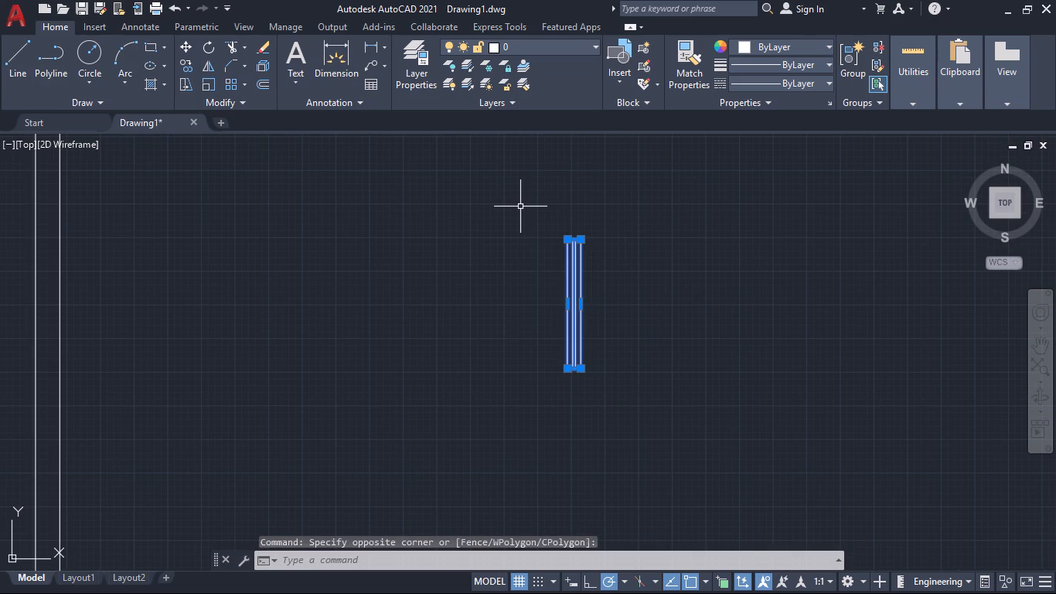
pyautogui.press('Delete')
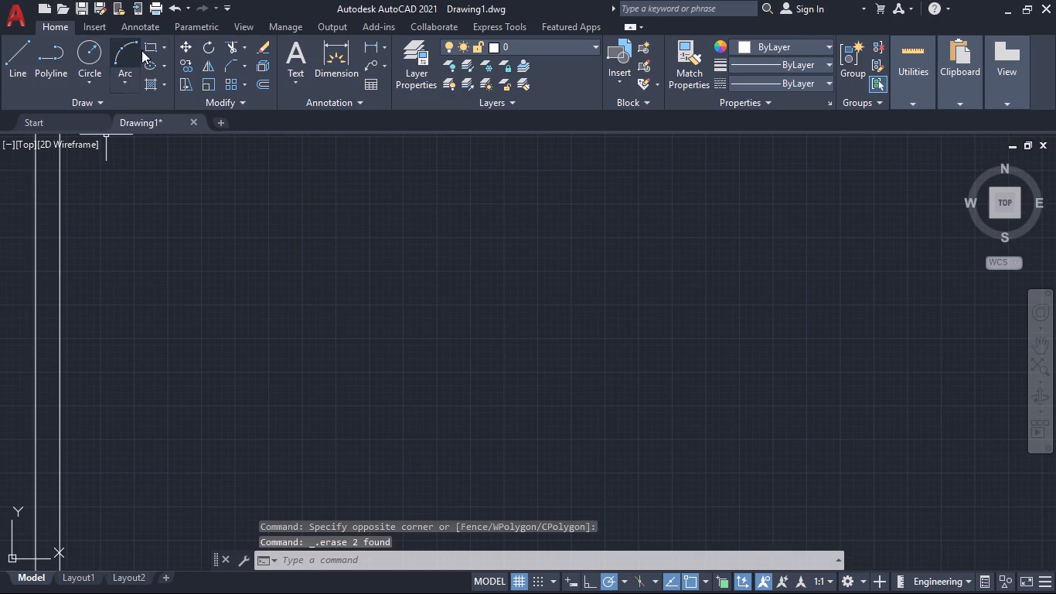
# Draw a rectangle 9" long and 4' wide in the empty area to the right of the plan.
pyautogui.click(148, 46)
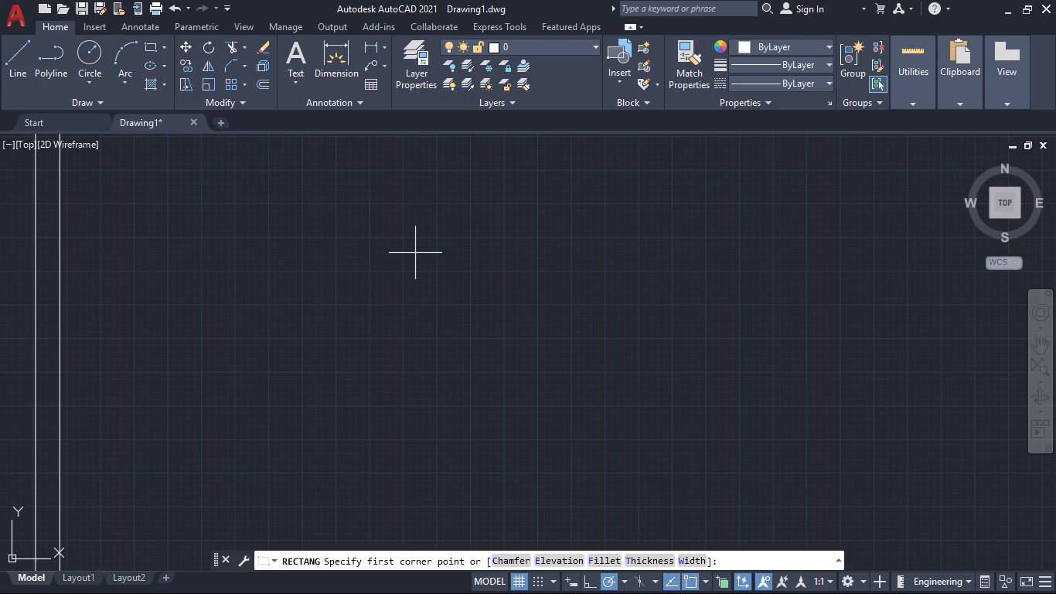
pyautogui.click(416, 254)
pyautogui.write('d')
pyautogui.press('space')
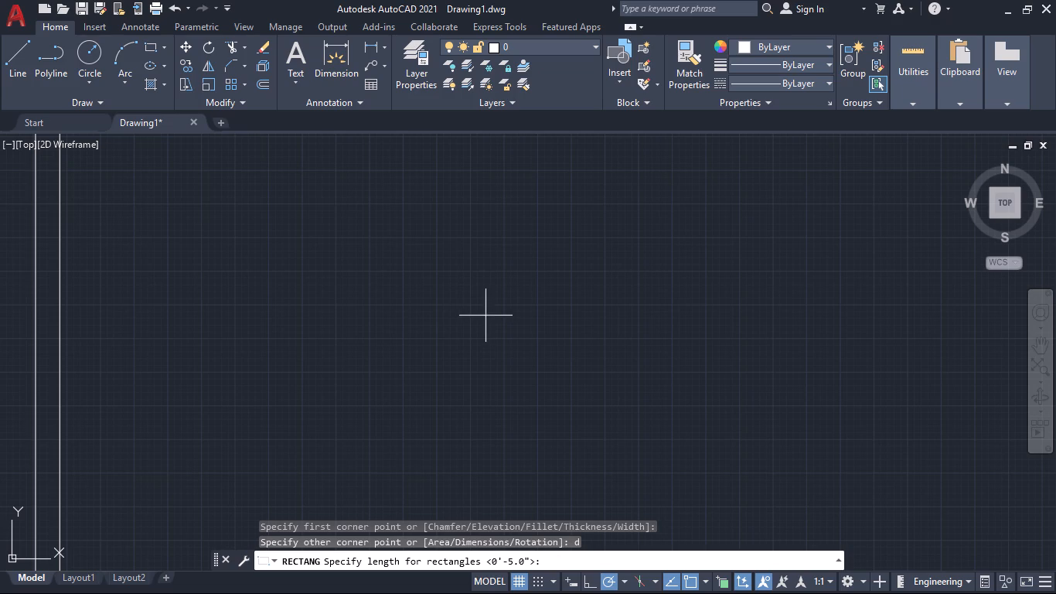
pyautogui.scroll(1, 446, 282)
pyautogui.scroll(-2, 445, 284)
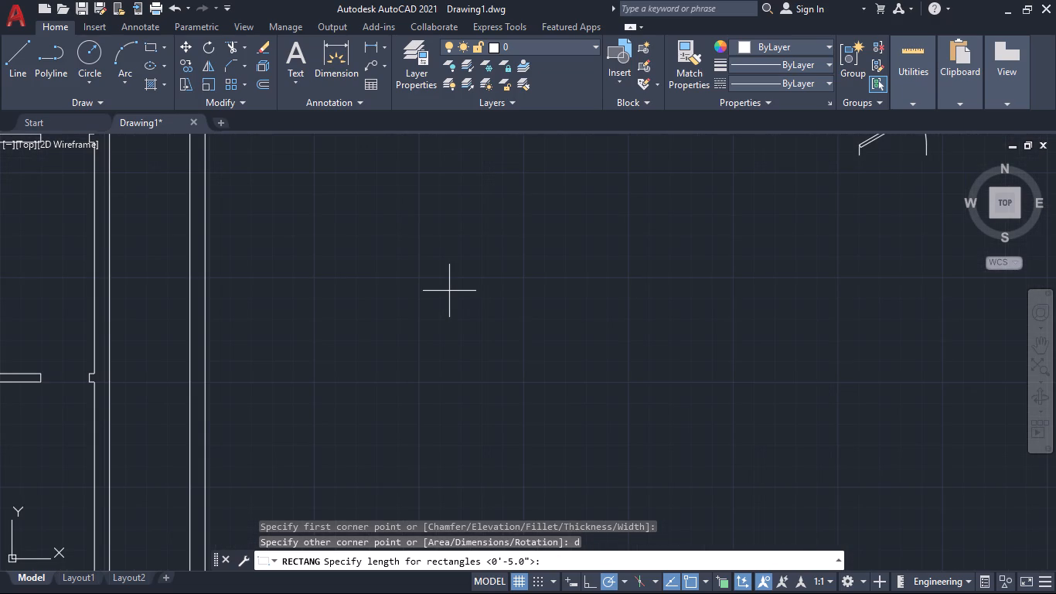
pyautogui.press('9')
pyautogui.hotkey('shift', '"')
pyautogui.press('Return')
pyautogui.write("4'")
pyautogui.press('Return')
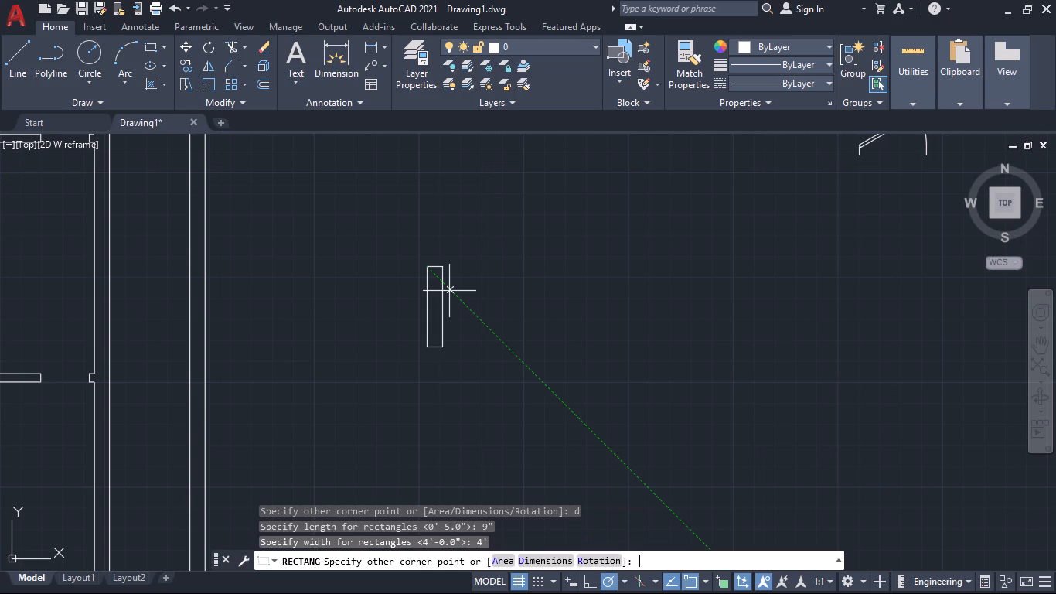
pyautogui.press('Return')
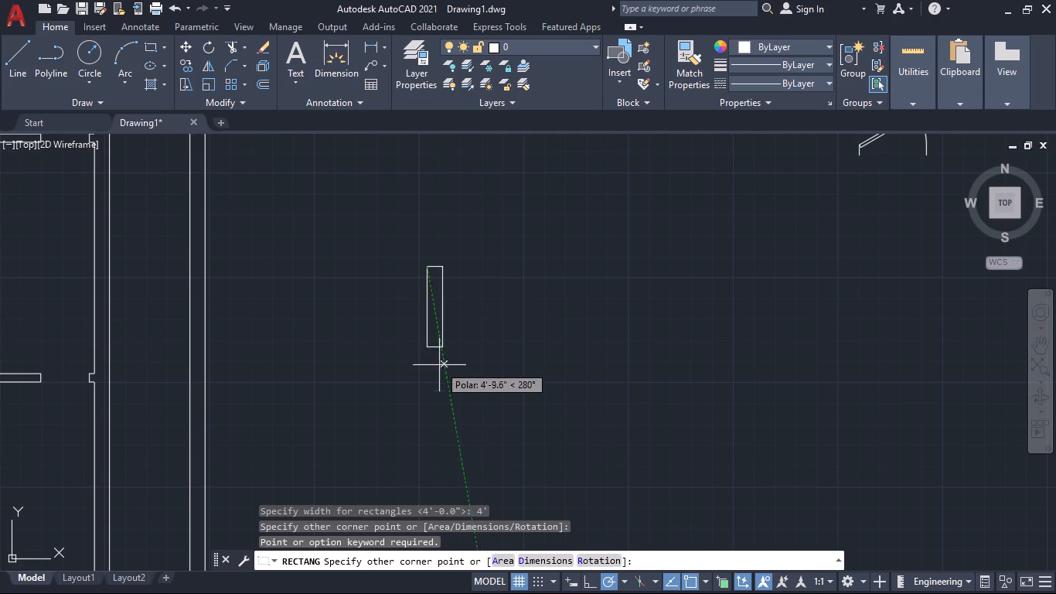
pyautogui.click(438, 372)
# Draw a multiline with Zero justification from the new rectangle's bottom edge midpoint to its top edge midpoint.
pyautogui.scroll(2, 462, 322)
pyautogui.scroll(-1, 462, 322)
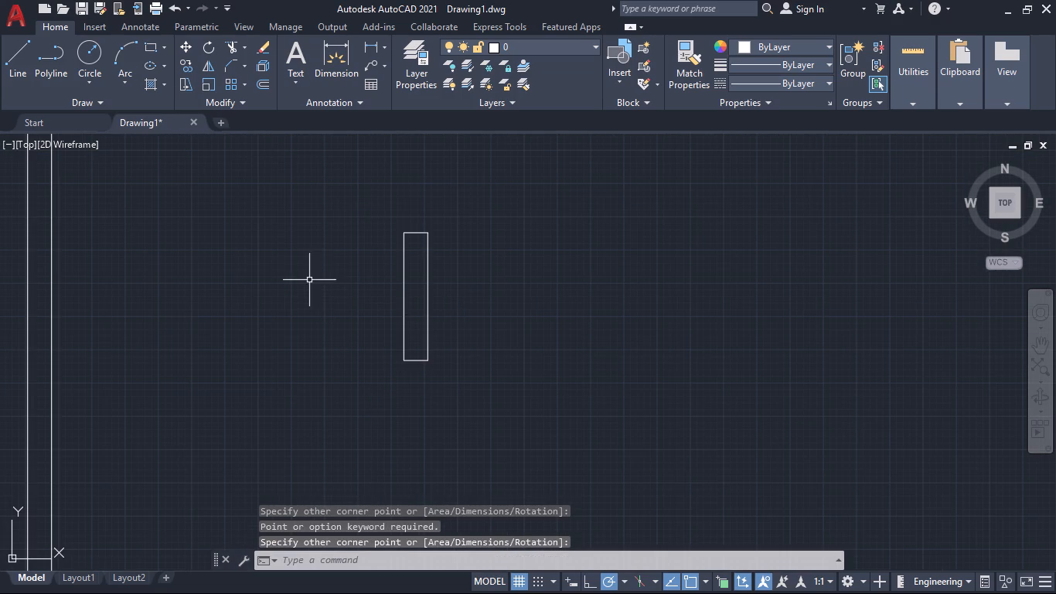
pyautogui.write('ml')
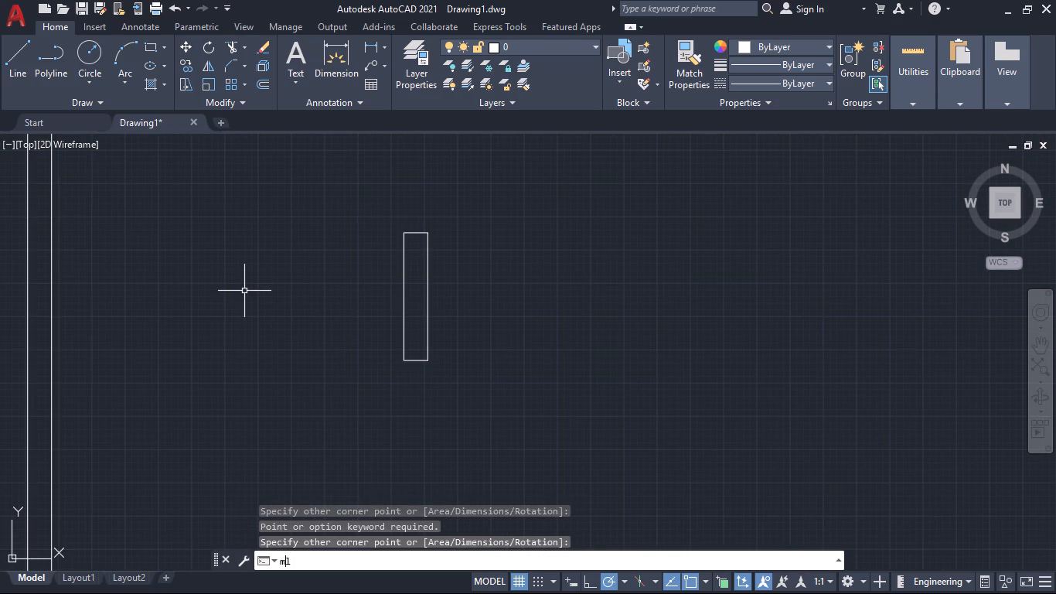
pyautogui.press('Return')
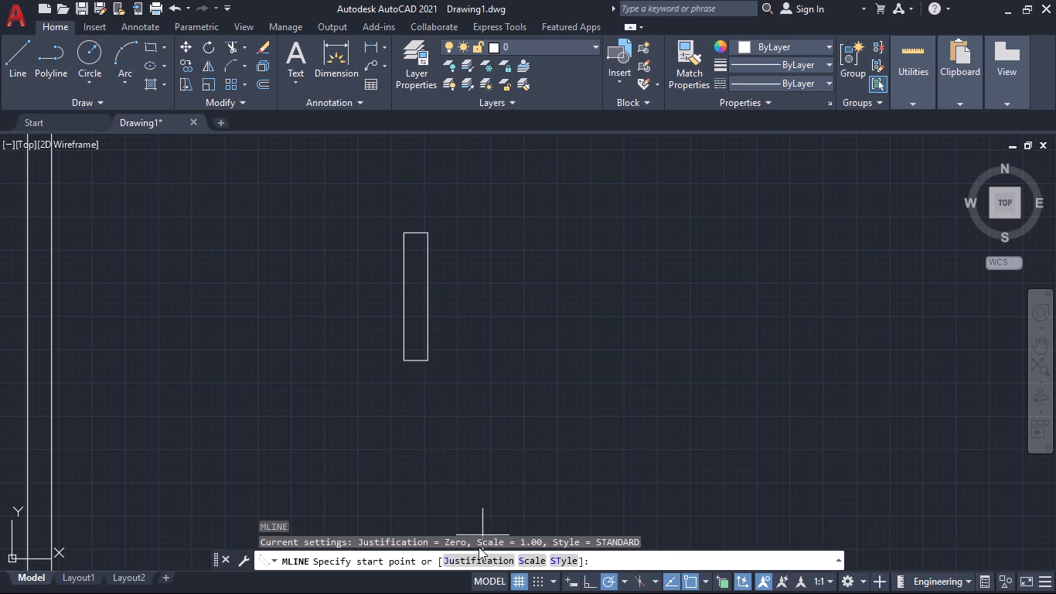
pyautogui.click(473, 558)
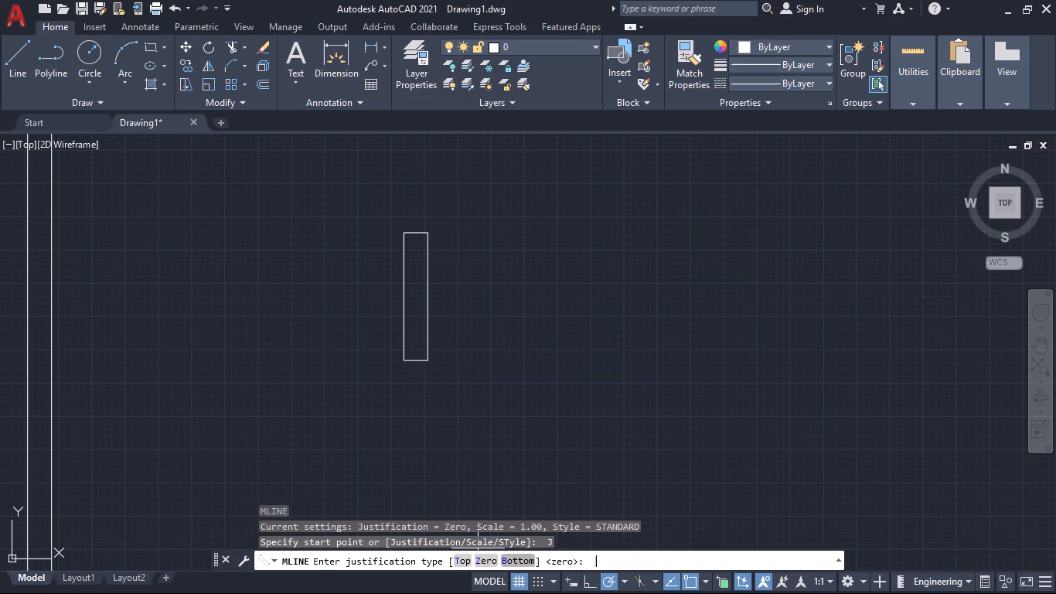
pyautogui.click(487, 562)
pyautogui.scroll(2, 441, 447)
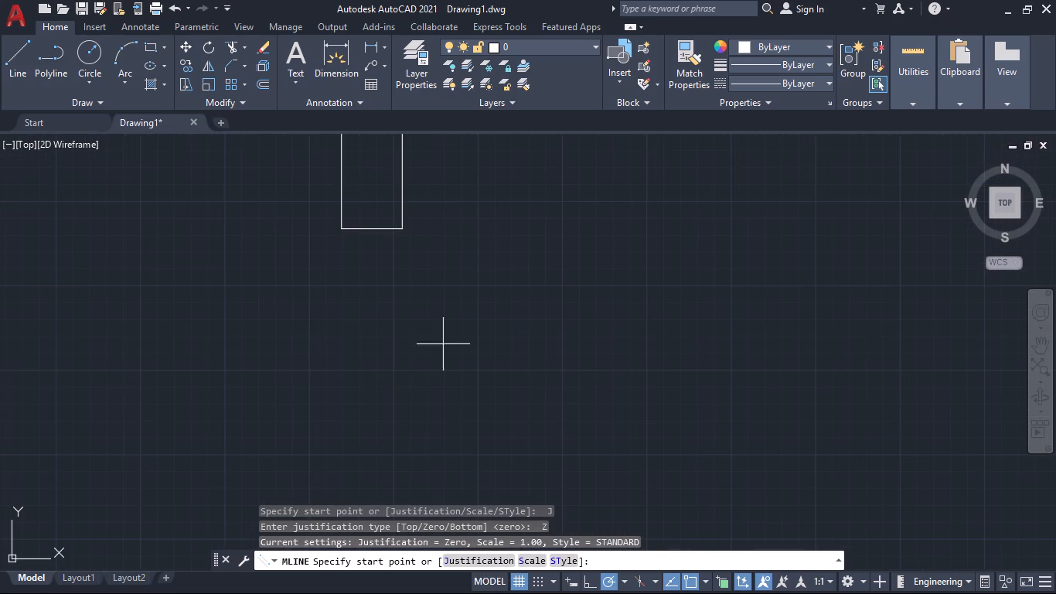
pyautogui.moveTo(441, 271); pyautogui.dragTo(492, 469, button='middle')
pyautogui.scroll(1, 489, 462)
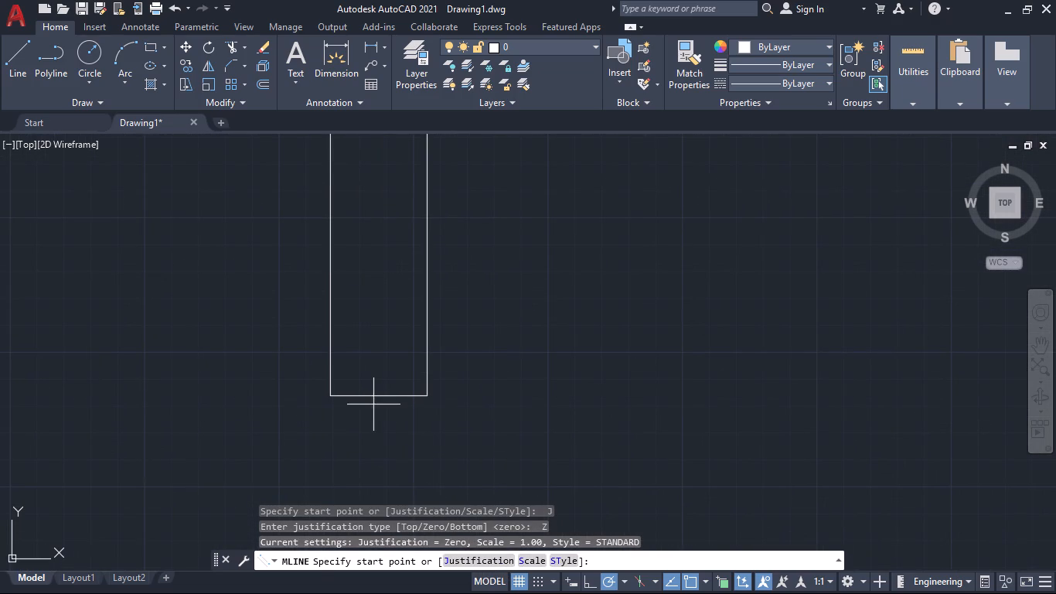
pyautogui.click(377, 396)
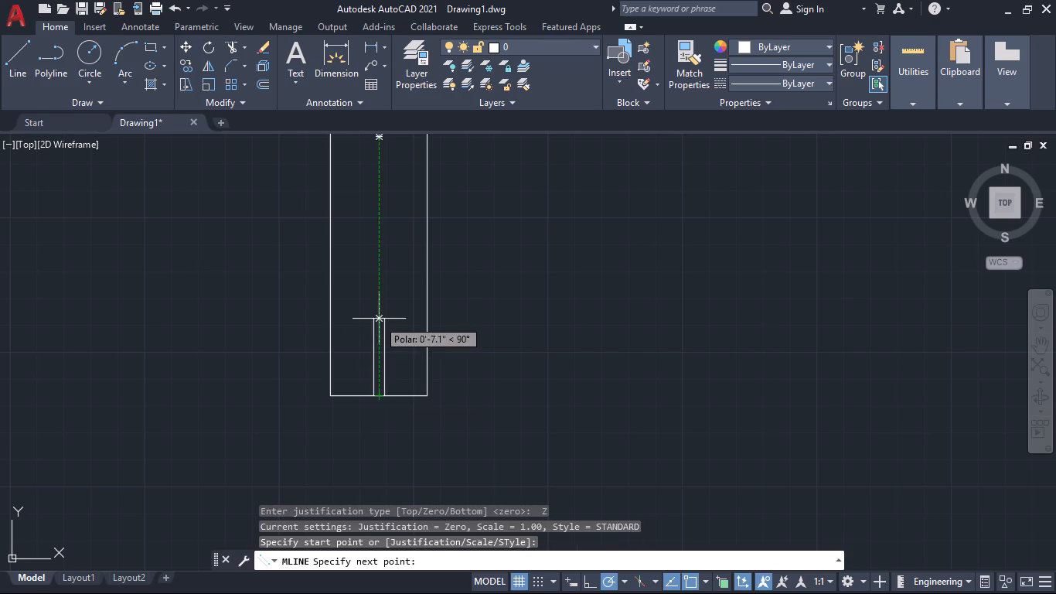
pyautogui.scroll(-5, 381, 289)
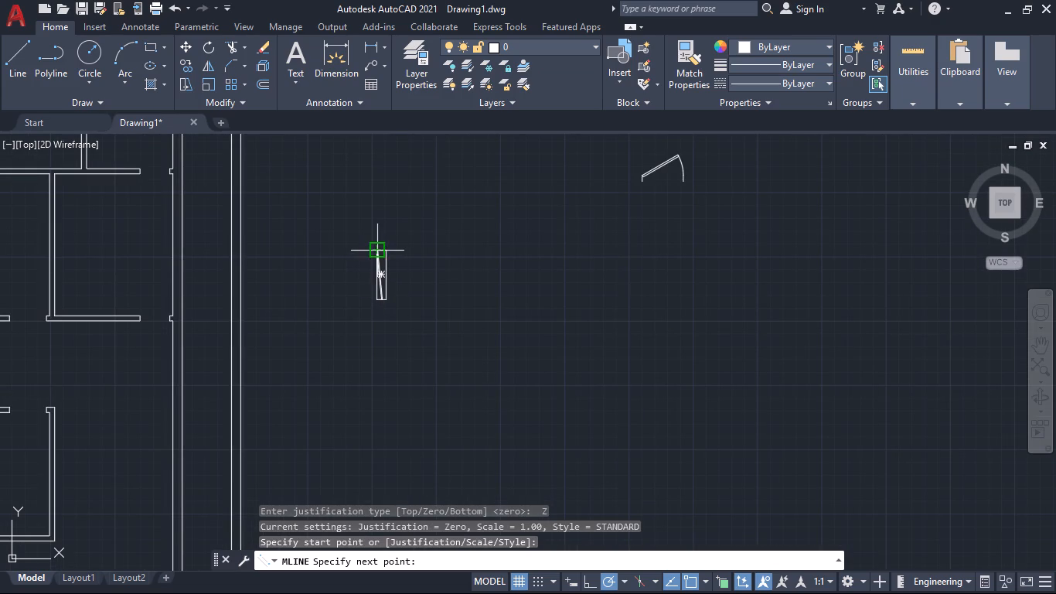
pyautogui.scroll(6, 372, 251)
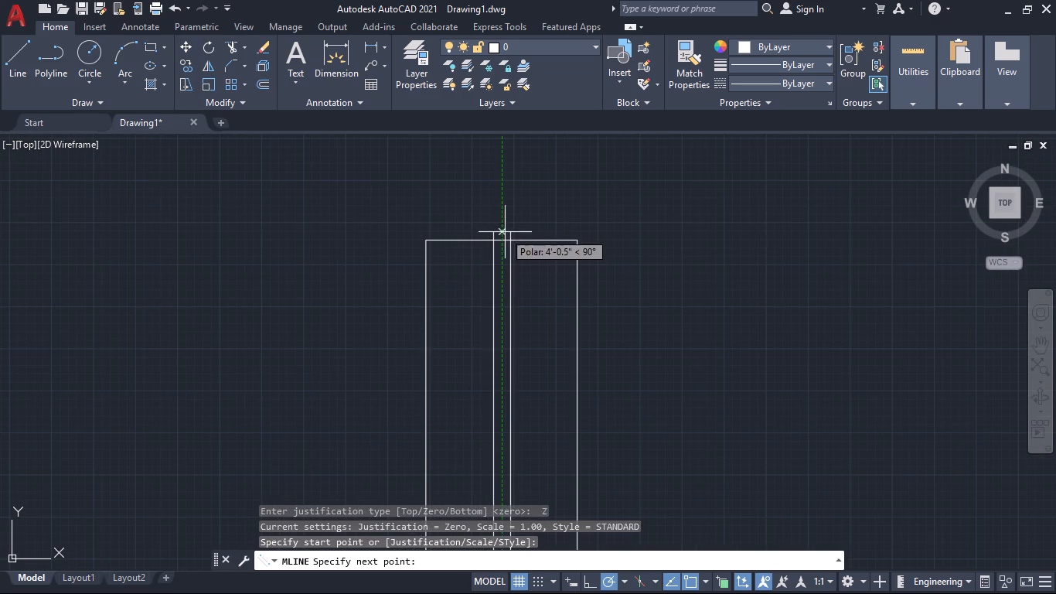
pyautogui.click(506, 238)
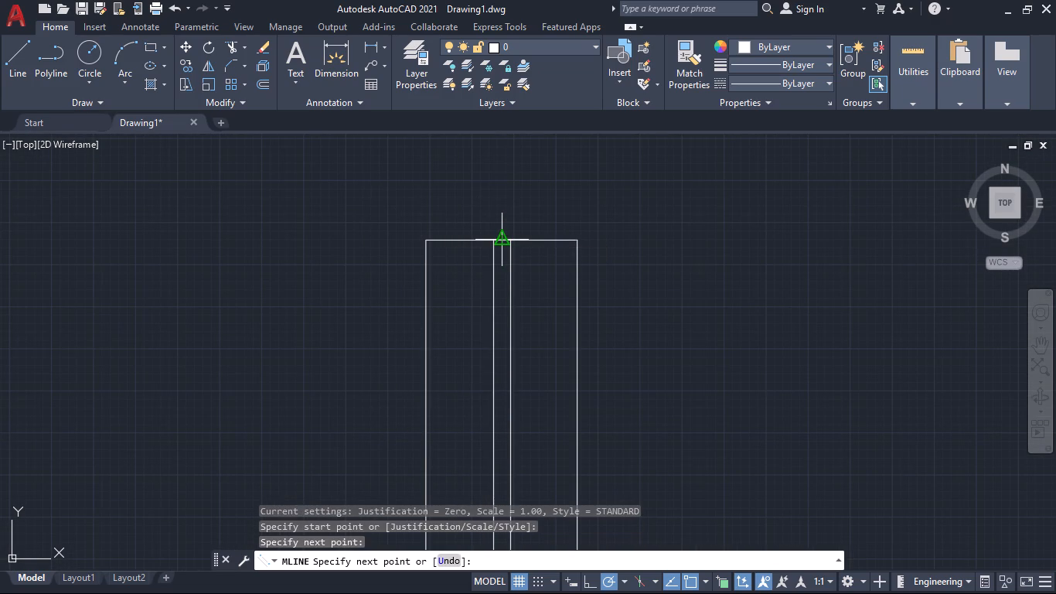
pyautogui.press('Return')
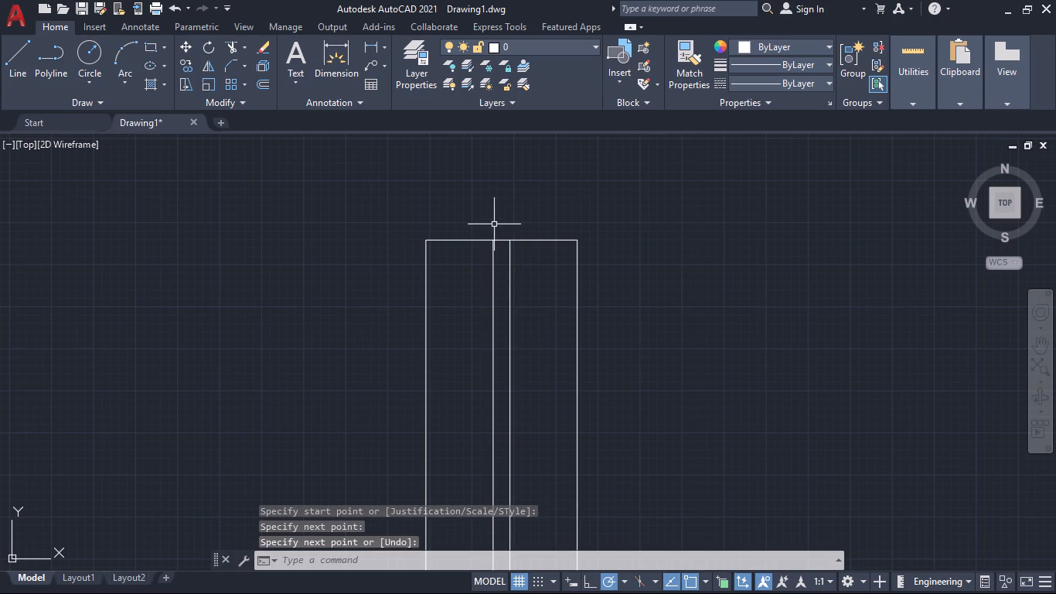
# Copy the 9" by 4' window symbol by its top-right corner into the building's left wall, just above the middle-left room's bottom partition.
pyautogui.scroll(-4, 572, 234)
pyautogui.click(608, 375)
pyautogui.click(527, 215)
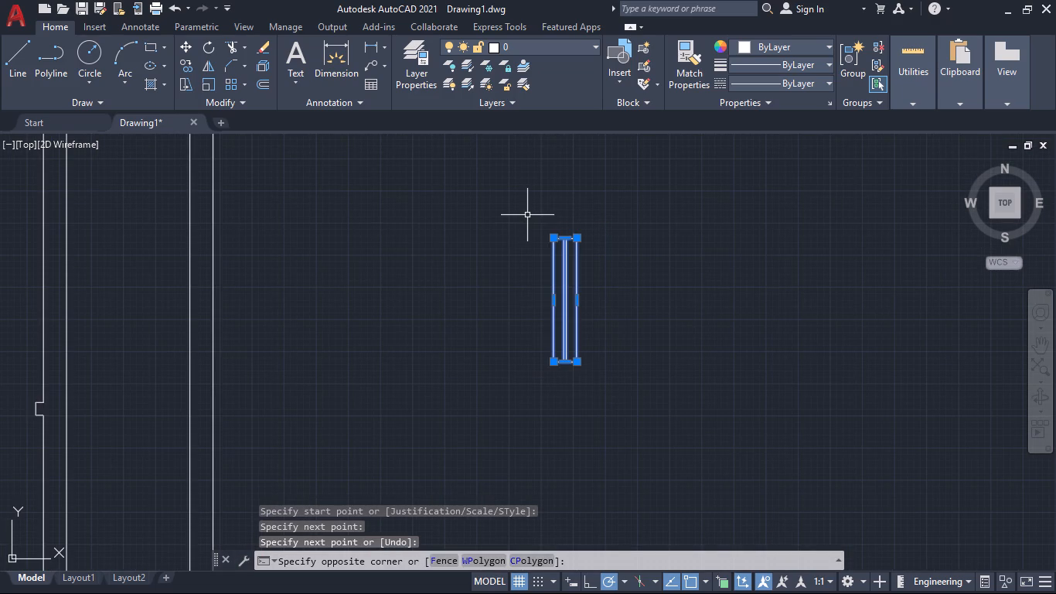
pyautogui.write('cp')
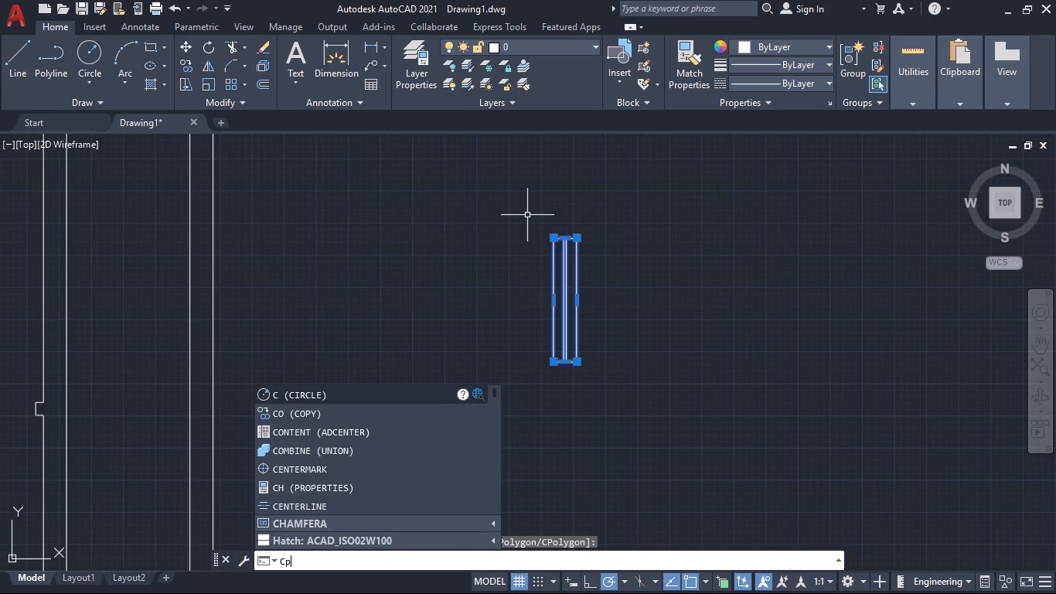
pyautogui.press('Return')
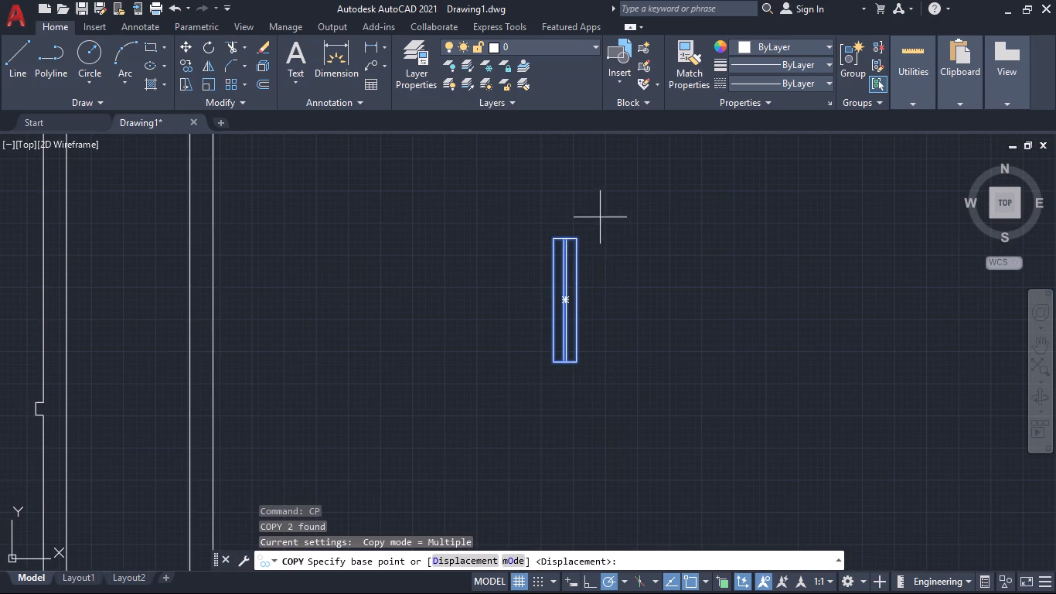
pyautogui.scroll(5, 581, 237)
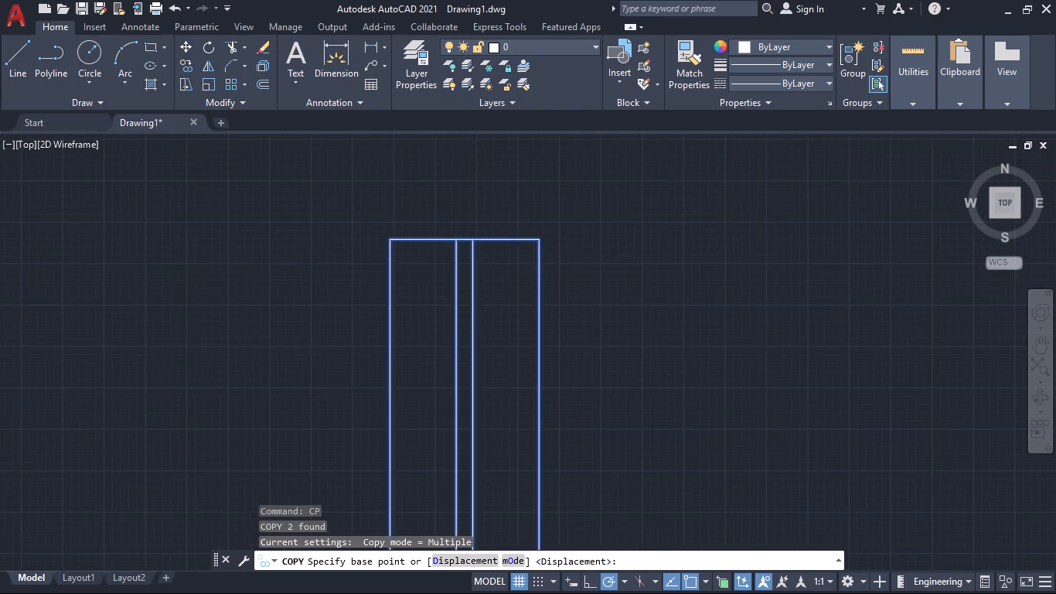
pyautogui.click(509, 242)
pyautogui.scroll(-6, 410, 238)
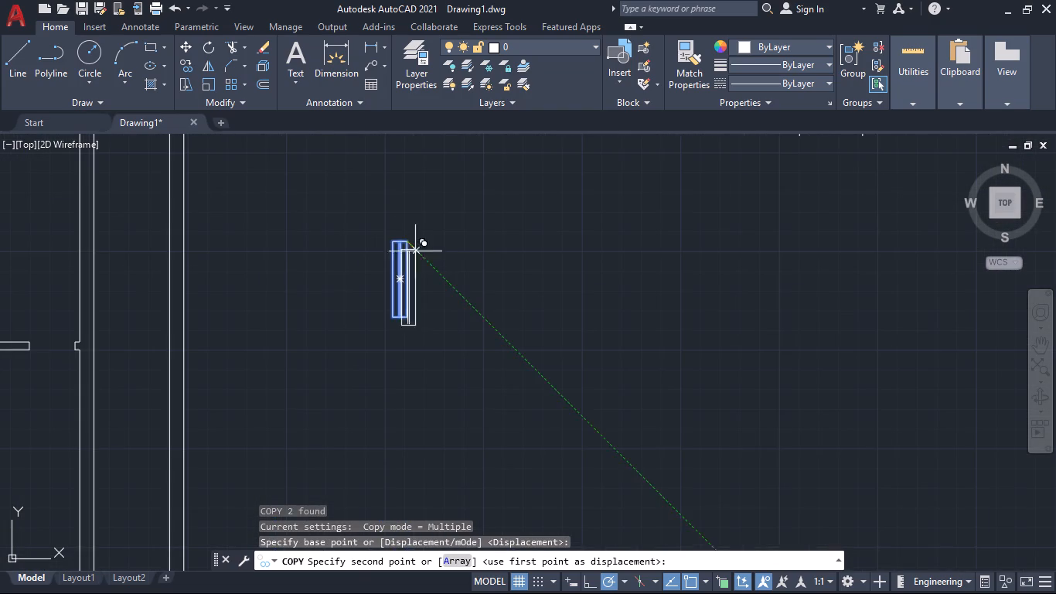
pyautogui.moveTo(299, 283); pyautogui.dragTo(797, 258, button='middle')
pyautogui.scroll(-2, 389, 309)
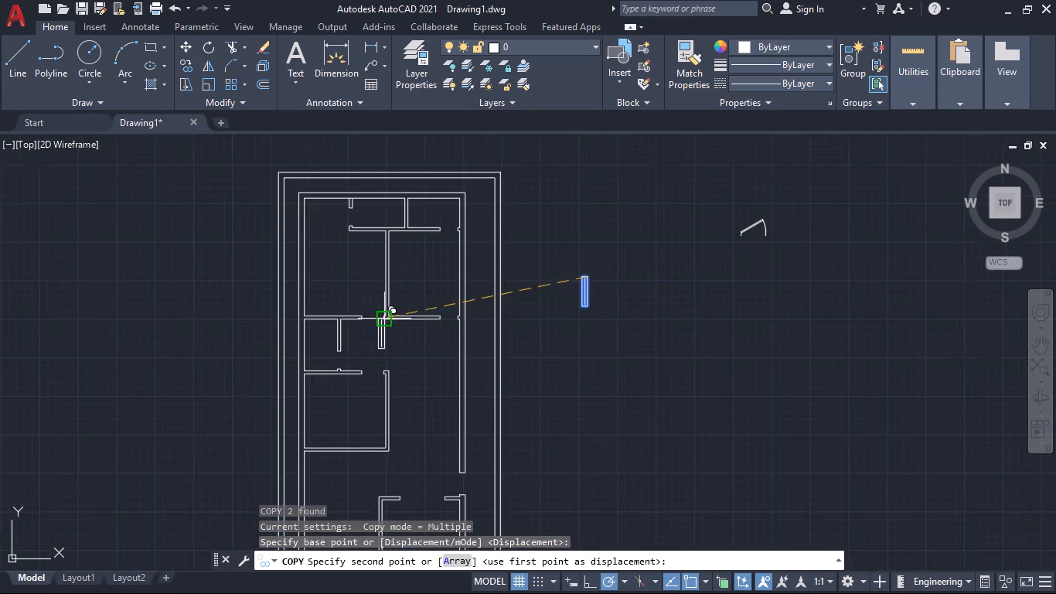
pyautogui.scroll(-1, 364, 363)
pyautogui.moveTo(349, 393); pyautogui.dragTo(453, 308, button='middle')
pyautogui.scroll(2, 426, 308)
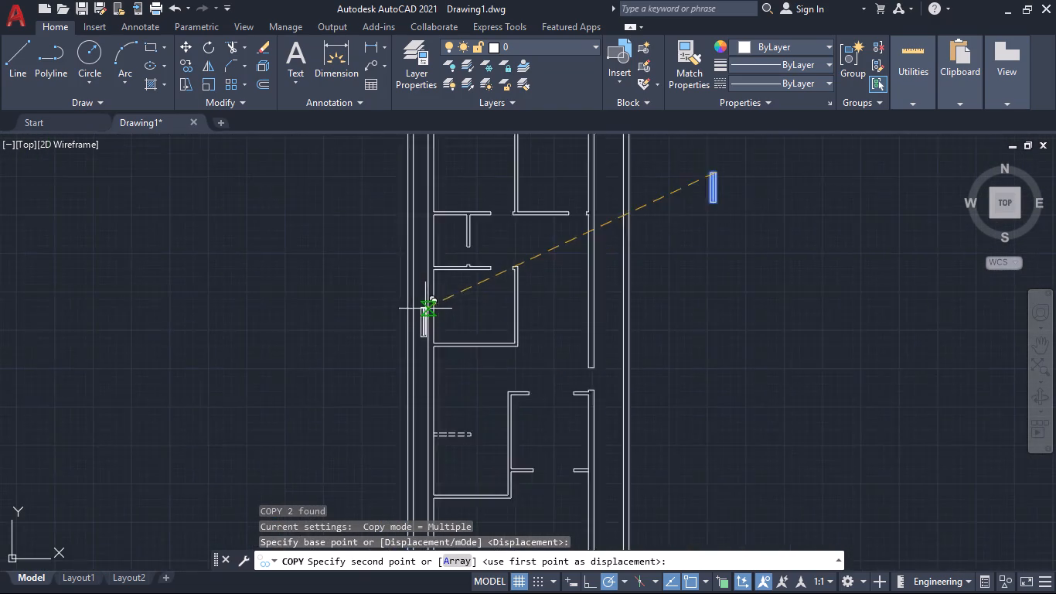
pyautogui.scroll(4, 425, 309)
pyautogui.scroll(-1, 574, 285)
pyautogui.moveTo(574, 285); pyautogui.dragTo(588, 234, button='middle')
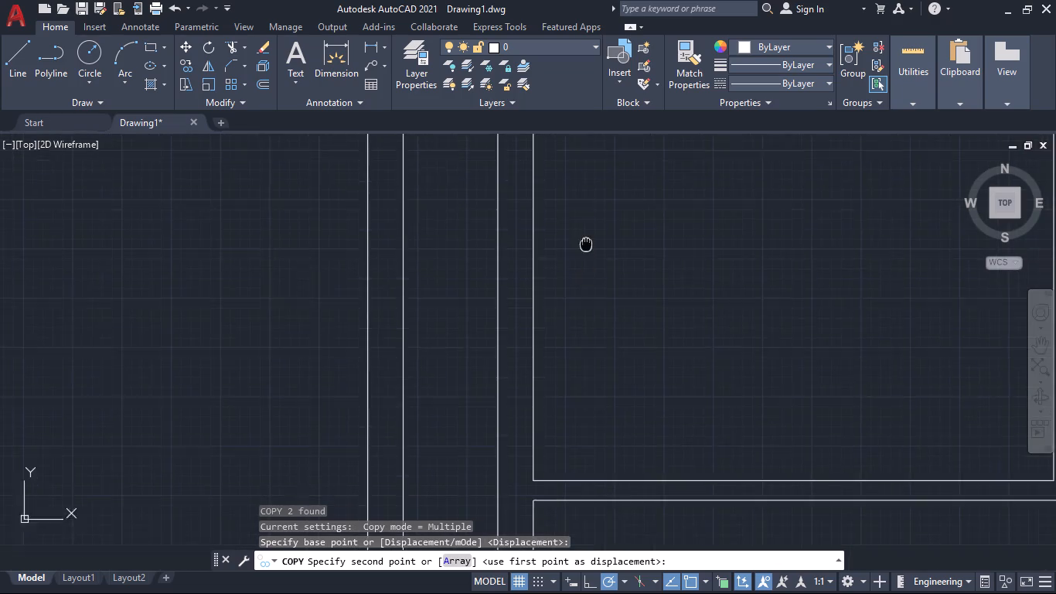
pyautogui.moveTo(588, 234); pyautogui.dragTo(581, 211, button='middle')
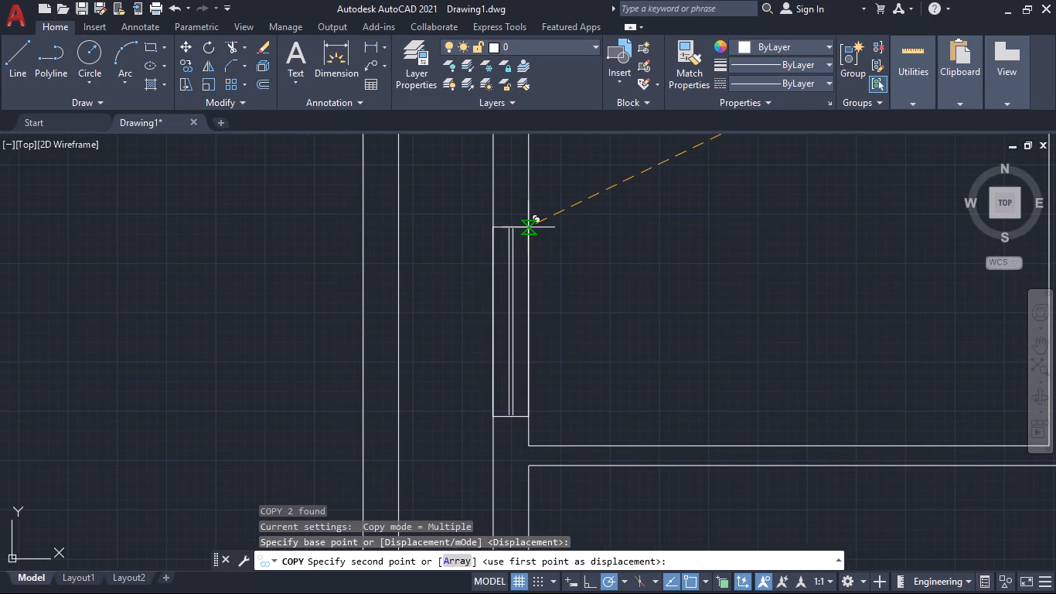
pyautogui.click(528, 227)
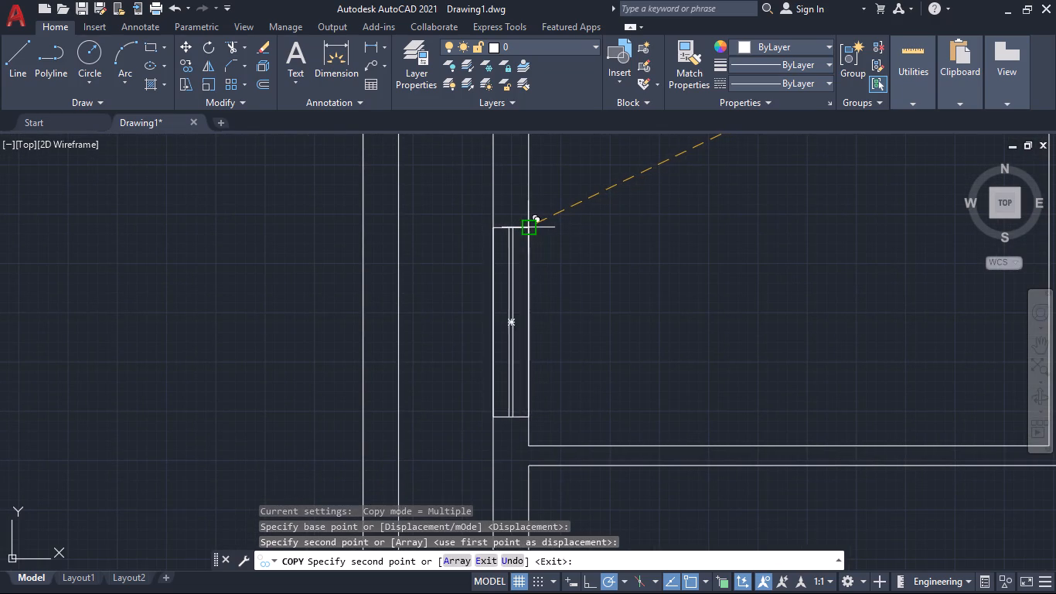
# Place two more window copies in the left wall, spaced between the middle-left room's bottom partition and the dashed partition.
pyautogui.scroll(-1, 632, 242)
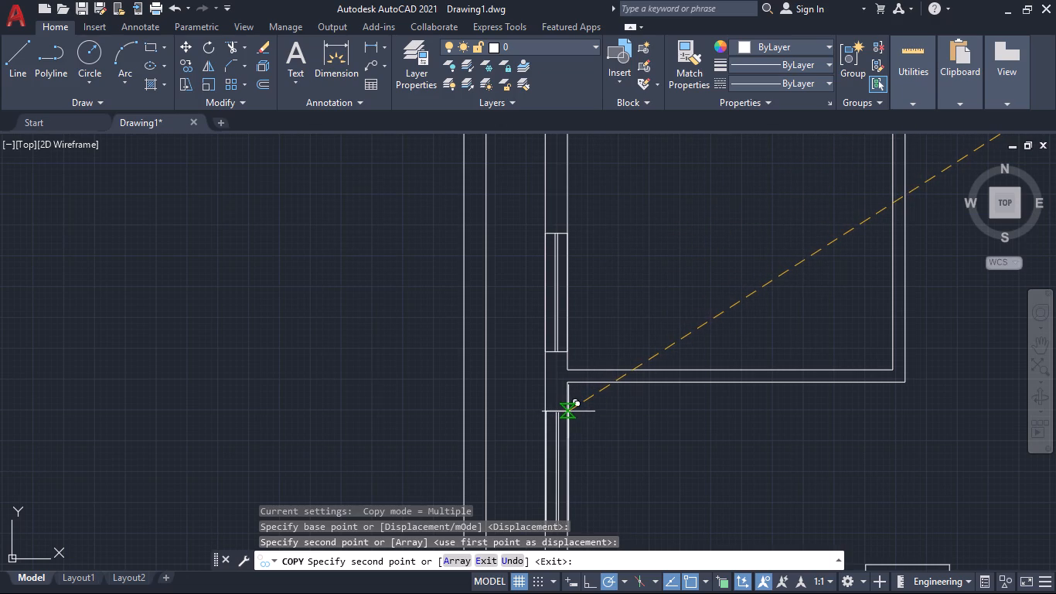
pyautogui.scroll(4, 568, 411)
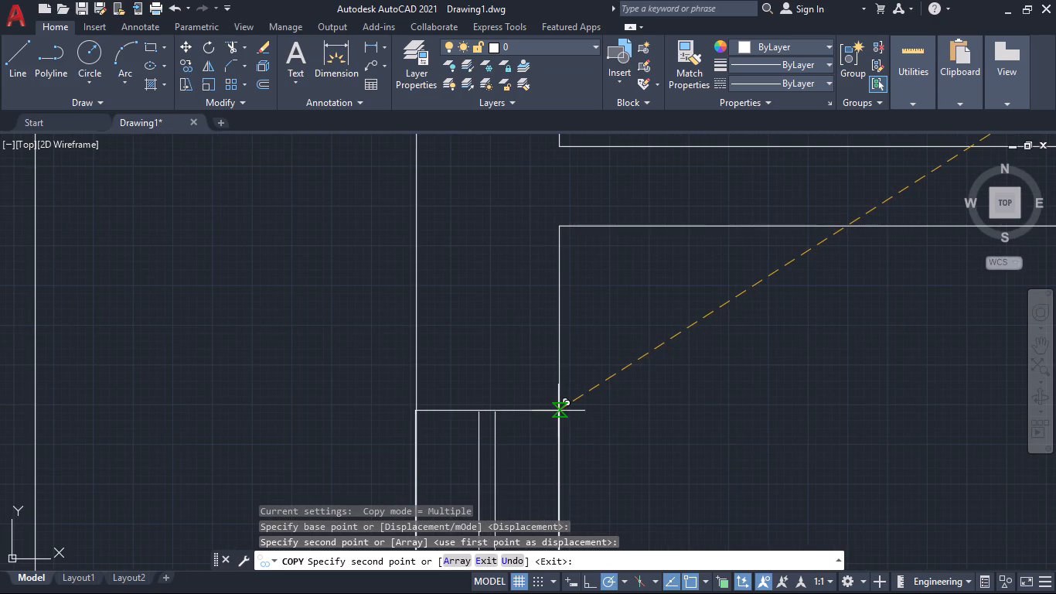
pyautogui.scroll(3, 558, 411)
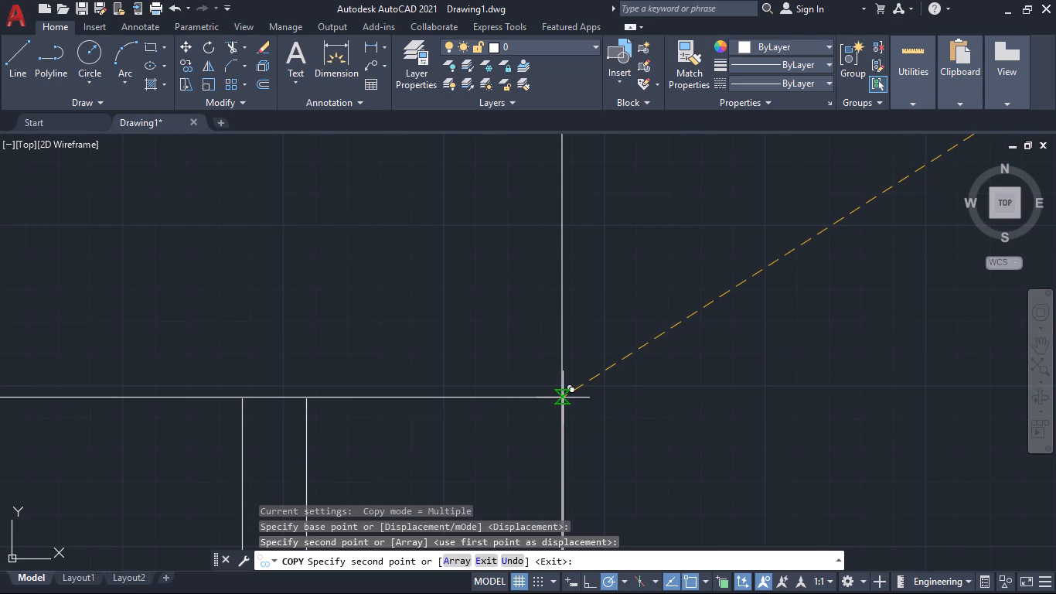
pyautogui.click(561, 397)
pyautogui.scroll(-5, 610, 386)
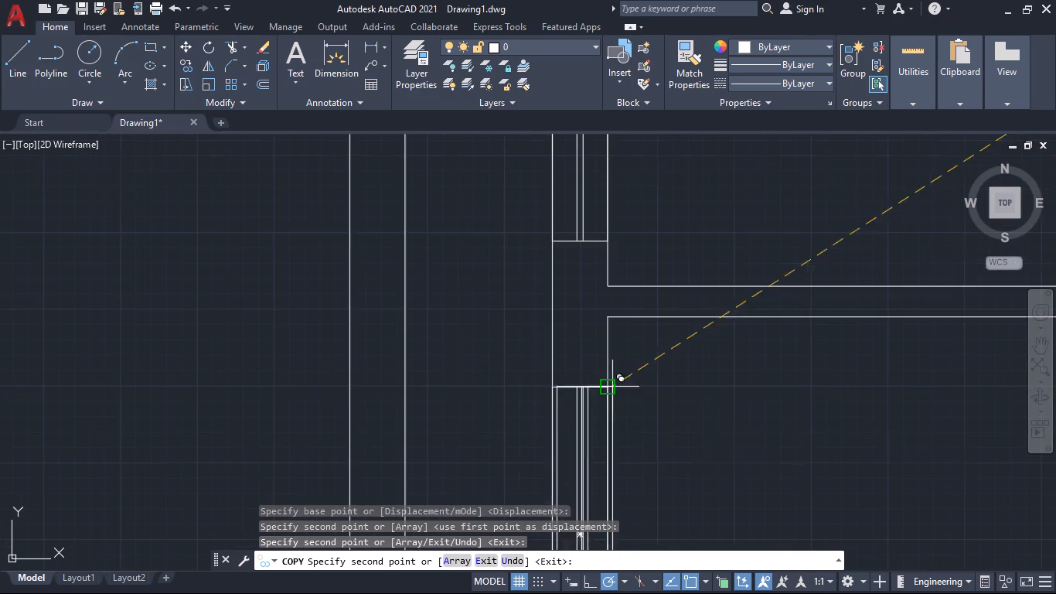
pyautogui.moveTo(764, 425); pyautogui.dragTo(674, 269, button='middle')
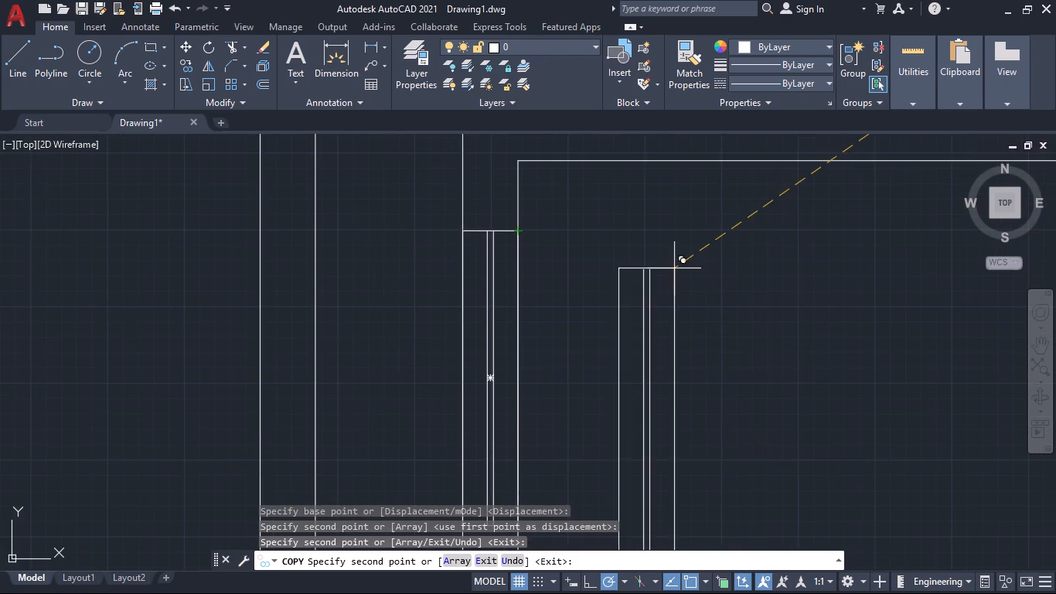
pyautogui.scroll(-3, 666, 285)
pyautogui.moveTo(691, 344); pyautogui.dragTo(615, 288, button='middle')
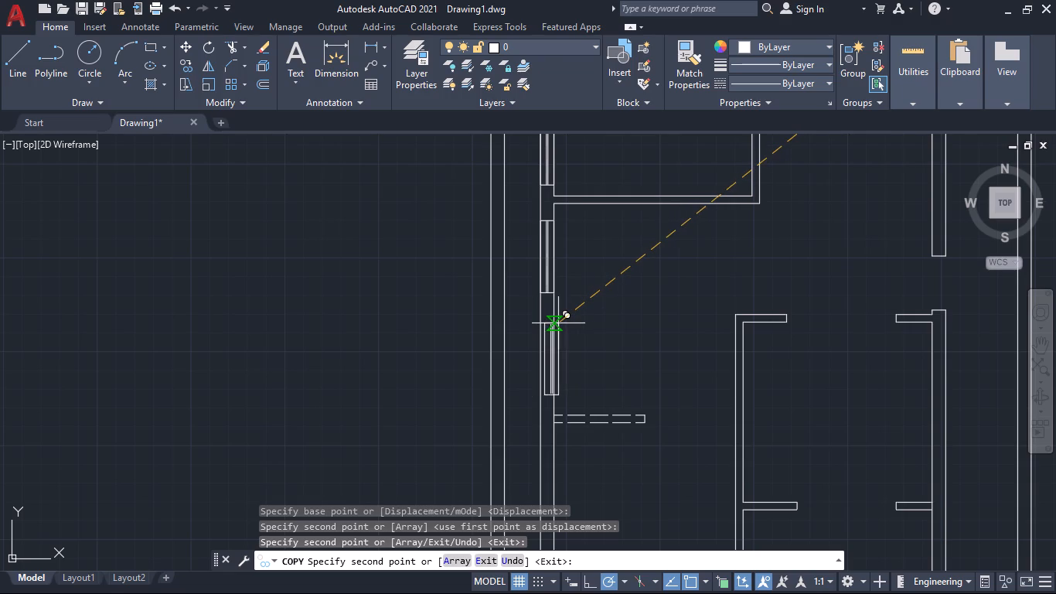
pyautogui.click(554, 328)
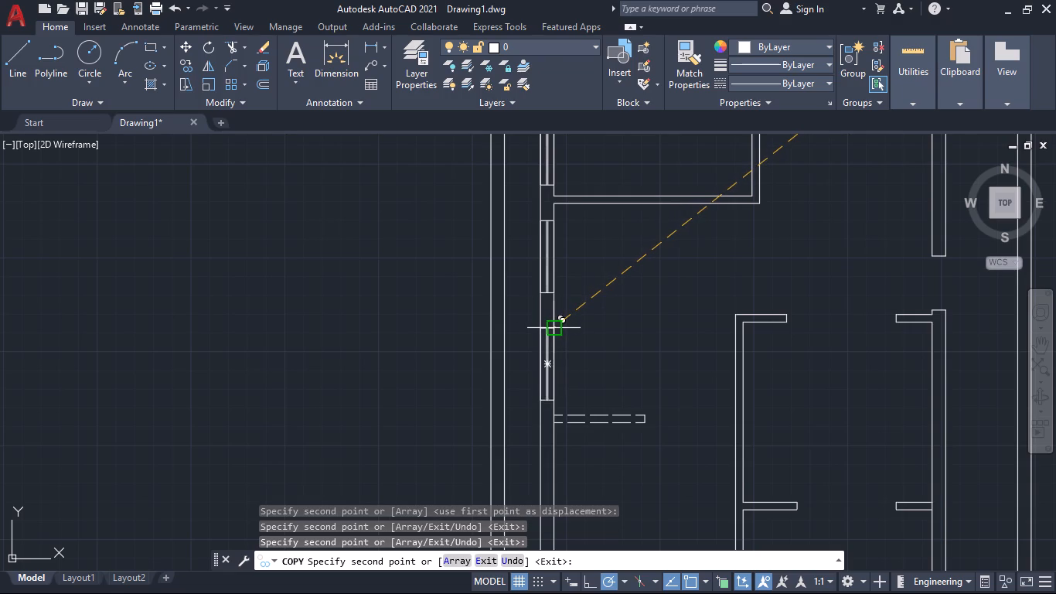
# Place a window copy in the building's right wall, midway between the two short partition stubs of the lower-right room.
pyautogui.scroll(-2, 677, 360)
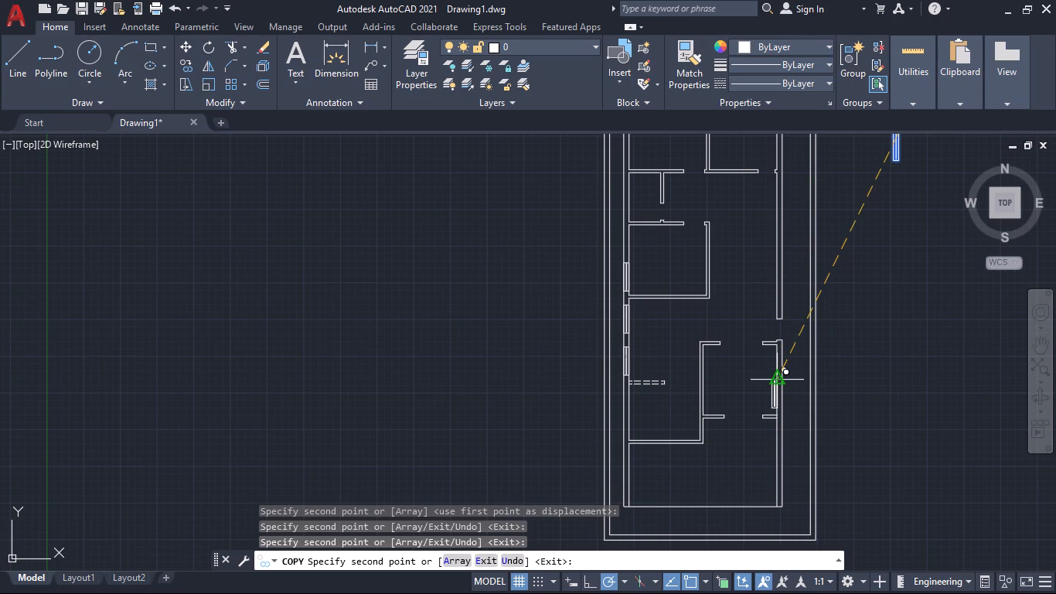
pyautogui.scroll(5, 774, 378)
pyautogui.scroll(-4, 793, 371)
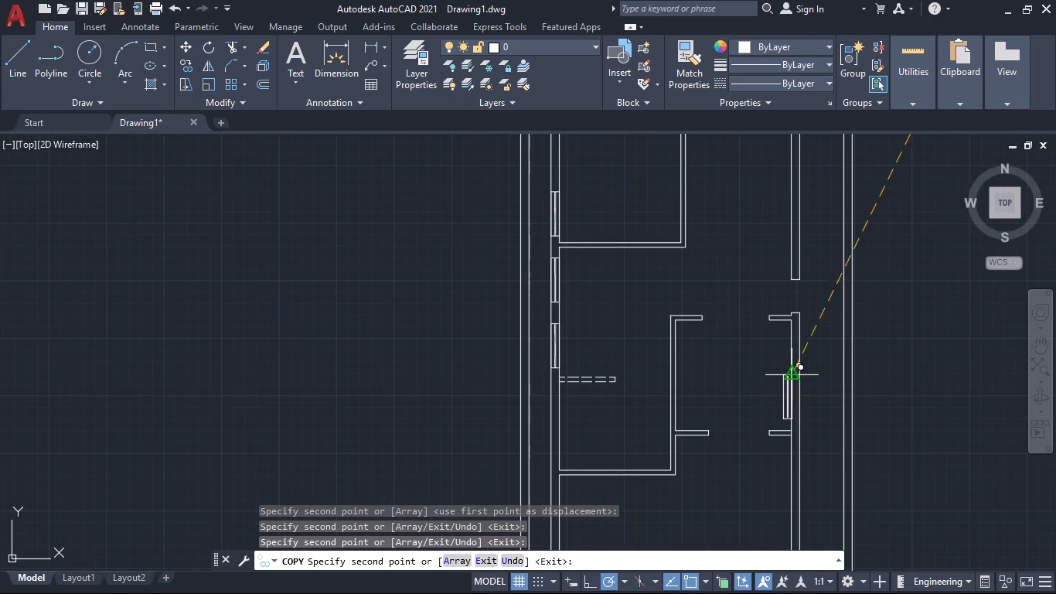
pyautogui.scroll(2, 801, 364)
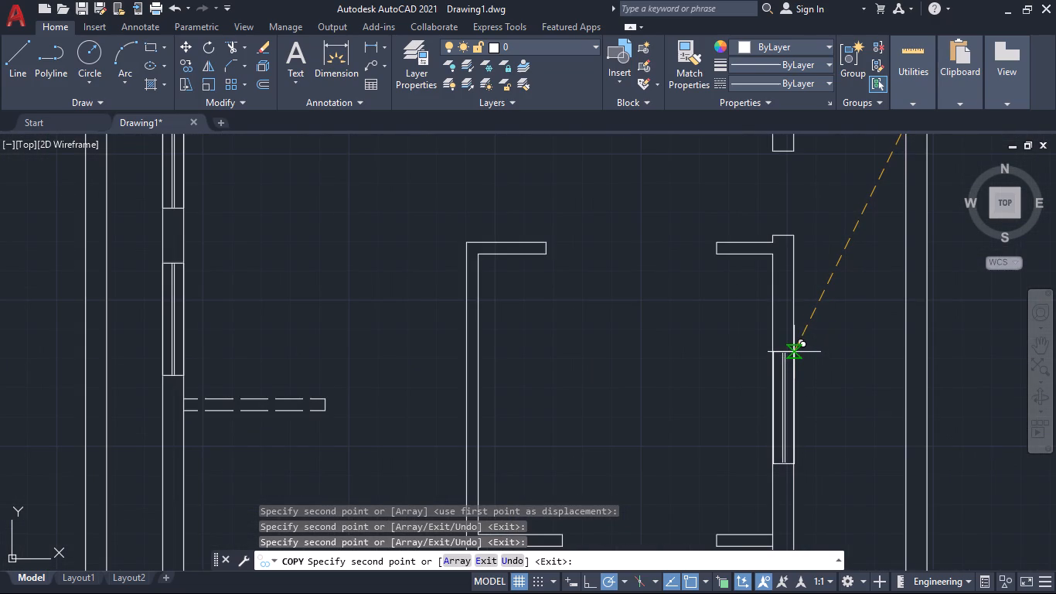
pyautogui.click(794, 352)
# Place a window copy in the building's right wall, a short distance above the wall opening.
pyautogui.scroll(-1, 854, 306)
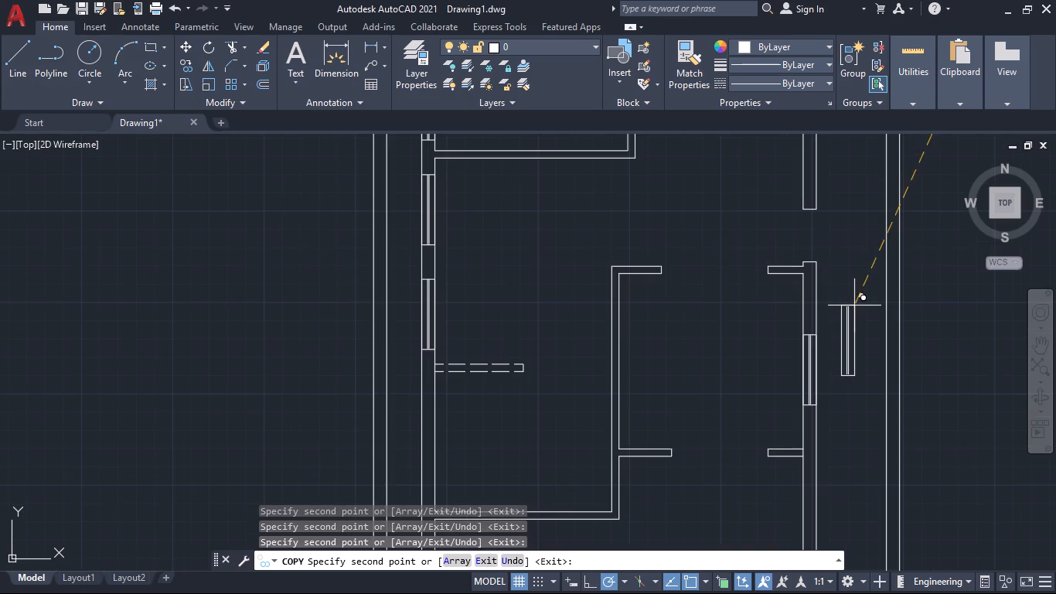
pyautogui.moveTo(860, 276); pyautogui.dragTo(784, 445, button='middle')
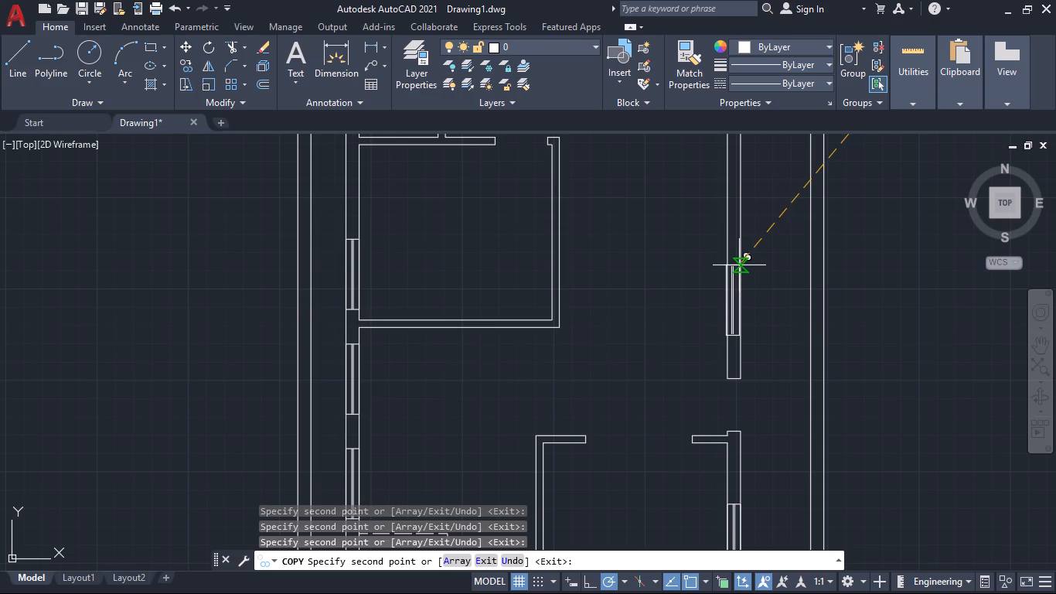
pyautogui.scroll(2, 739, 265)
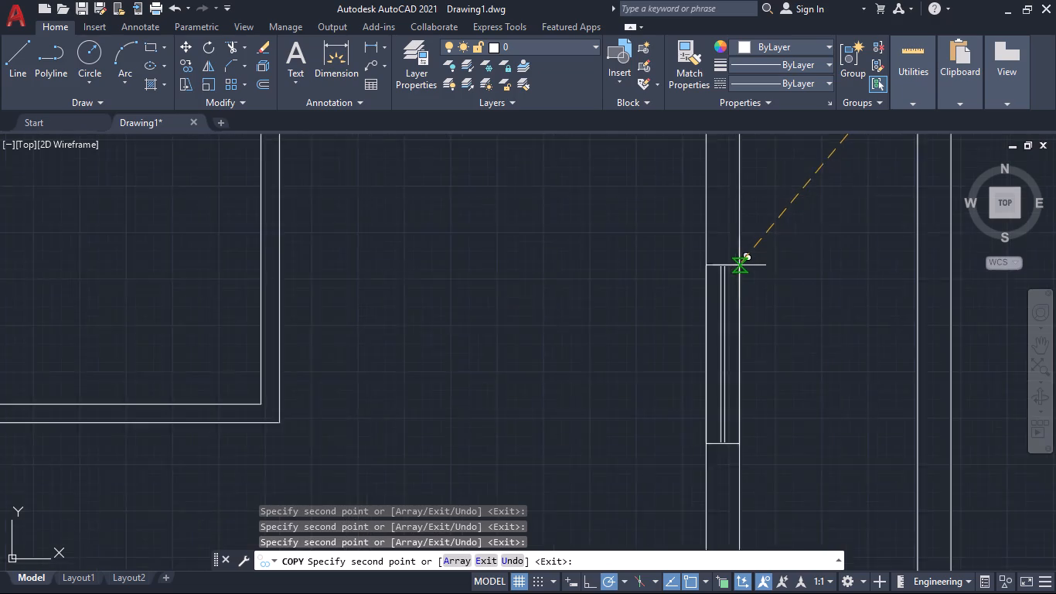
pyautogui.scroll(2, 739, 265)
pyautogui.click(735, 265)
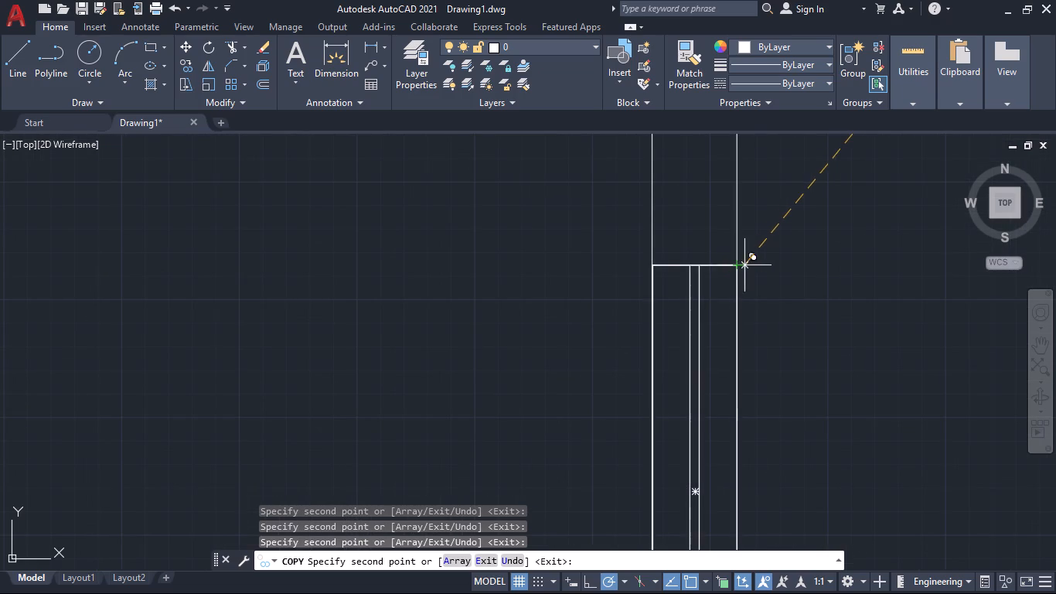
# Place a window copy in the right wall, just below the small stub opposite the upper-right room's bottom partition.
pyautogui.scroll(-5, 760, 265)
pyautogui.moveTo(774, 240); pyautogui.dragTo(745, 307, button='middle')
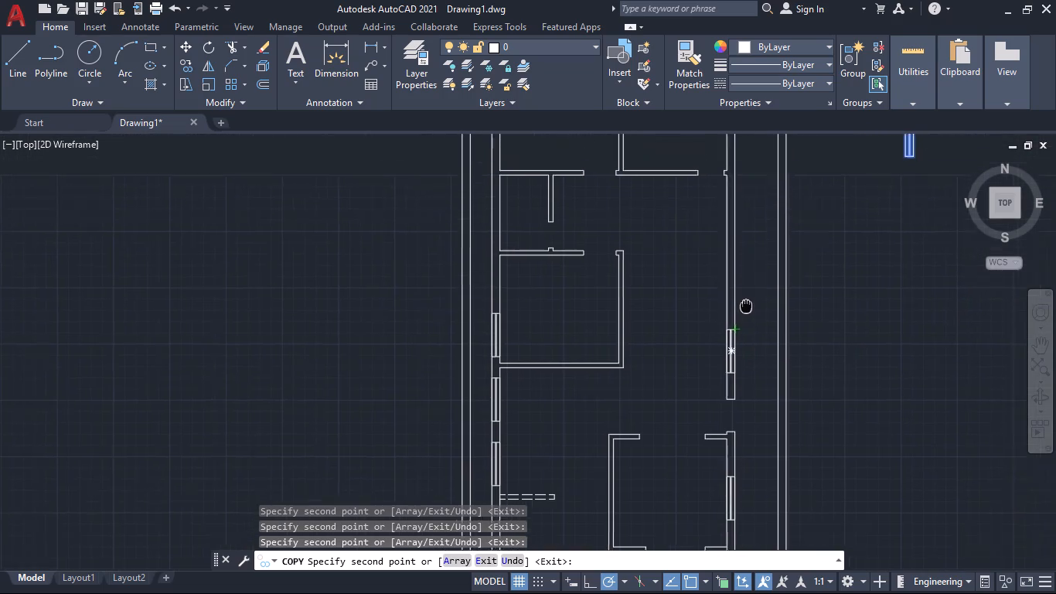
pyautogui.moveTo(745, 307); pyautogui.dragTo(726, 357, button='middle')
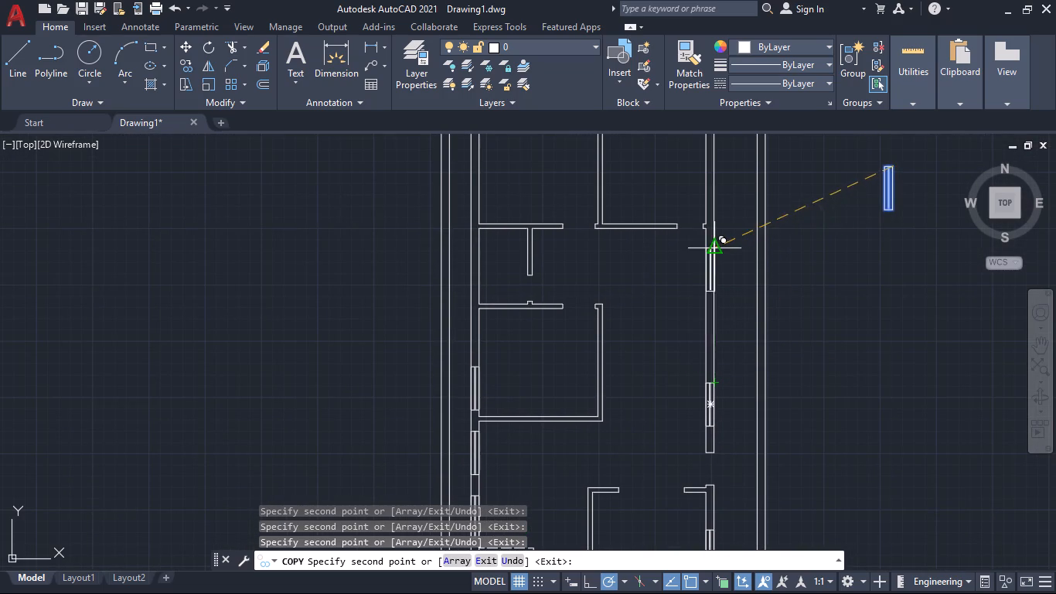
pyautogui.scroll(4, 715, 248)
pyautogui.moveTo(755, 200); pyautogui.dragTo(750, 273, button='middle')
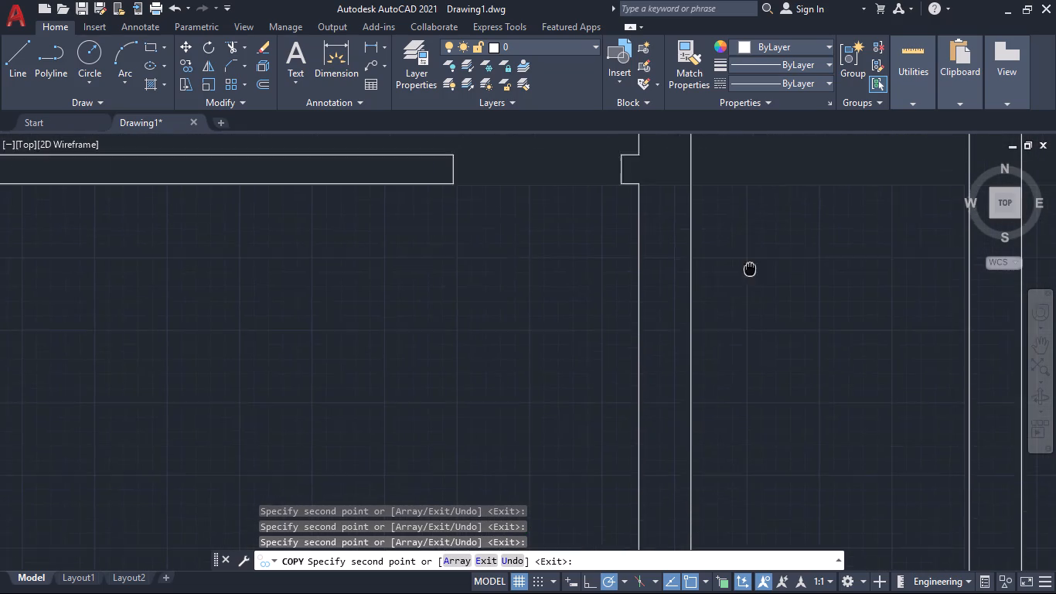
pyautogui.moveTo(750, 273); pyautogui.dragTo(752, 294, button='middle')
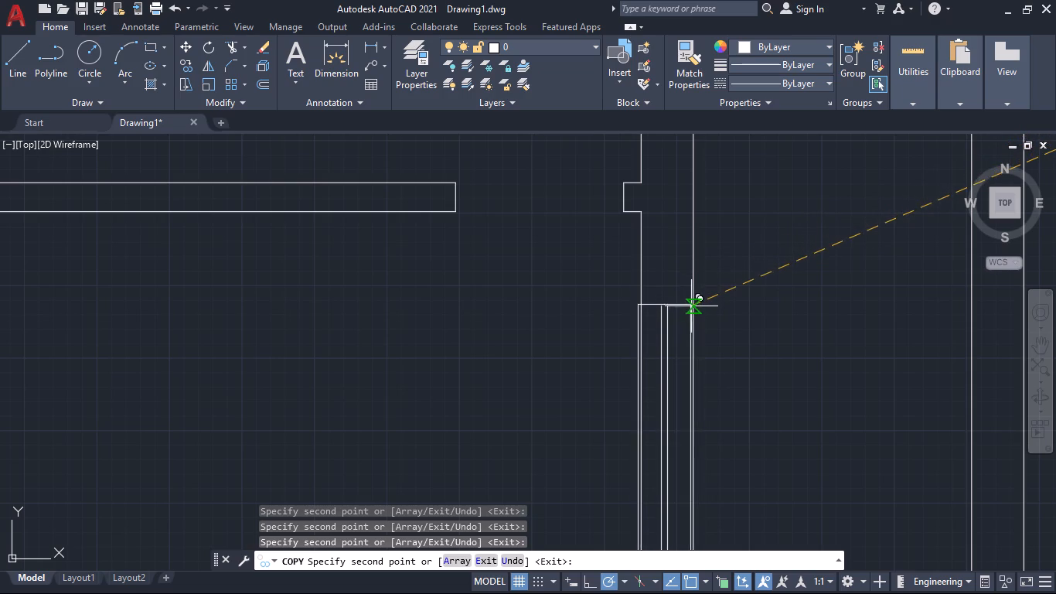
pyautogui.click(693, 309)
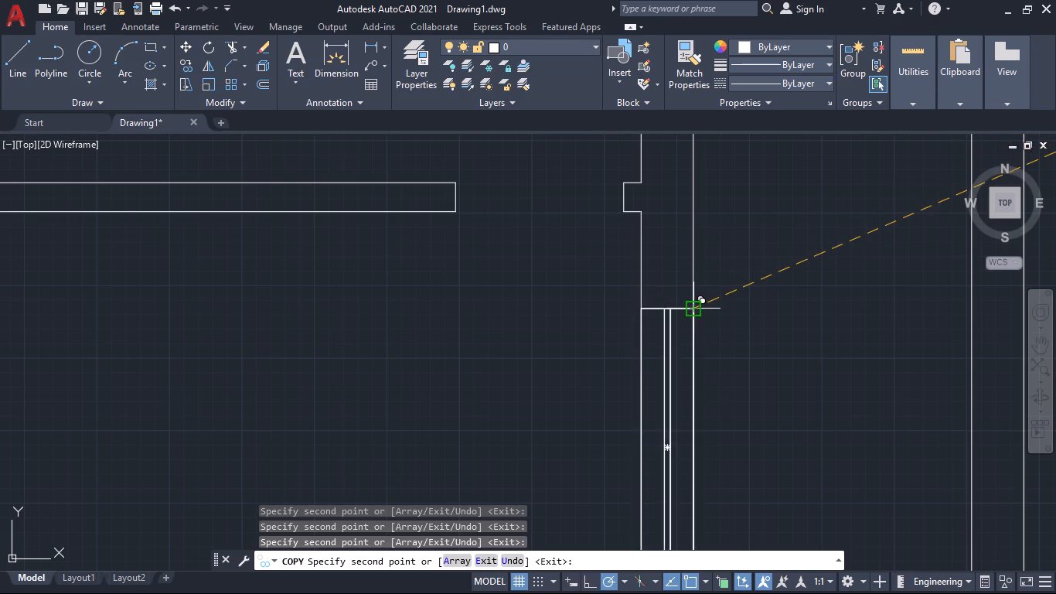
# Place a window copy in the right wall of the upper-right room, below its upper stub, and finish copying.
pyautogui.scroll(-4, 755, 285)
pyautogui.moveTo(776, 246); pyautogui.dragTo(696, 391, button='middle')
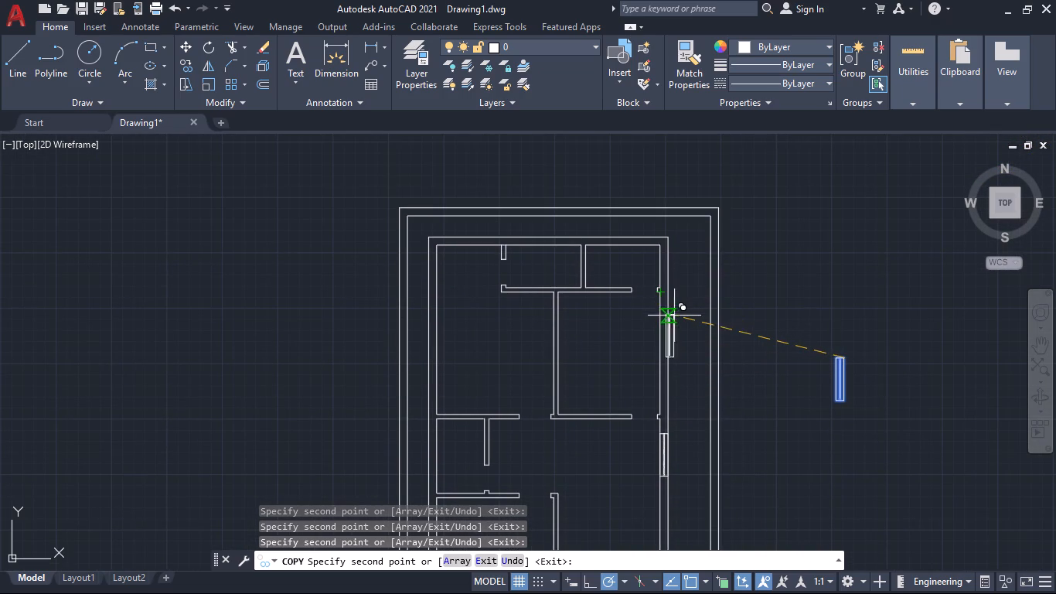
pyautogui.scroll(3, 676, 319)
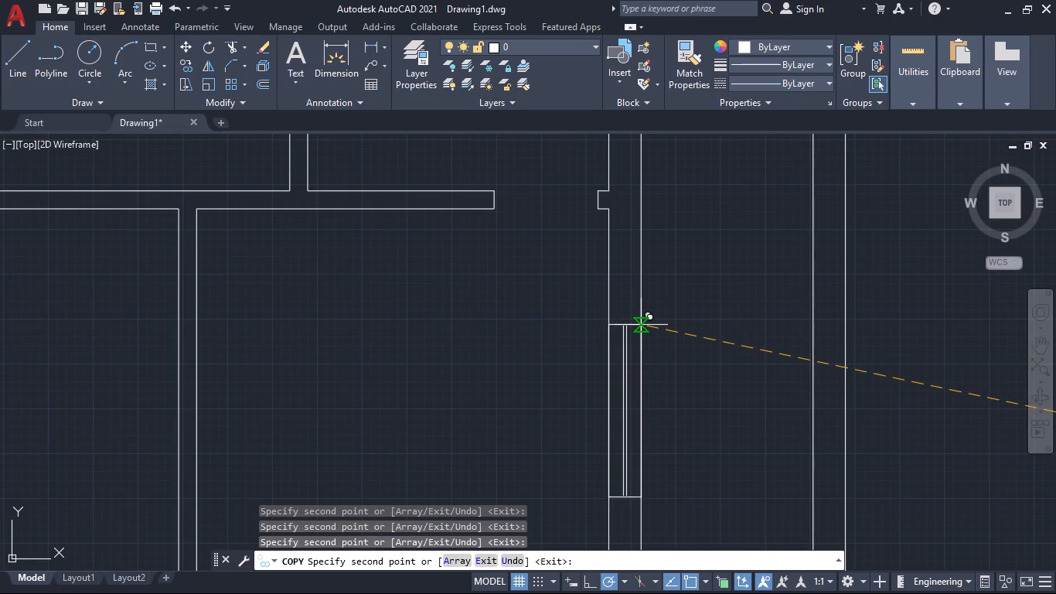
pyautogui.click(641, 326)
pyautogui.scroll(-3, 720, 348)
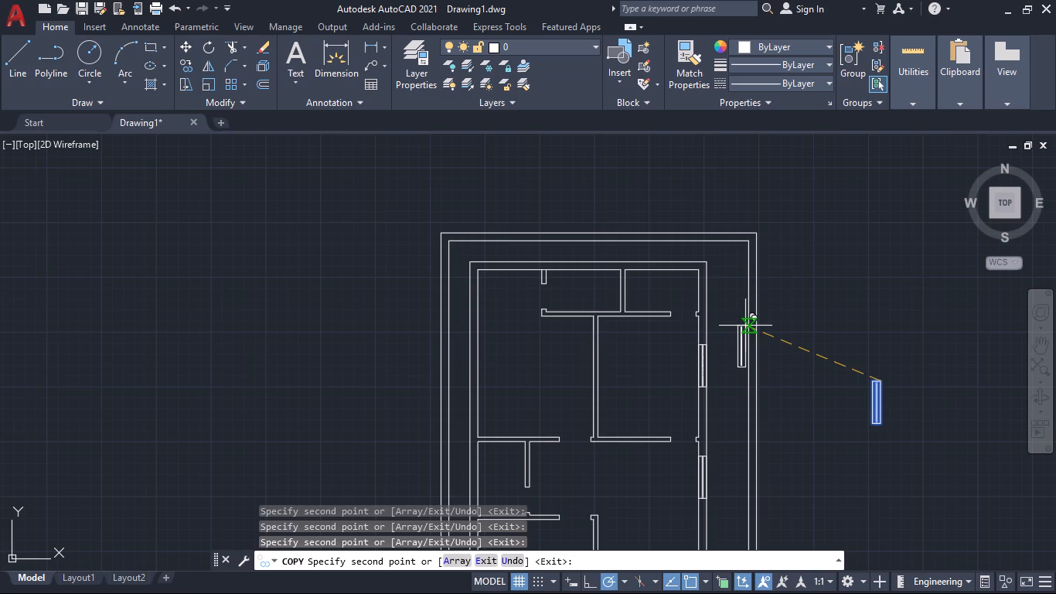
pyautogui.scroll(-2, 648, 373)
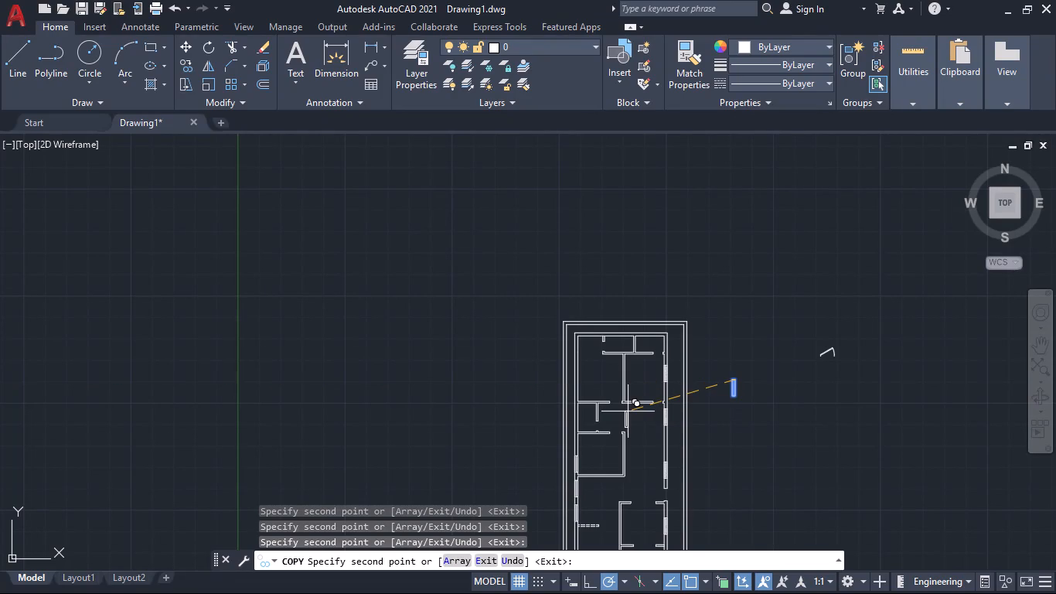
pyautogui.moveTo(763, 449); pyautogui.dragTo(761, 447, button='middle')
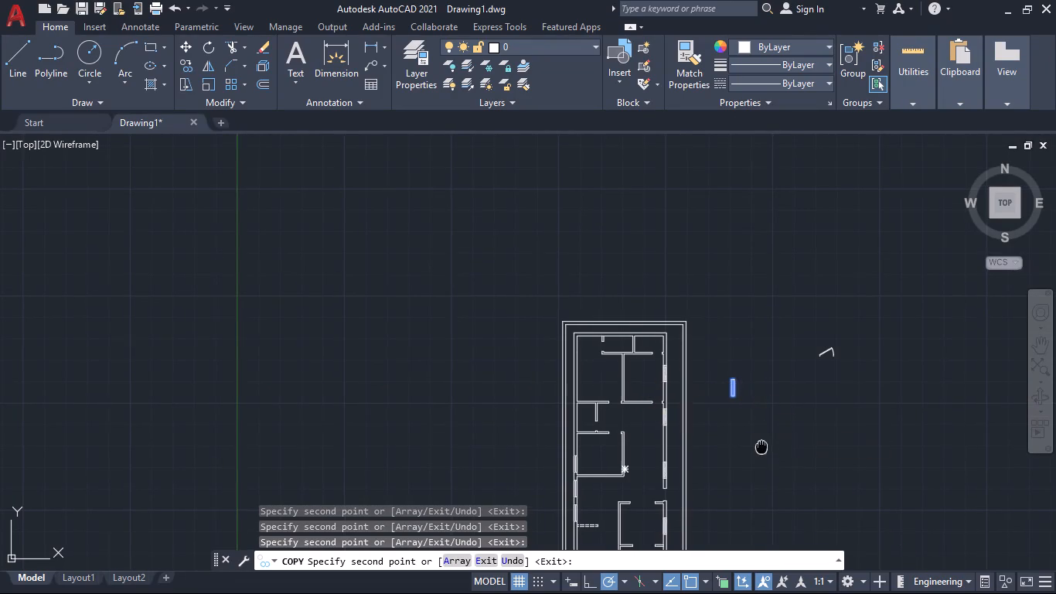
pyautogui.moveTo(761, 447); pyautogui.dragTo(733, 346, button='middle')
pyautogui.press('Escape')
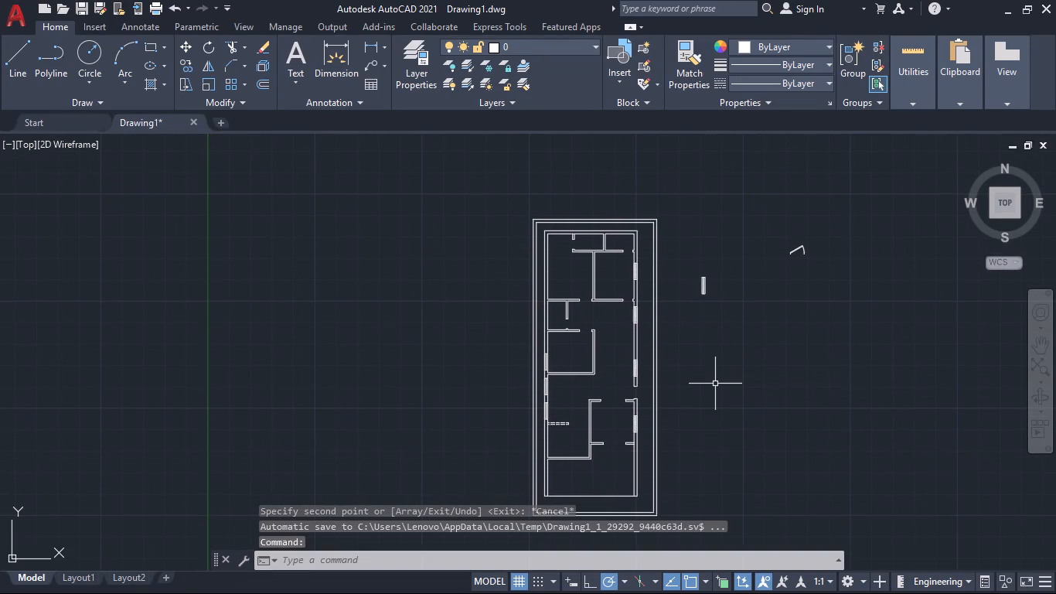
# Rotate the spare window symbol outside the plan to 270° about its lower-right corner so it lies horizontally.
pyautogui.press('r')
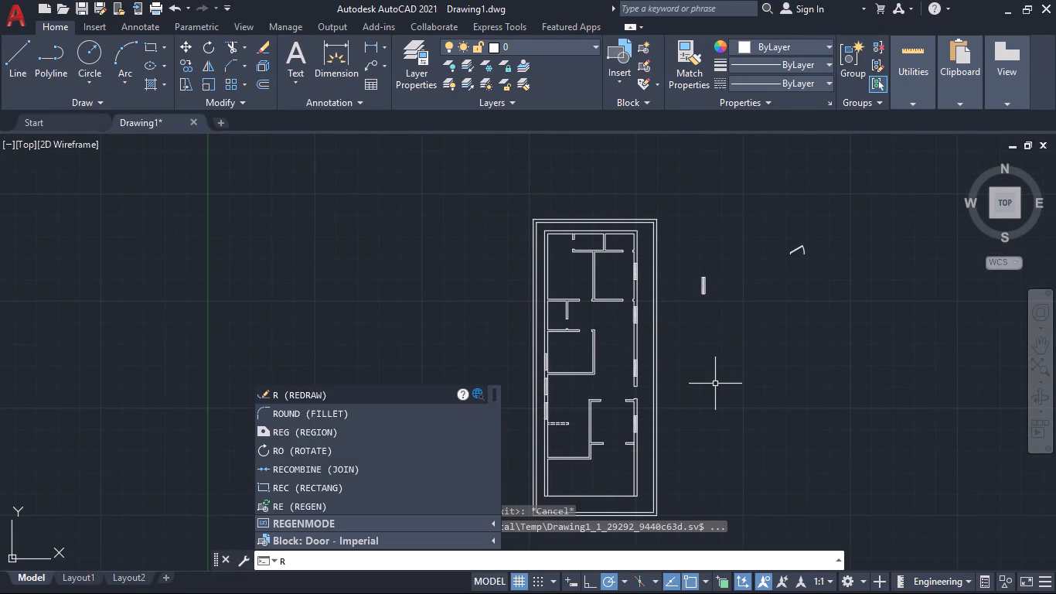
pyautogui.press('o')
pyautogui.press('Return')
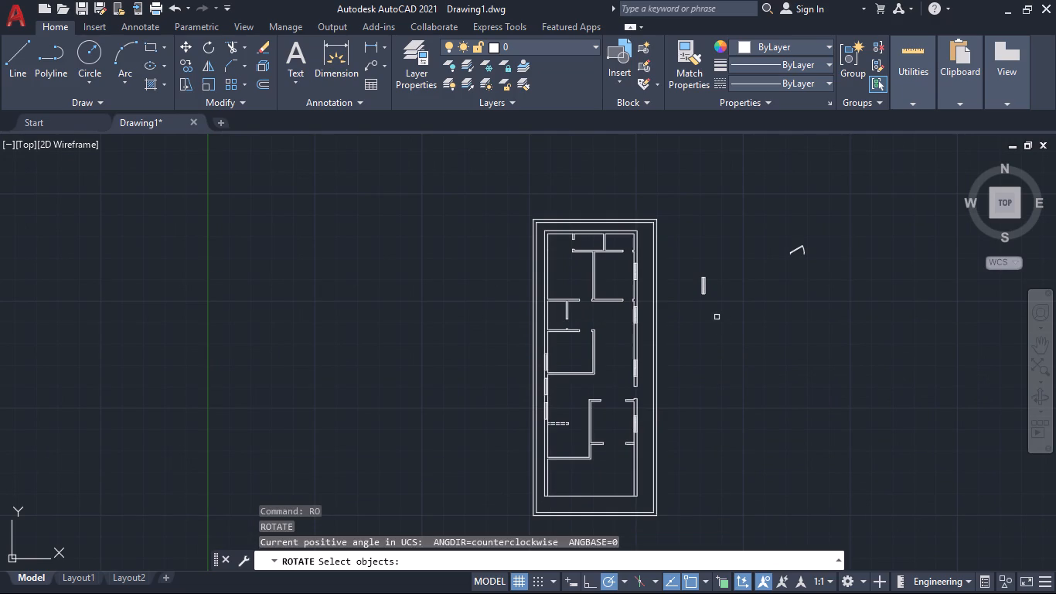
pyautogui.scroll(5, 702, 295)
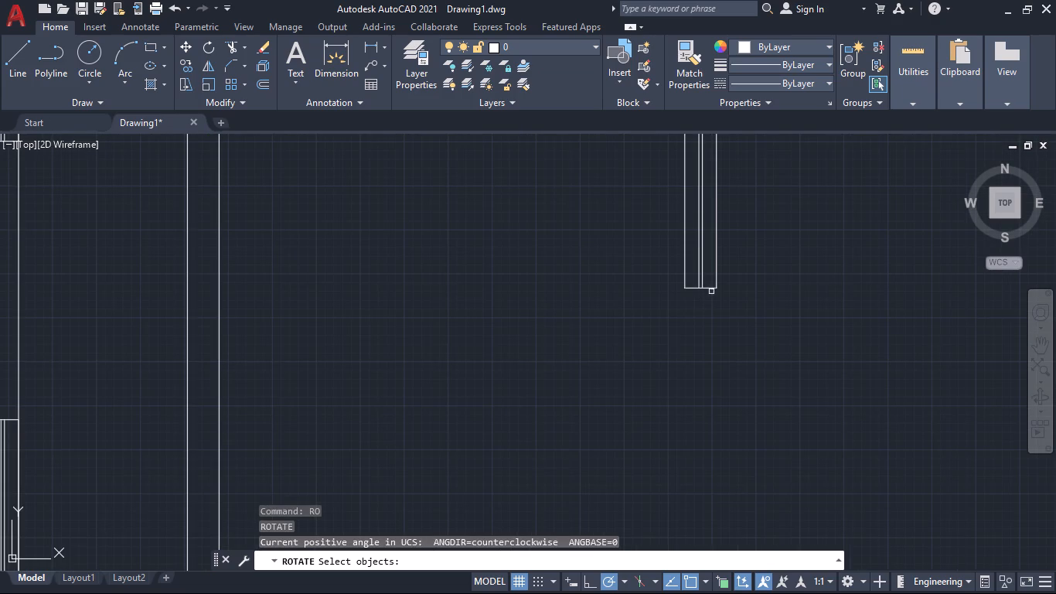
pyautogui.click(714, 288)
pyautogui.click(701, 281)
pyautogui.scroll(-1, 729, 308)
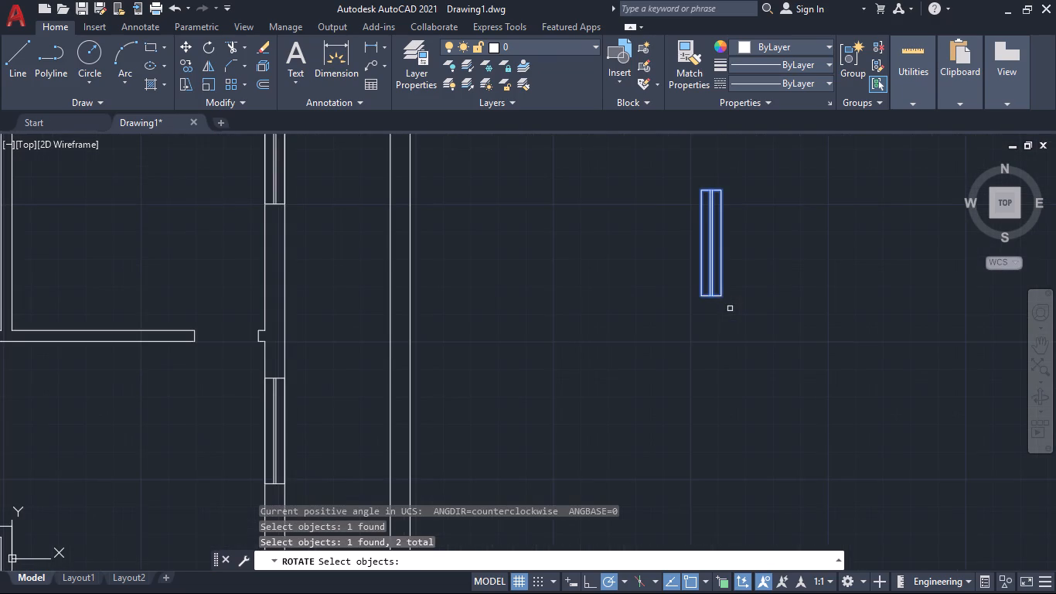
pyautogui.moveTo(730, 309); pyautogui.dragTo(693, 374, button='middle')
pyautogui.press('Return')
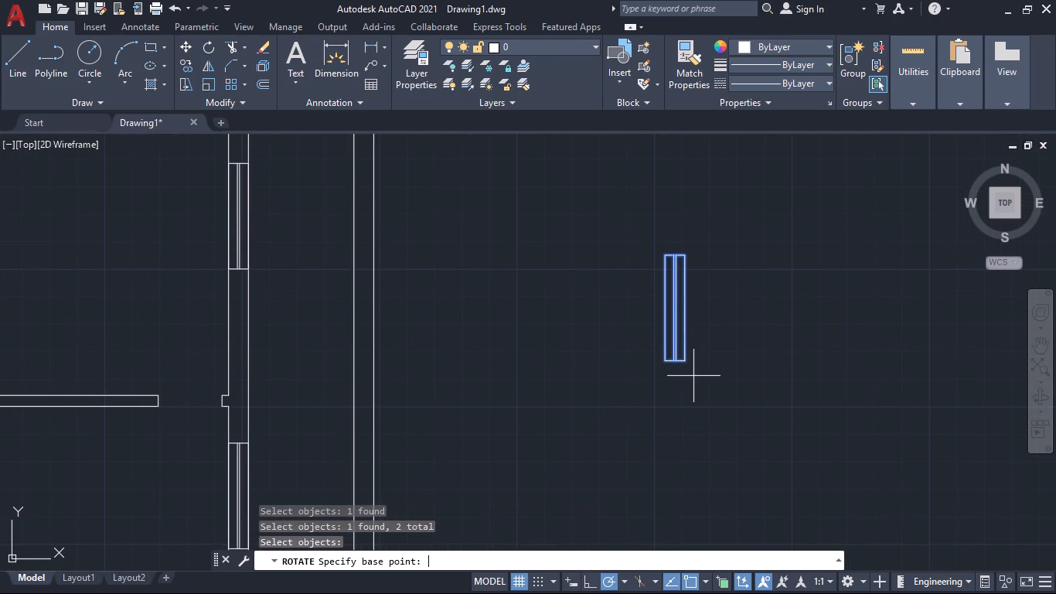
pyautogui.click(686, 364)
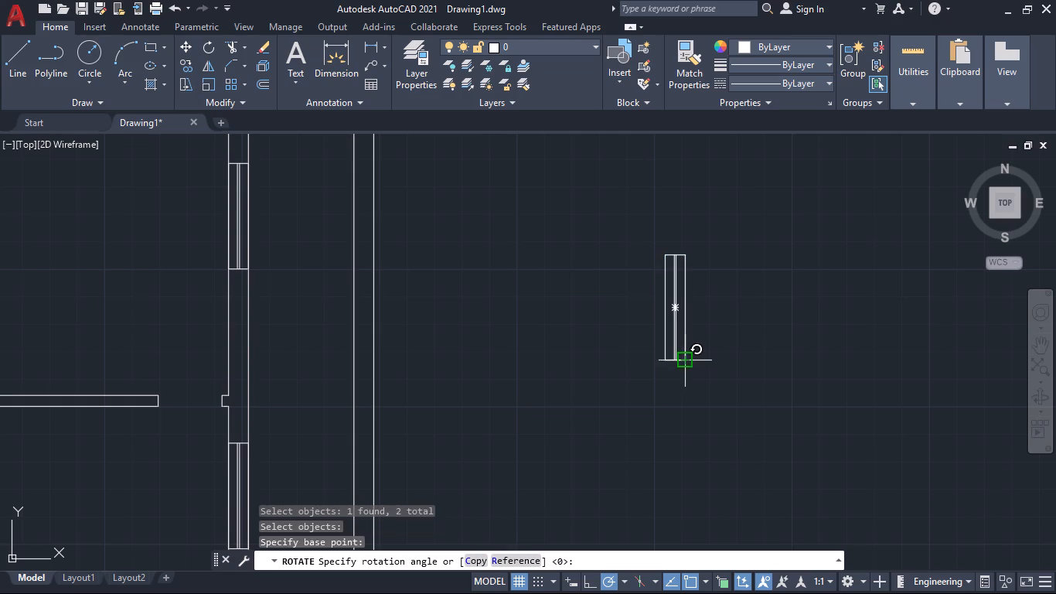
pyautogui.click(681, 408)
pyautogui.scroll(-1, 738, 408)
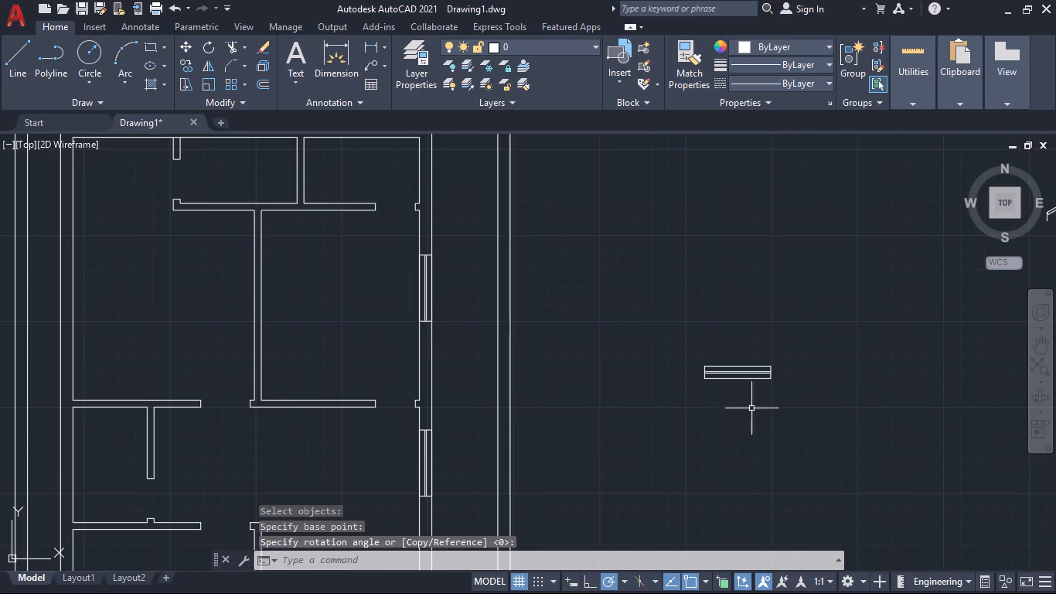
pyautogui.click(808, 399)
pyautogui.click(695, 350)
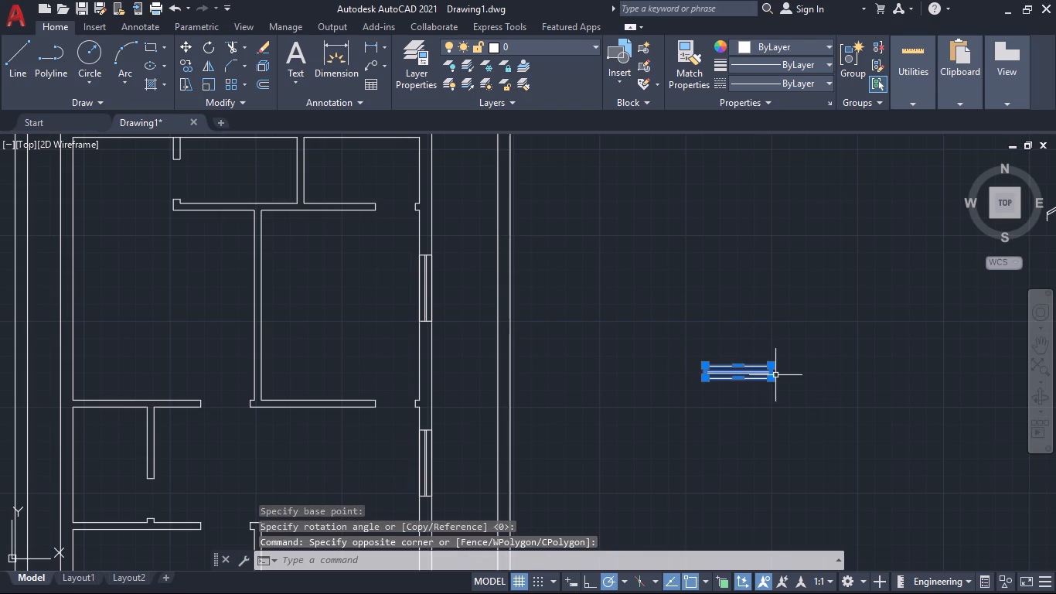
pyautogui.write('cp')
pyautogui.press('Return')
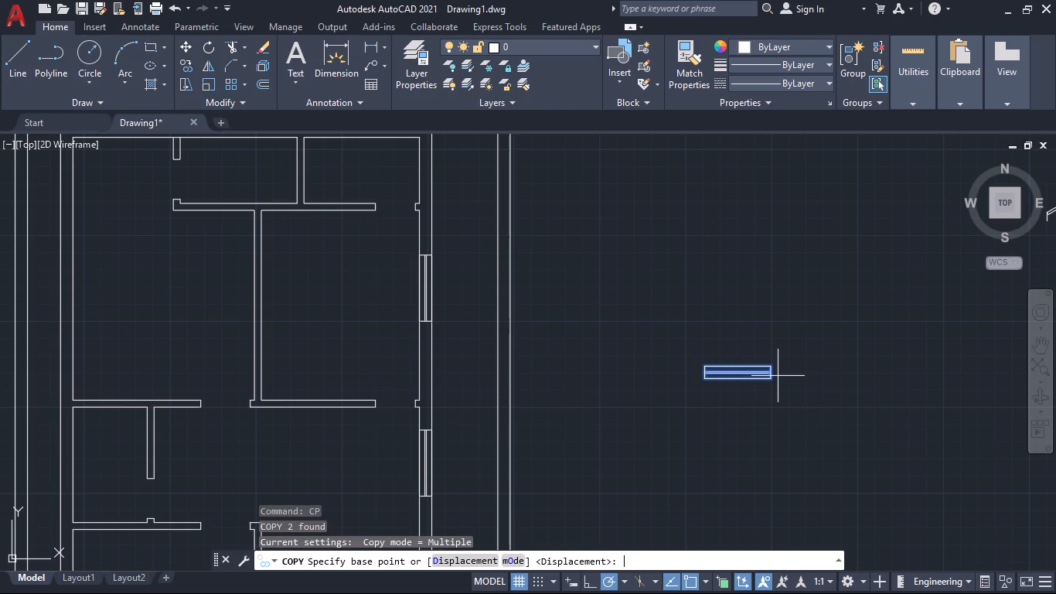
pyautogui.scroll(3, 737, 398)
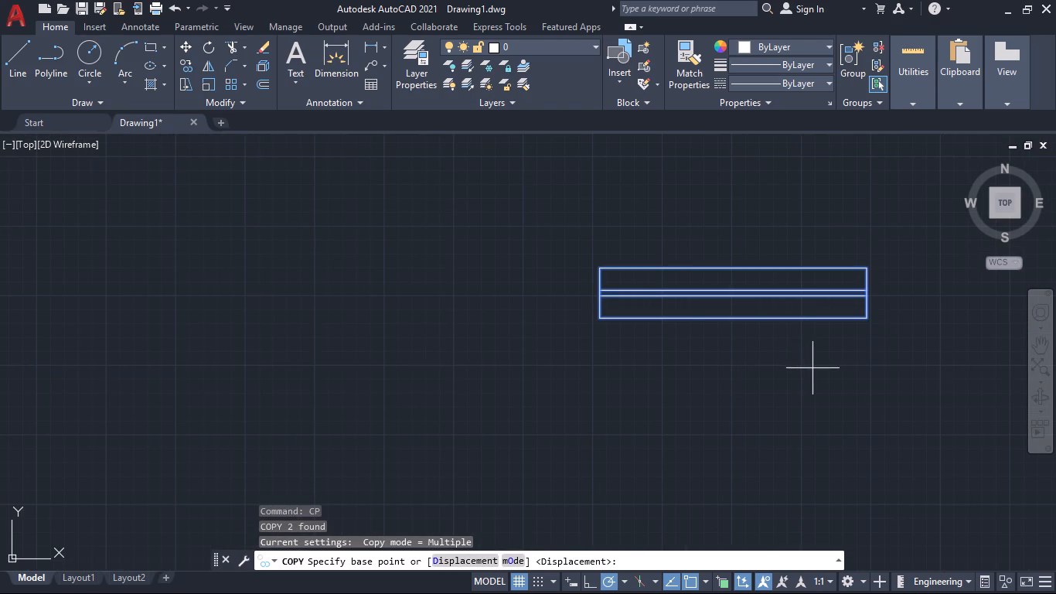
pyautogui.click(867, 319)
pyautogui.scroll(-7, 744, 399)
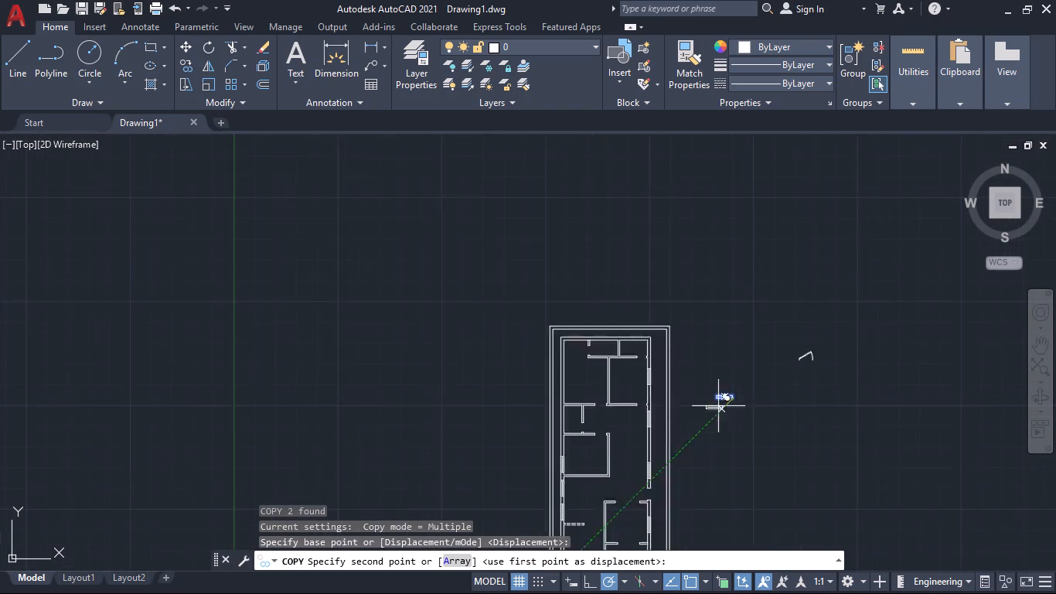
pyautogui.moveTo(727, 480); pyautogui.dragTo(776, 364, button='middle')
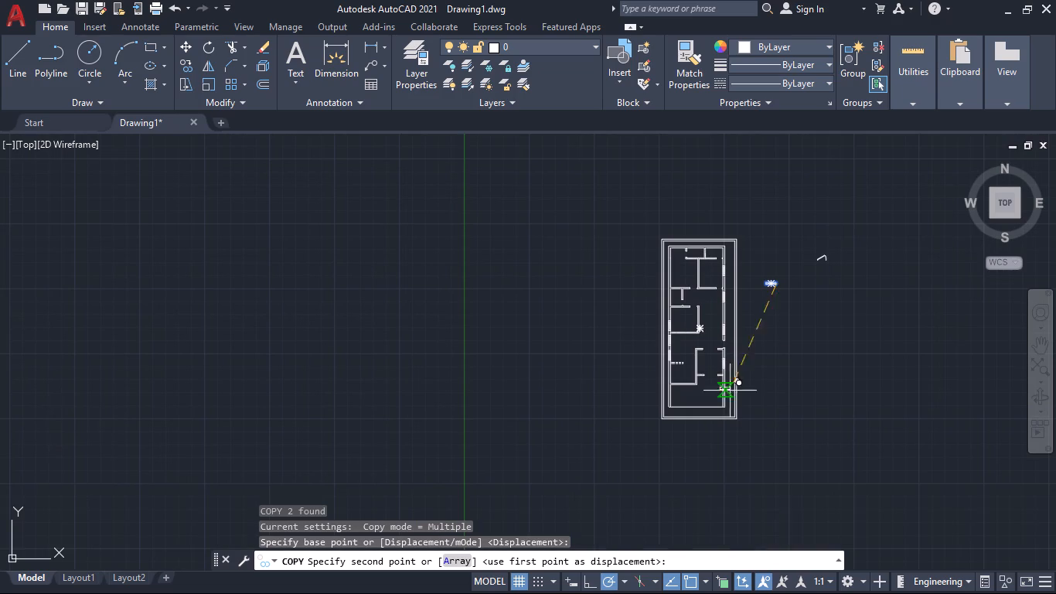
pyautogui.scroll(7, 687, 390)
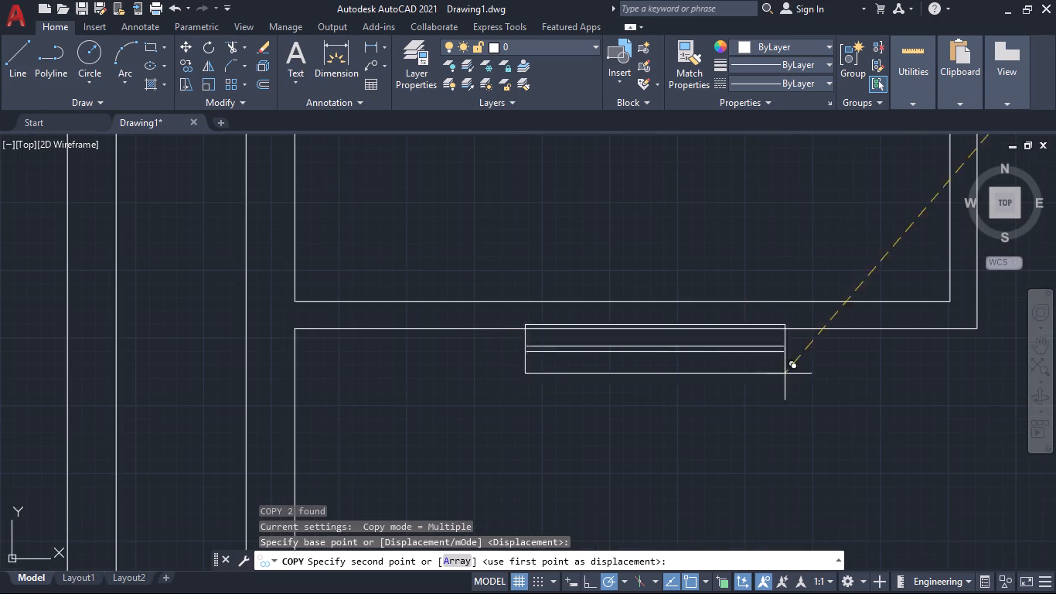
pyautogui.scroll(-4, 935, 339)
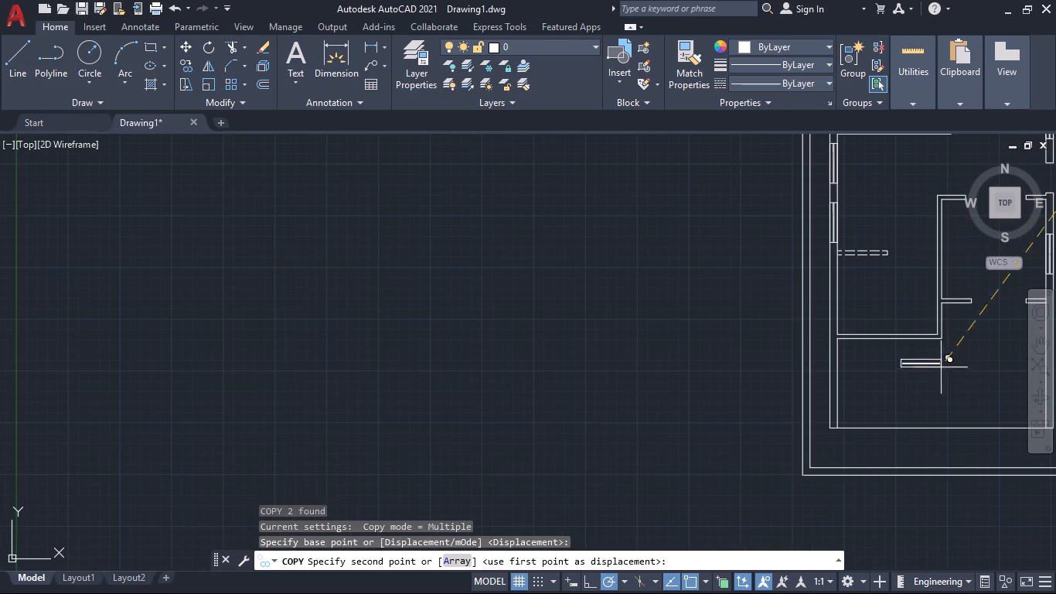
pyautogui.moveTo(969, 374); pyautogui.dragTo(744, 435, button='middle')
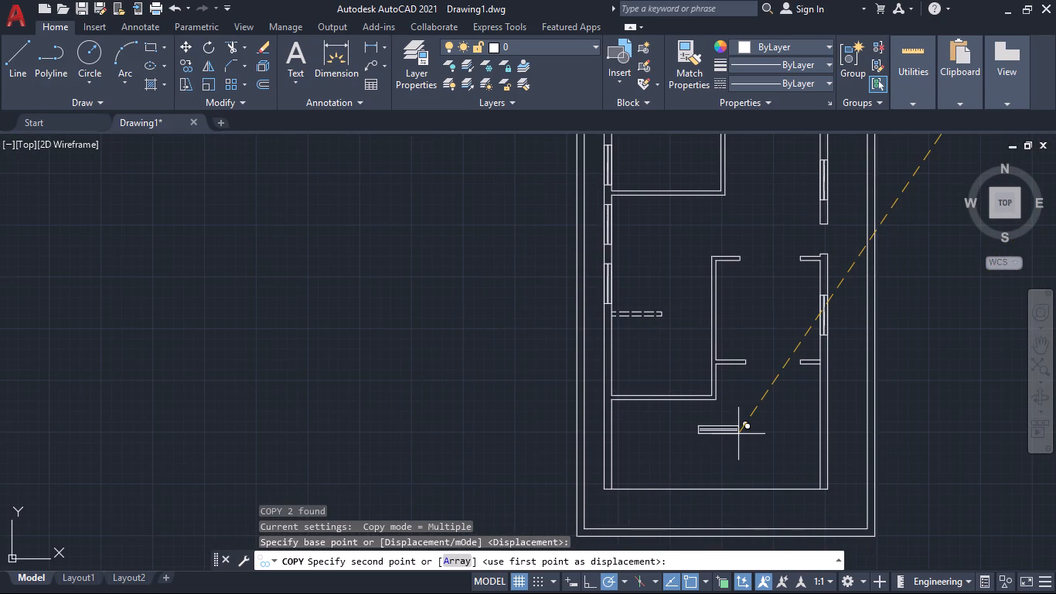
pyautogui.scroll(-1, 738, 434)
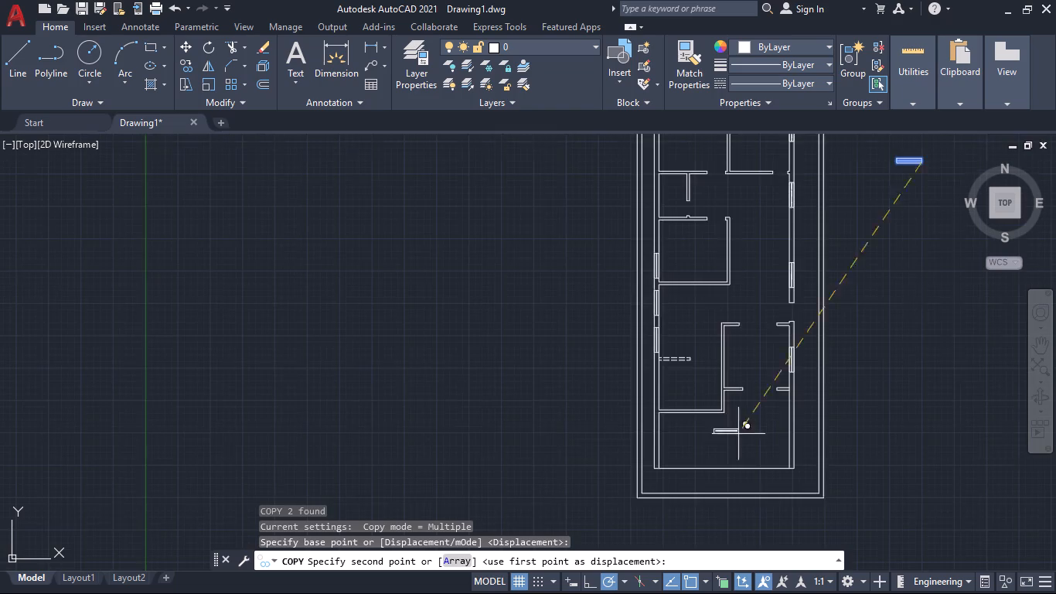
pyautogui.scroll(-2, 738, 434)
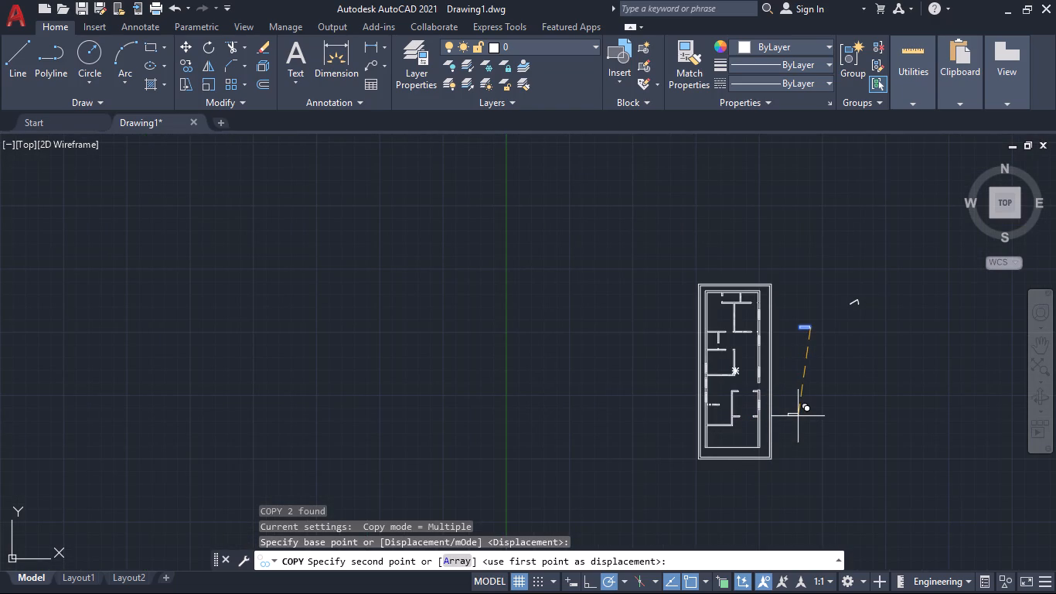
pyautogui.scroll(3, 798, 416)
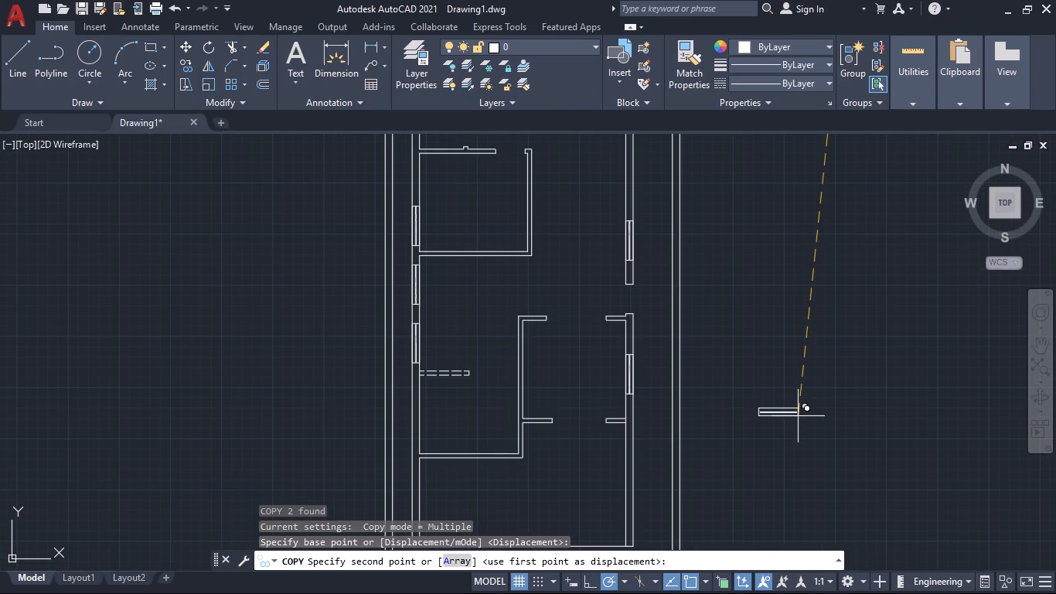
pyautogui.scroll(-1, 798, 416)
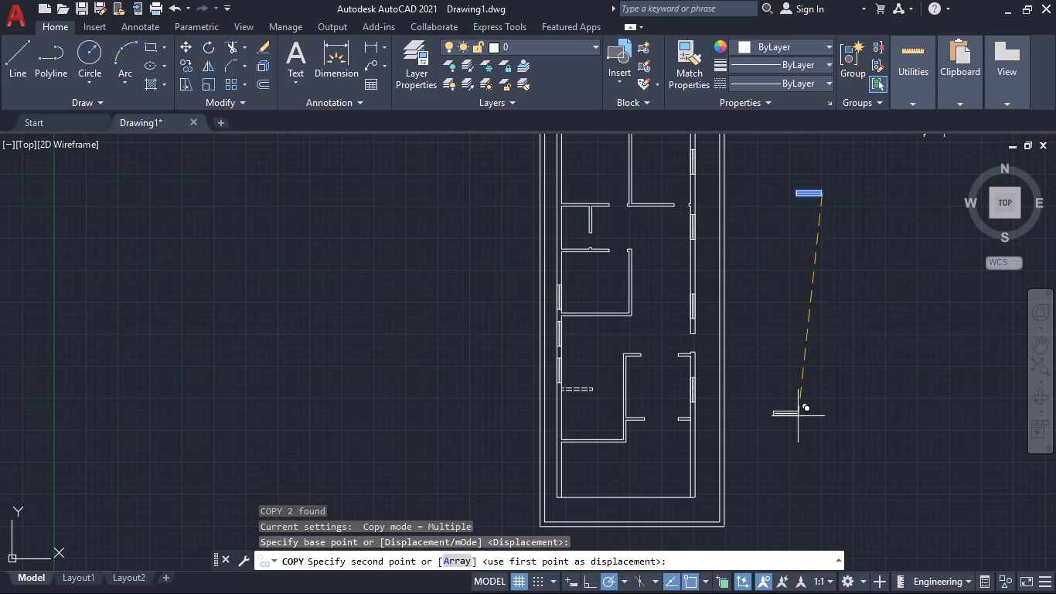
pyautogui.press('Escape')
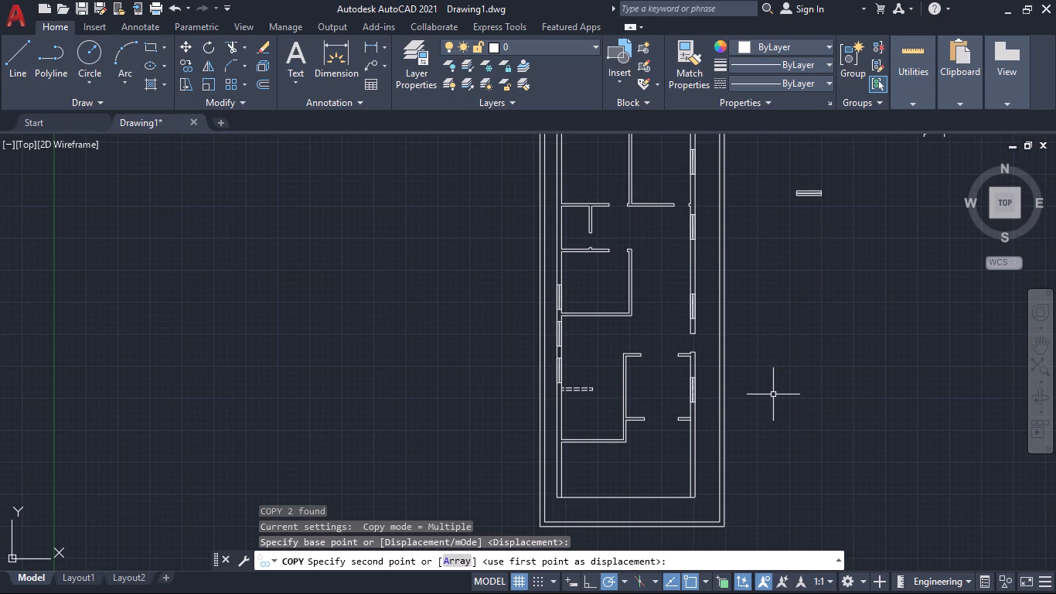
# Quick-measure the room with the dashed partition and the neighbouring spaces in the lower part of the plan.
pyautogui.scroll(3, 639, 432)
pyautogui.moveTo(631, 438); pyautogui.dragTo(567, 523, button='middle')
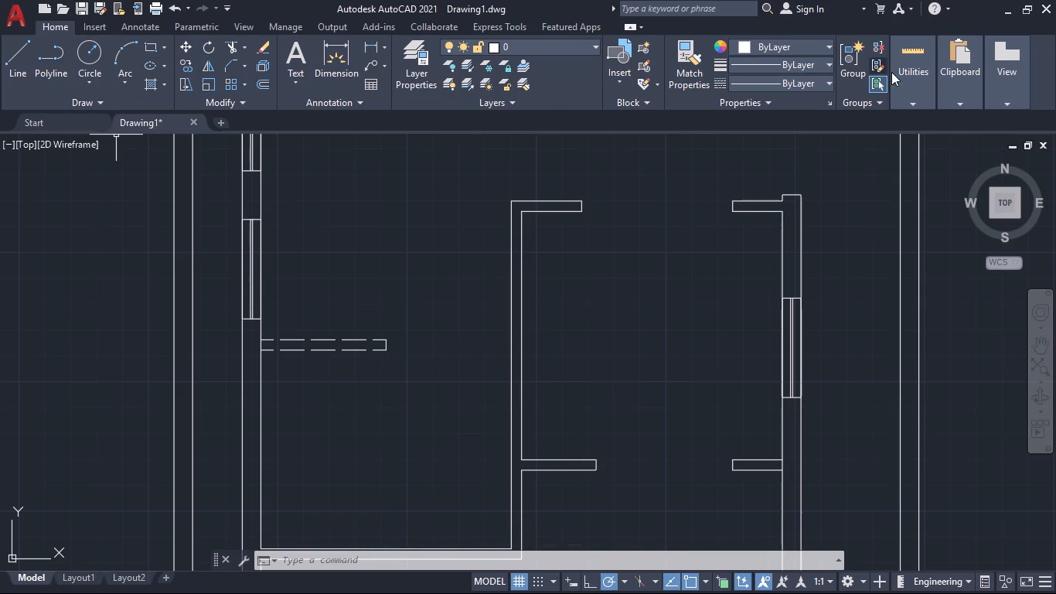
pyautogui.click(912, 123)
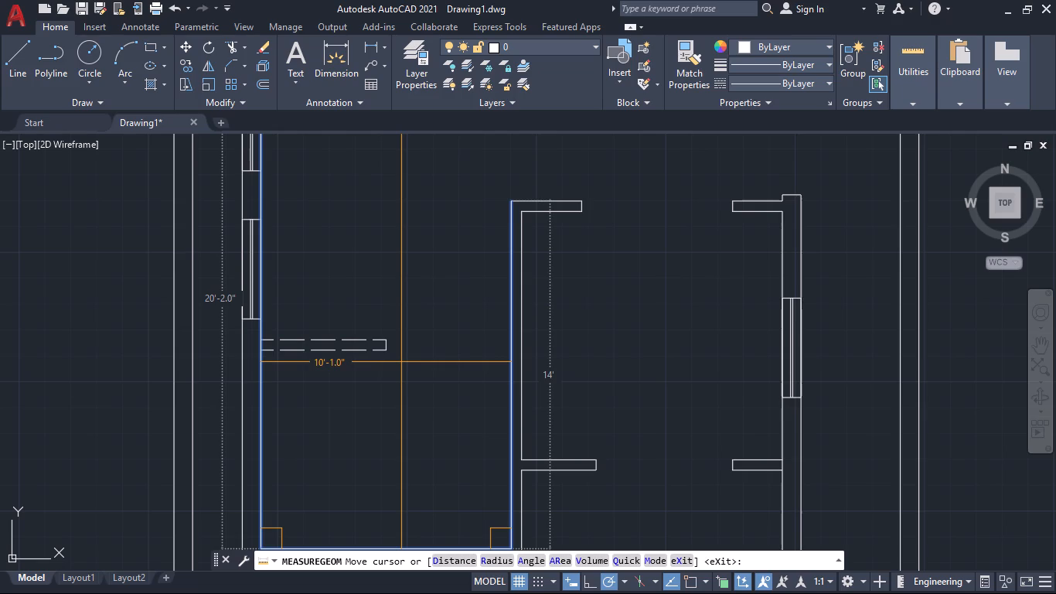
pyautogui.scroll(-1, 401, 362)
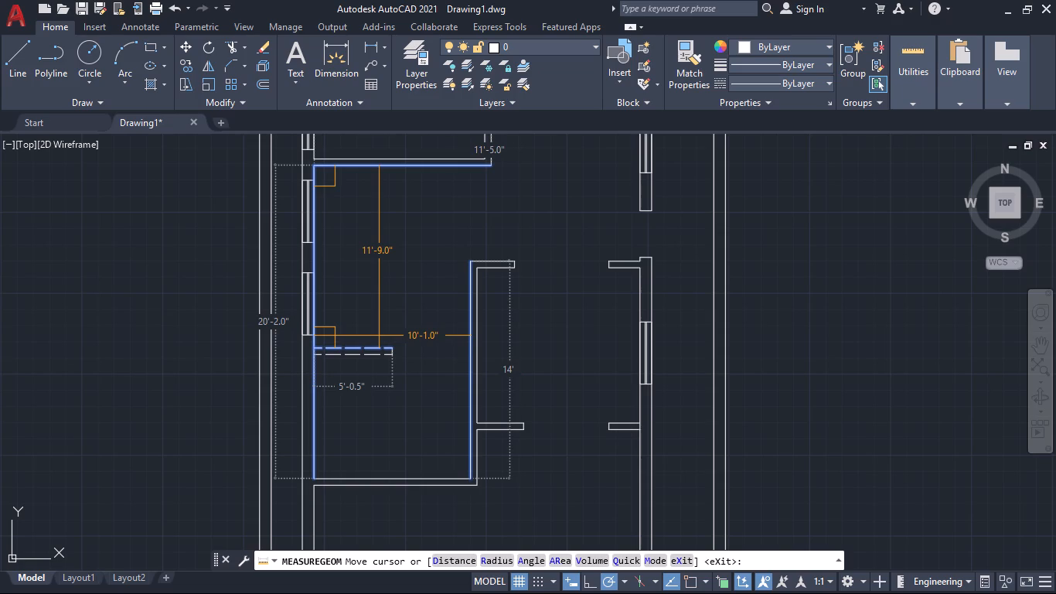
pyautogui.scroll(-1, 380, 334)
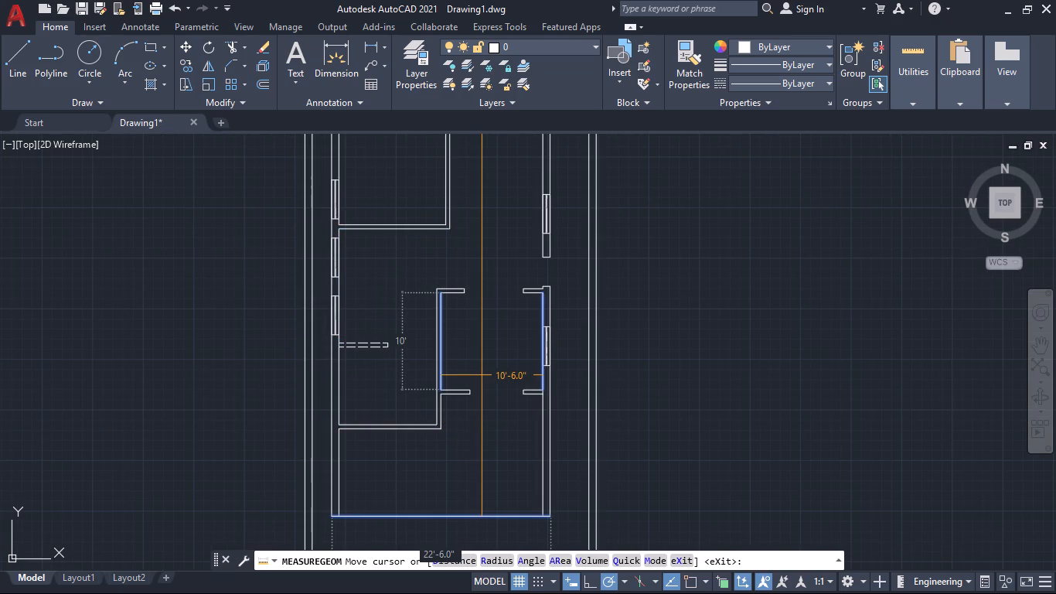
pyautogui.press('Escape')
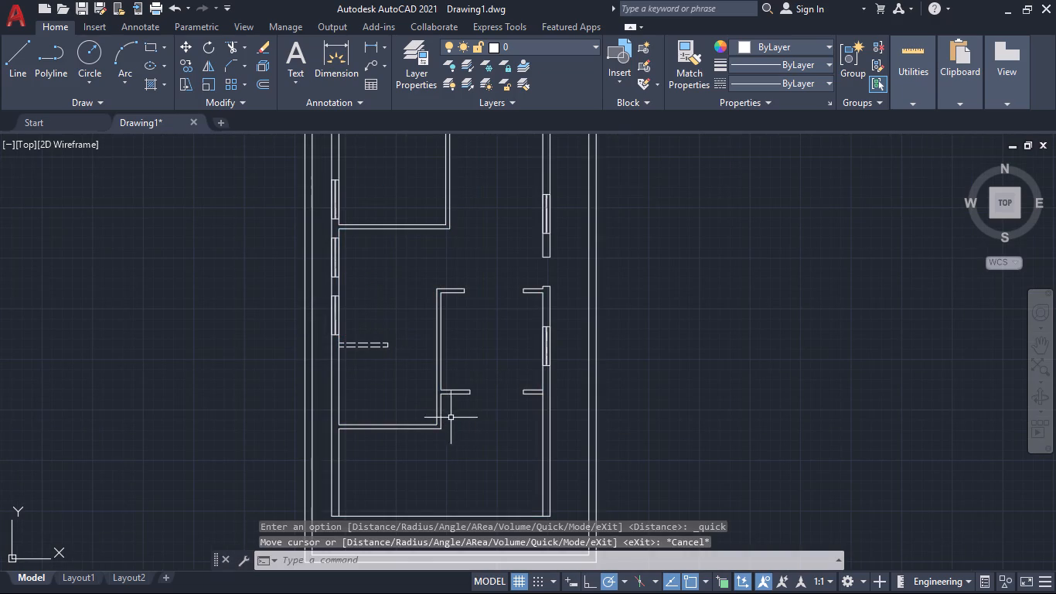
# Begin aligning the spare horizontal window symbol, matching its lower-right corner to the lower face of the dashed-partition room's bottom partition, near the right corner.
pyautogui.scroll(1, 414, 408)
pyautogui.scroll(-1, 415, 360)
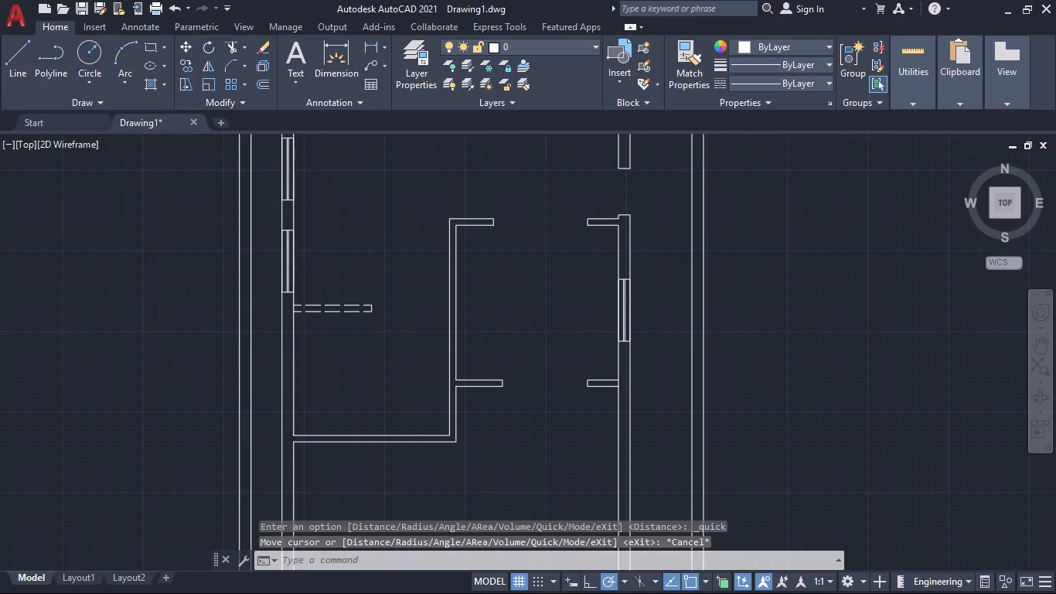
pyautogui.moveTo(479, 323); pyautogui.dragTo(405, 476, button='middle')
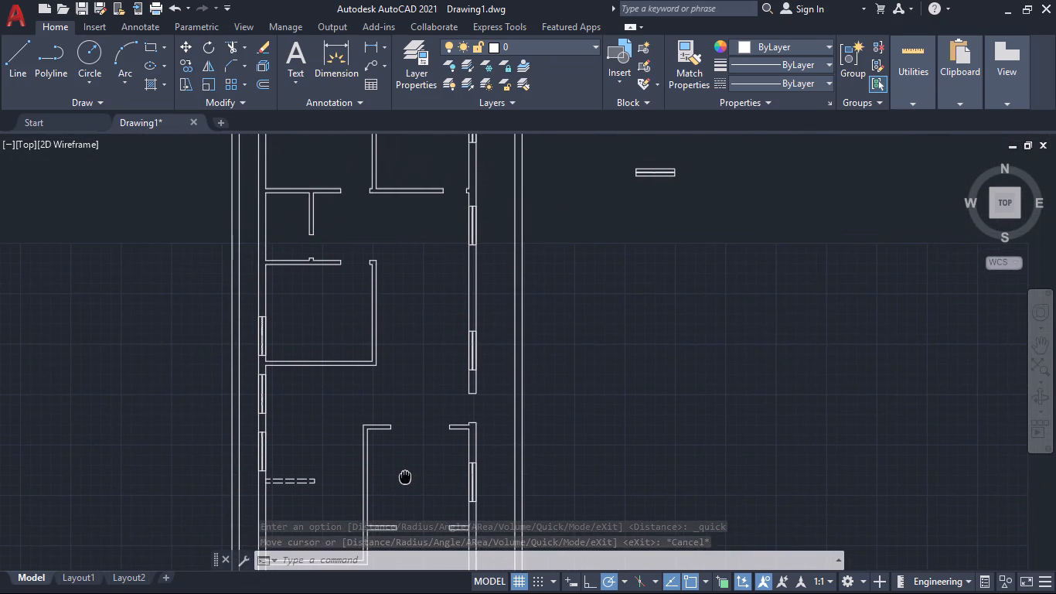
pyautogui.moveTo(405, 476); pyautogui.dragTo(434, 364, button='middle')
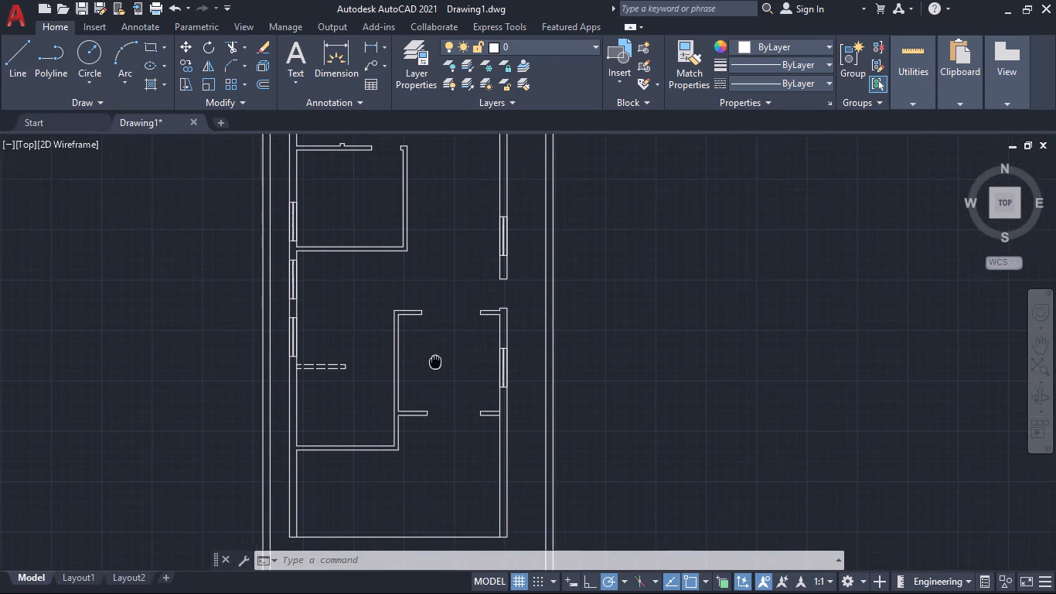
pyautogui.moveTo(434, 364); pyautogui.dragTo(422, 384, button='middle')
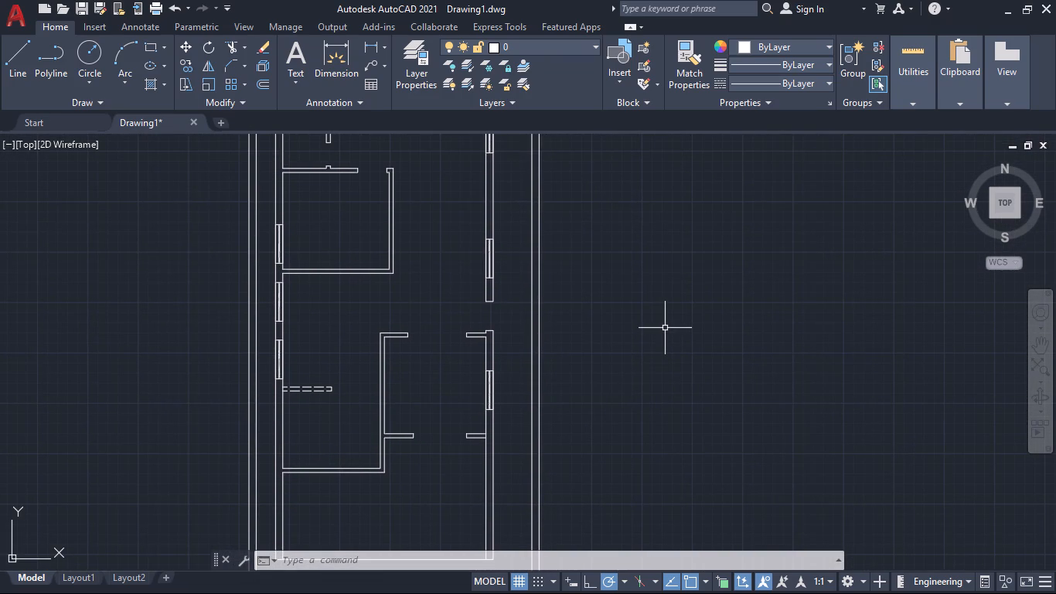
pyautogui.write('al')
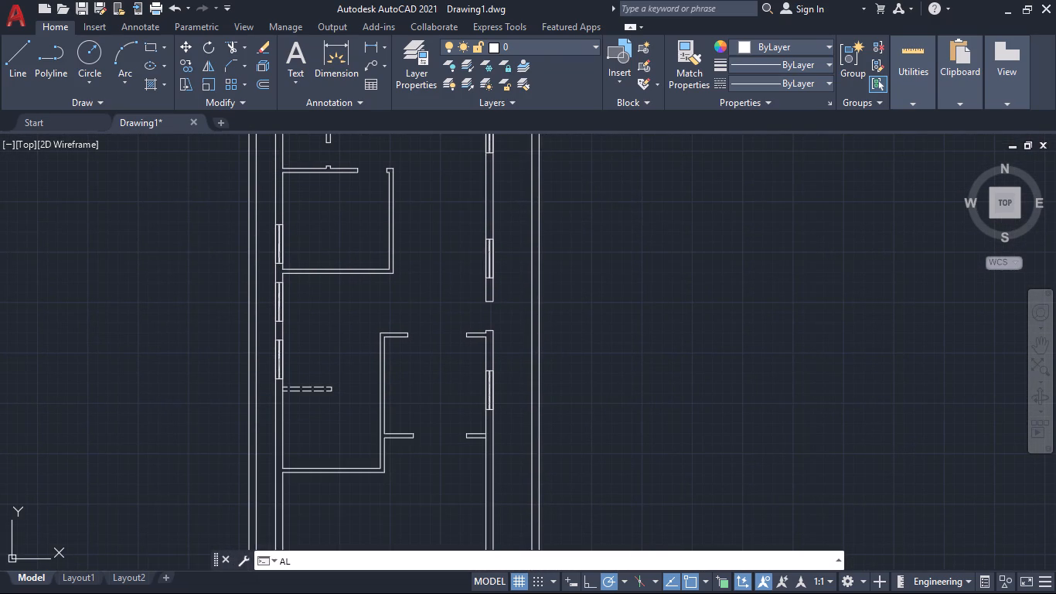
pyautogui.press('Return')
pyautogui.scroll(-1, 727, 274)
pyautogui.moveTo(708, 228); pyautogui.dragTo(689, 273, button='middle')
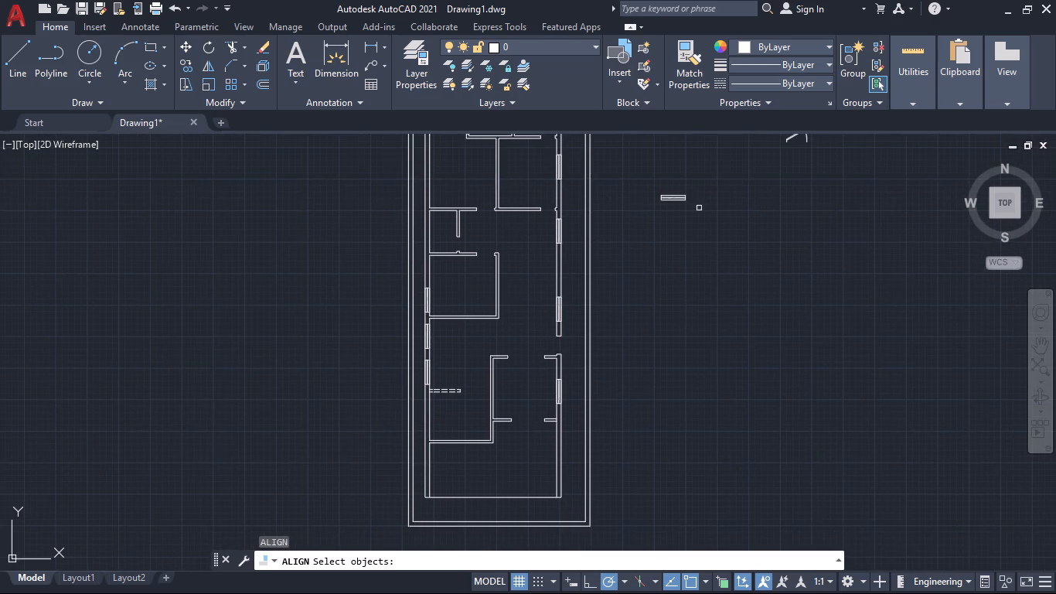
pyautogui.click(680, 195)
pyautogui.scroll(4, 675, 210)
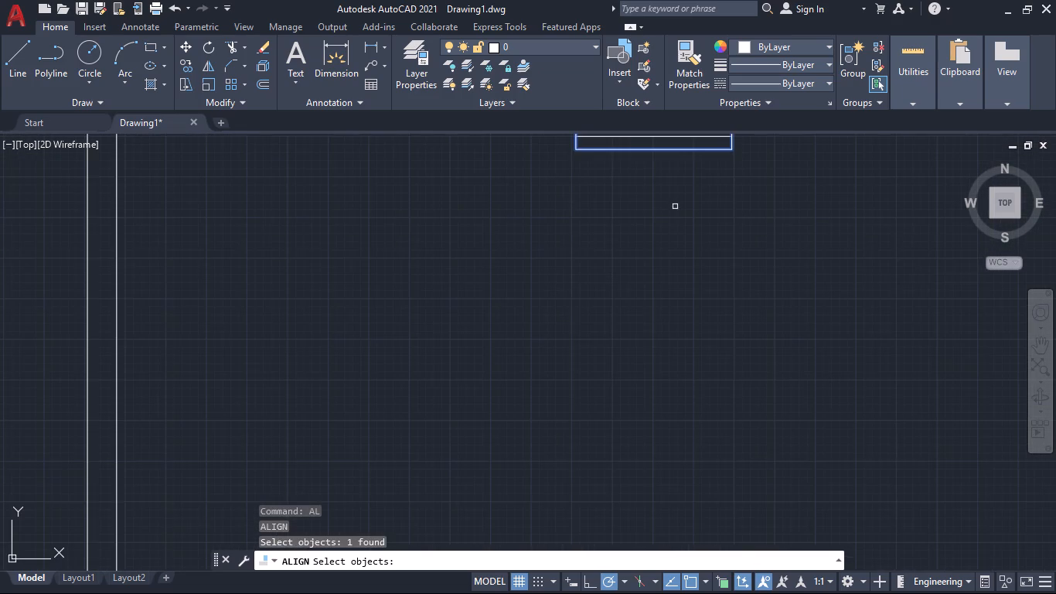
pyautogui.moveTo(680, 195); pyautogui.dragTo(686, 360, button='middle')
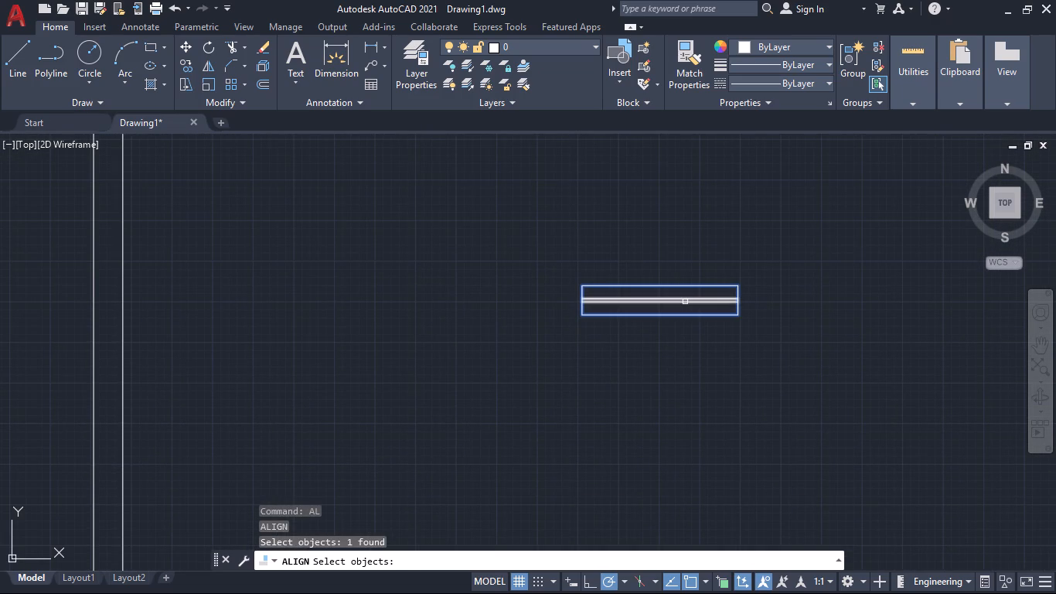
pyautogui.click(685, 302)
pyautogui.scroll(-4, 681, 323)
pyautogui.press('Return')
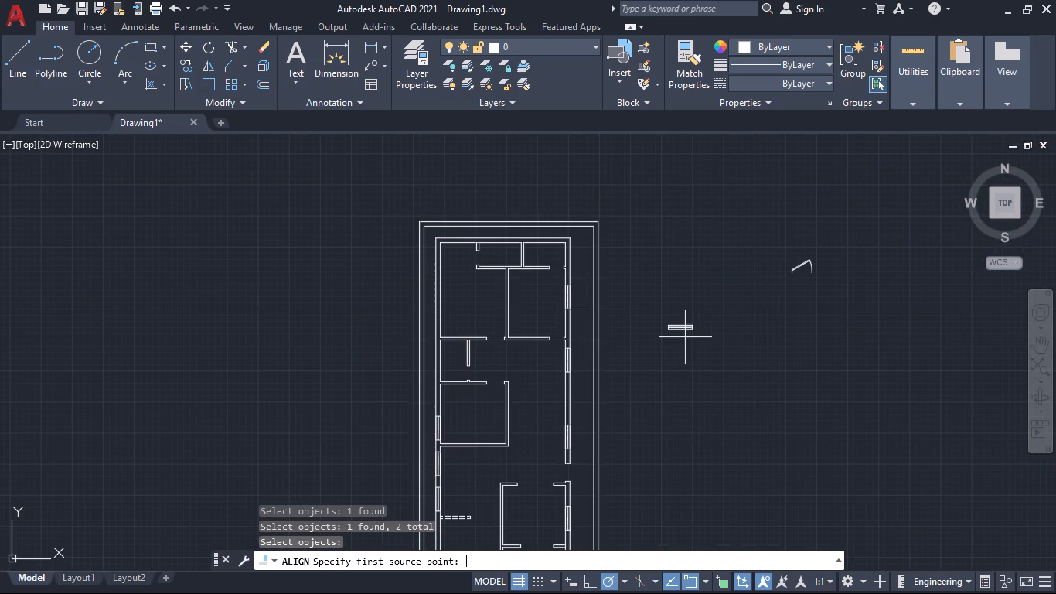
pyautogui.scroll(5, 694, 333)
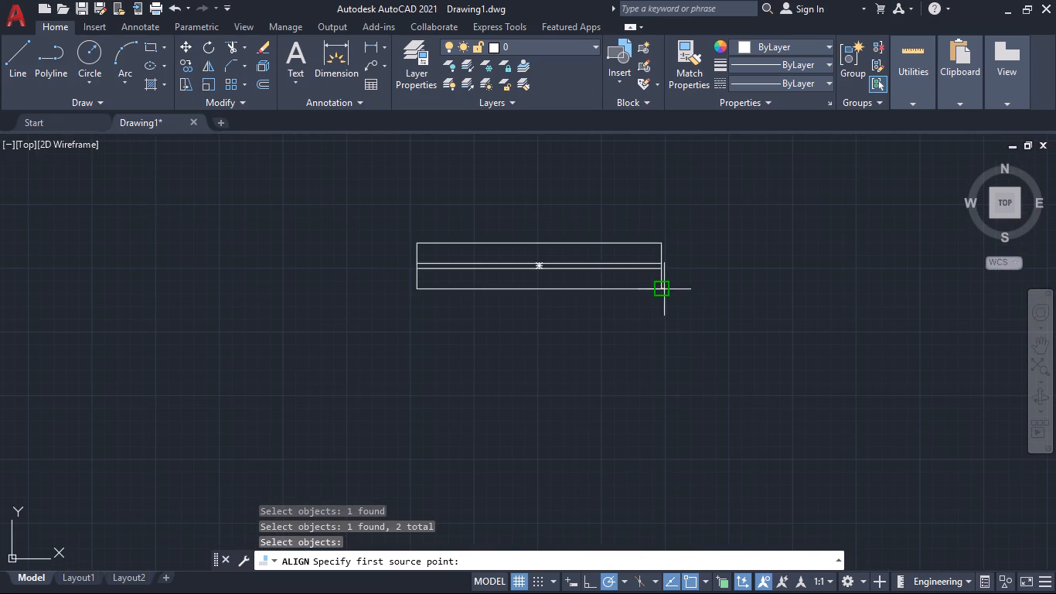
pyautogui.click(664, 289)
pyautogui.scroll(-6, 581, 371)
pyautogui.scroll(5, 451, 527)
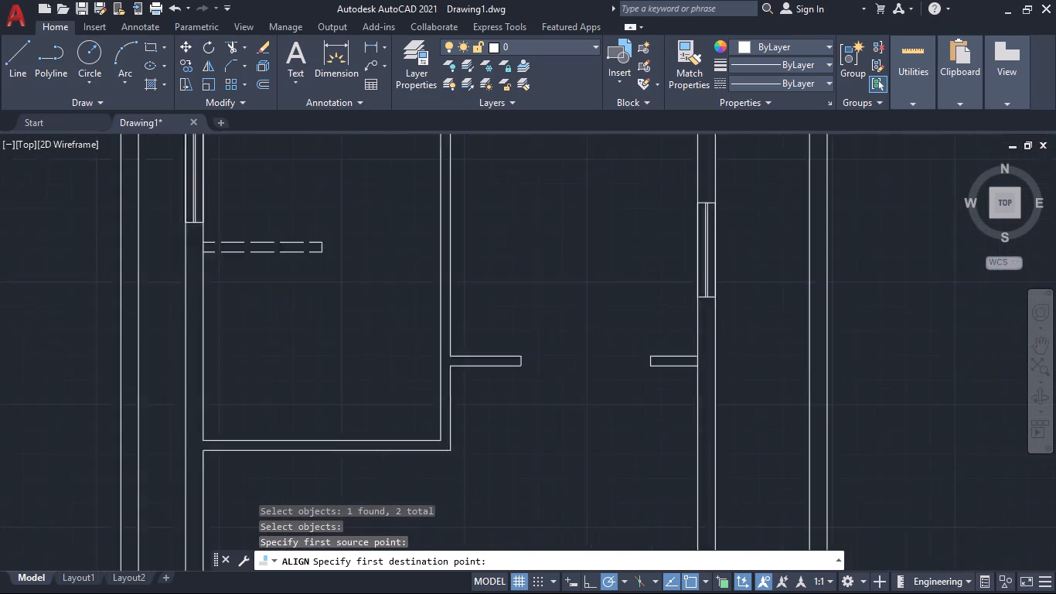
pyautogui.scroll(2, 451, 527)
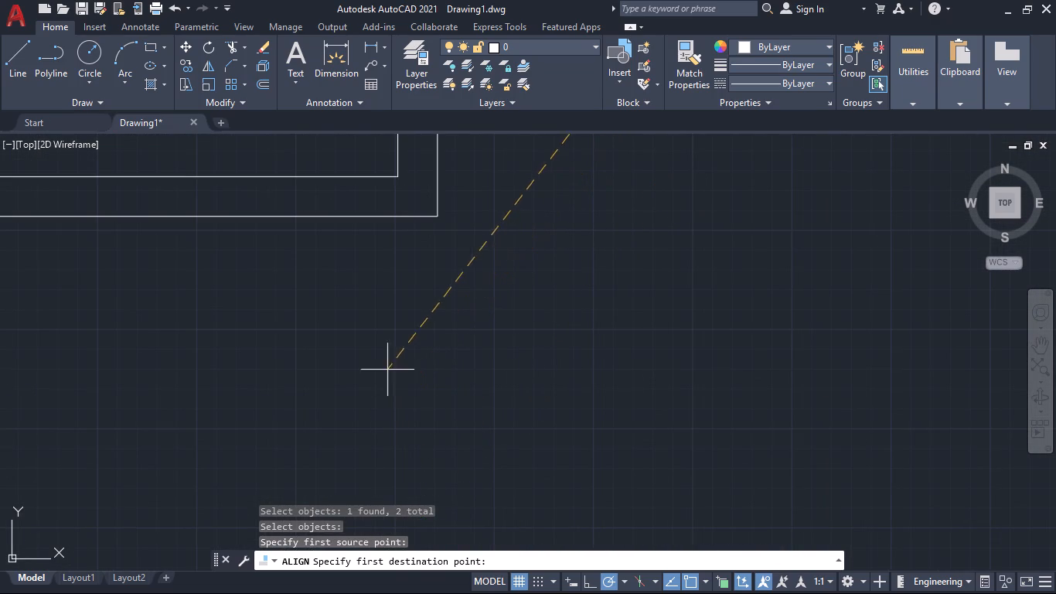
pyautogui.click(335, 216)
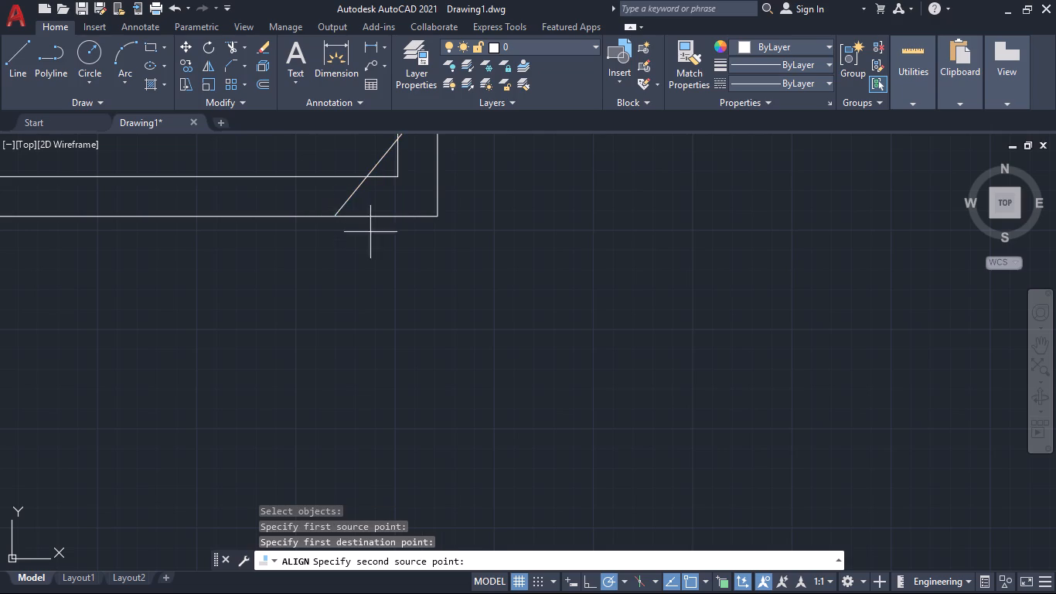
# Match the window symbol's upper-right corner to the same partition's upper face and complete the alignment without scaling.
pyautogui.scroll(-5, 626, 288)
pyautogui.moveTo(844, 222); pyautogui.dragTo(664, 475, button='middle')
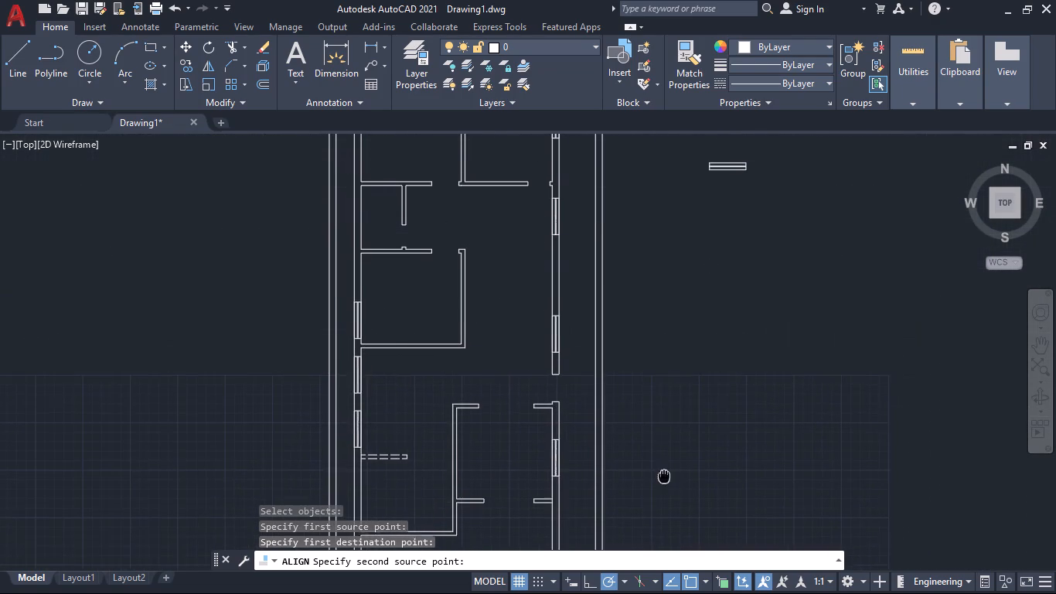
pyautogui.moveTo(664, 475); pyautogui.dragTo(664, 476, button='middle')
pyautogui.scroll(3, 727, 190)
pyautogui.moveTo(717, 181); pyautogui.dragTo(707, 208, button='middle')
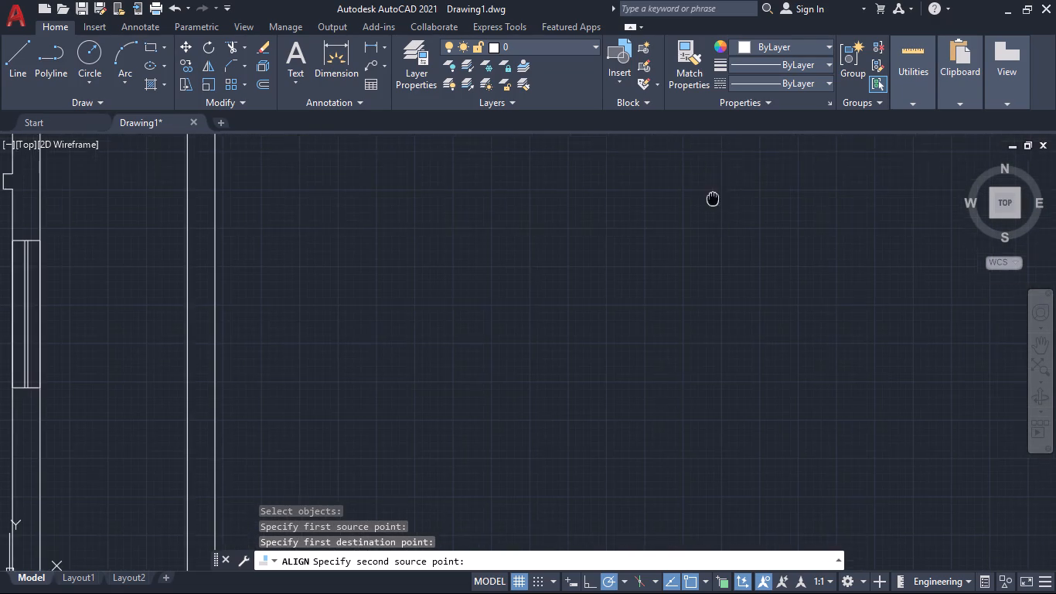
pyautogui.moveTo(707, 208); pyautogui.dragTo(715, 418, button='middle')
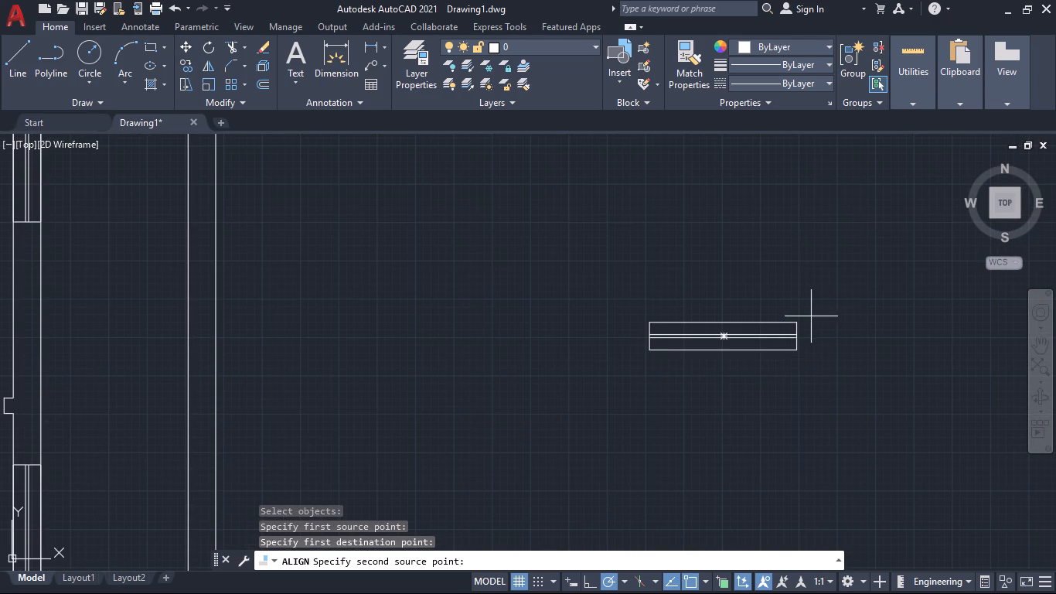
pyautogui.click(798, 322)
pyautogui.scroll(-2, 688, 409)
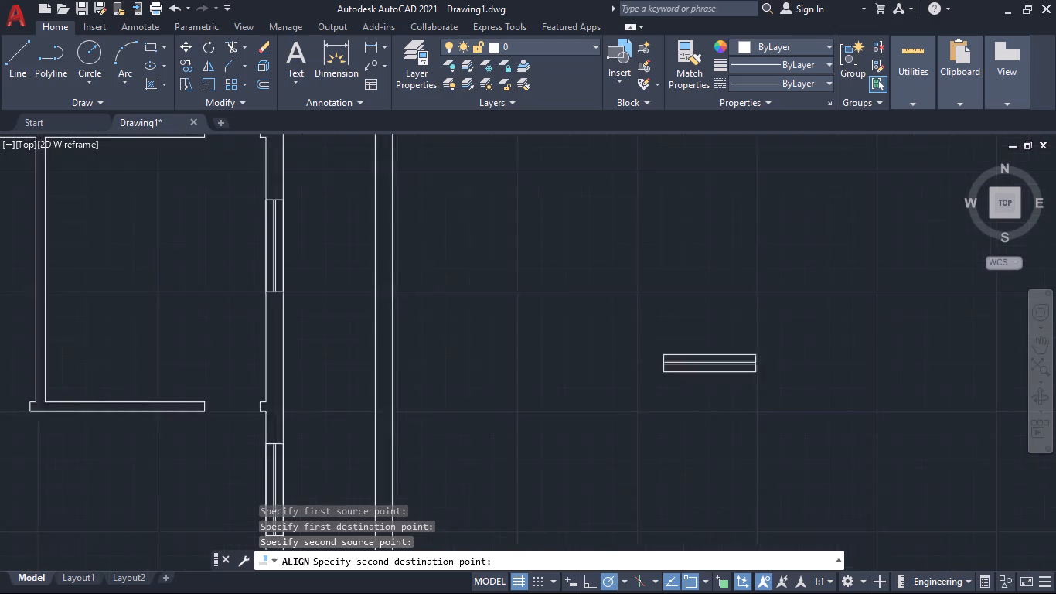
pyautogui.scroll(-4, 680, 412)
pyautogui.scroll(6, 616, 500)
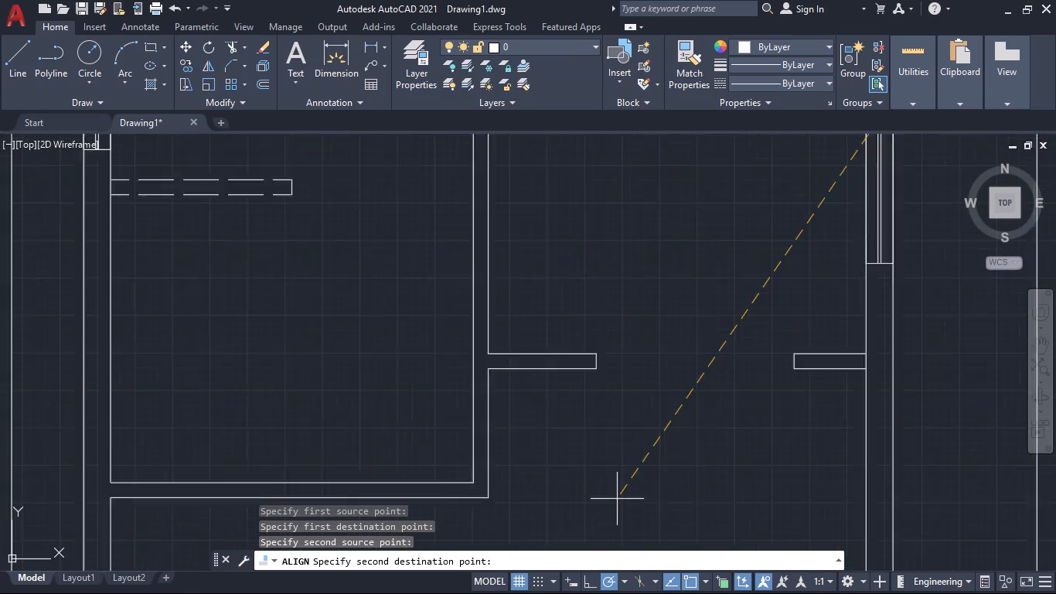
pyautogui.scroll(1, 617, 499)
pyautogui.moveTo(546, 456); pyautogui.dragTo(976, 360, button='middle')
pyautogui.scroll(1, 546, 456)
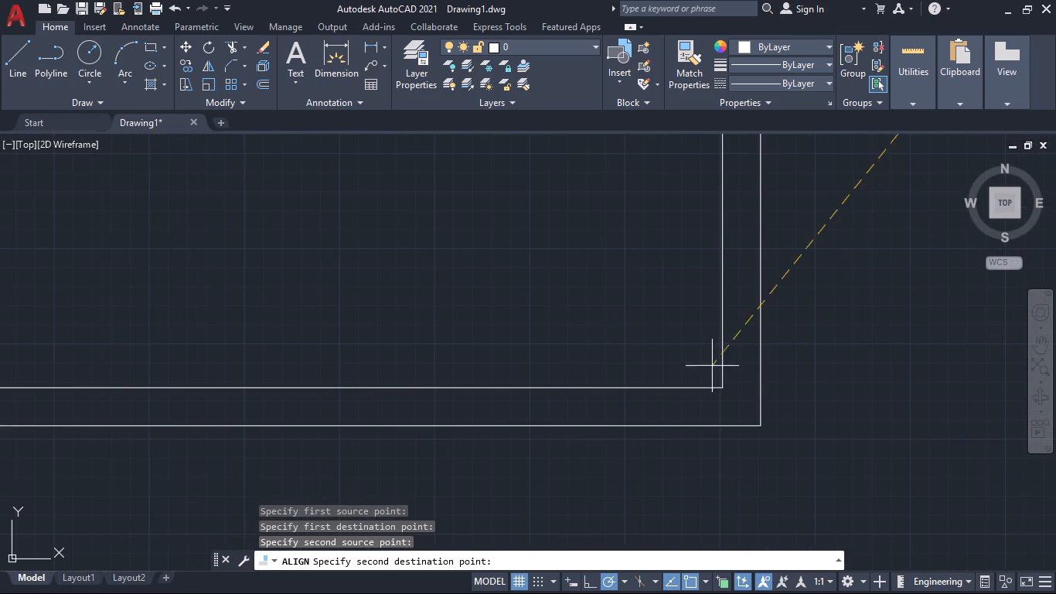
pyautogui.click(626, 389)
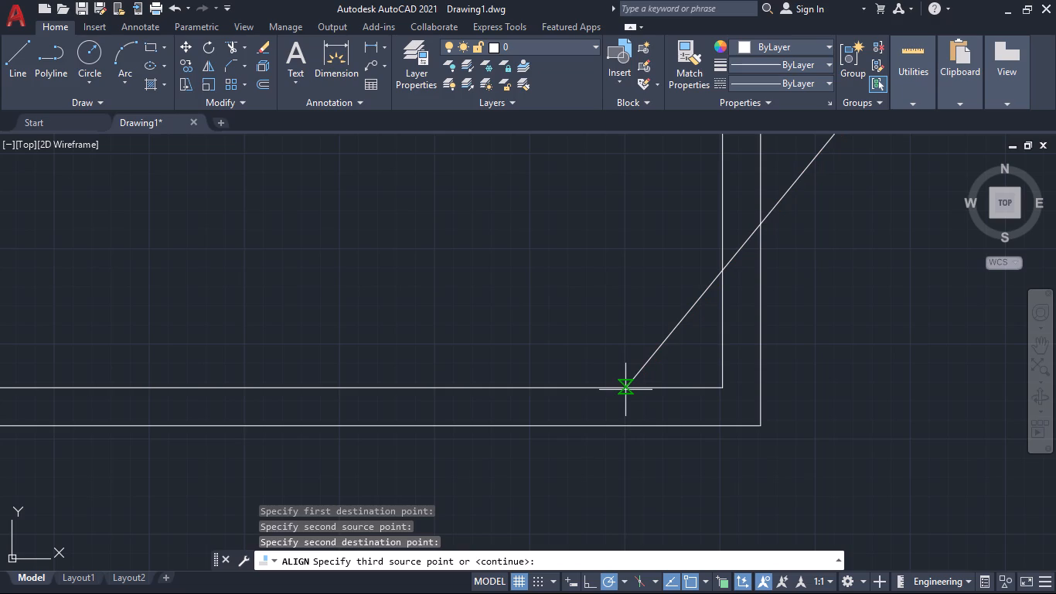
pyautogui.press('Return')
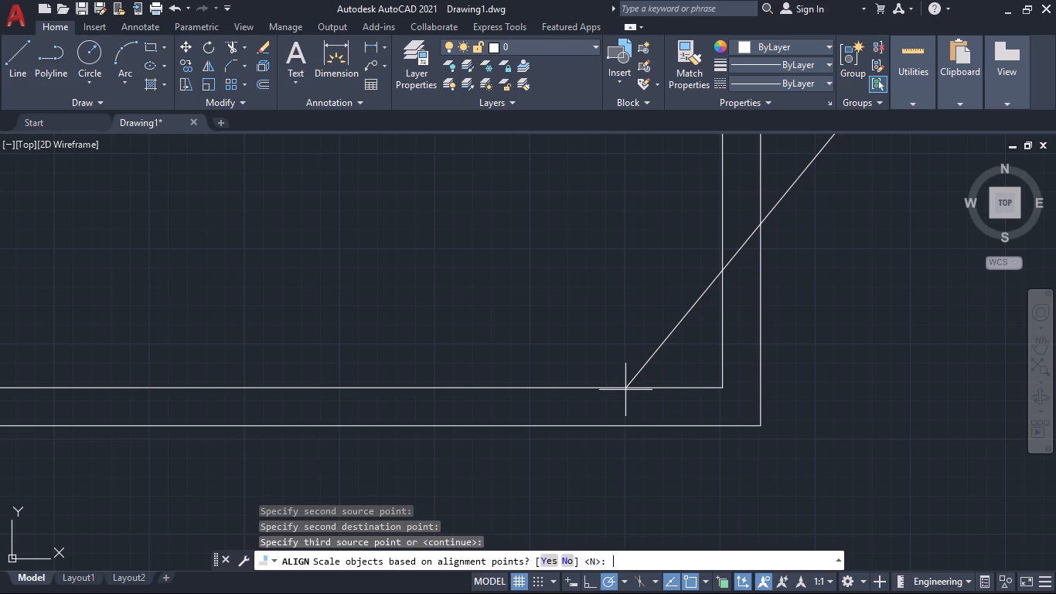
pyautogui.click(569, 560)
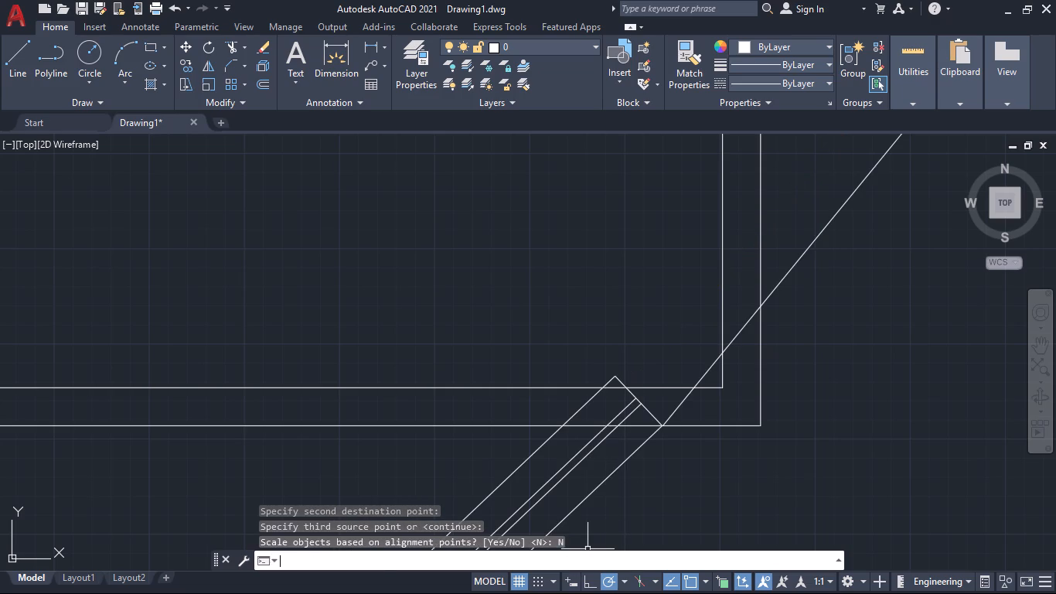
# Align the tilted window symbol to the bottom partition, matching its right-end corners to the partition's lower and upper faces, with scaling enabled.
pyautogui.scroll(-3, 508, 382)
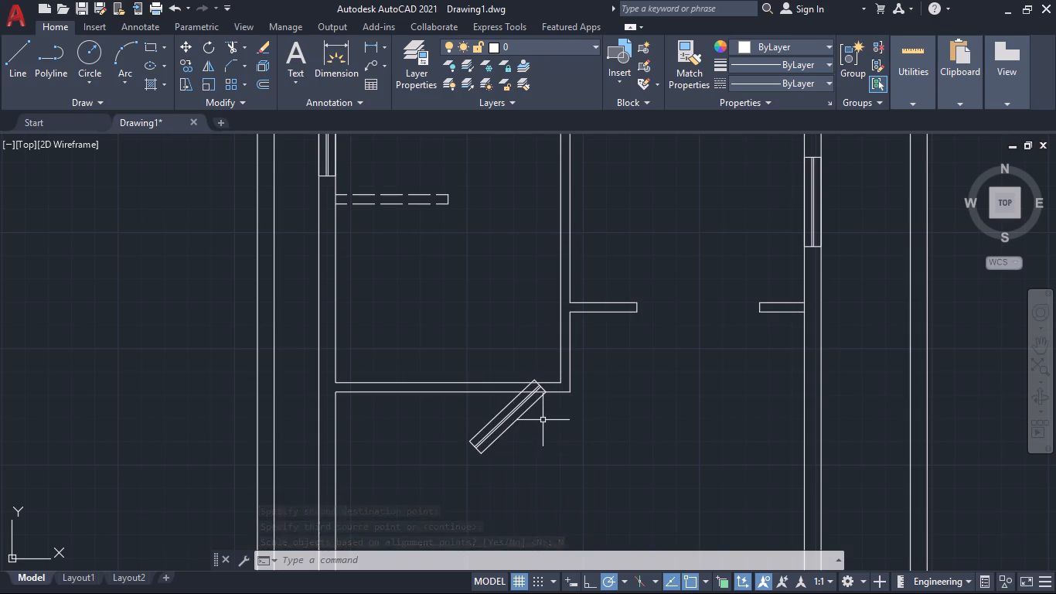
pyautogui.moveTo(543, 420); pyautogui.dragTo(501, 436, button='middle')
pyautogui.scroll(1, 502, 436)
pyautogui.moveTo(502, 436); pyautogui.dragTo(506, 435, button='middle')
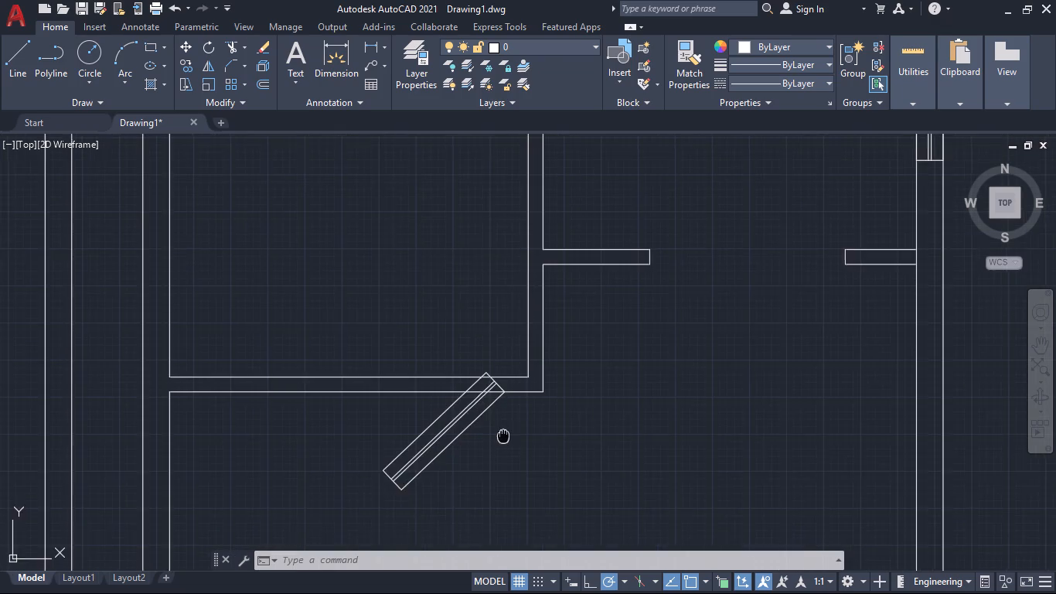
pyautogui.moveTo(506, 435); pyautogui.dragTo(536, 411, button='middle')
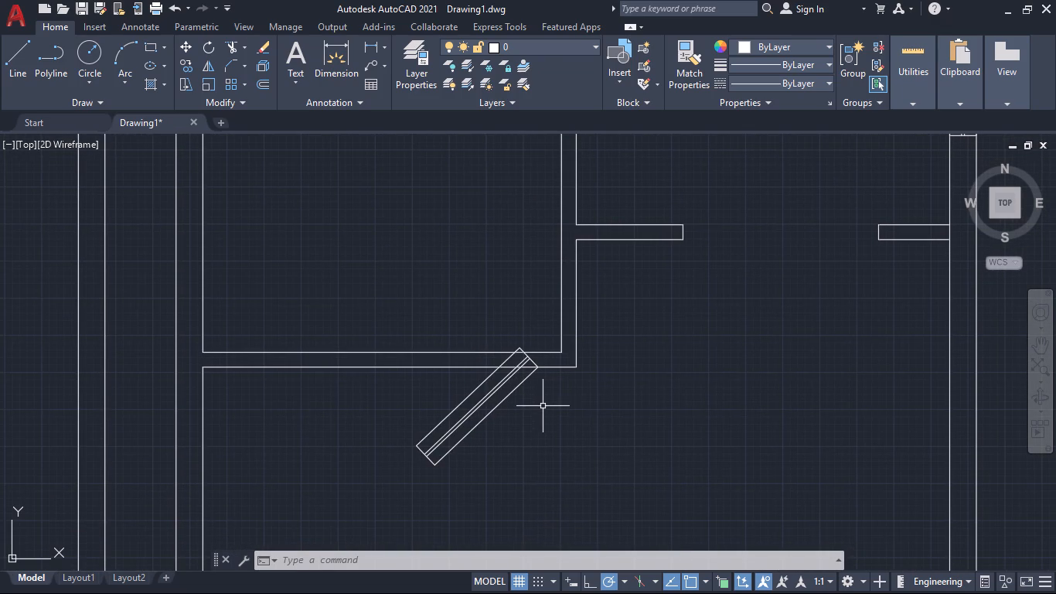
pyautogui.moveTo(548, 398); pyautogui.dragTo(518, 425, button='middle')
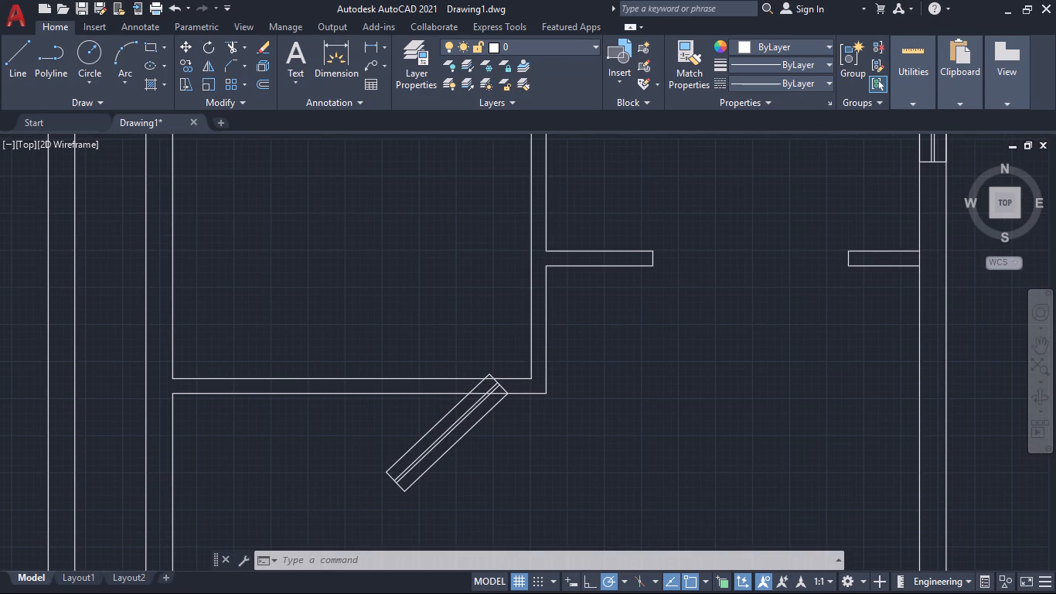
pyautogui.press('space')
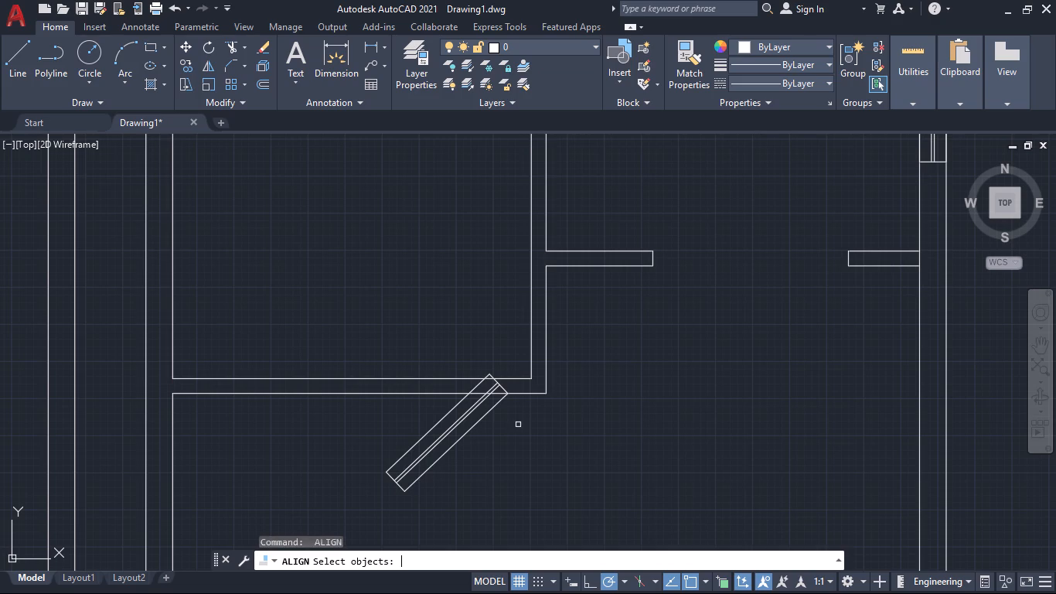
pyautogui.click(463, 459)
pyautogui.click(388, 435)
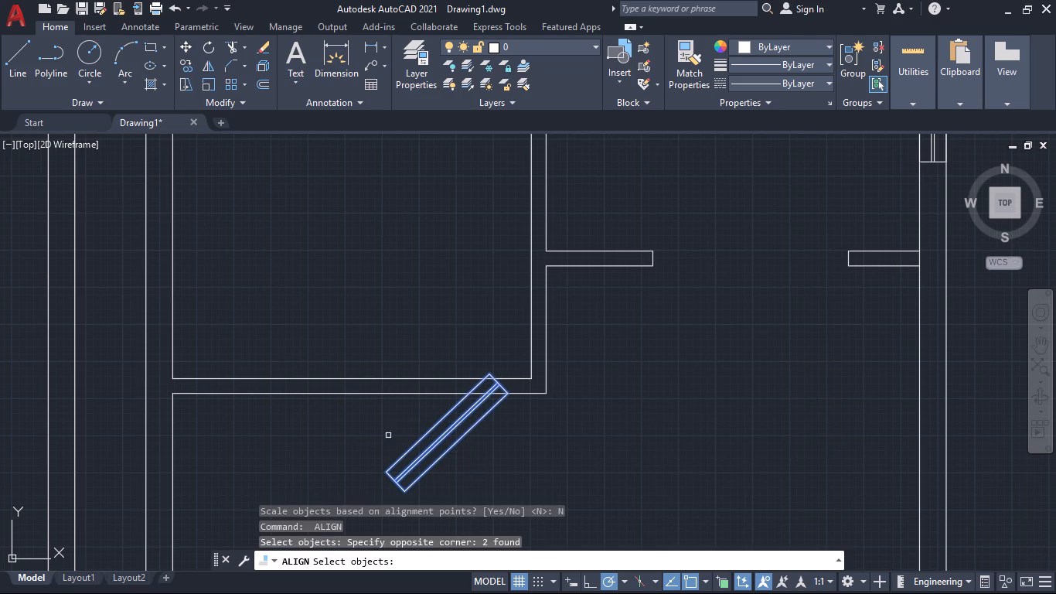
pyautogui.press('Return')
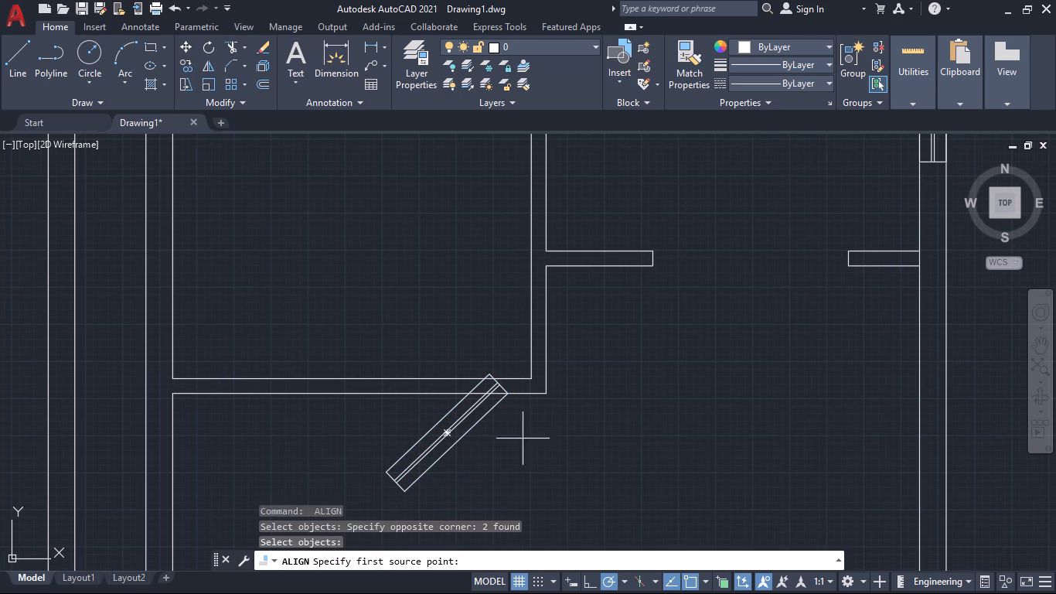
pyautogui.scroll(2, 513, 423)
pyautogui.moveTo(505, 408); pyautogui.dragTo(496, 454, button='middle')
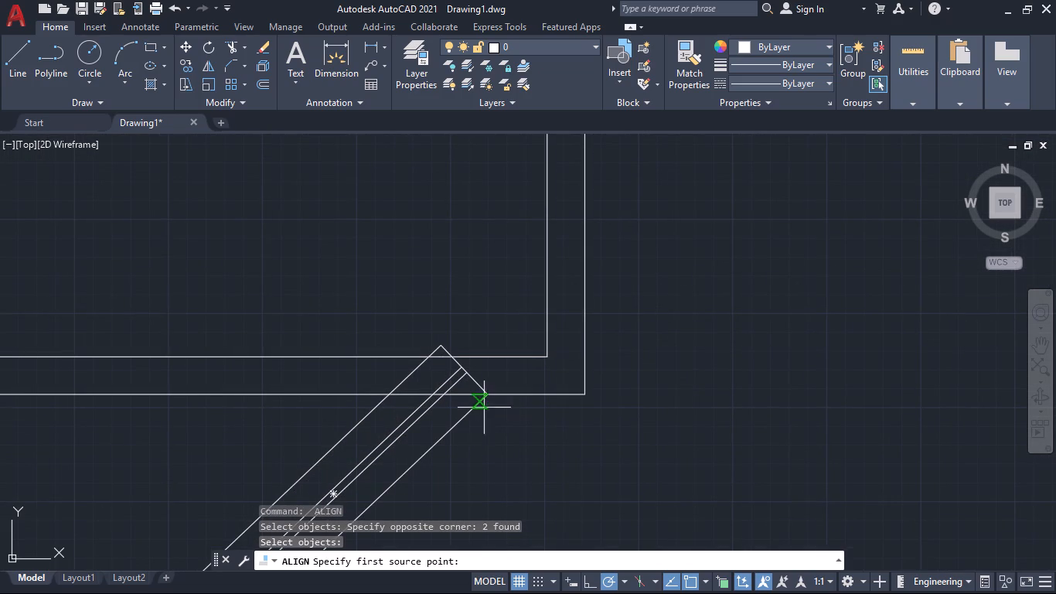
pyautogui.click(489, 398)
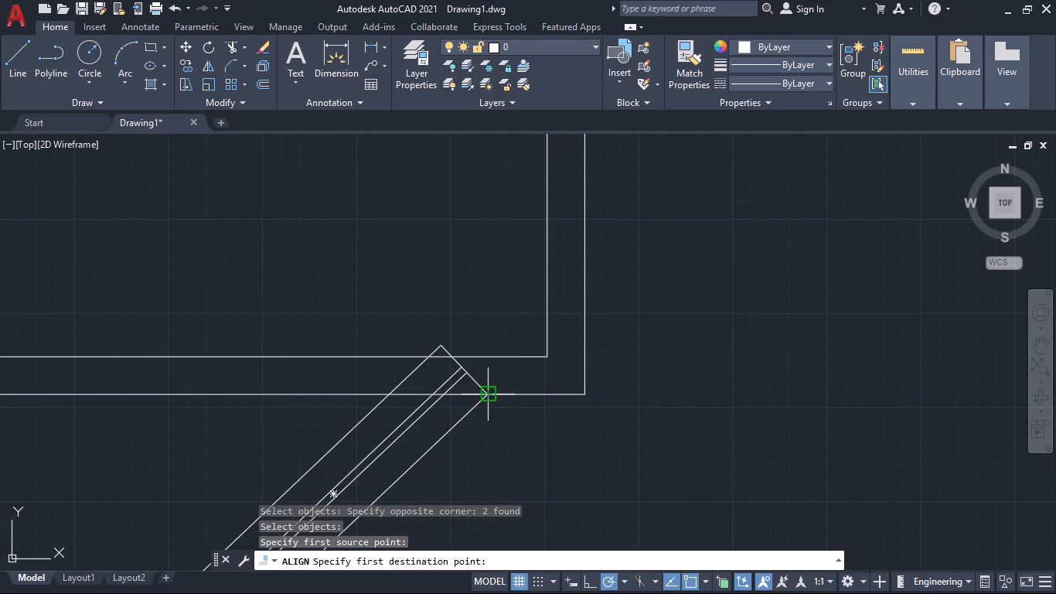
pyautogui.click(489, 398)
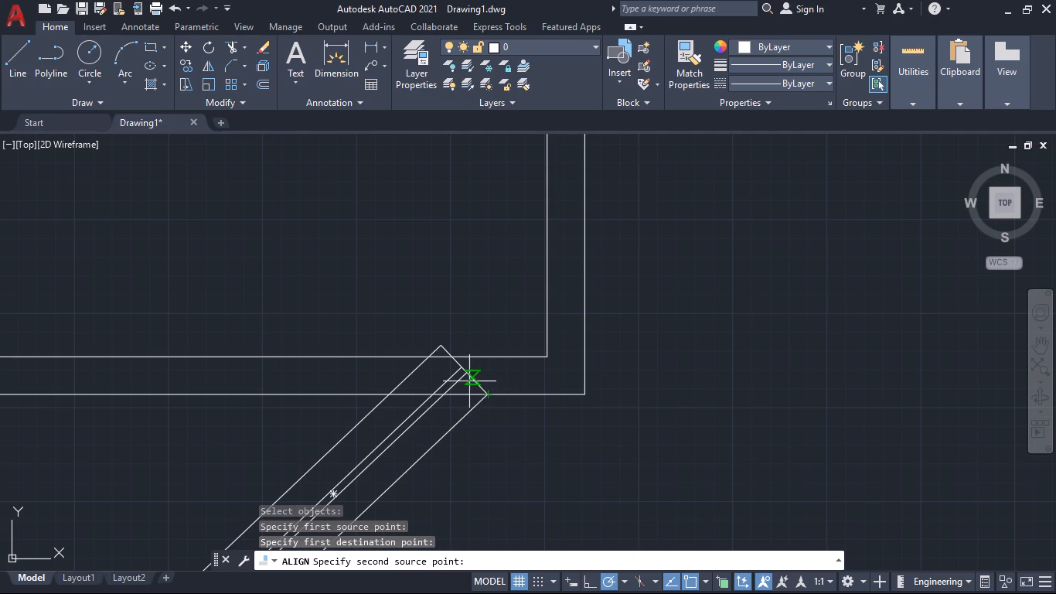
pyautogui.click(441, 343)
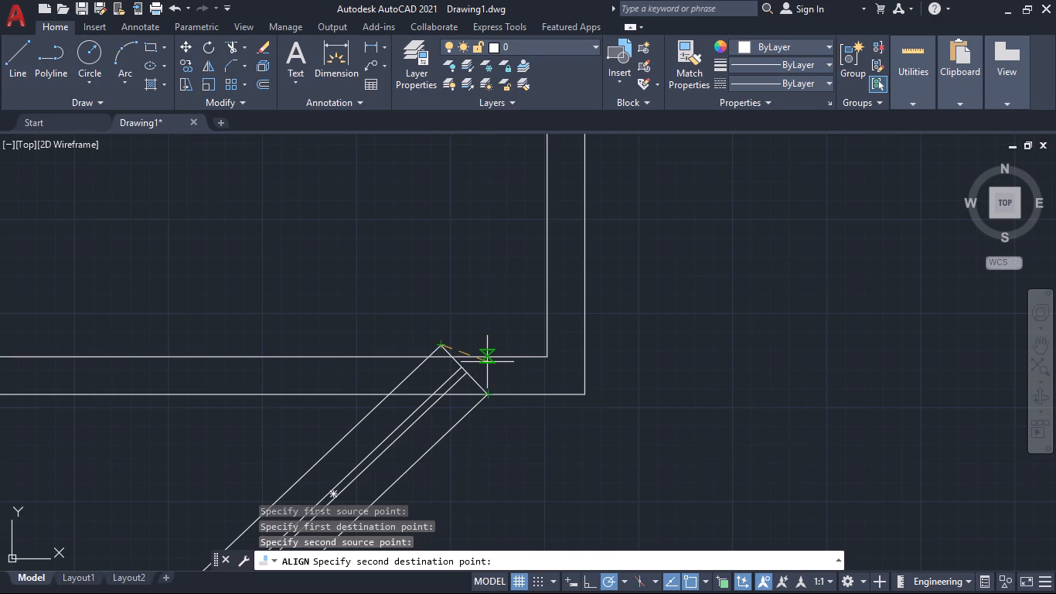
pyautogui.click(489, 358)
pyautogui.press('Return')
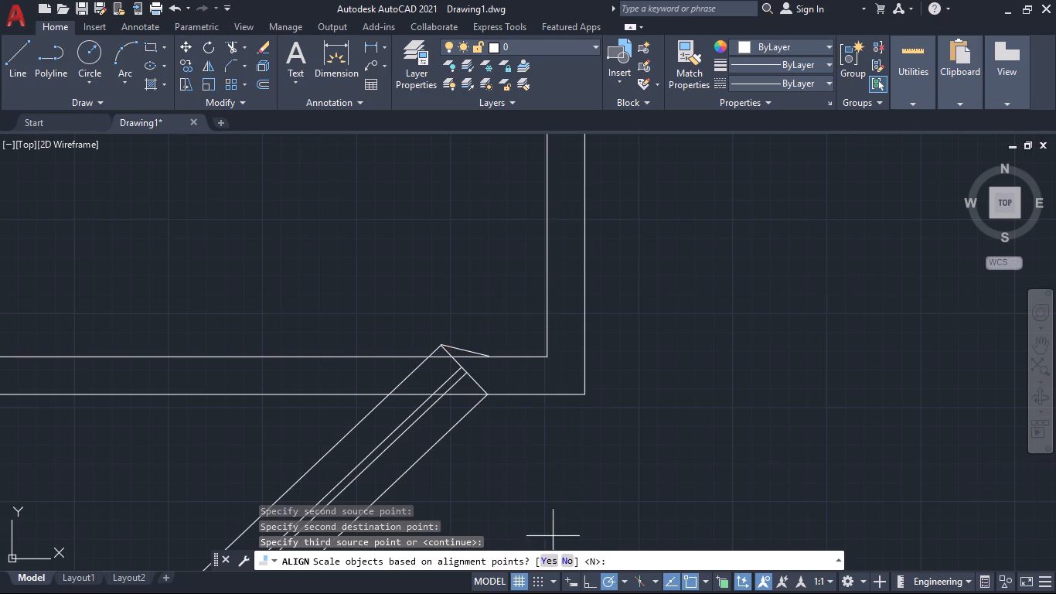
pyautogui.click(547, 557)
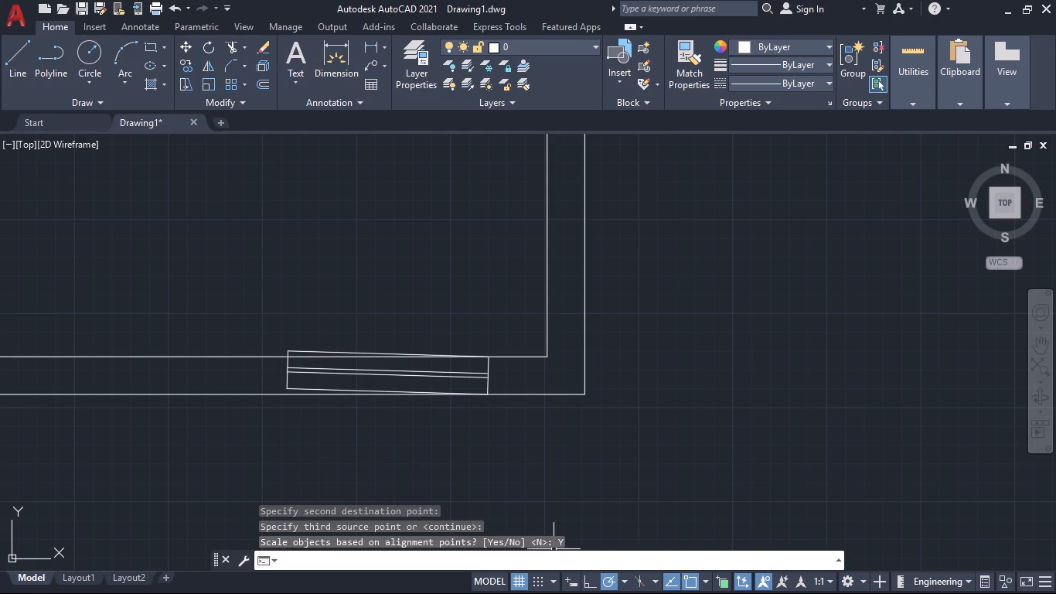
# Examine how the scaled window symbol sits within the thickness of the dashed-partition room's bottom partition.
pyautogui.scroll(2, 393, 398)
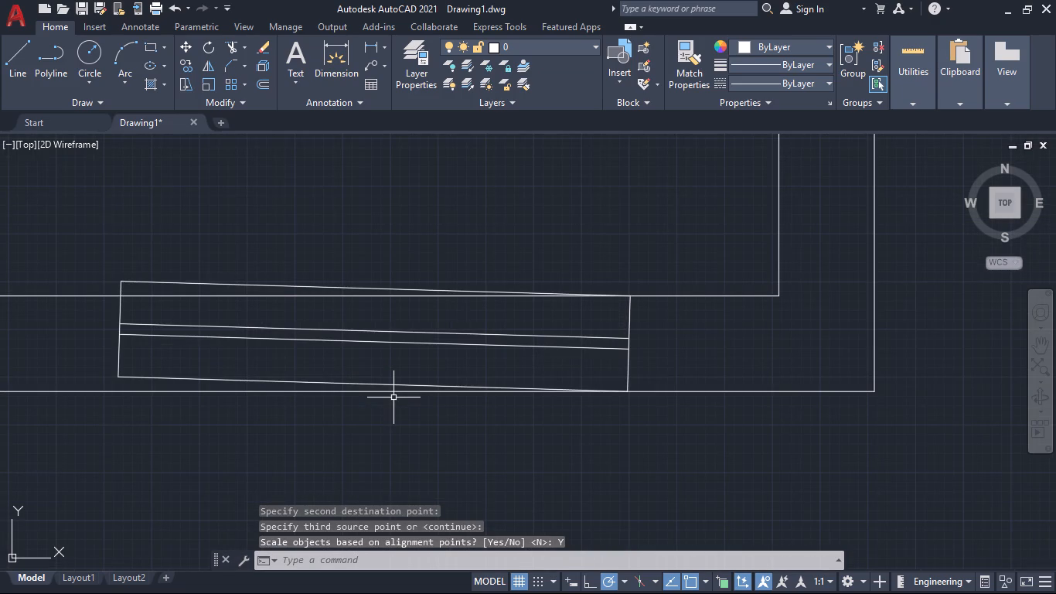
pyautogui.scroll(-2, 393, 398)
pyautogui.scroll(1, 284, 380)
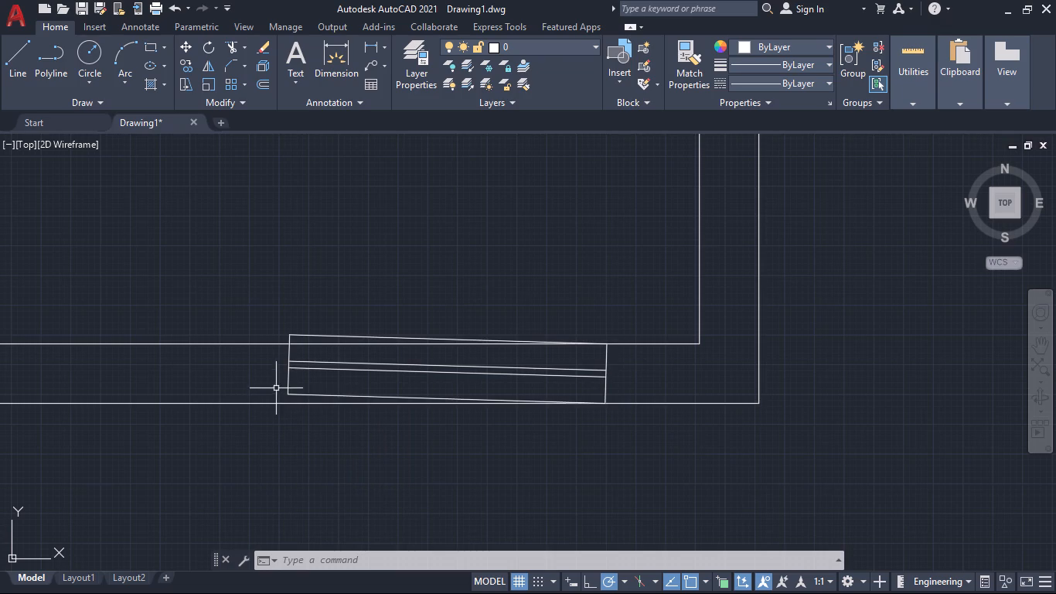
pyautogui.scroll(-1, 391, 473)
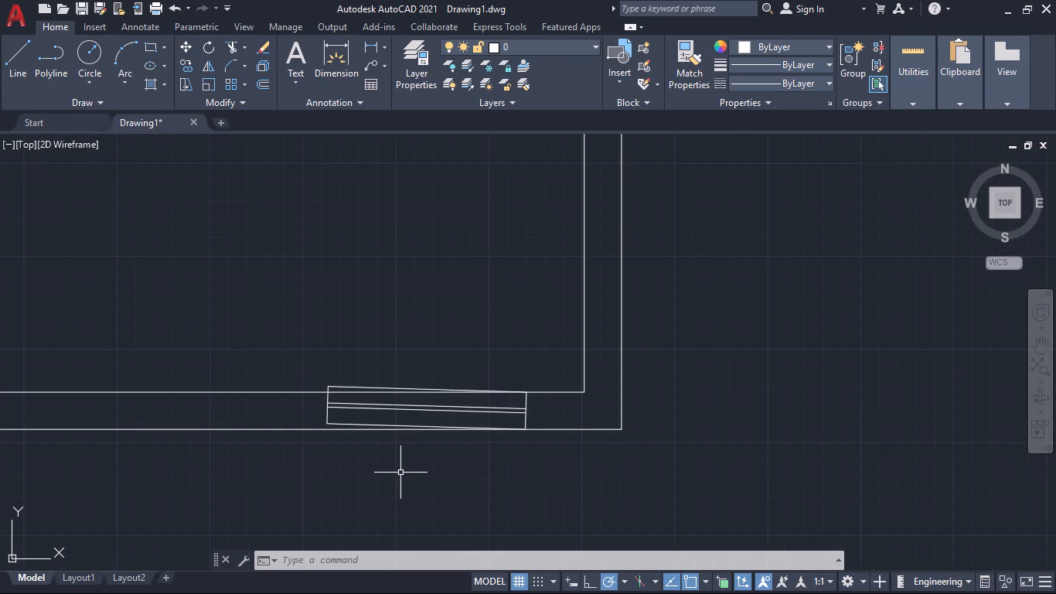
pyautogui.scroll(-4, 716, 363)
pyautogui.moveTo(847, 389); pyautogui.dragTo(714, 380, button='middle')
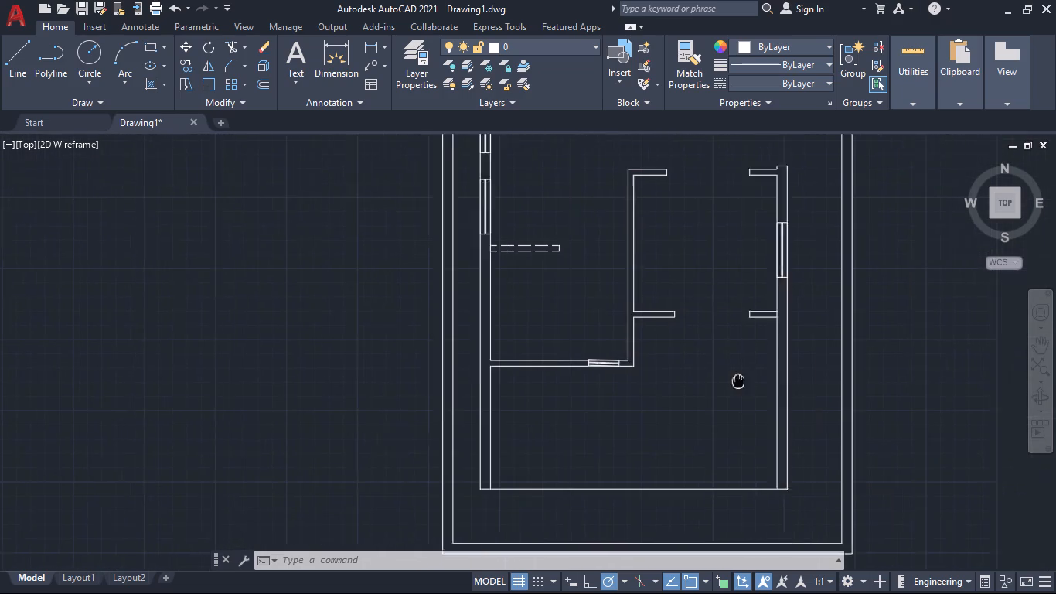
pyautogui.moveTo(714, 380); pyautogui.dragTo(703, 380, button='middle')
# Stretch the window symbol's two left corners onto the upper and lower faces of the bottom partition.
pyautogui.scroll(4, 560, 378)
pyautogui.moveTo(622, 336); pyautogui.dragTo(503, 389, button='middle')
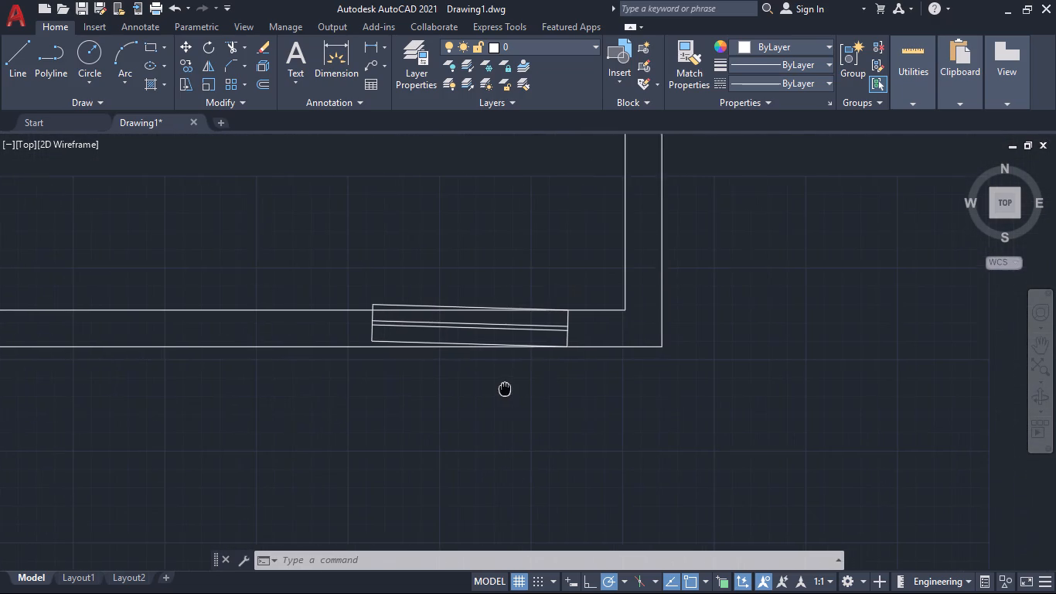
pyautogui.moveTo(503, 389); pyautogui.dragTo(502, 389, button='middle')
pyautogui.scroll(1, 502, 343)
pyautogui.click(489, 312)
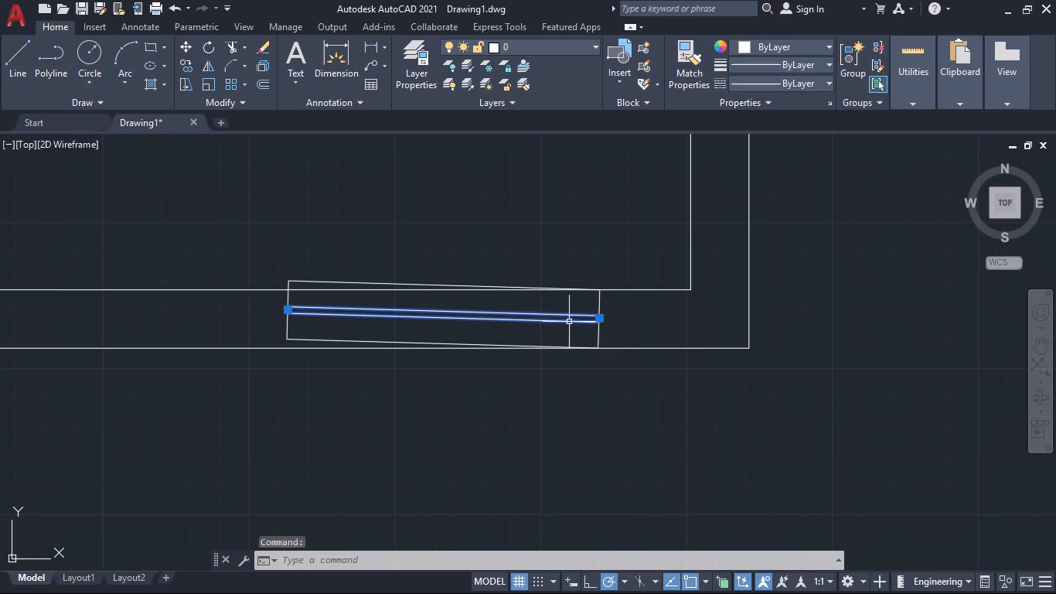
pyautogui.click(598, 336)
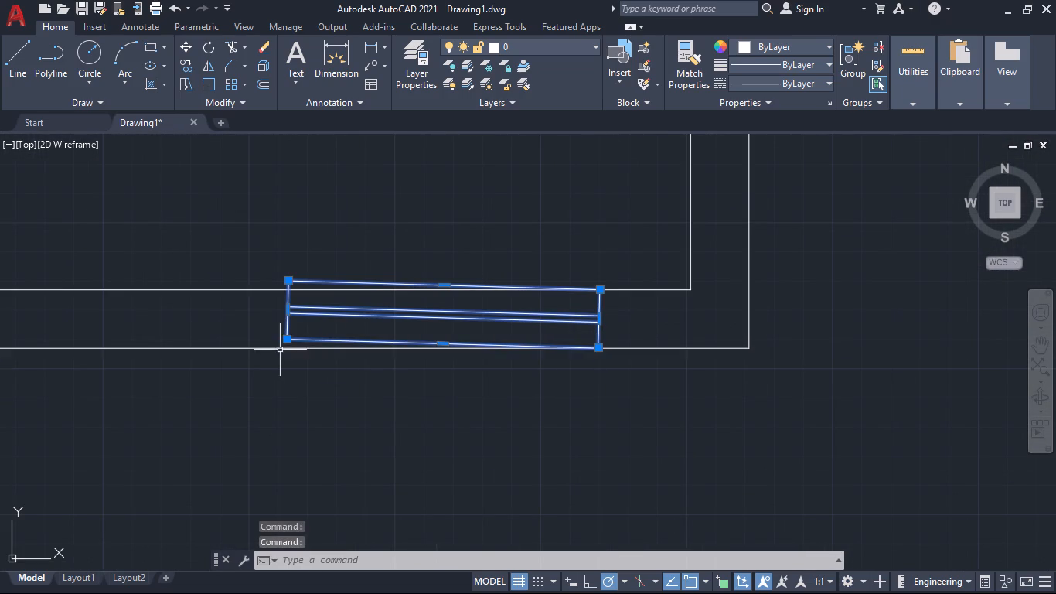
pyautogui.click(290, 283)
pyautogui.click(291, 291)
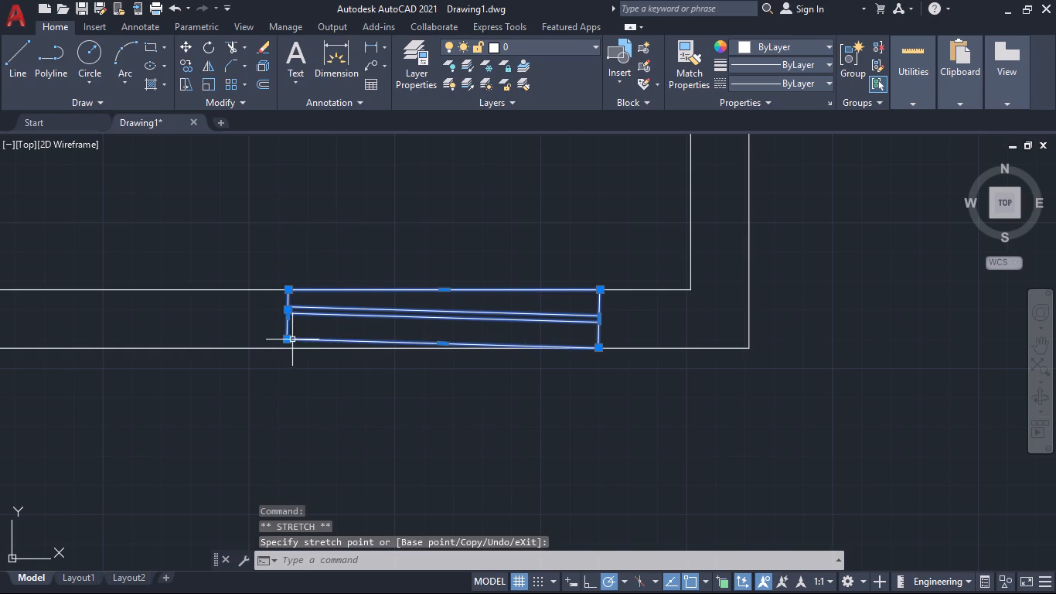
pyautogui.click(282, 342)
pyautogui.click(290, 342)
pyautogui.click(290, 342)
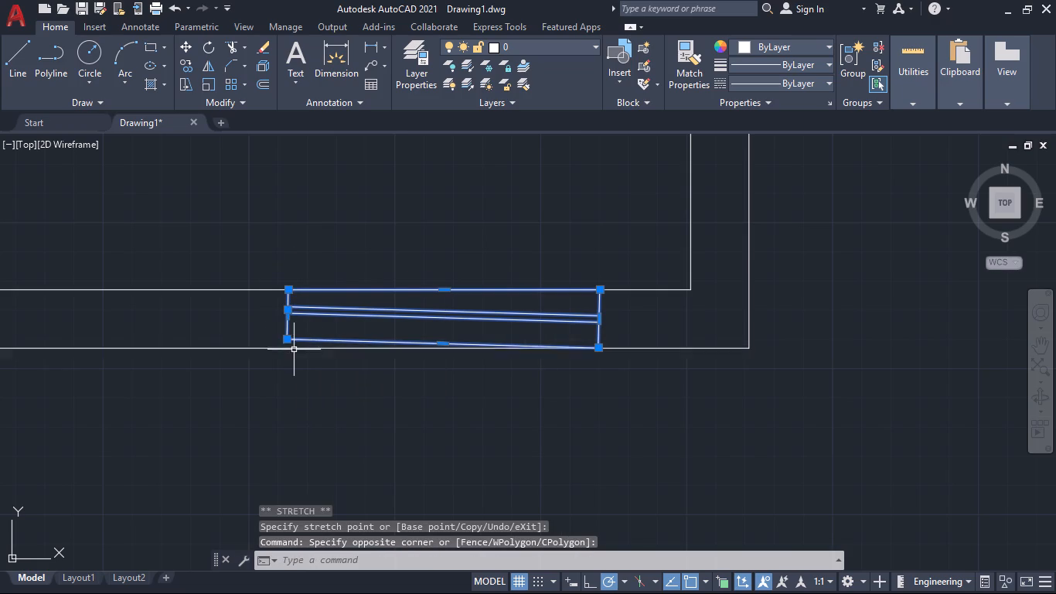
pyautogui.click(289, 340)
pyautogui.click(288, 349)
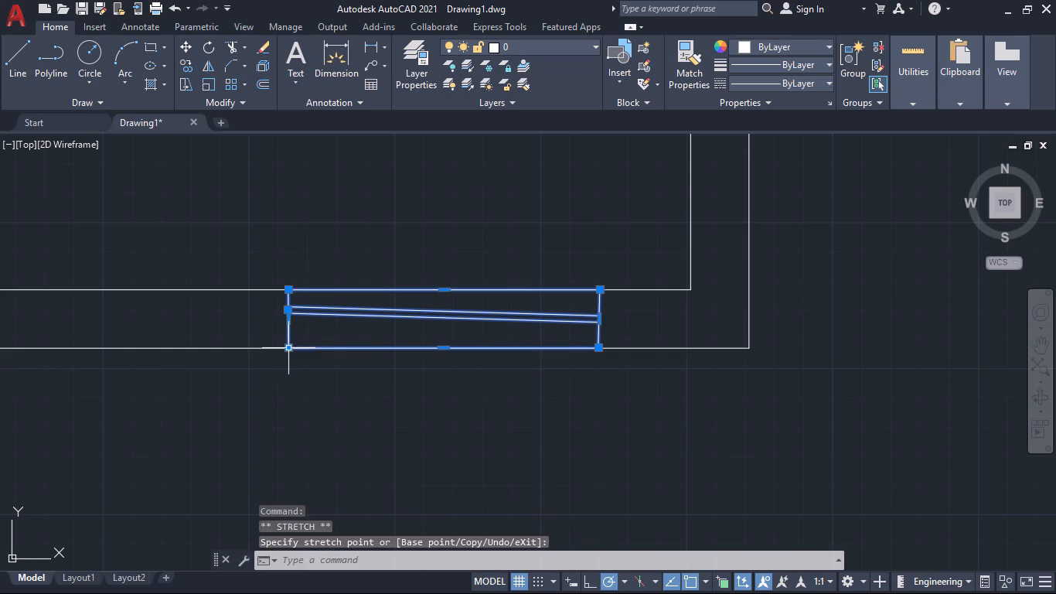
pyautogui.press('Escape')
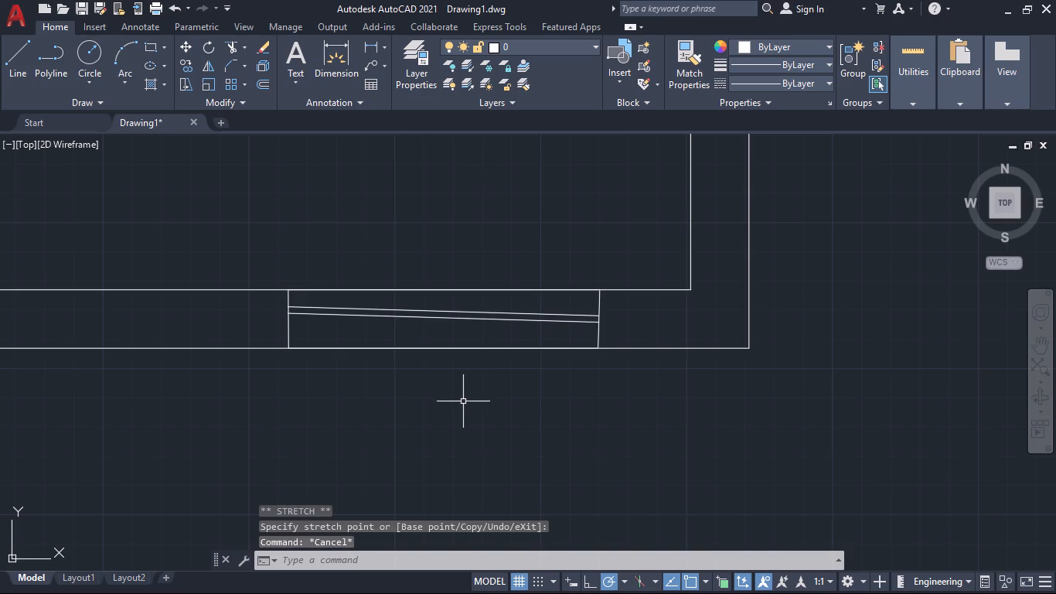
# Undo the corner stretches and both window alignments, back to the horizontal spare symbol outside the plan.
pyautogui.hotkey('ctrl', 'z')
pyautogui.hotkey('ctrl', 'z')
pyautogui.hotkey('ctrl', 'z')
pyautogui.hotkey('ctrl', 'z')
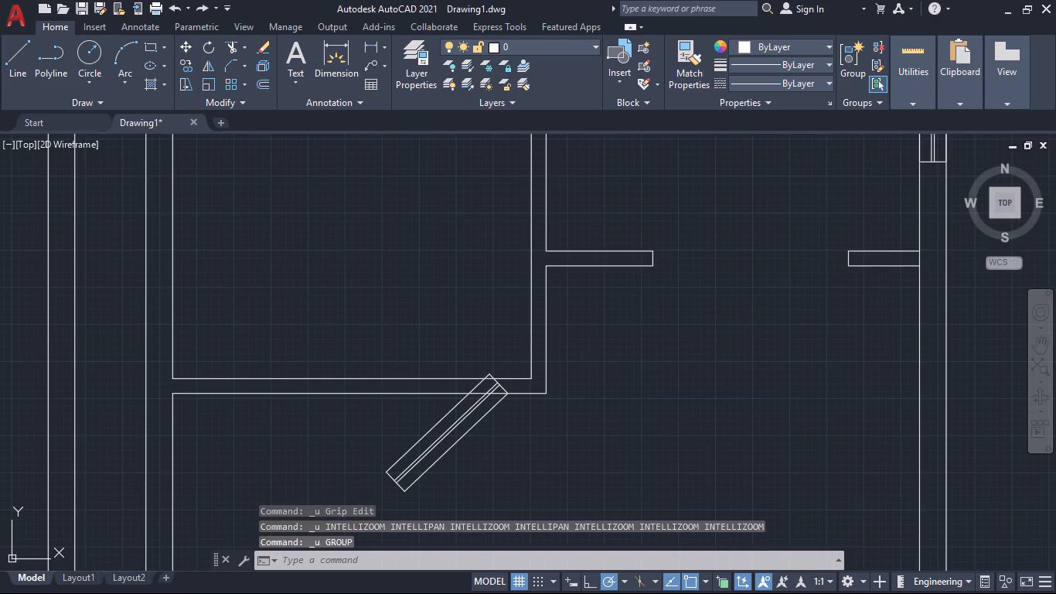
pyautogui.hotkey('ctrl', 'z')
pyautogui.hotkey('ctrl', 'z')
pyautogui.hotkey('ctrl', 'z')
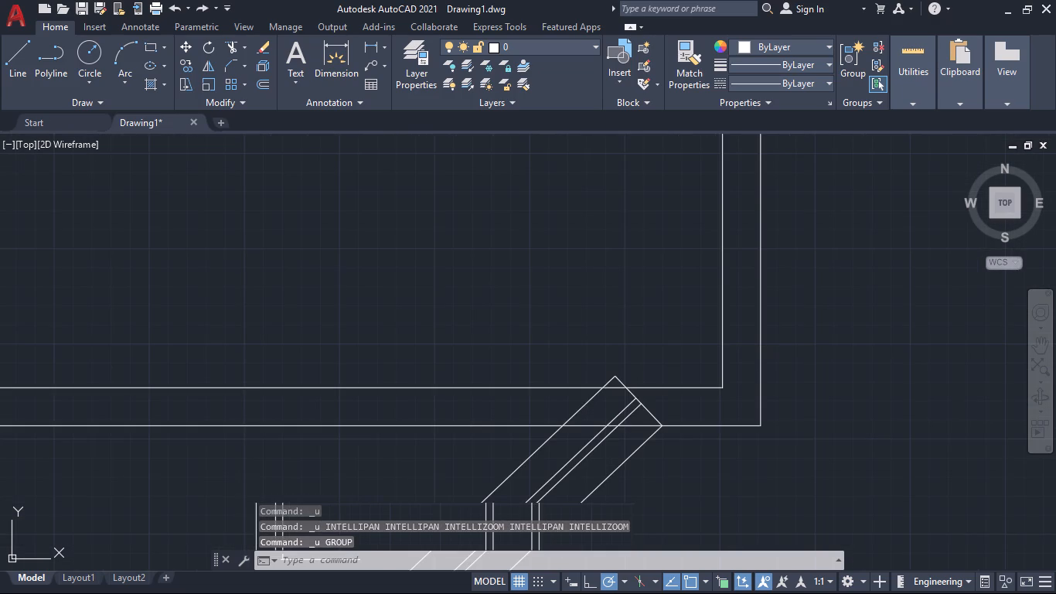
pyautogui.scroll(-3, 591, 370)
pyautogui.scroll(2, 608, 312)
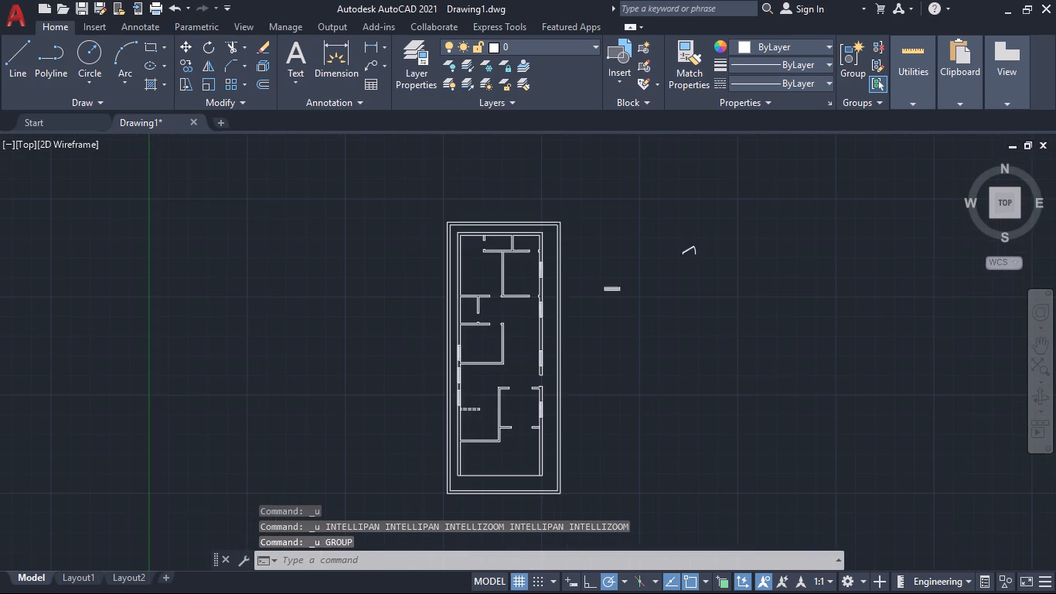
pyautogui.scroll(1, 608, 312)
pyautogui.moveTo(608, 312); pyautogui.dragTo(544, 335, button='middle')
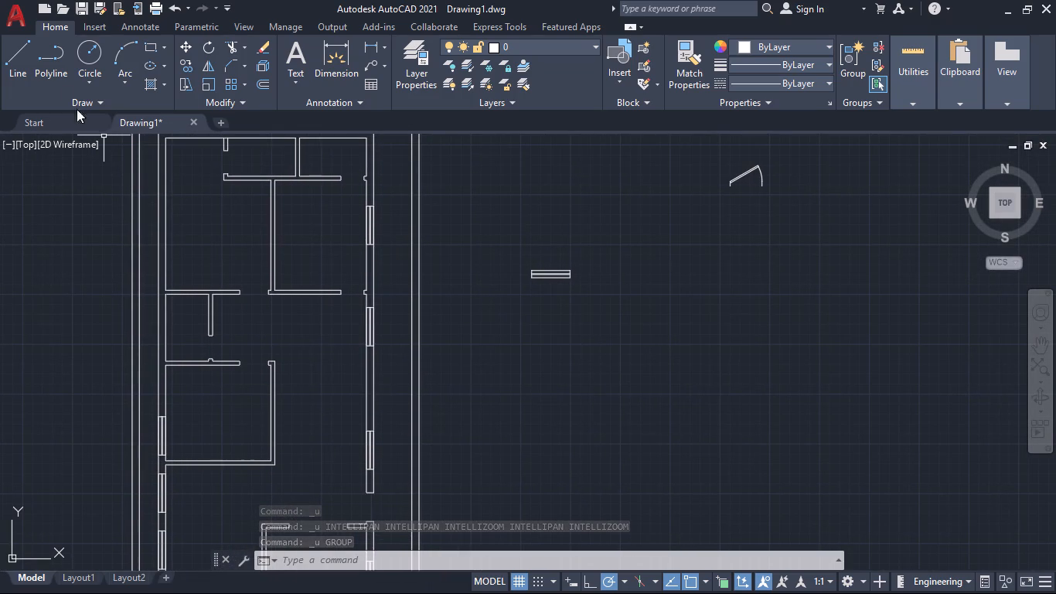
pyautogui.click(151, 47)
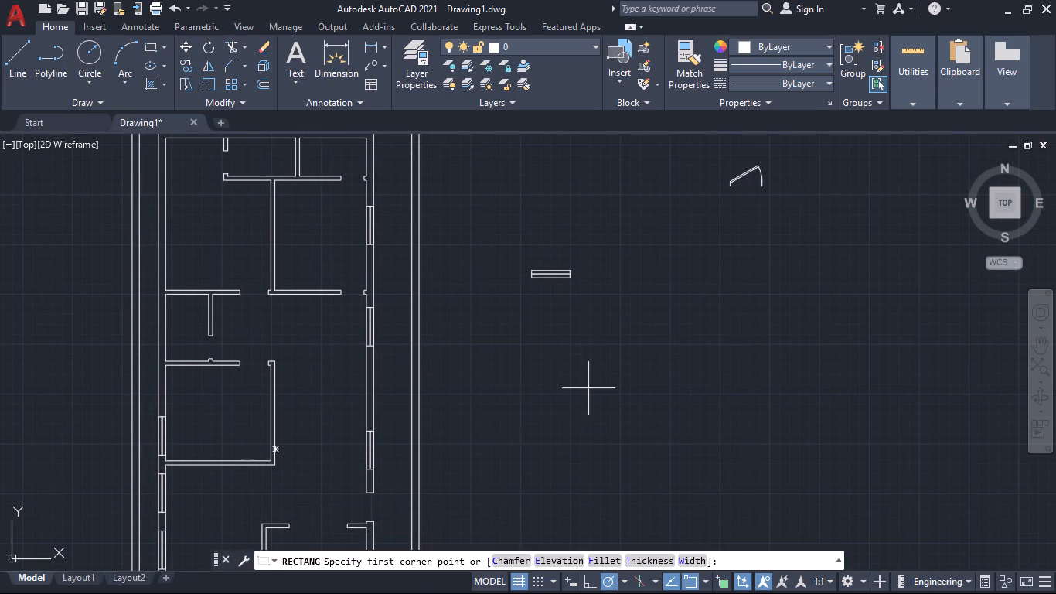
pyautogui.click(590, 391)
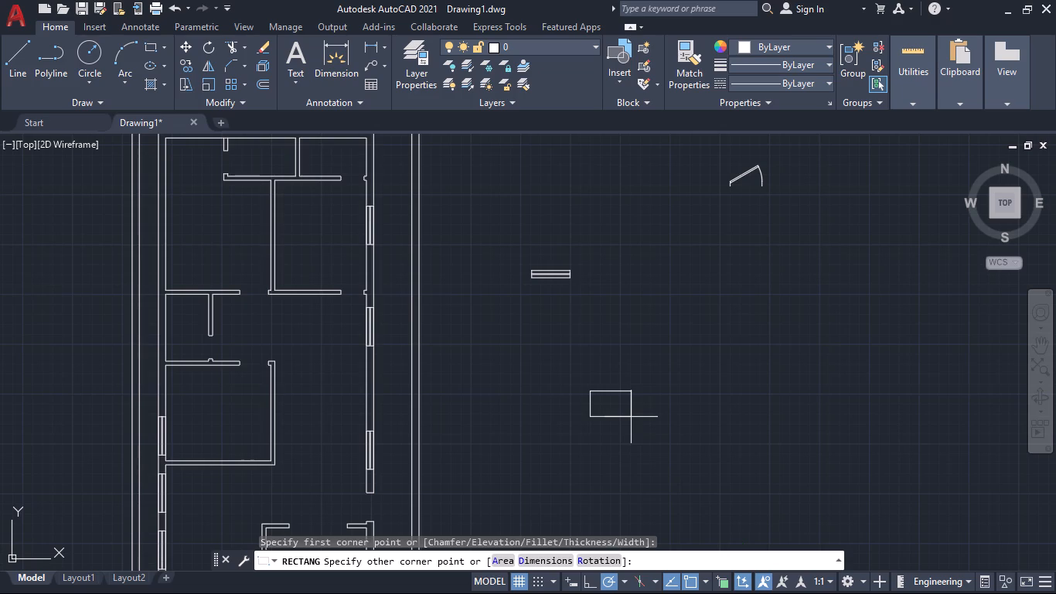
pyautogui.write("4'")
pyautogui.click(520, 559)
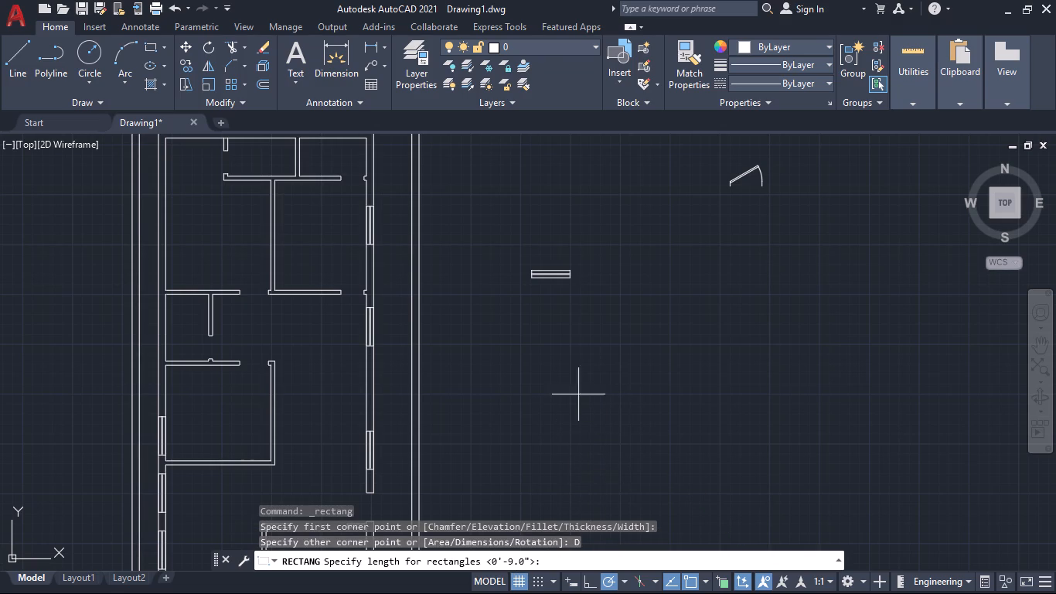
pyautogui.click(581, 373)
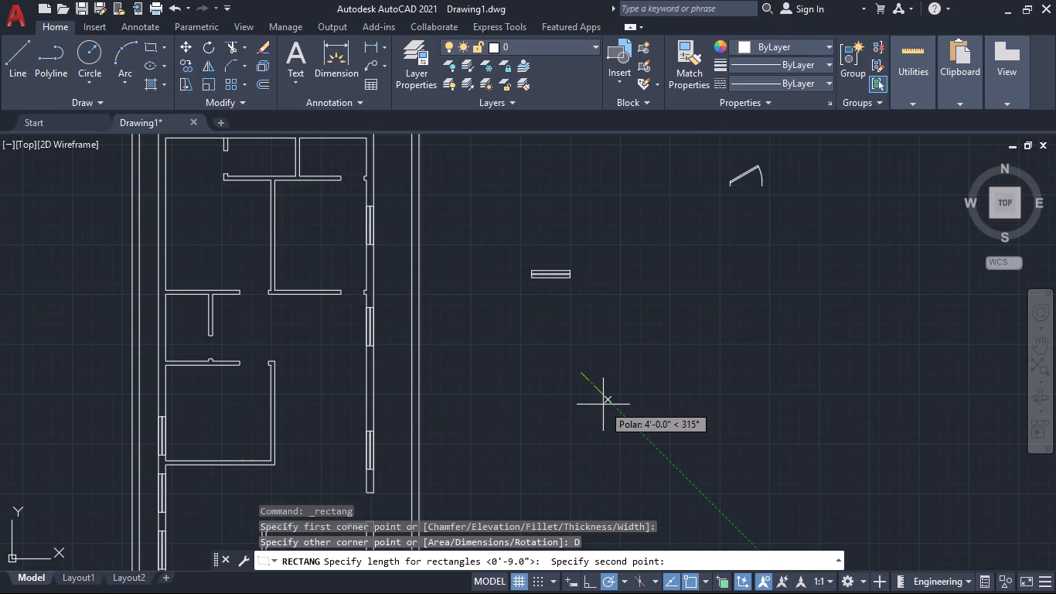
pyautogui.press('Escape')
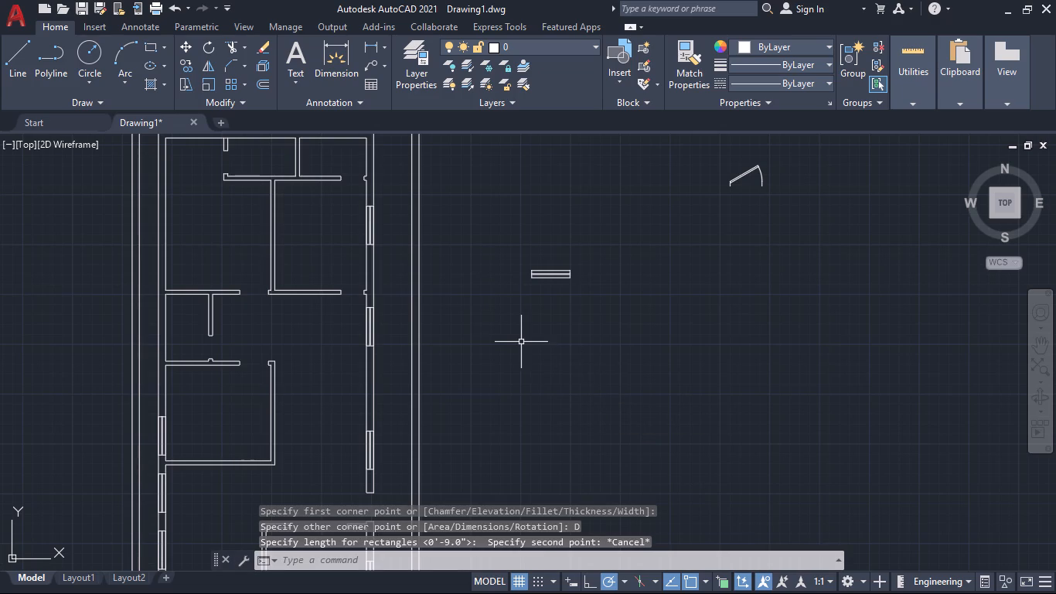
# Draw a 4' by 5" horizontal rectangle outside the plan, below the spare window symbol.
pyautogui.press('space')
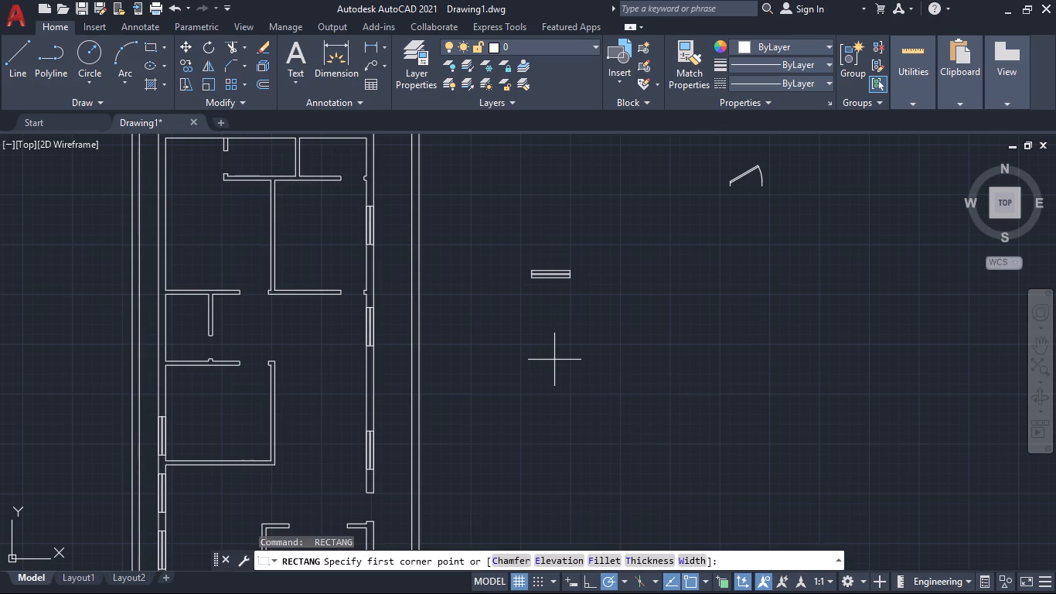
pyautogui.click(554, 361)
pyautogui.press('d')
pyautogui.press('Return')
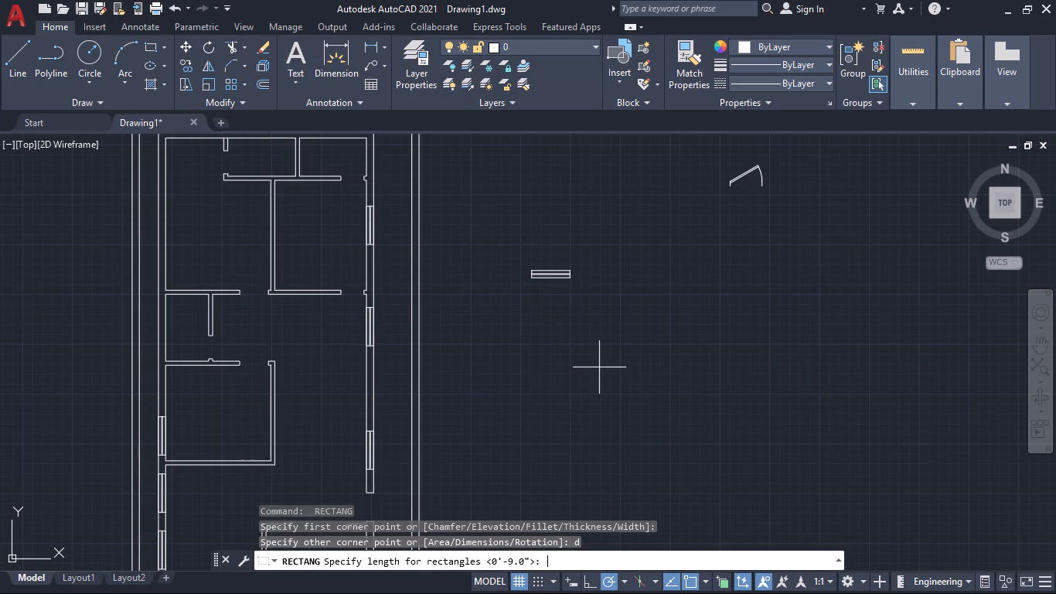
pyautogui.write("4'")
pyautogui.press('Return')
pyautogui.press('5')
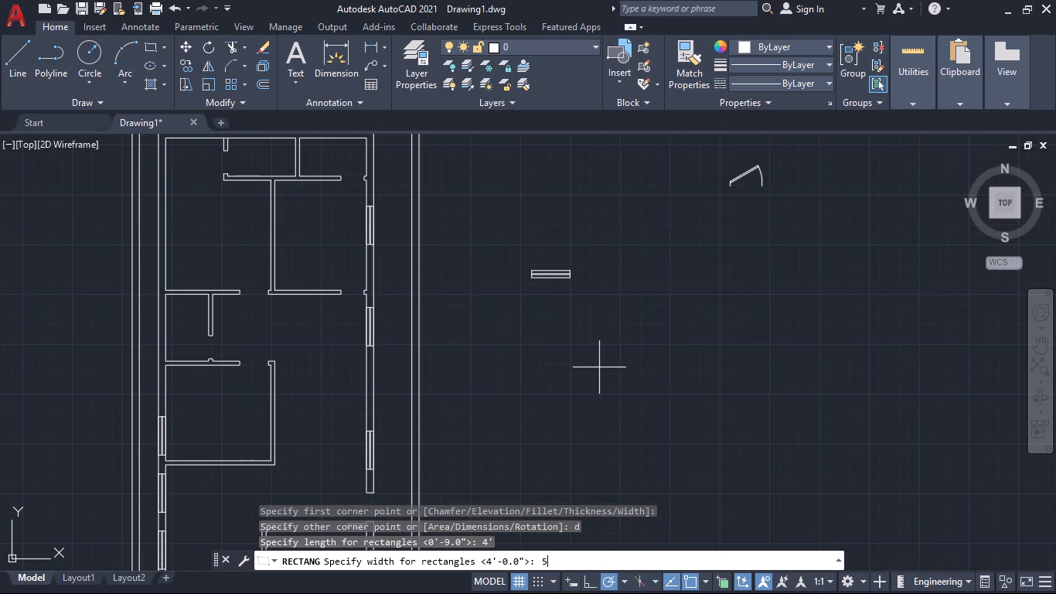
pyautogui.hotkey('shift', '"')
pyautogui.press('Return')
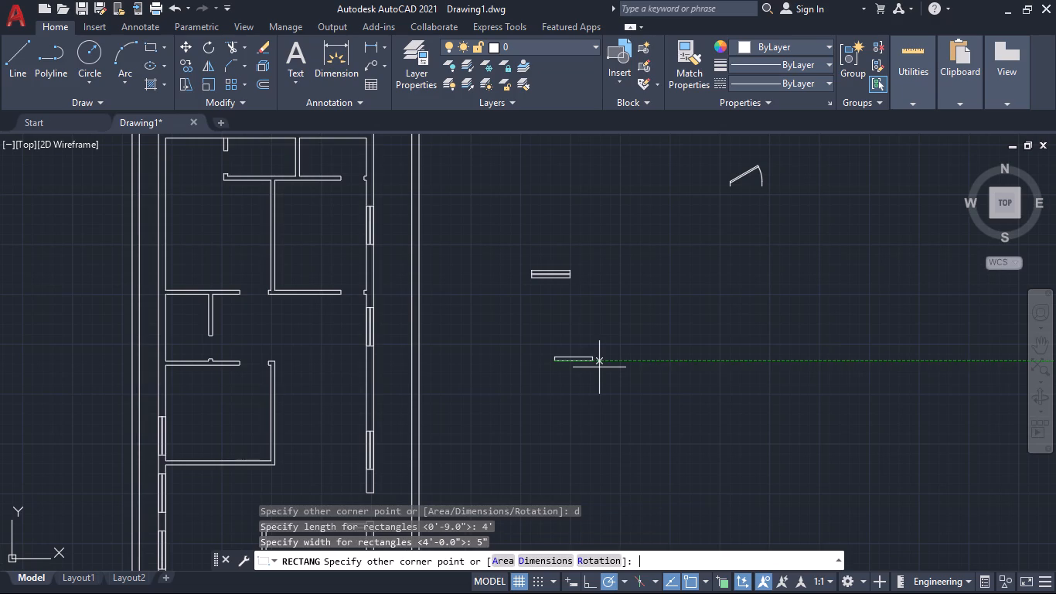
pyautogui.click(599, 368)
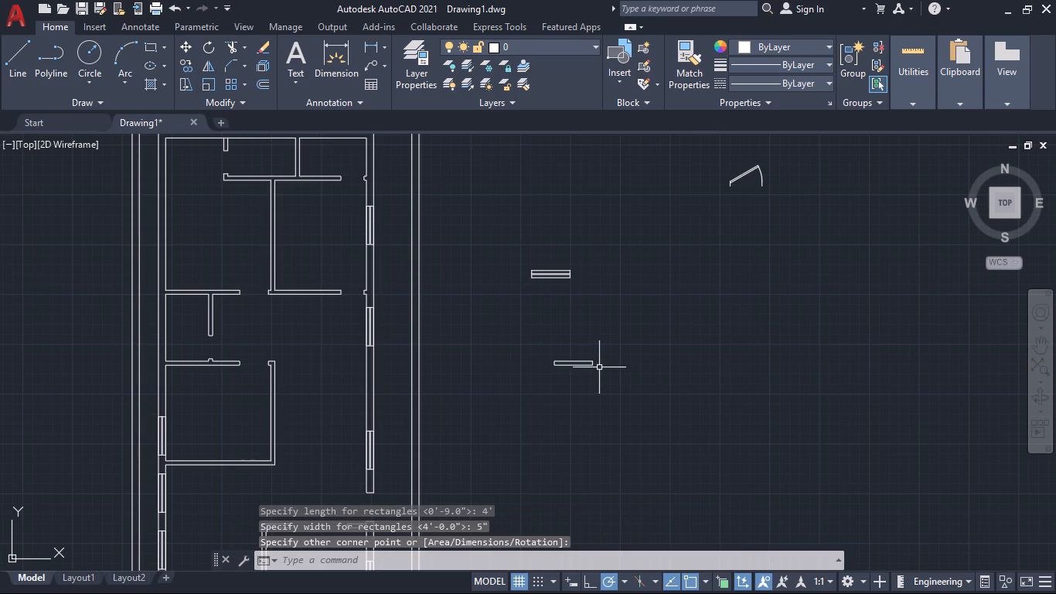
# Draw a multiline with zero justification through the rectangle, from its right-end midpoint to its left-end midpoint.
pyautogui.scroll(5, 587, 366)
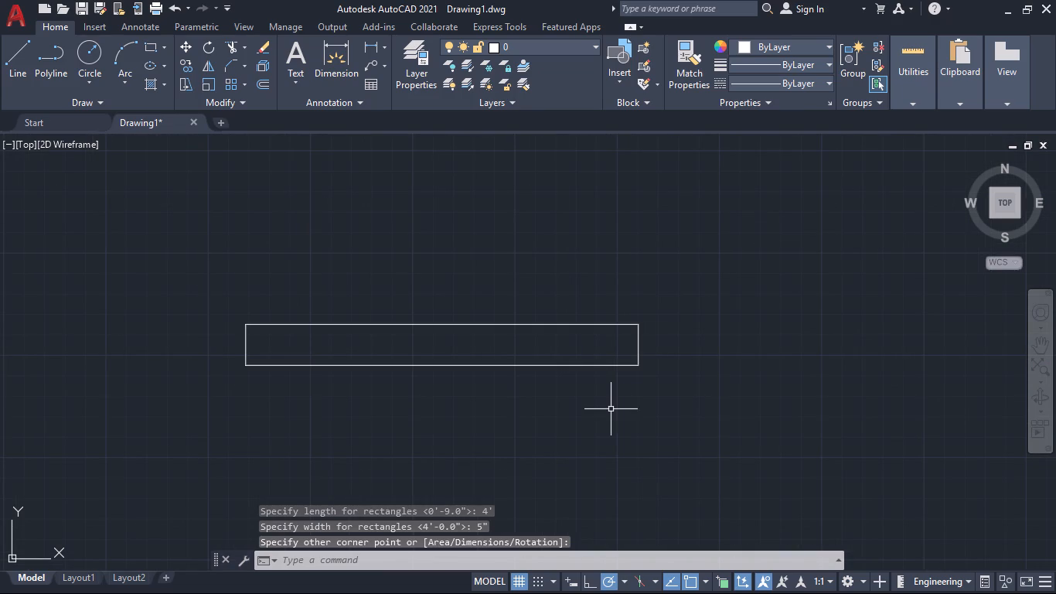
pyautogui.write('ml')
pyautogui.press('Return')
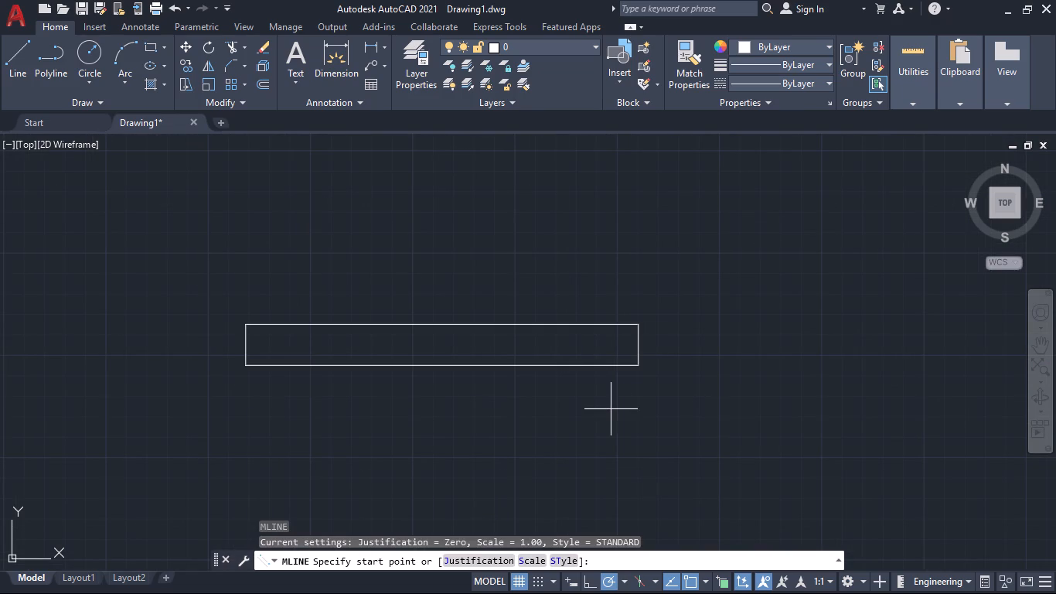
pyautogui.click(489, 557)
pyautogui.click(485, 558)
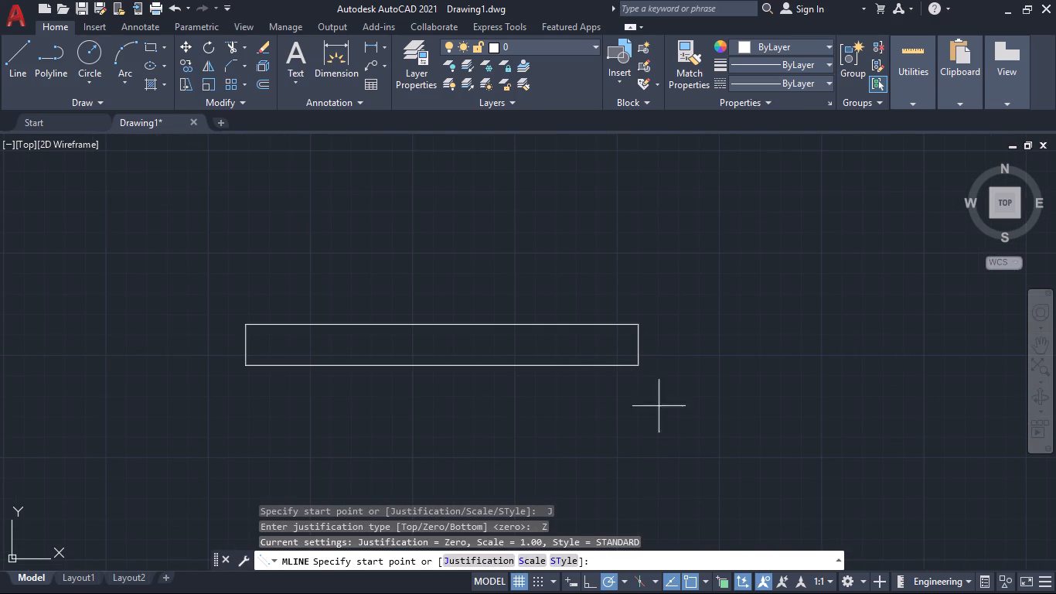
pyautogui.scroll(1, 635, 330)
pyautogui.click(633, 352)
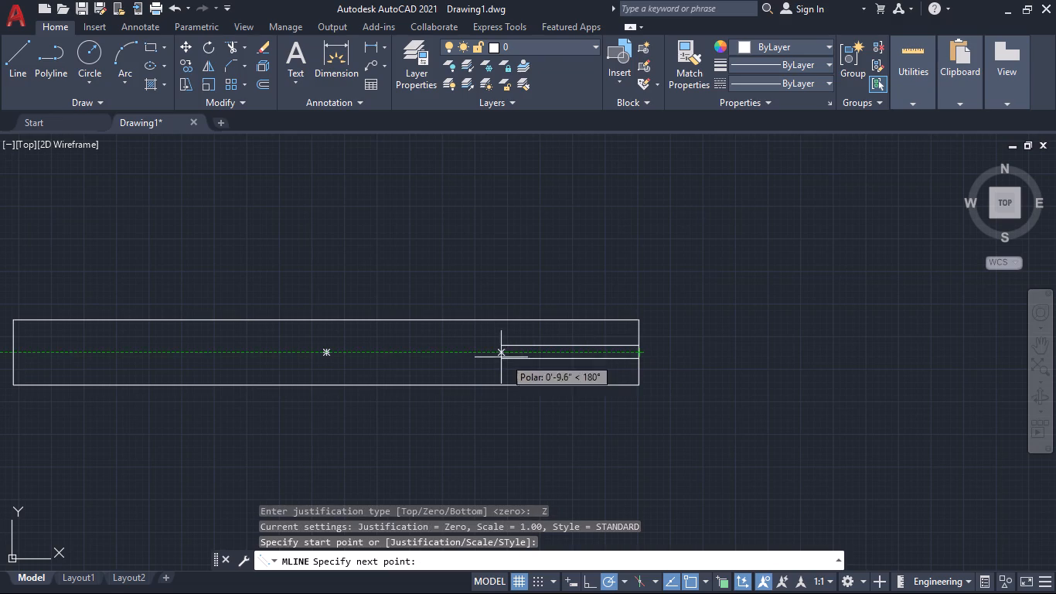
pyautogui.click(13, 358)
pyautogui.press('Return')
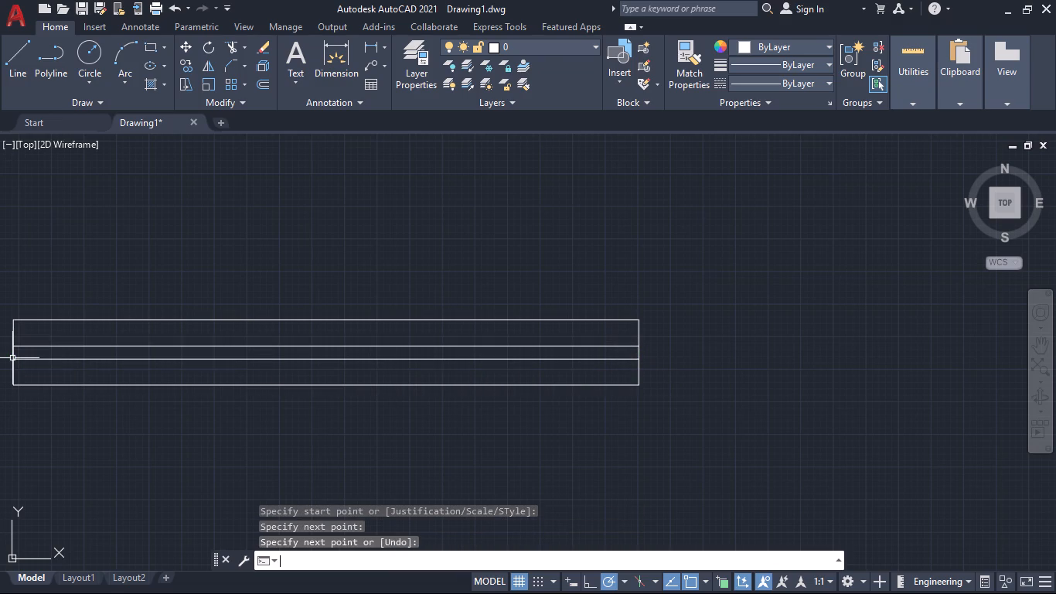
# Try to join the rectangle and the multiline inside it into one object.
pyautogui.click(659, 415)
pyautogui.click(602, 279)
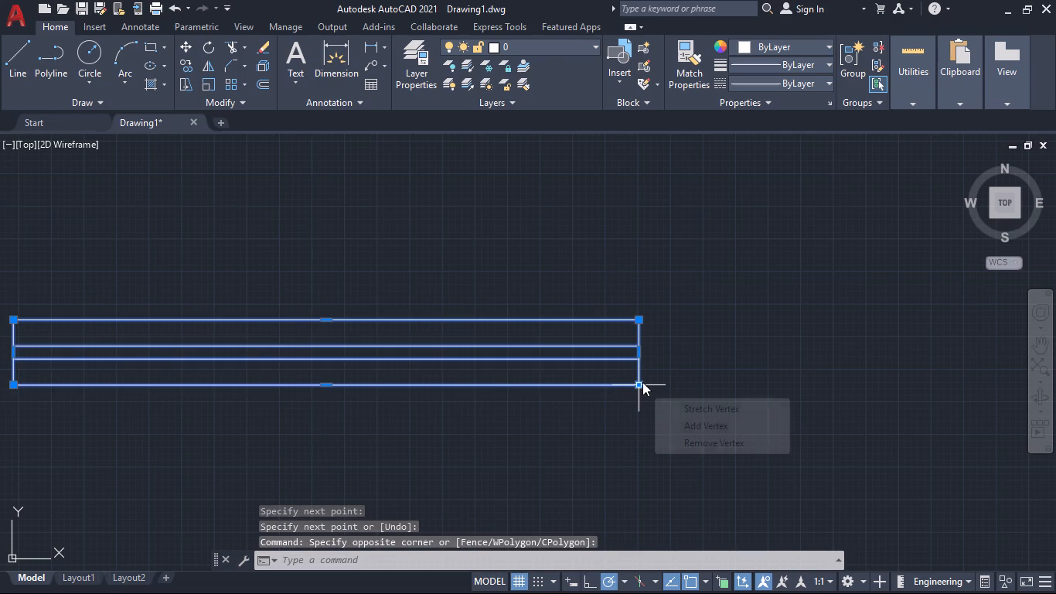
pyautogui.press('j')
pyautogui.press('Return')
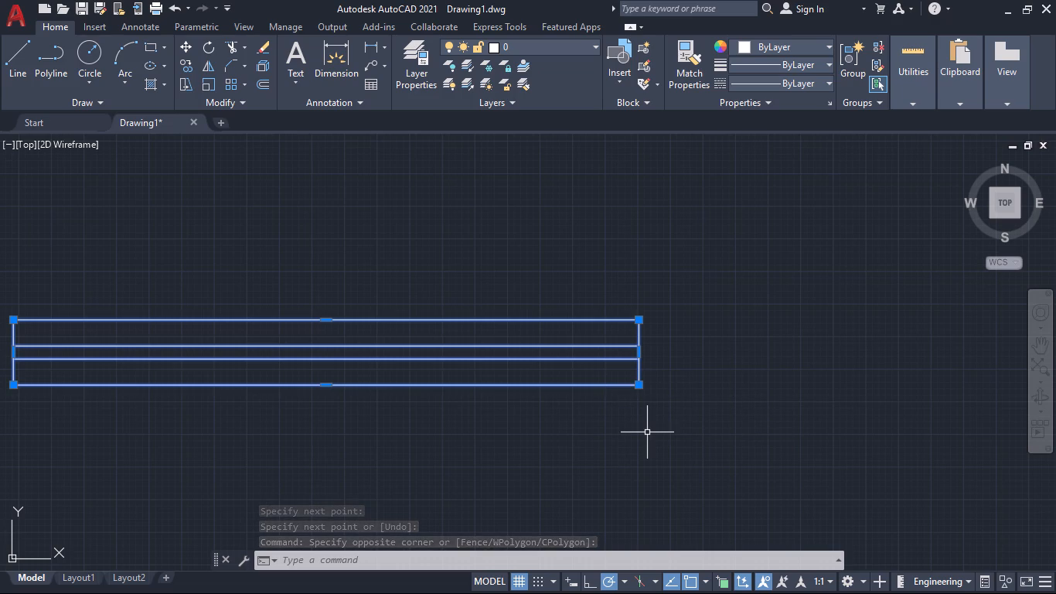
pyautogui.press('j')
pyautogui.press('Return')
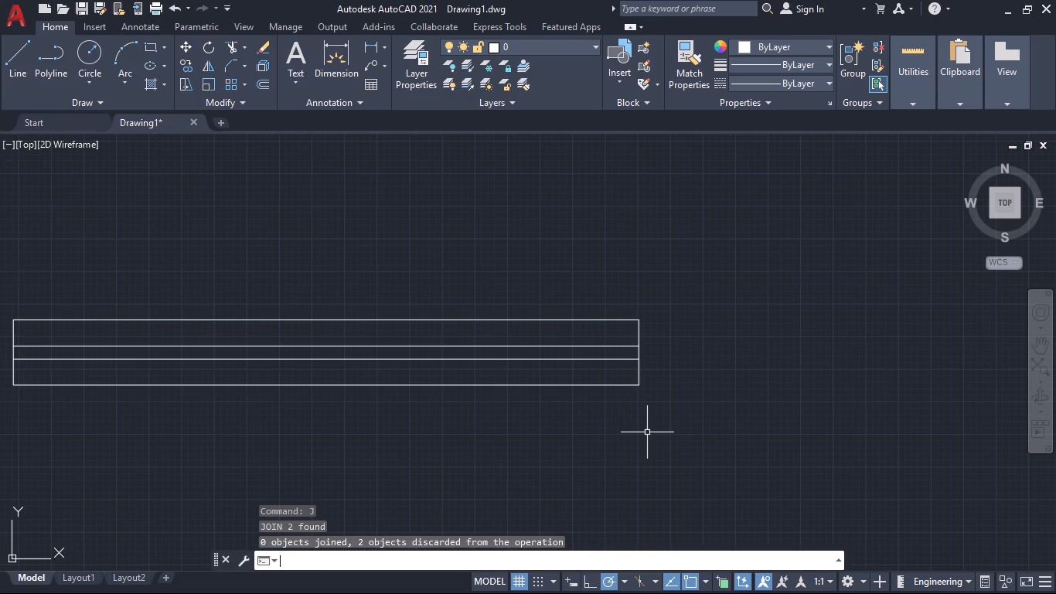
# Copy the 5" window symbol by its lower-right corner onto the lower face of the dashed-partition room's bottom partition, near its right end.
pyautogui.scroll(-2, 697, 383)
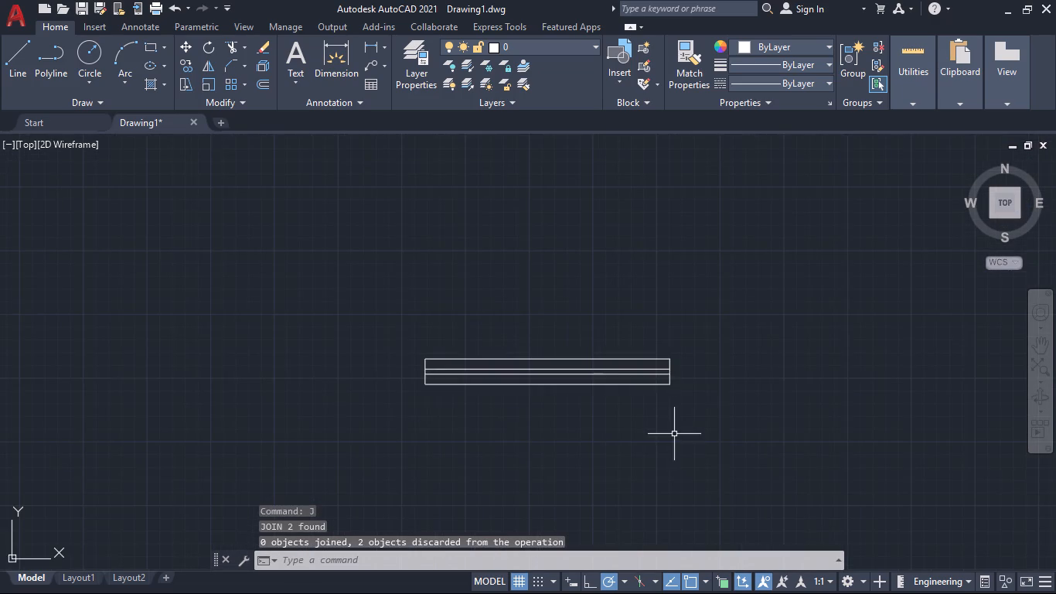
pyautogui.moveTo(673, 435); pyautogui.dragTo(564, 364, button='middle')
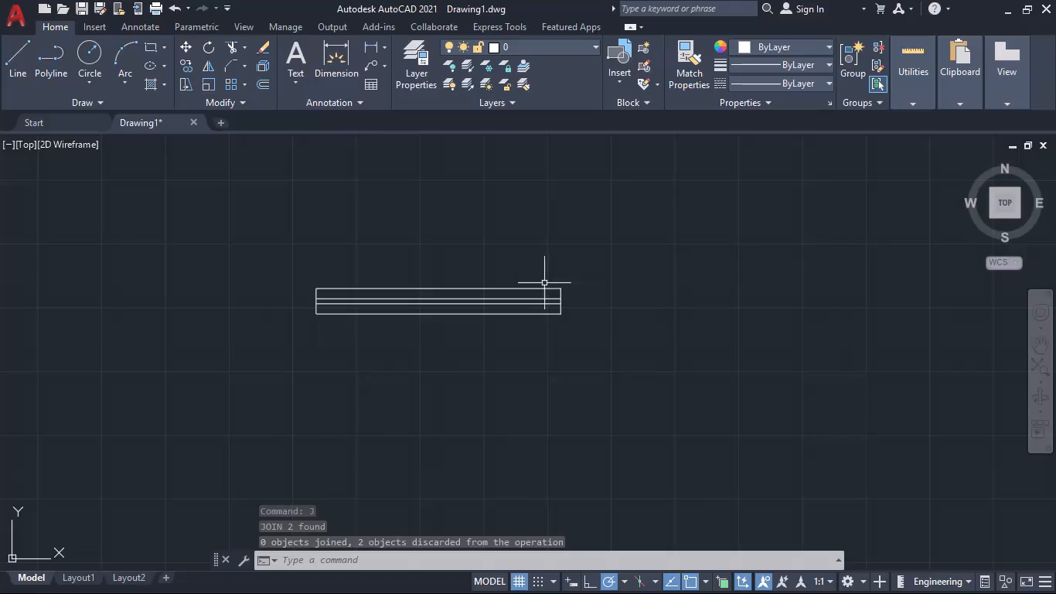
pyautogui.scroll(2, 508, 334)
pyautogui.scroll(-4, 514, 333)
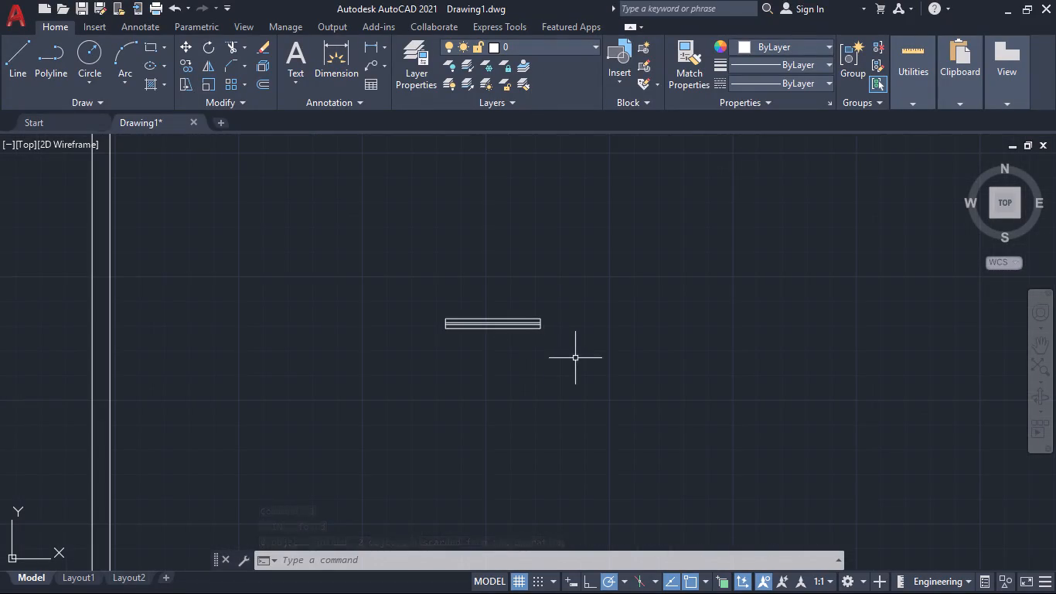
pyautogui.click(577, 357)
pyautogui.click(416, 275)
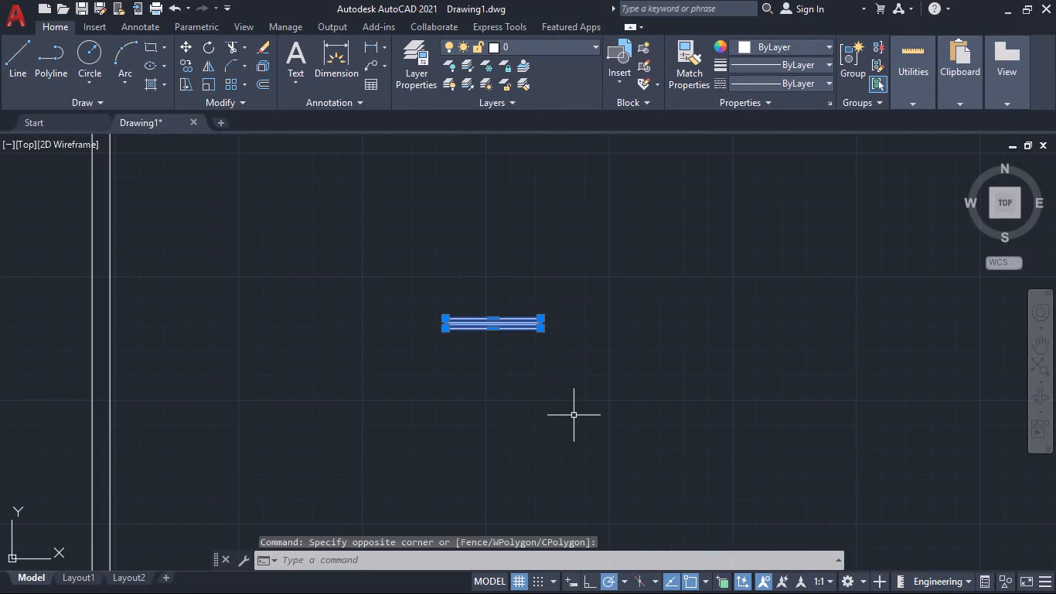
pyautogui.write('cp')
pyautogui.press('Return')
pyautogui.scroll(-4, 568, 418)
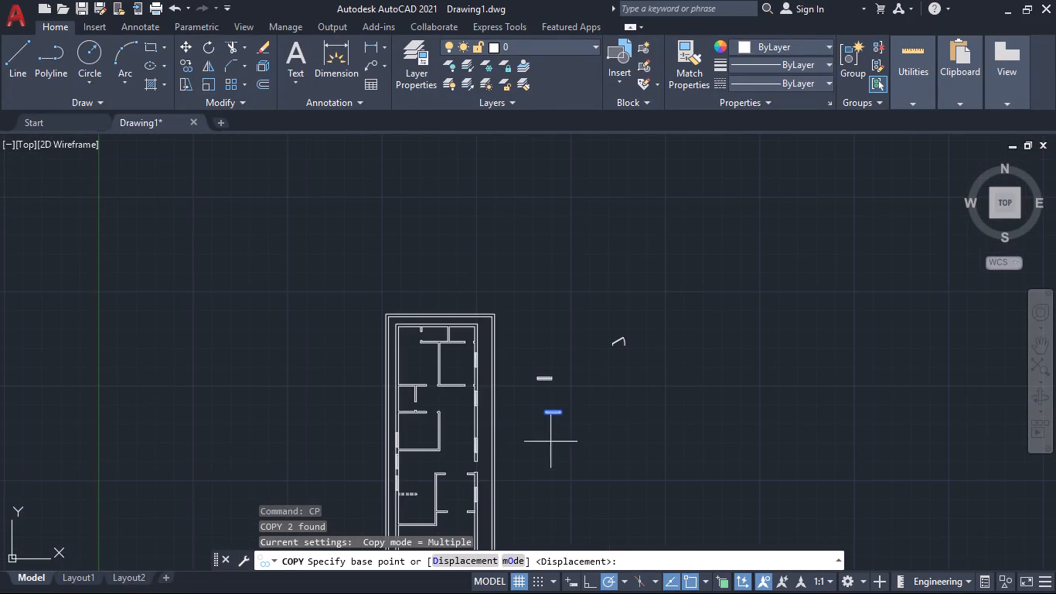
pyautogui.moveTo(526, 459); pyautogui.dragTo(685, 250, button='middle')
pyautogui.scroll(3, 617, 349)
pyautogui.moveTo(517, 263); pyautogui.dragTo(518, 274, button='middle')
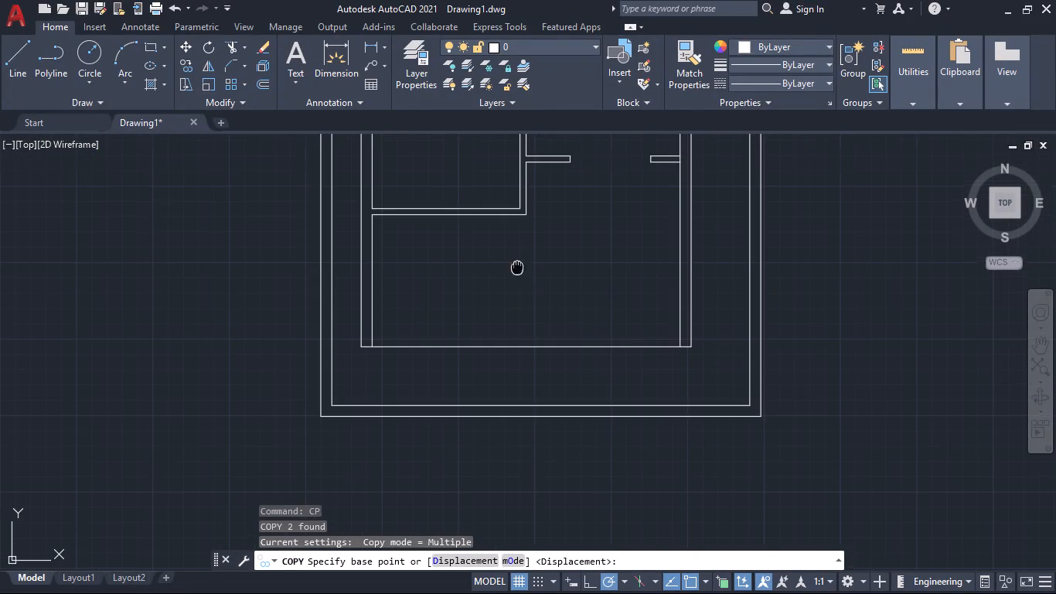
pyautogui.moveTo(518, 274); pyautogui.dragTo(562, 369, button='middle')
pyautogui.scroll(4, 562, 369)
pyautogui.moveTo(537, 258); pyautogui.dragTo(618, 427, button='middle')
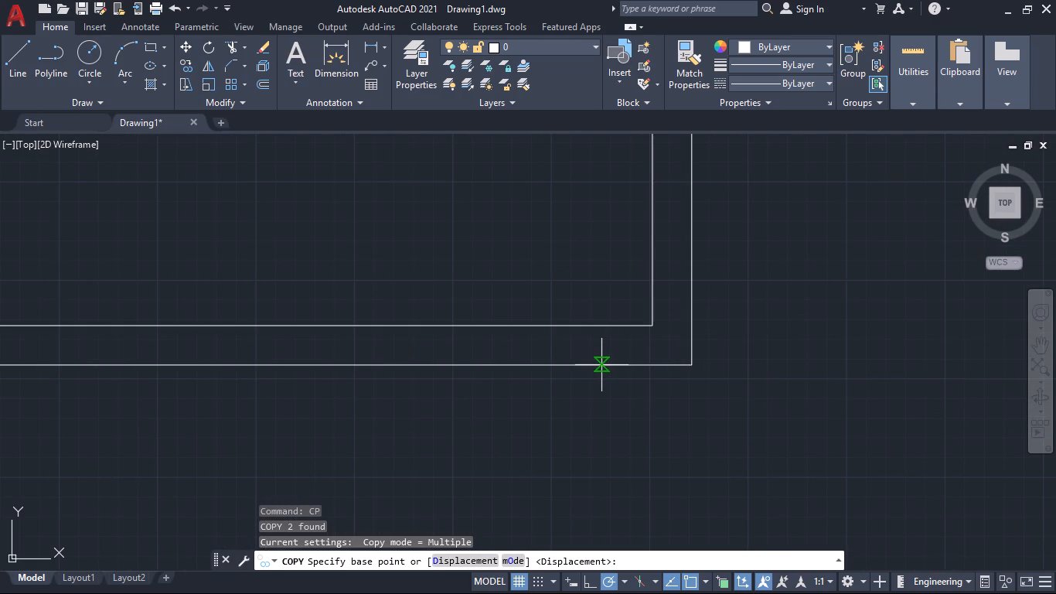
pyautogui.scroll(-4, 601, 366)
pyautogui.scroll(-3, 724, 350)
pyautogui.scroll(4, 834, 213)
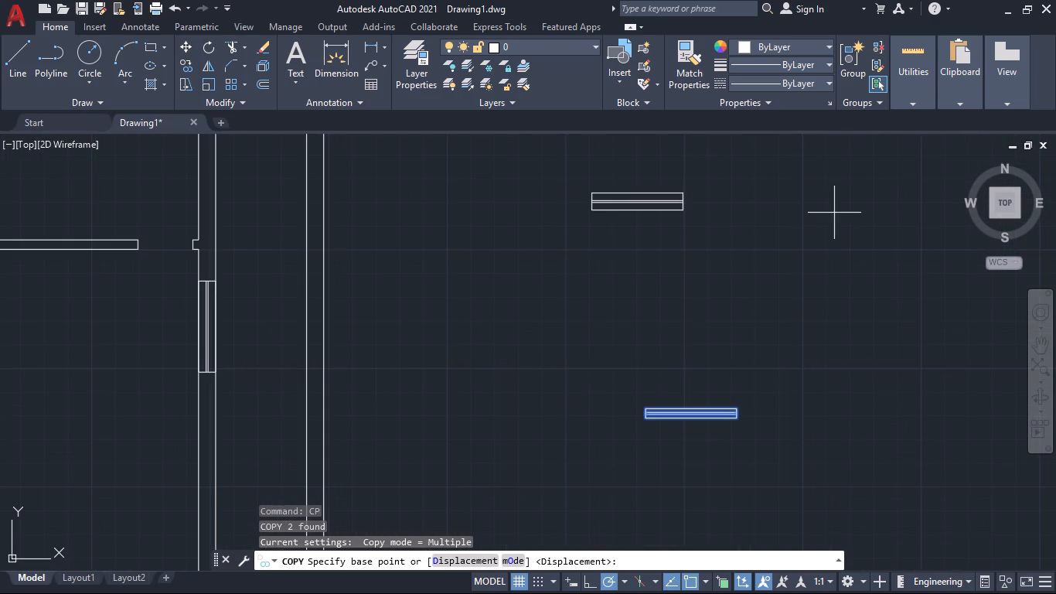
pyautogui.scroll(4, 799, 470)
pyautogui.moveTo(799, 470); pyautogui.dragTo(789, 442, button='middle')
pyautogui.scroll(-3, 544, 292)
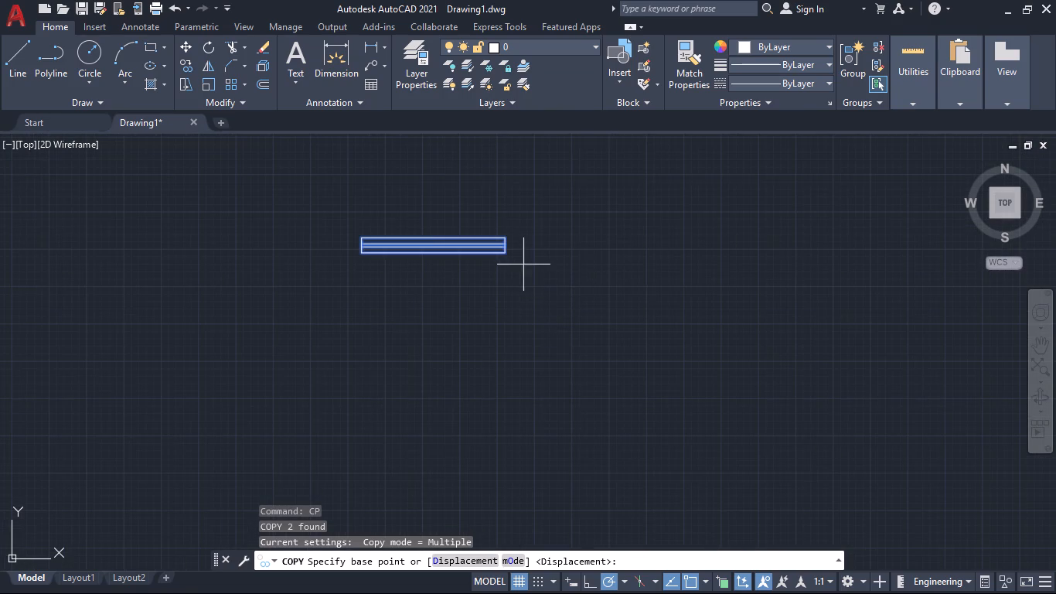
pyautogui.scroll(2, 509, 255)
pyautogui.click(492, 247)
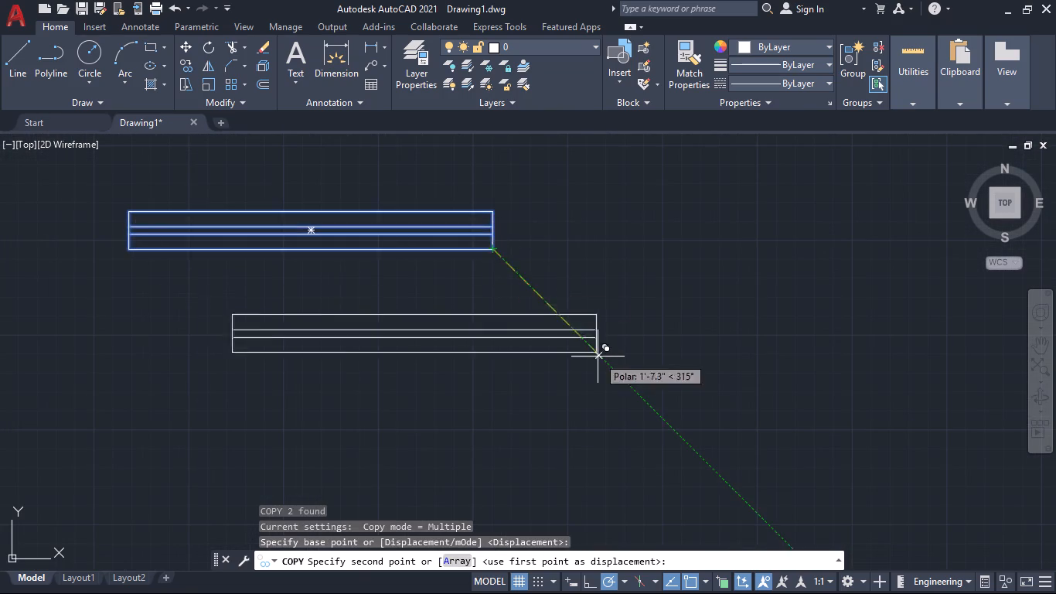
pyautogui.scroll(-6, 606, 366)
pyautogui.moveTo(457, 511); pyautogui.dragTo(472, 436, button='middle')
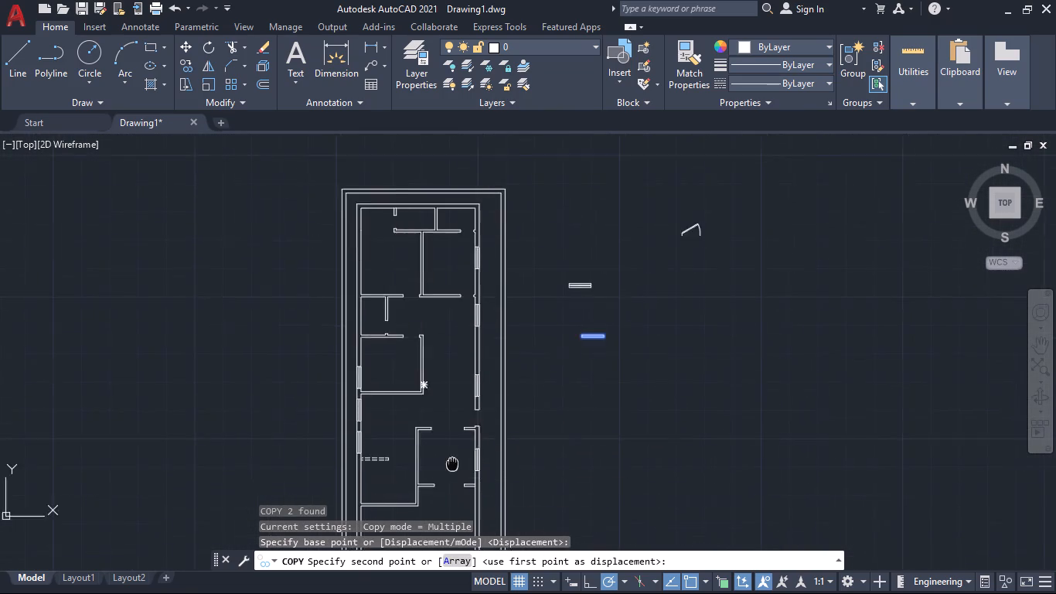
pyautogui.moveTo(472, 436); pyautogui.dragTo(667, 355, button='middle')
pyautogui.scroll(6, 622, 413)
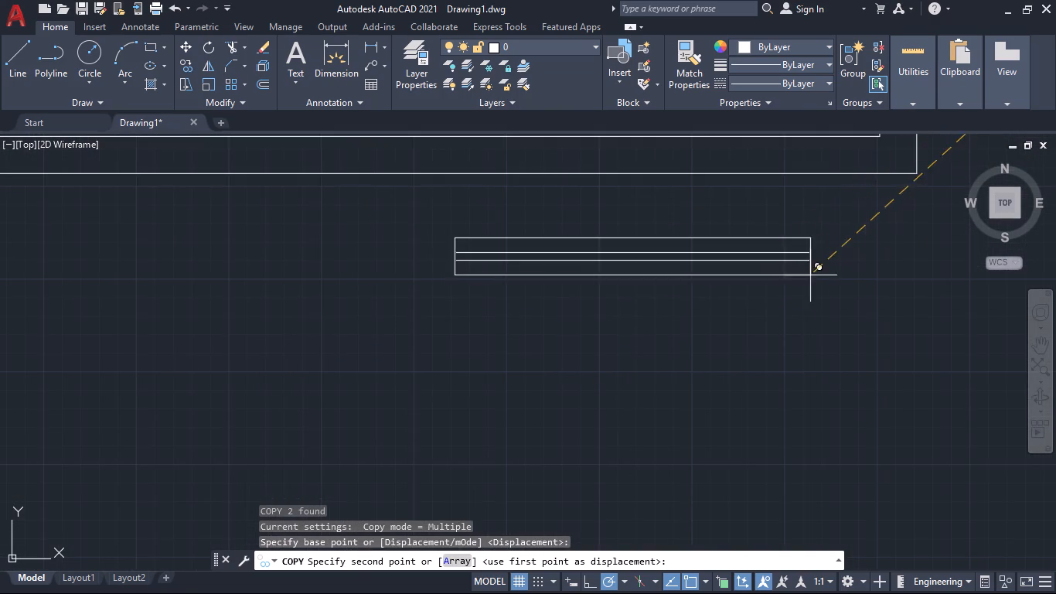
pyautogui.moveTo(812, 275); pyautogui.dragTo(689, 418, button='middle')
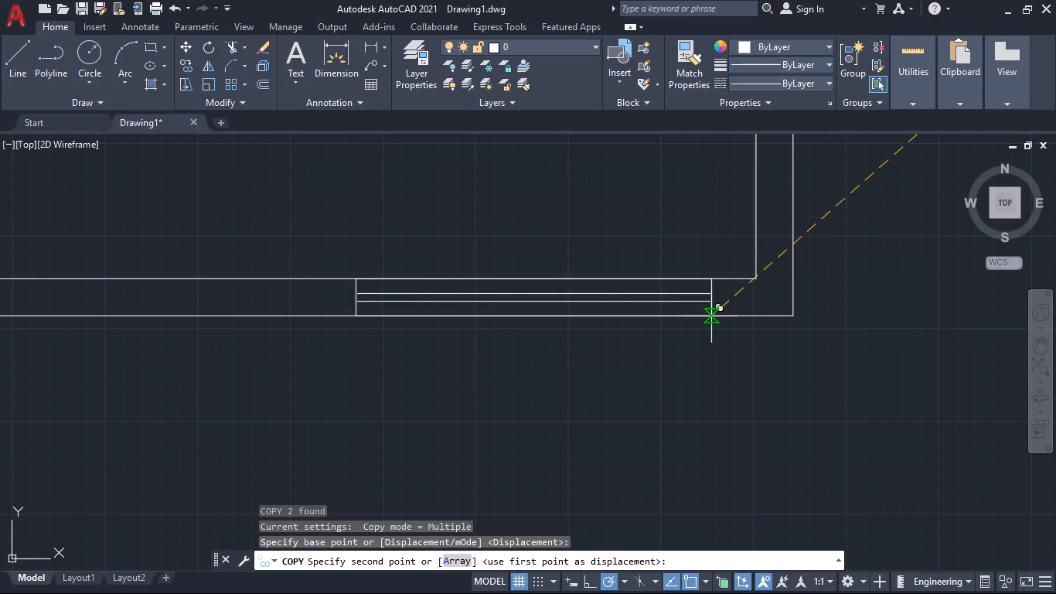
pyautogui.click(711, 316)
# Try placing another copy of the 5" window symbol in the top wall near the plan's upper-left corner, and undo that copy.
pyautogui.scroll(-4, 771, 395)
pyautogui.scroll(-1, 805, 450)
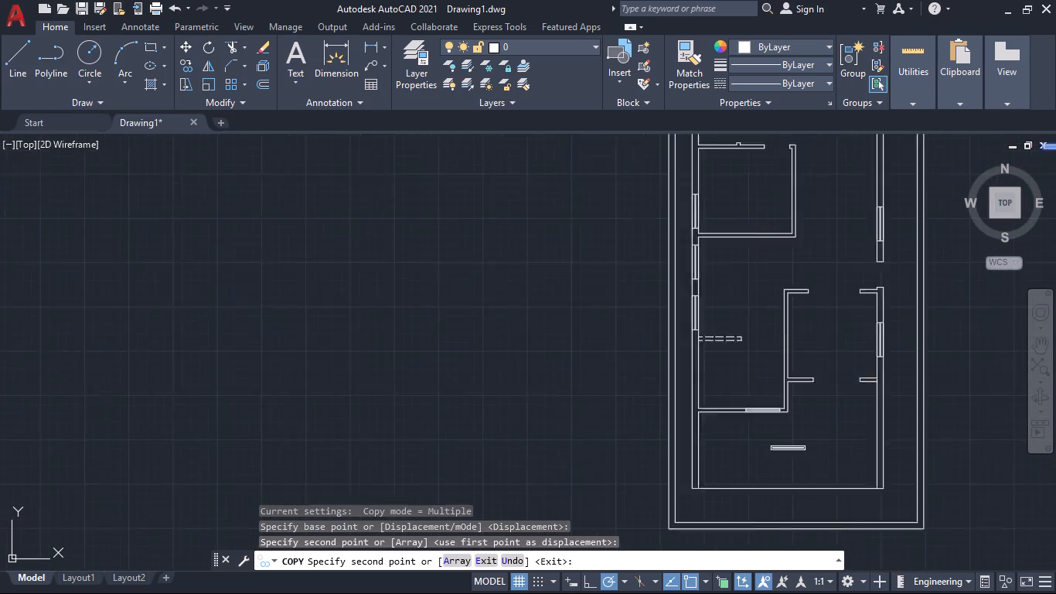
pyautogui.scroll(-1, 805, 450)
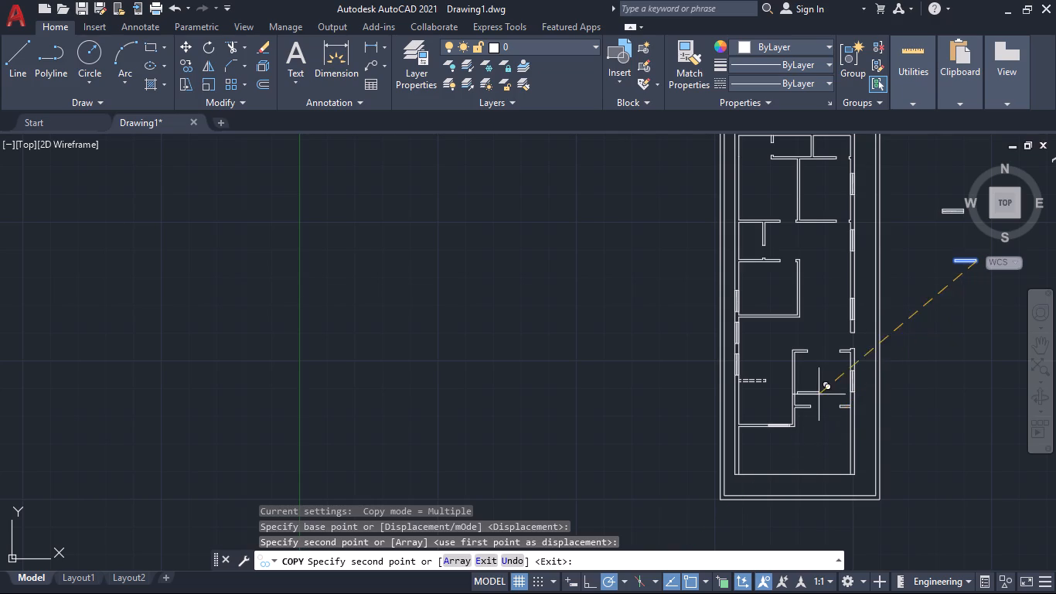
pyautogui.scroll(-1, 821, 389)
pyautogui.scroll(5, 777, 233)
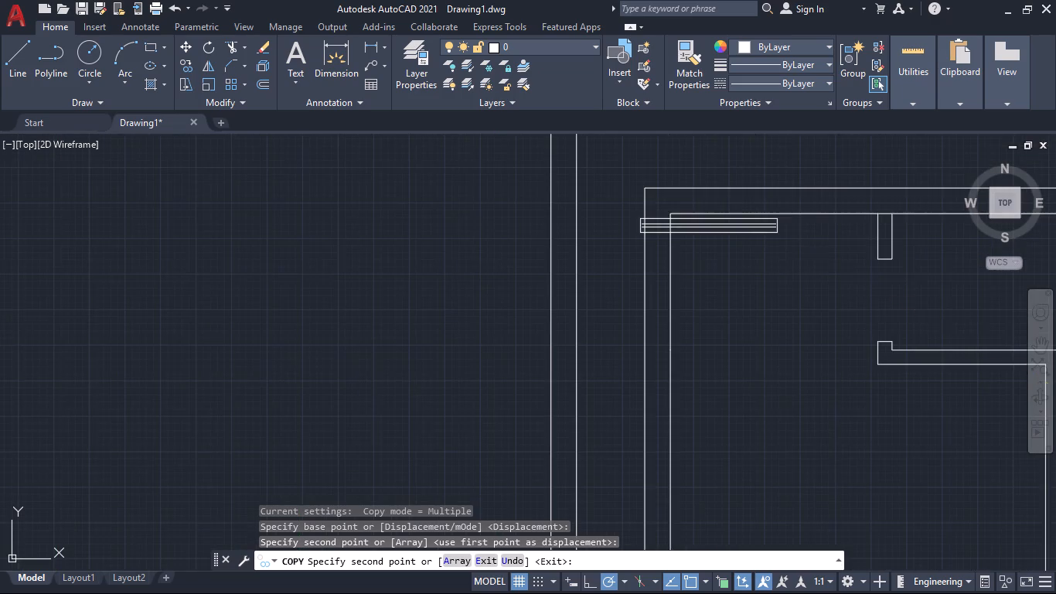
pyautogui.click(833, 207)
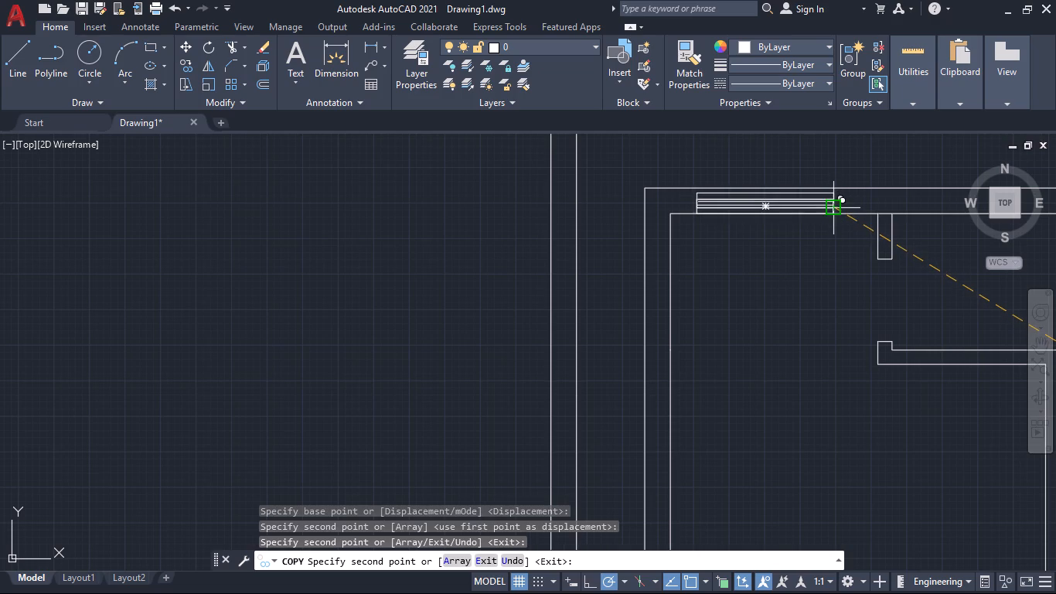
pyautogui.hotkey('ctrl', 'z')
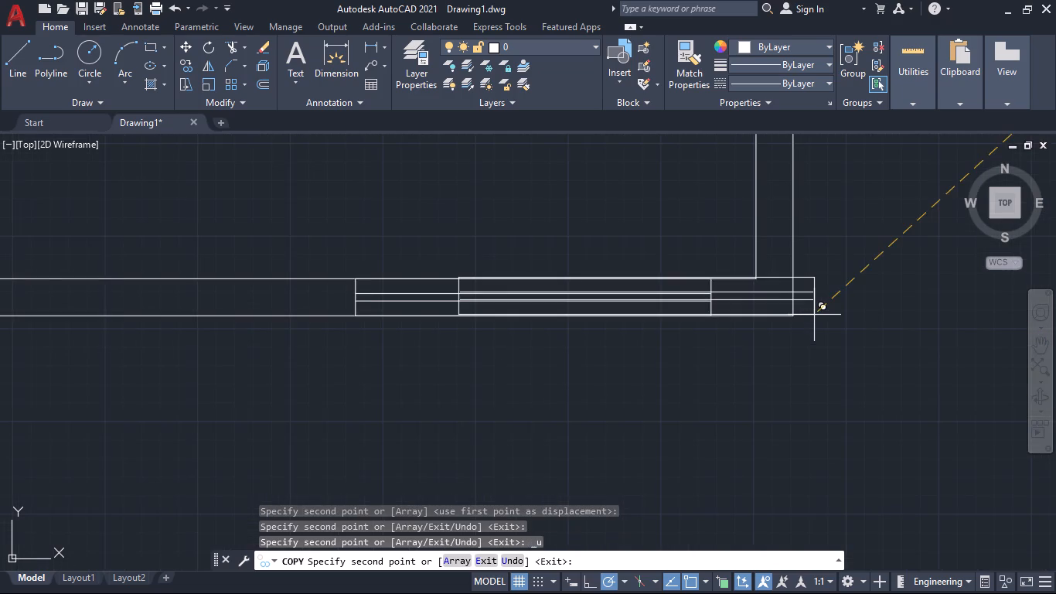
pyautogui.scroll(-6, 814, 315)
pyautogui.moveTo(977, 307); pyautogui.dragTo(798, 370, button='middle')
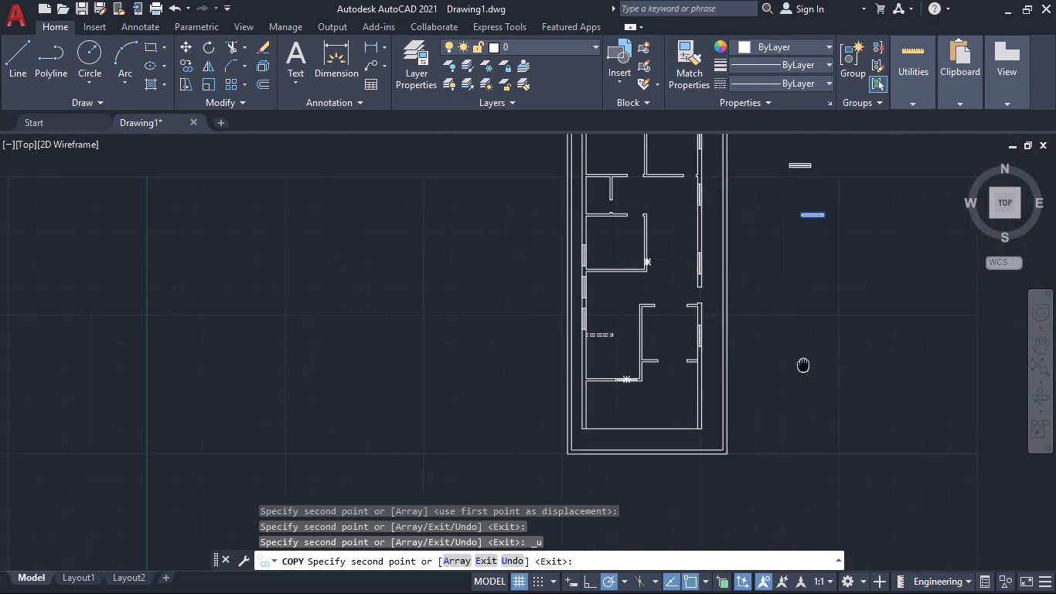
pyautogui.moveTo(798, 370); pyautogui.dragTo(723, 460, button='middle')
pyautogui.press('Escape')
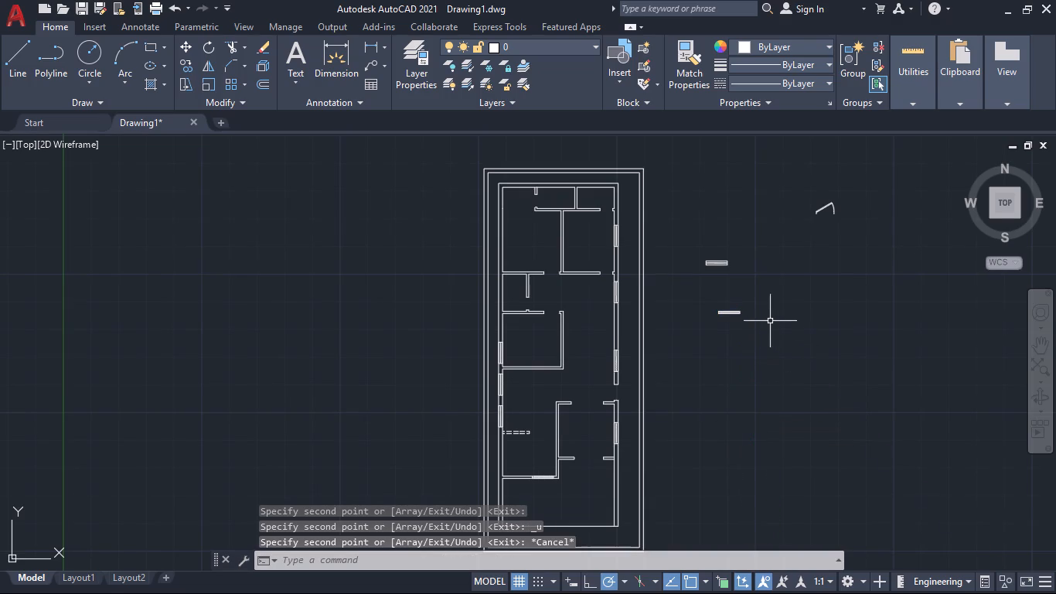
# Copy the 9" window symbol by its lower-right corner onto the inner face of the top wall, near the plan's upper-left corner.
pyautogui.scroll(2, 721, 287)
pyautogui.click(745, 243)
pyautogui.click(666, 217)
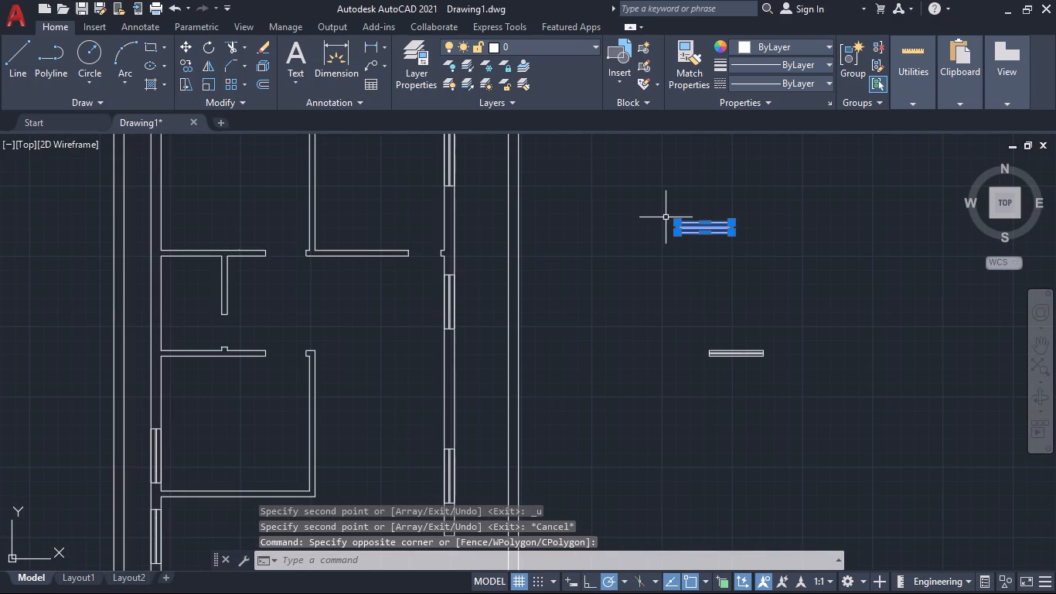
pyautogui.write('cp')
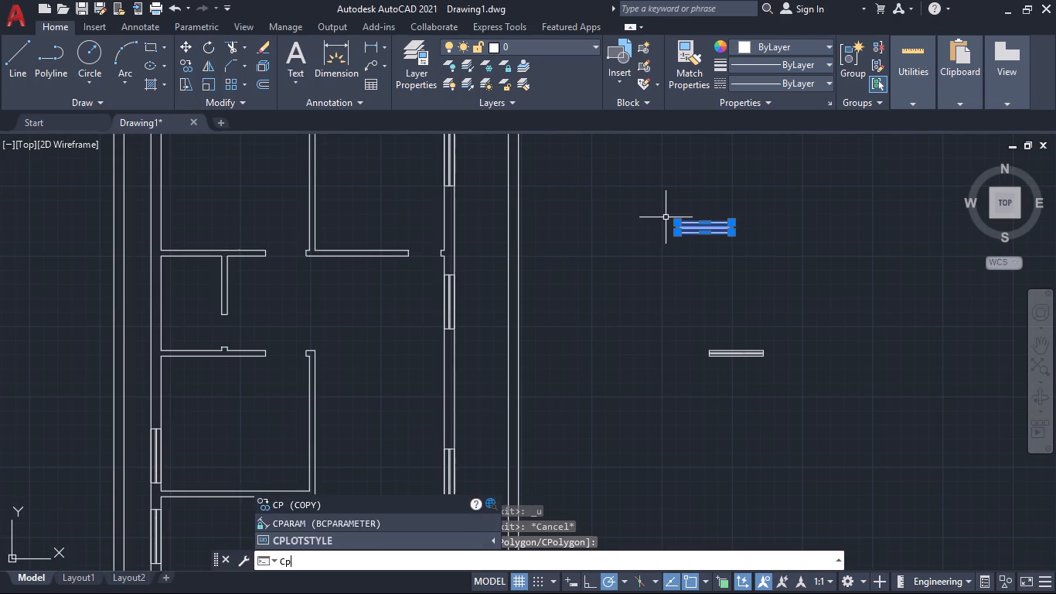
pyautogui.press('Return')
pyautogui.scroll(4, 684, 248)
pyautogui.moveTo(799, 221); pyautogui.dragTo(703, 430, button='middle')
pyautogui.click(878, 353)
pyautogui.scroll(-7, 625, 352)
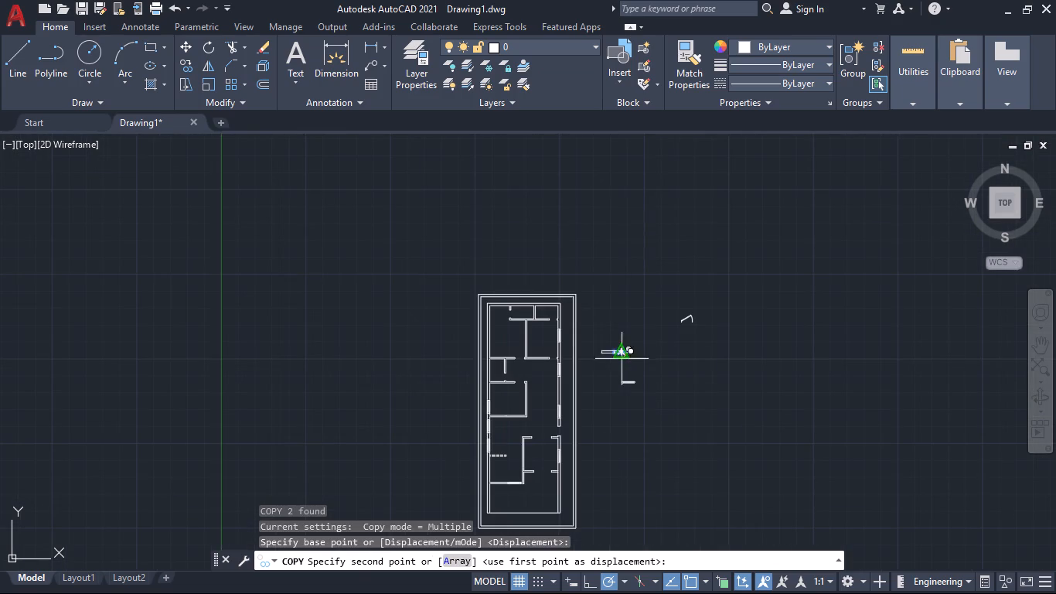
pyautogui.scroll(7, 500, 306)
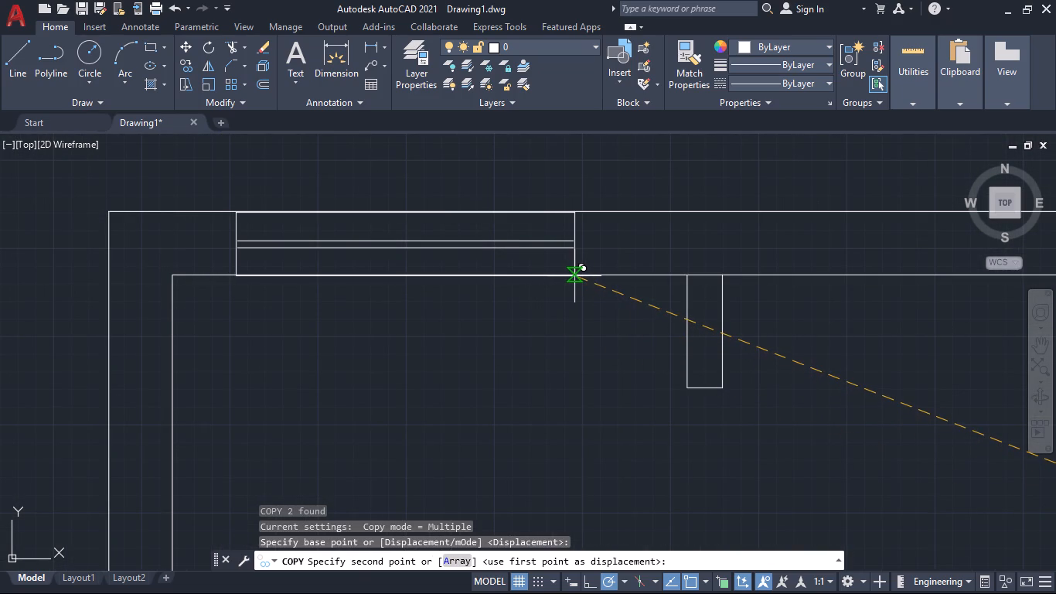
pyautogui.click(574, 276)
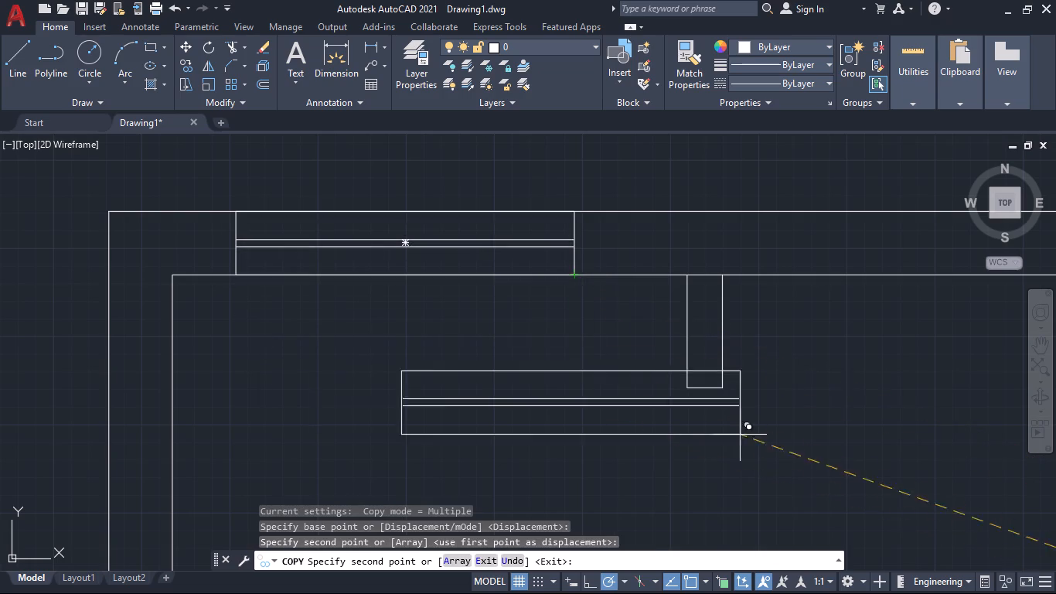
pyautogui.scroll(-3, 765, 435)
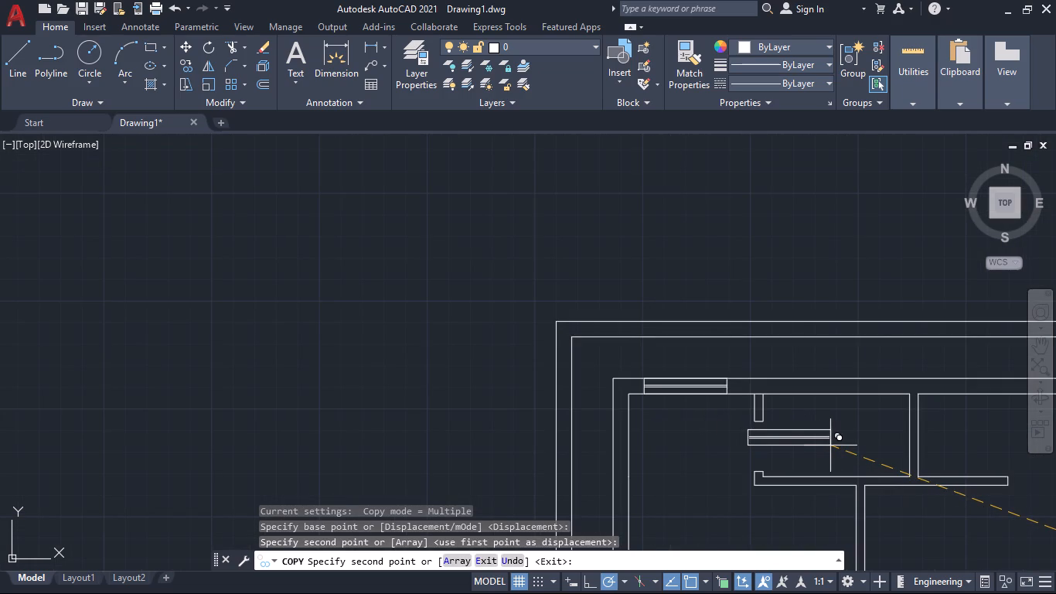
pyautogui.moveTo(831, 445); pyautogui.dragTo(465, 370, button='middle')
pyautogui.scroll(-2, 865, 371)
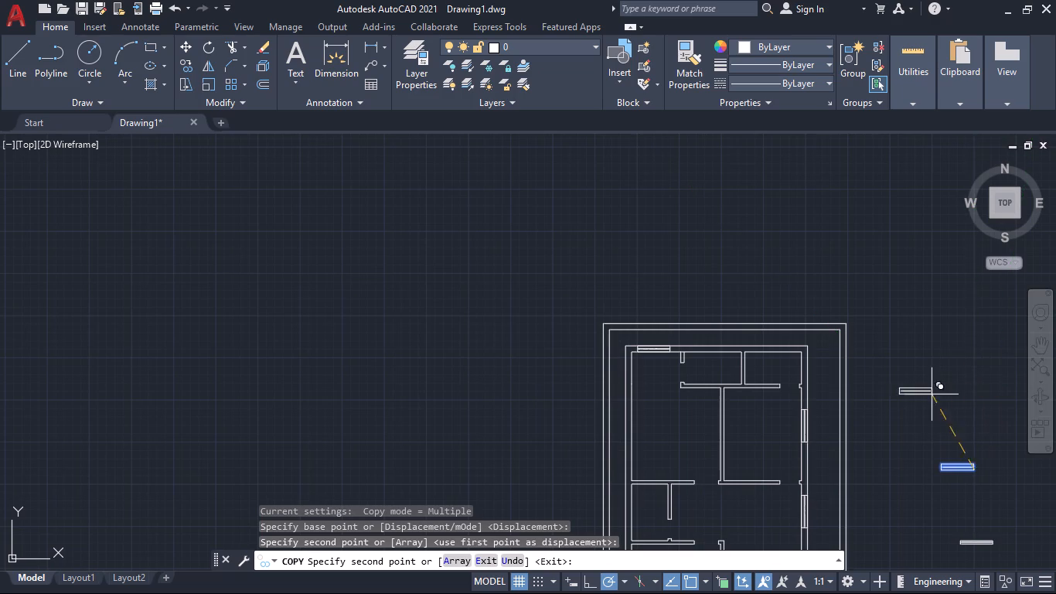
pyautogui.moveTo(929, 395); pyautogui.dragTo(599, 274, button='middle')
pyautogui.scroll(5, 646, 343)
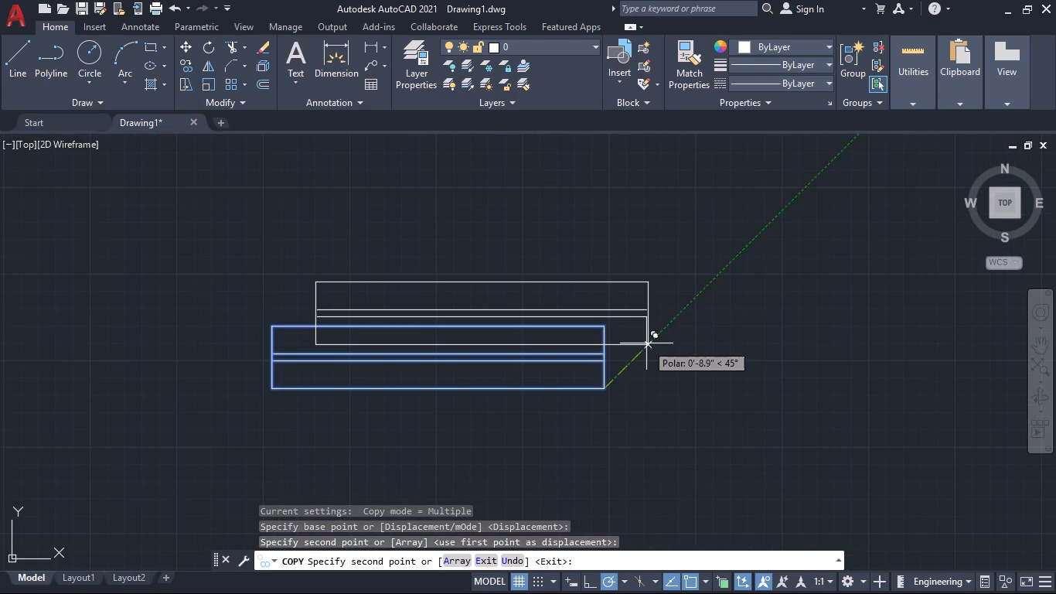
pyautogui.press('Escape')
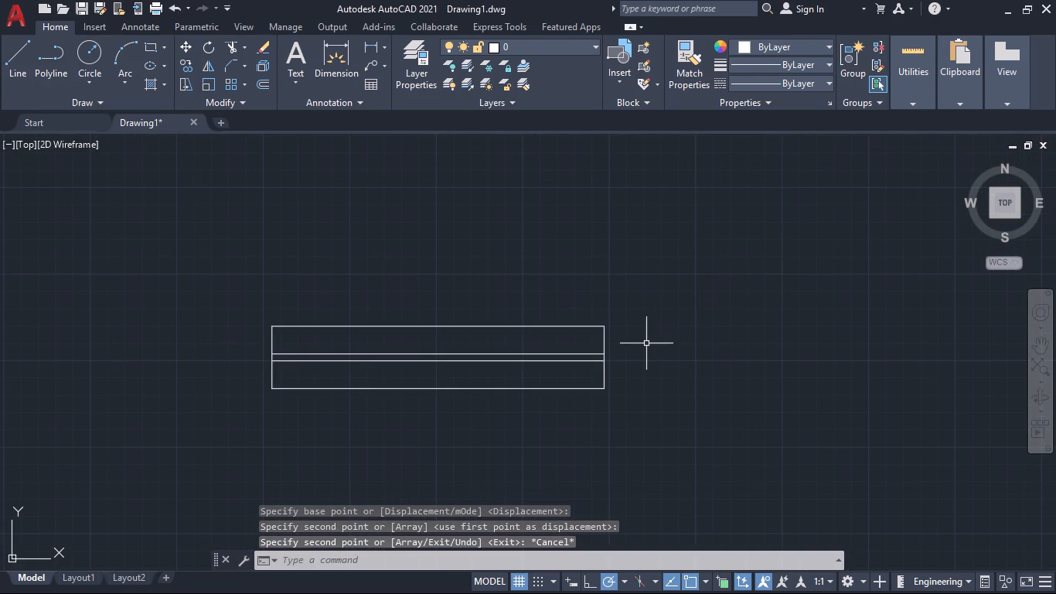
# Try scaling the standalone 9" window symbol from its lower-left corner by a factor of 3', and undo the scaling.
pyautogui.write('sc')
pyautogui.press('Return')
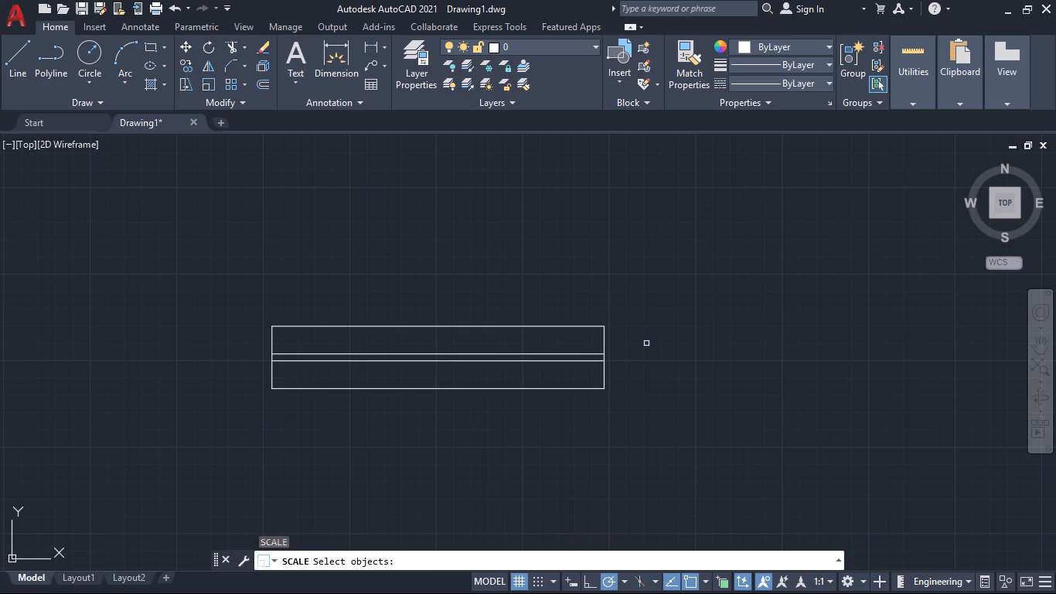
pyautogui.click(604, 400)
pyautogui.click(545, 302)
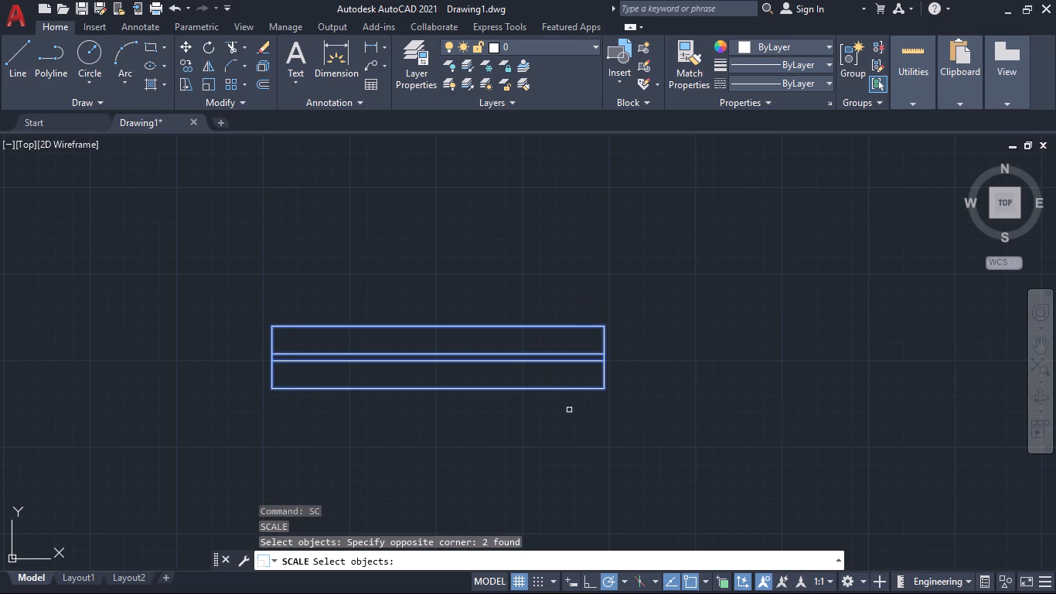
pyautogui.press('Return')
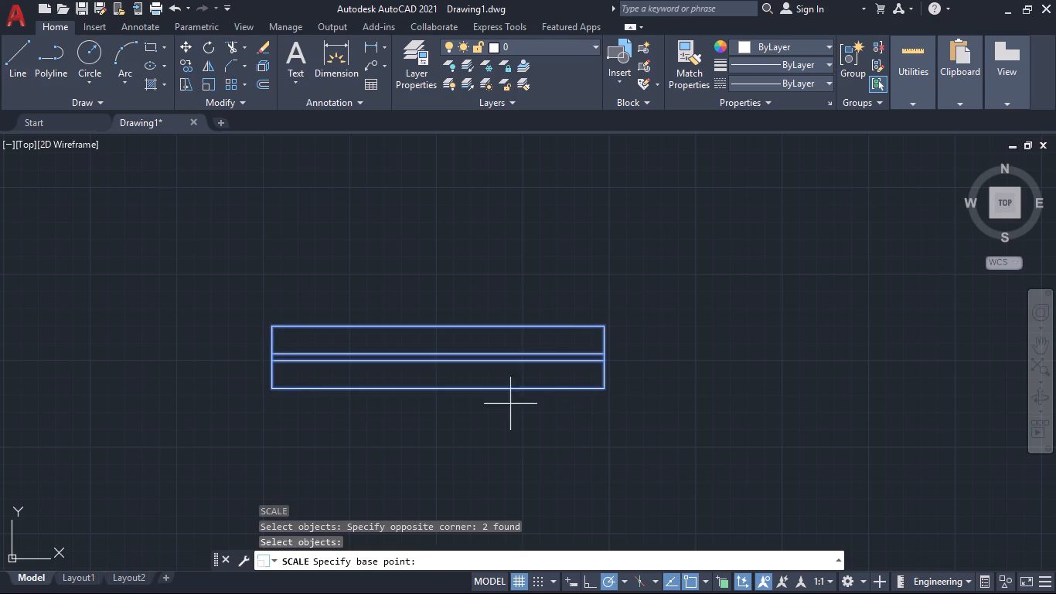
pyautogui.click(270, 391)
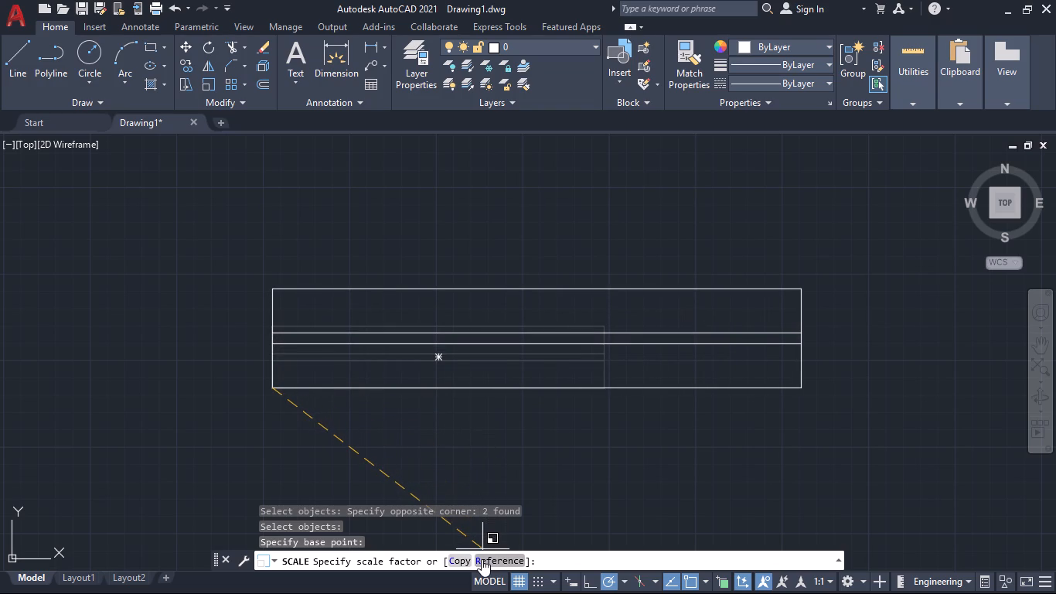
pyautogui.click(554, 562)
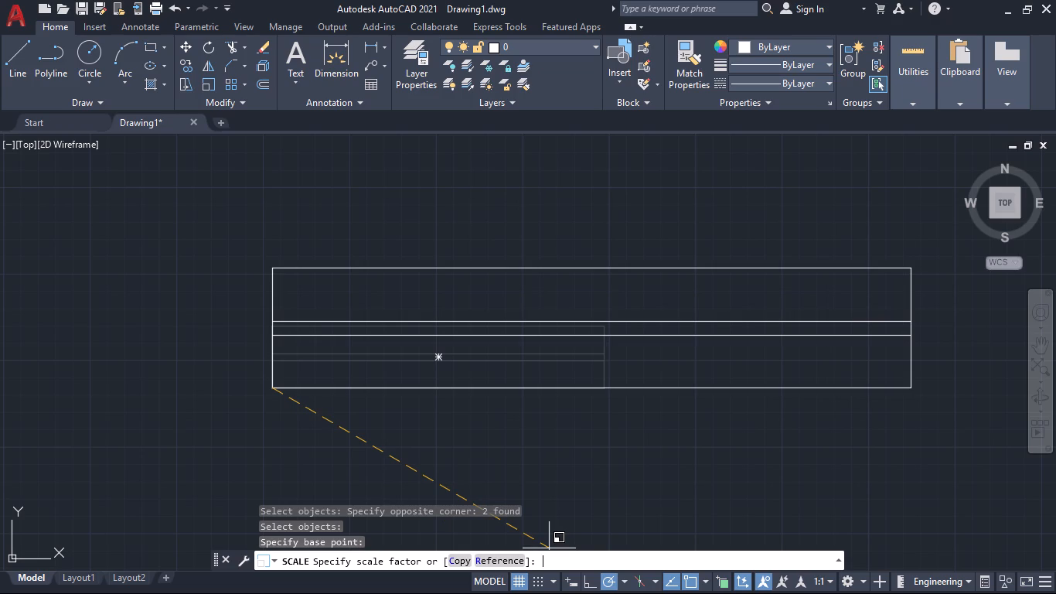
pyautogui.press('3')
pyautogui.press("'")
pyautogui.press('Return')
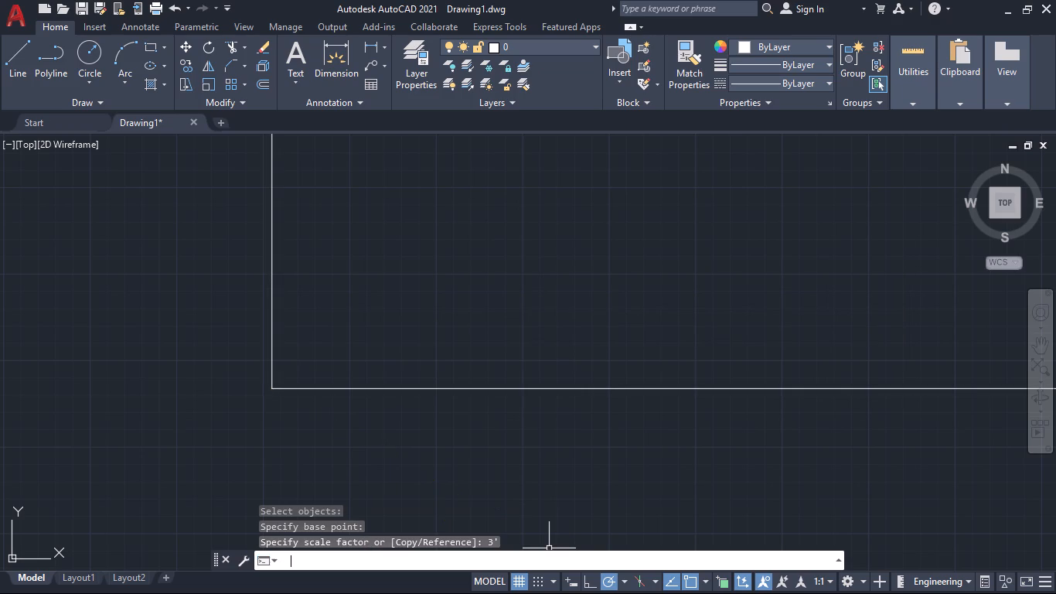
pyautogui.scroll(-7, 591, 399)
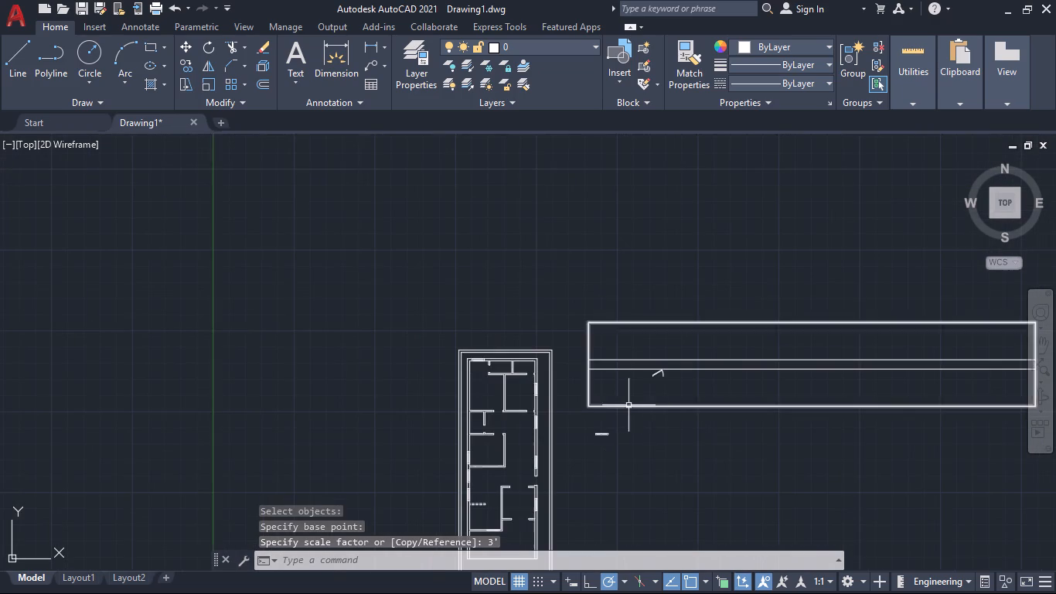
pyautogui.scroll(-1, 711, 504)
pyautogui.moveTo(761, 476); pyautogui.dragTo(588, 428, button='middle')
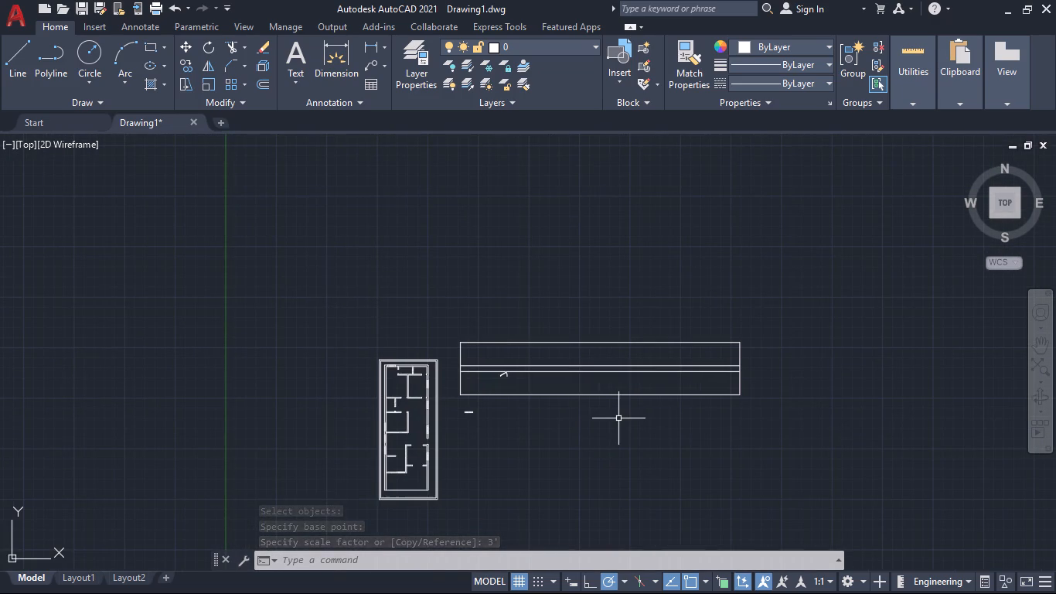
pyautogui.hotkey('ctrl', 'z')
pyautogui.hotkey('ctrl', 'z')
# Scale the standalone 9" window symbol and its inner lines by 0.5 from the lower-left corner.
pyautogui.scroll(-2, 606, 418)
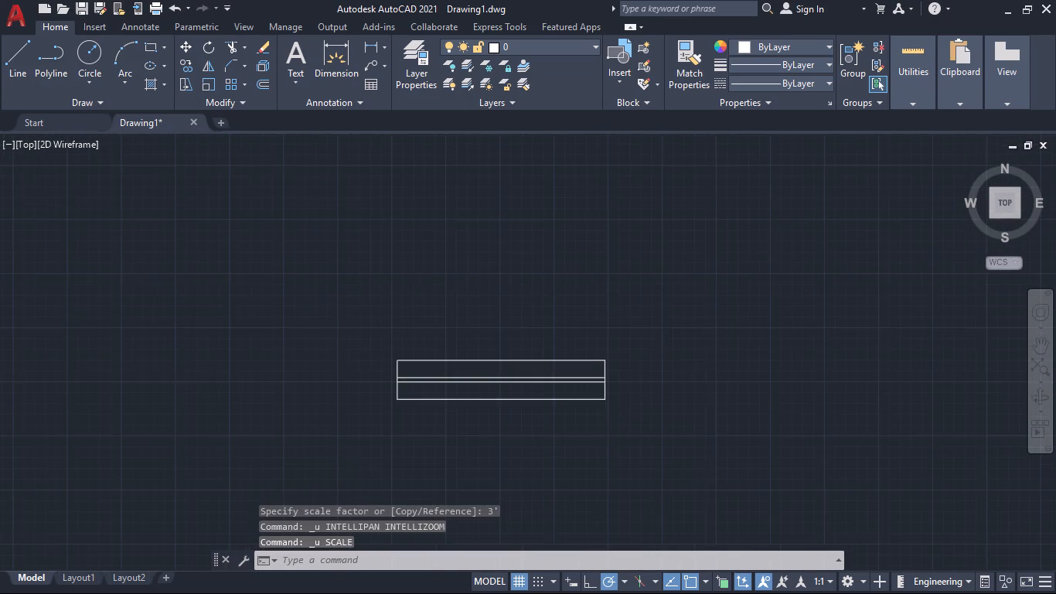
pyautogui.scroll(-2, 586, 418)
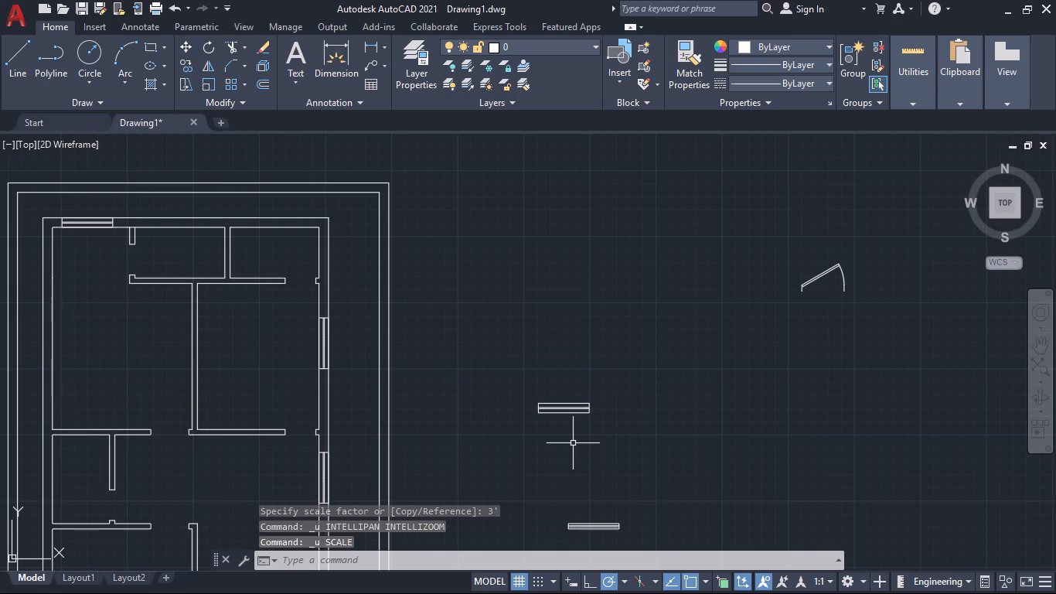
pyautogui.scroll(2, 613, 425)
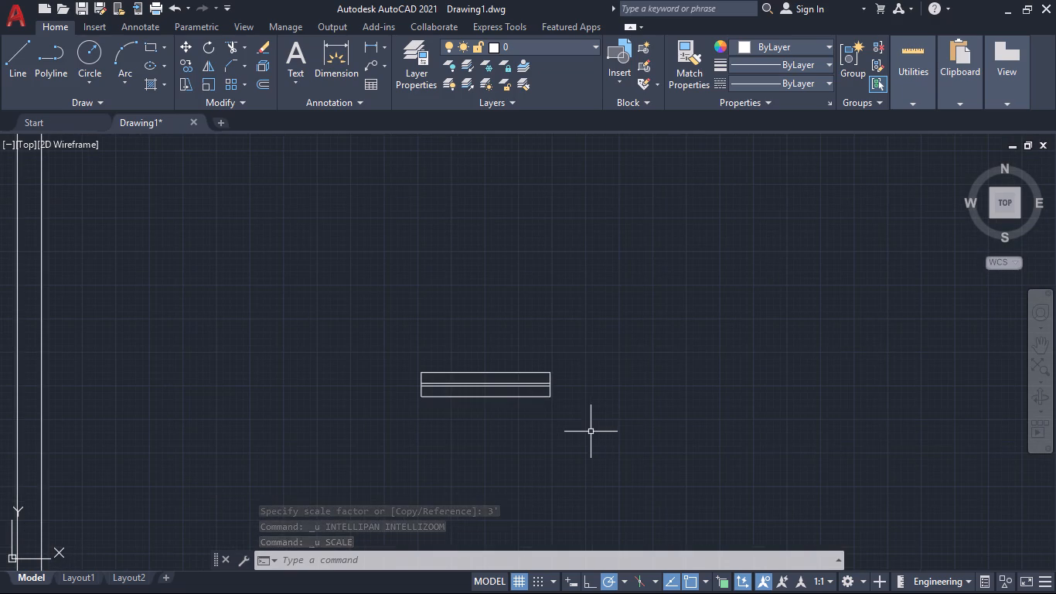
pyautogui.scroll(2, 591, 432)
pyautogui.moveTo(557, 418); pyautogui.dragTo(710, 386, button='middle')
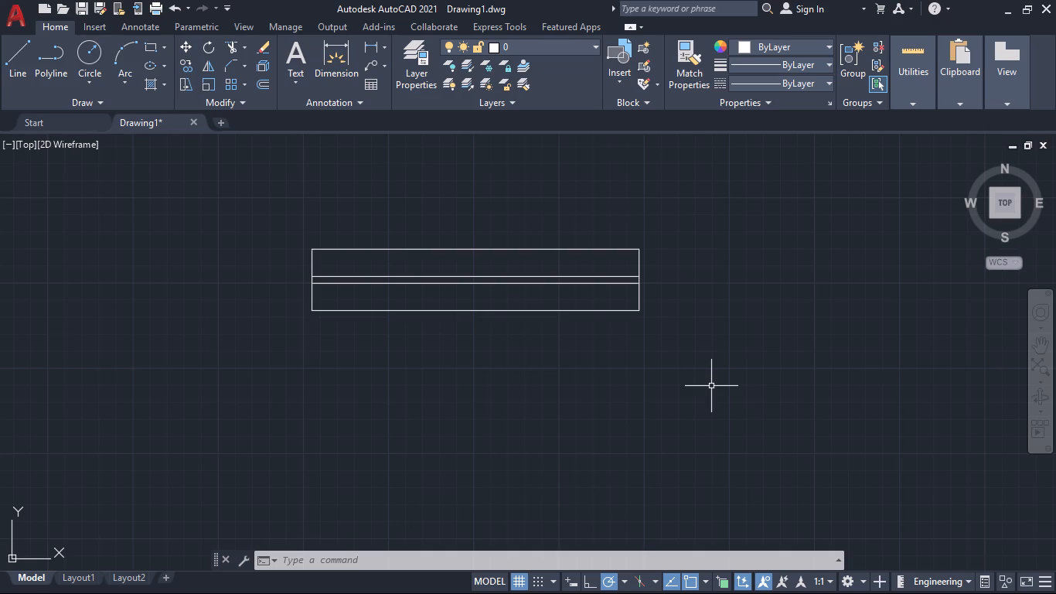
pyautogui.click(275, 229)
pyautogui.click(714, 332)
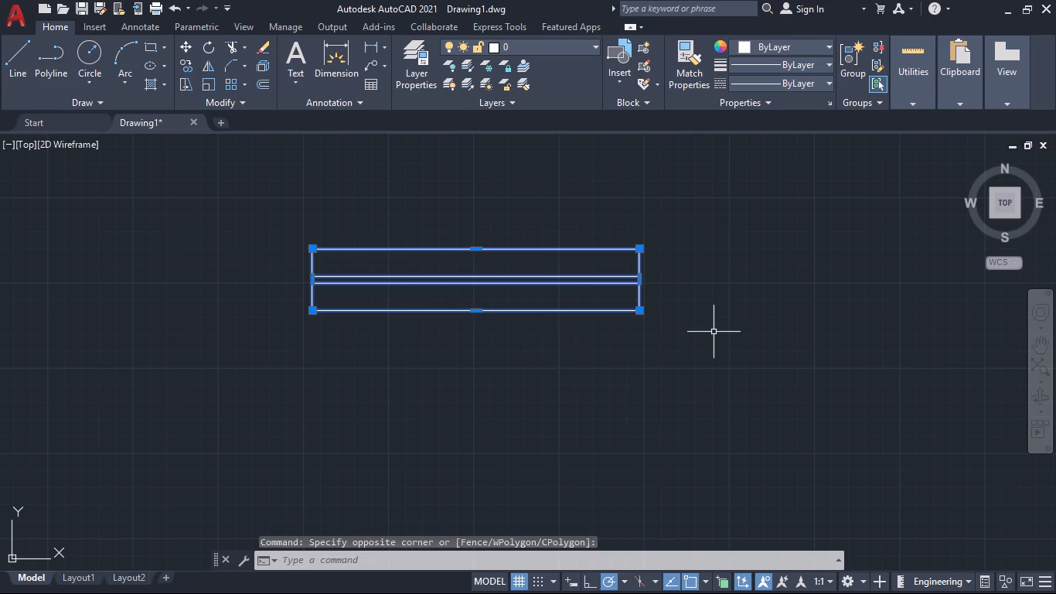
pyautogui.write('sc')
pyautogui.press('Return')
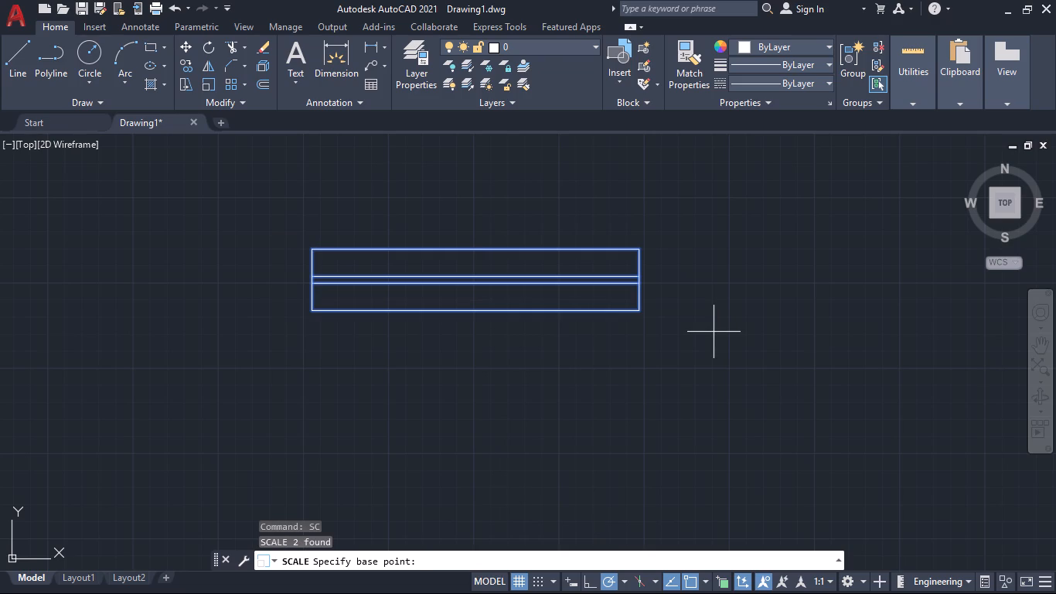
pyautogui.write('03')
pyautogui.press('BackSpace')
pyautogui.write('.5')
pyautogui.click(312, 311)
pyautogui.click(494, 558)
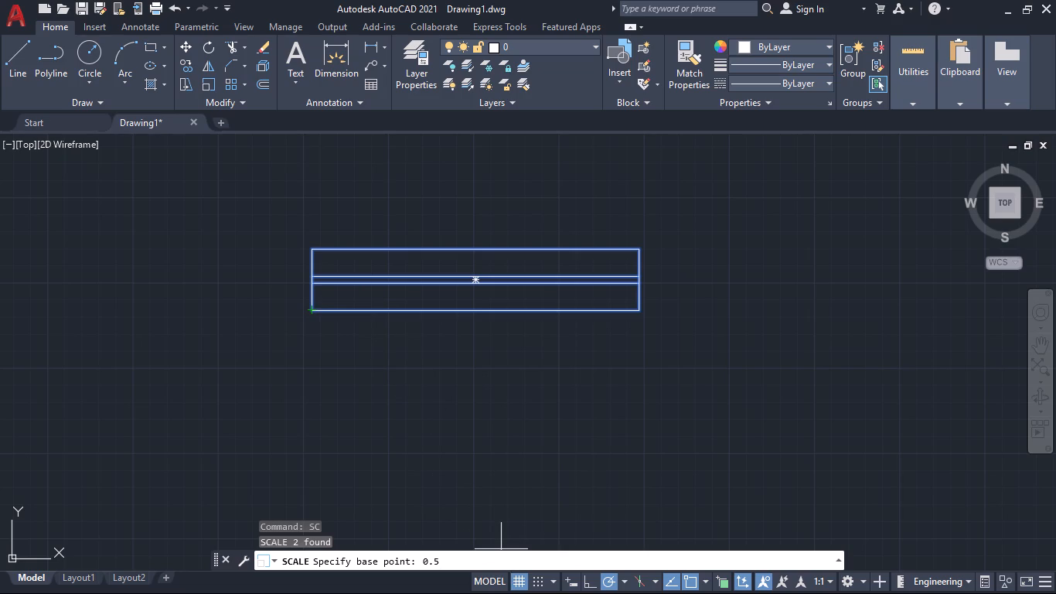
pyautogui.press('BackSpace')
pyautogui.press('BackSpace')
pyautogui.press('BackSpace')
pyautogui.press('BackSpace')
pyautogui.click(312, 312)
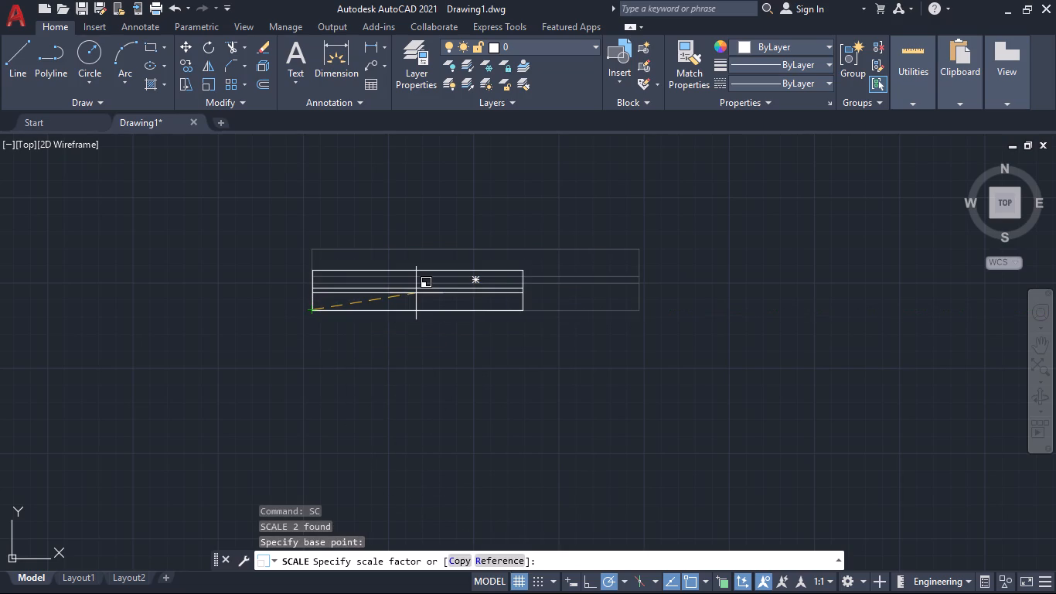
pyautogui.write('0.5')
pyautogui.press('Return')
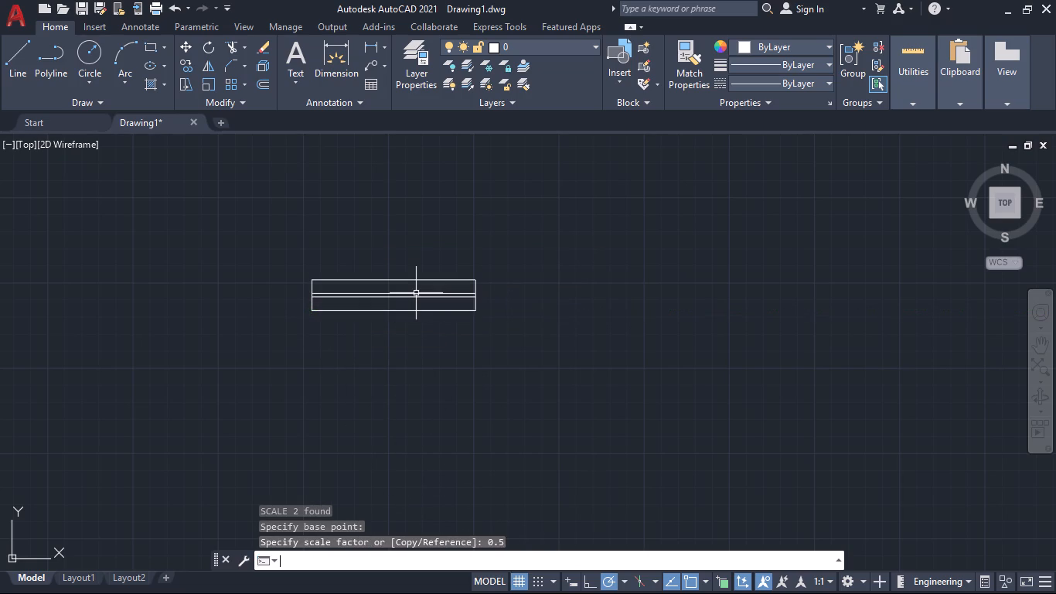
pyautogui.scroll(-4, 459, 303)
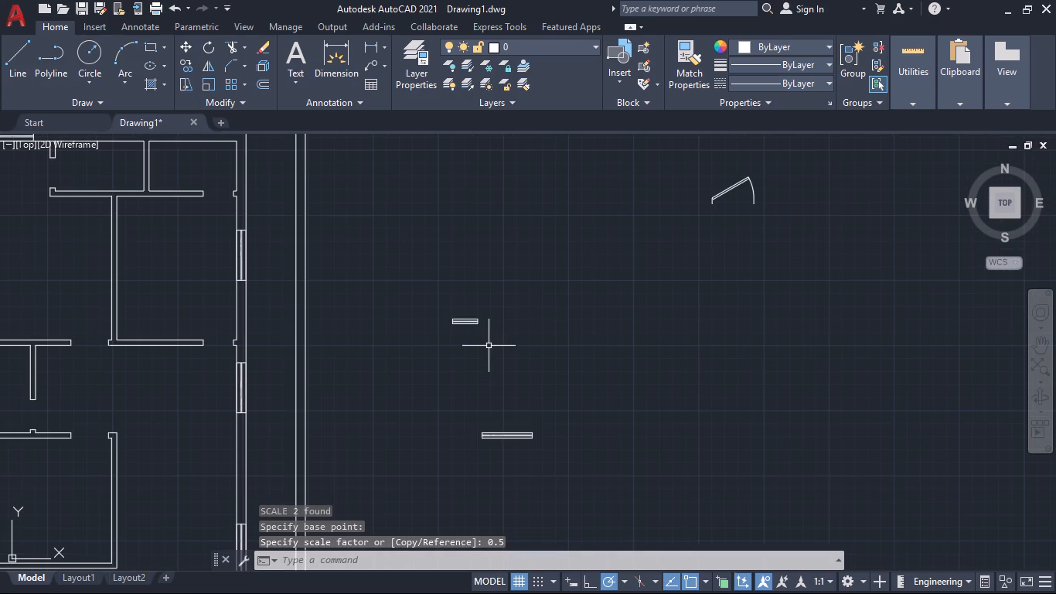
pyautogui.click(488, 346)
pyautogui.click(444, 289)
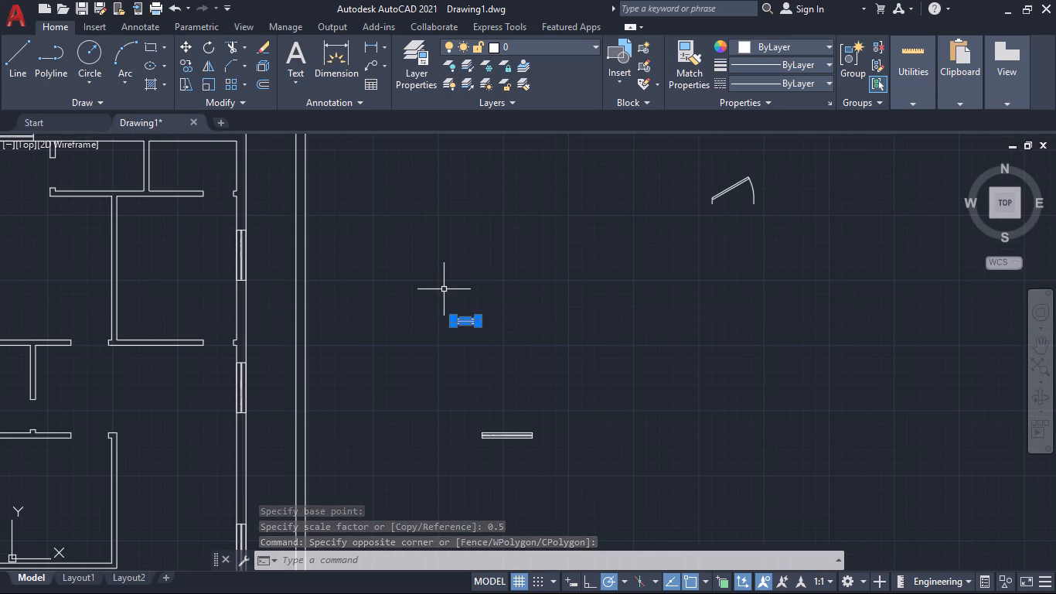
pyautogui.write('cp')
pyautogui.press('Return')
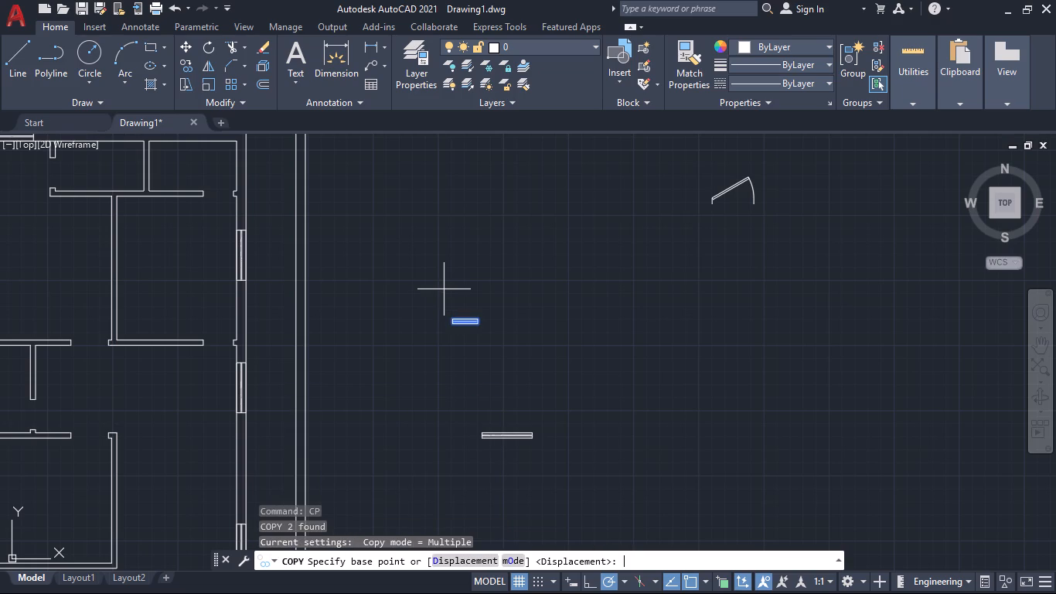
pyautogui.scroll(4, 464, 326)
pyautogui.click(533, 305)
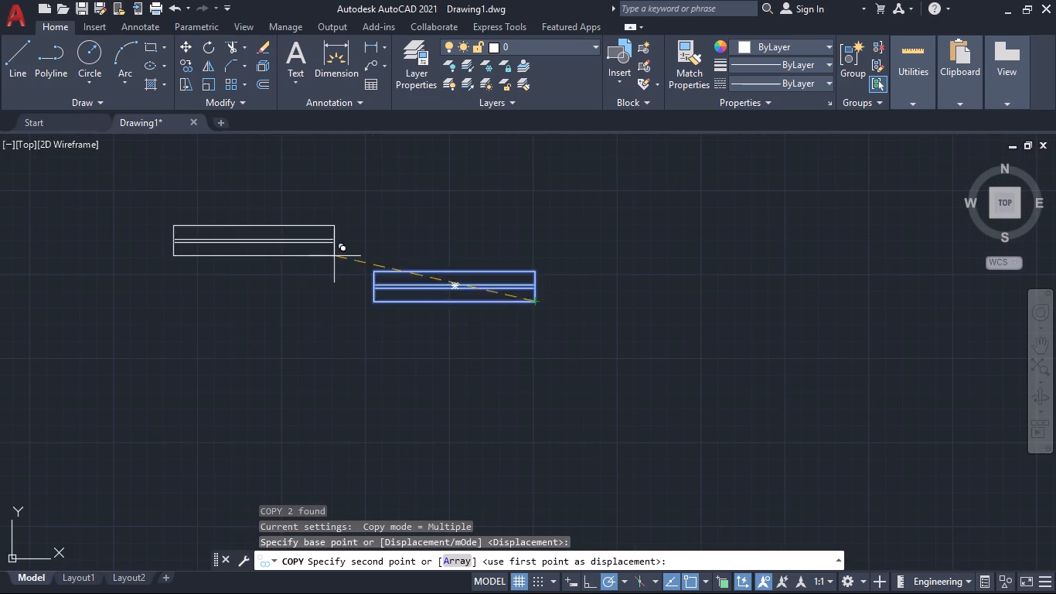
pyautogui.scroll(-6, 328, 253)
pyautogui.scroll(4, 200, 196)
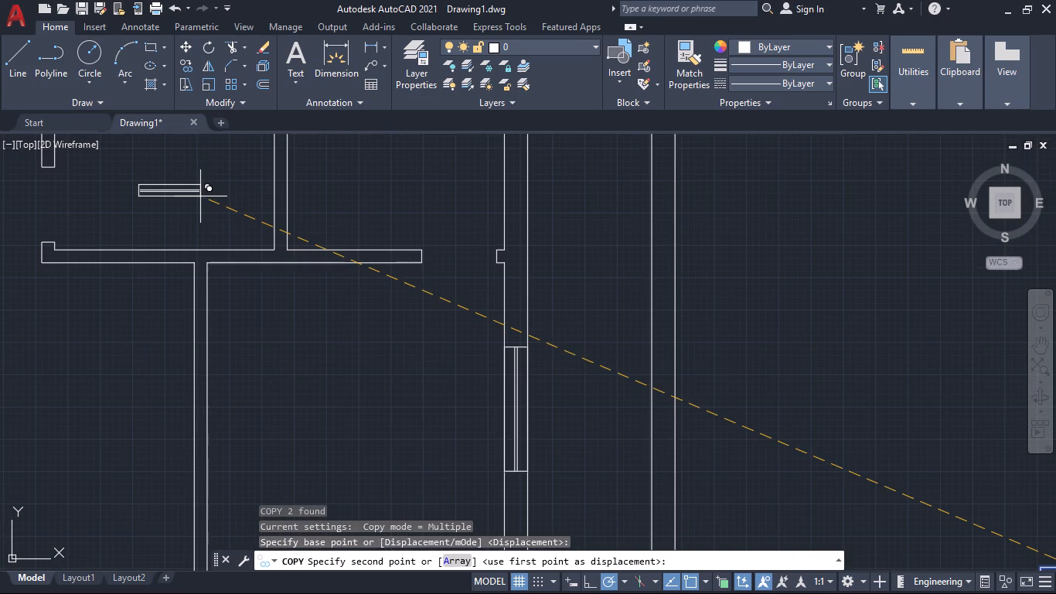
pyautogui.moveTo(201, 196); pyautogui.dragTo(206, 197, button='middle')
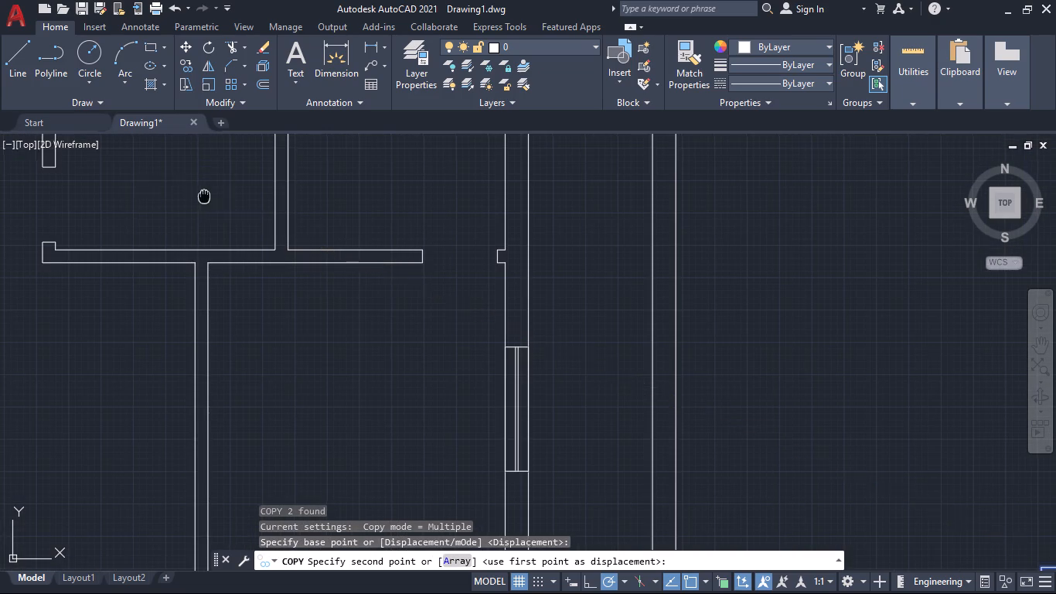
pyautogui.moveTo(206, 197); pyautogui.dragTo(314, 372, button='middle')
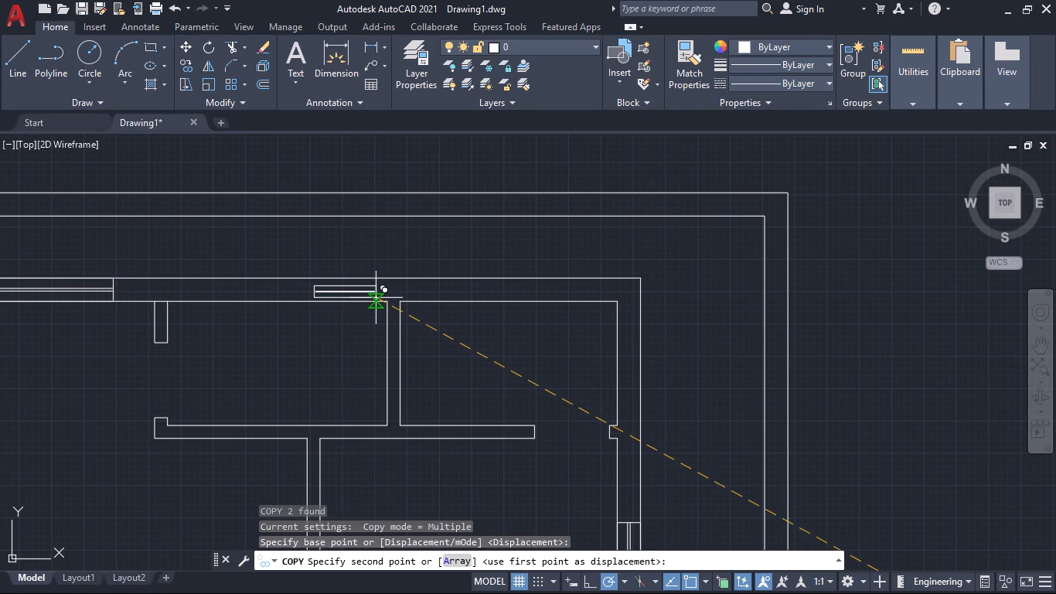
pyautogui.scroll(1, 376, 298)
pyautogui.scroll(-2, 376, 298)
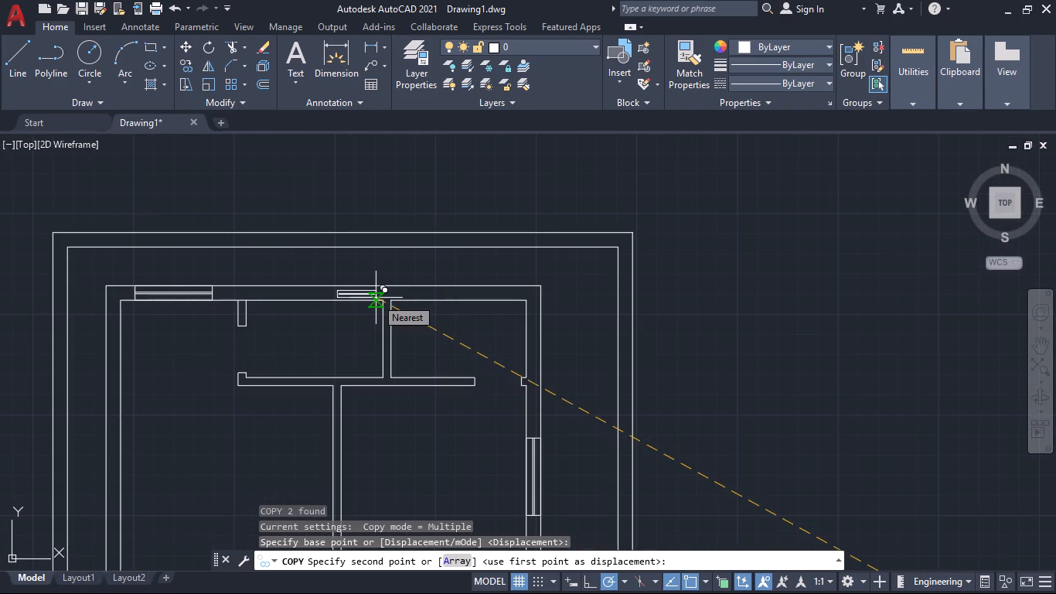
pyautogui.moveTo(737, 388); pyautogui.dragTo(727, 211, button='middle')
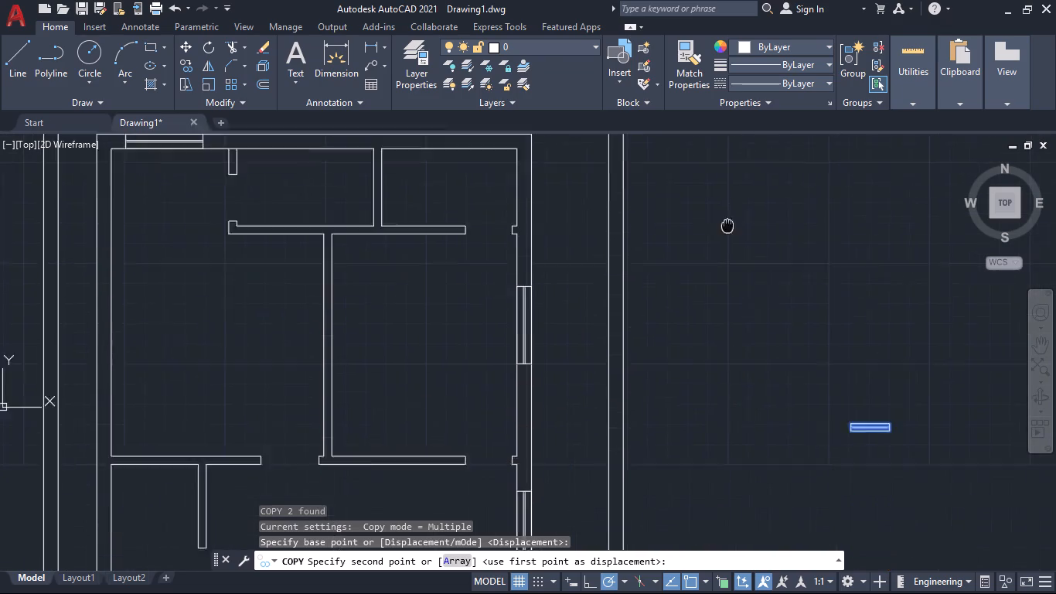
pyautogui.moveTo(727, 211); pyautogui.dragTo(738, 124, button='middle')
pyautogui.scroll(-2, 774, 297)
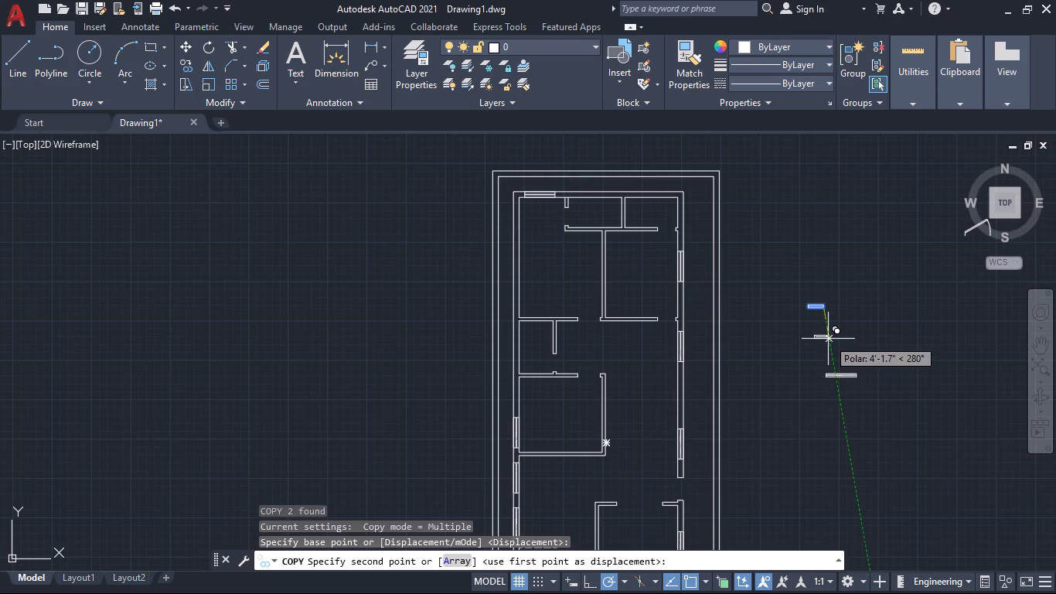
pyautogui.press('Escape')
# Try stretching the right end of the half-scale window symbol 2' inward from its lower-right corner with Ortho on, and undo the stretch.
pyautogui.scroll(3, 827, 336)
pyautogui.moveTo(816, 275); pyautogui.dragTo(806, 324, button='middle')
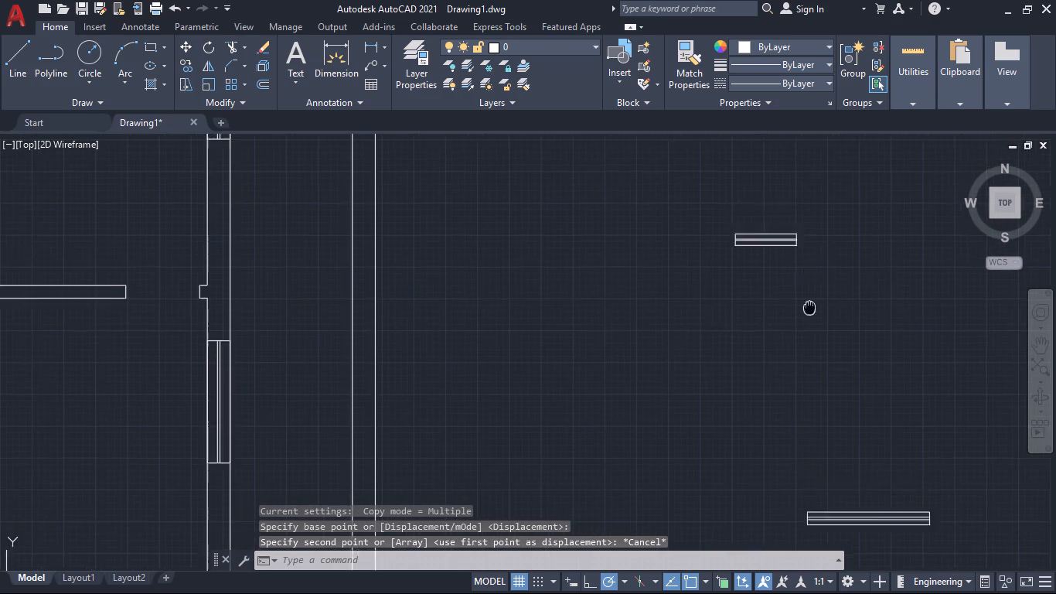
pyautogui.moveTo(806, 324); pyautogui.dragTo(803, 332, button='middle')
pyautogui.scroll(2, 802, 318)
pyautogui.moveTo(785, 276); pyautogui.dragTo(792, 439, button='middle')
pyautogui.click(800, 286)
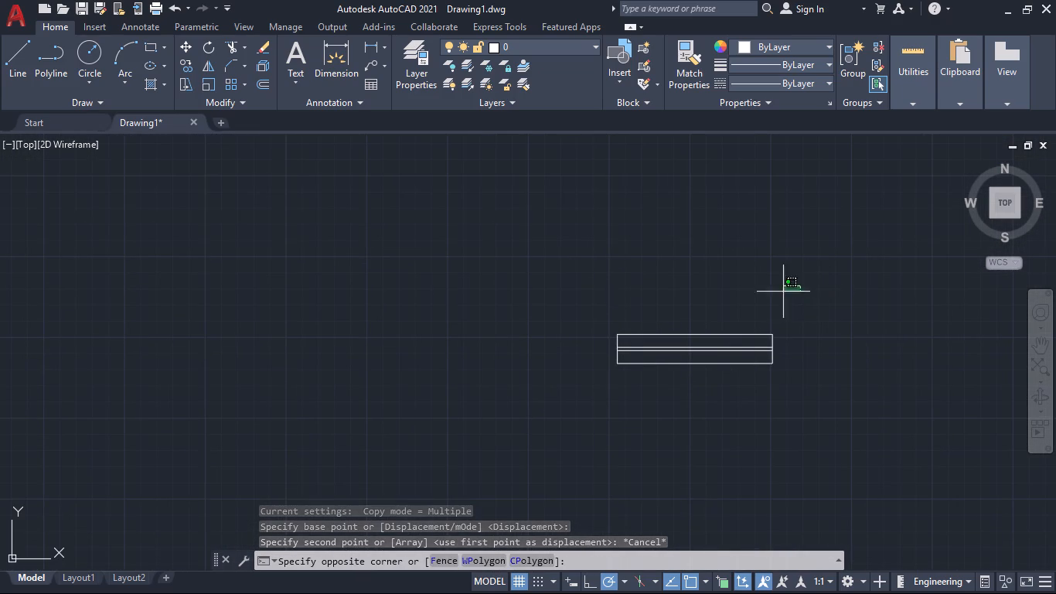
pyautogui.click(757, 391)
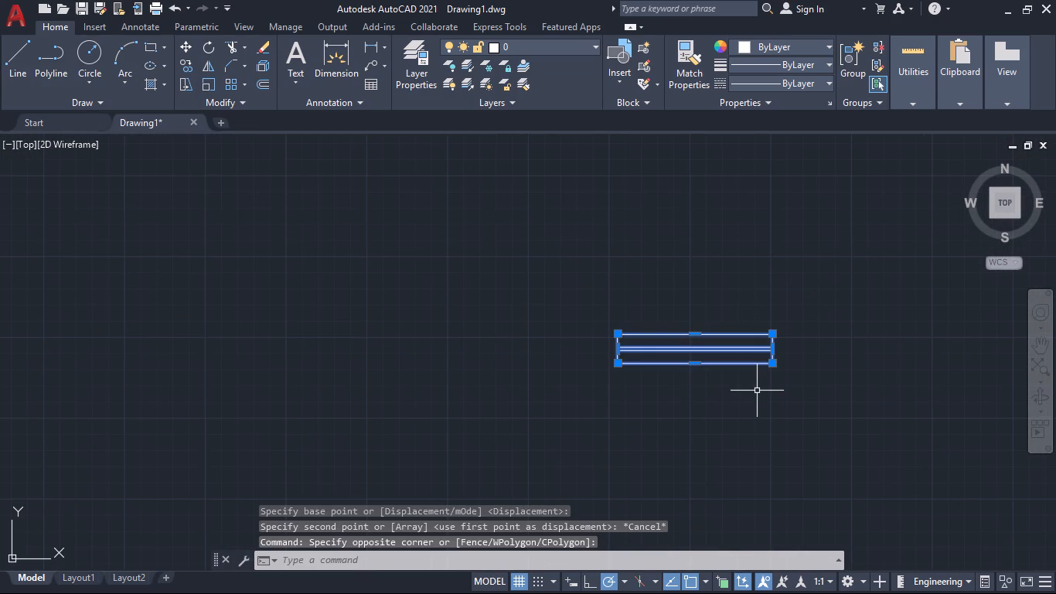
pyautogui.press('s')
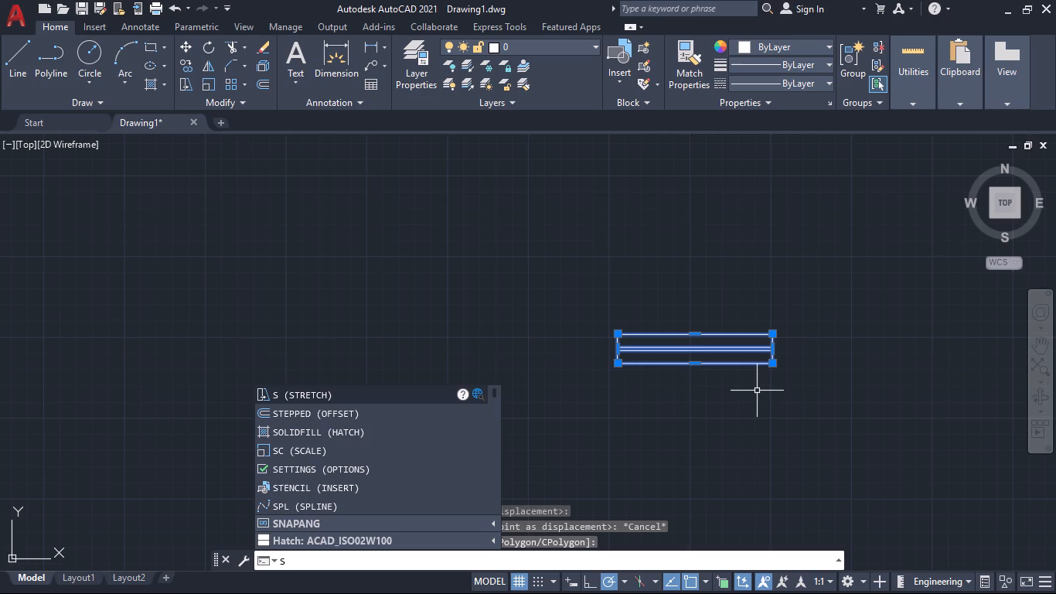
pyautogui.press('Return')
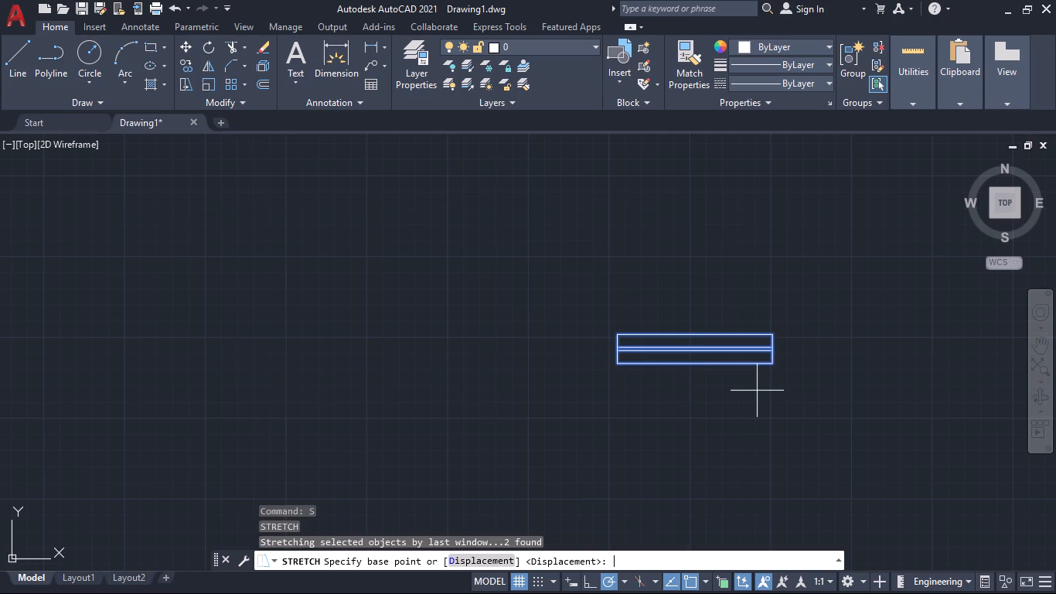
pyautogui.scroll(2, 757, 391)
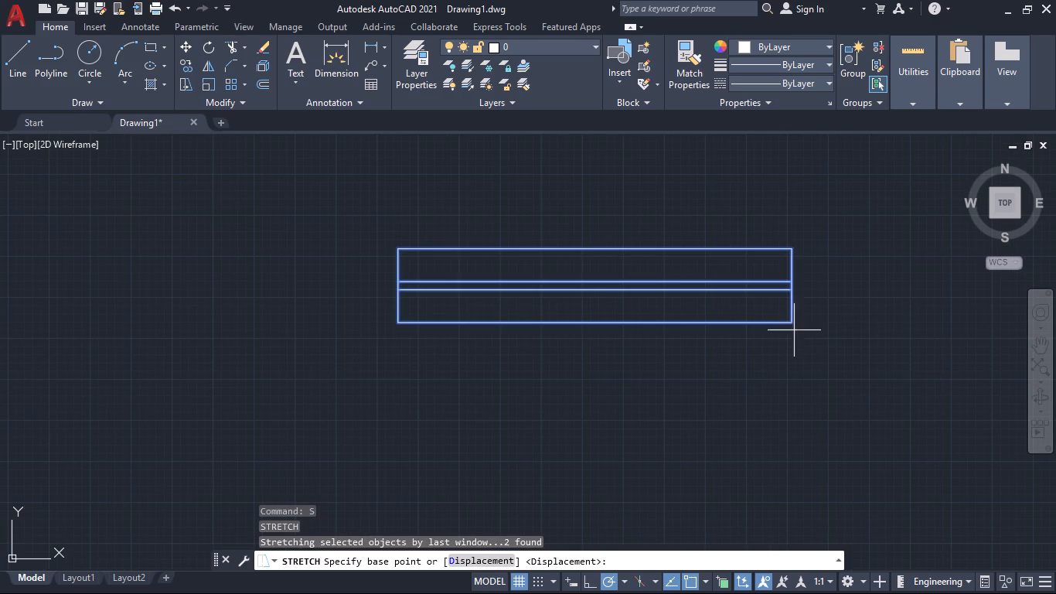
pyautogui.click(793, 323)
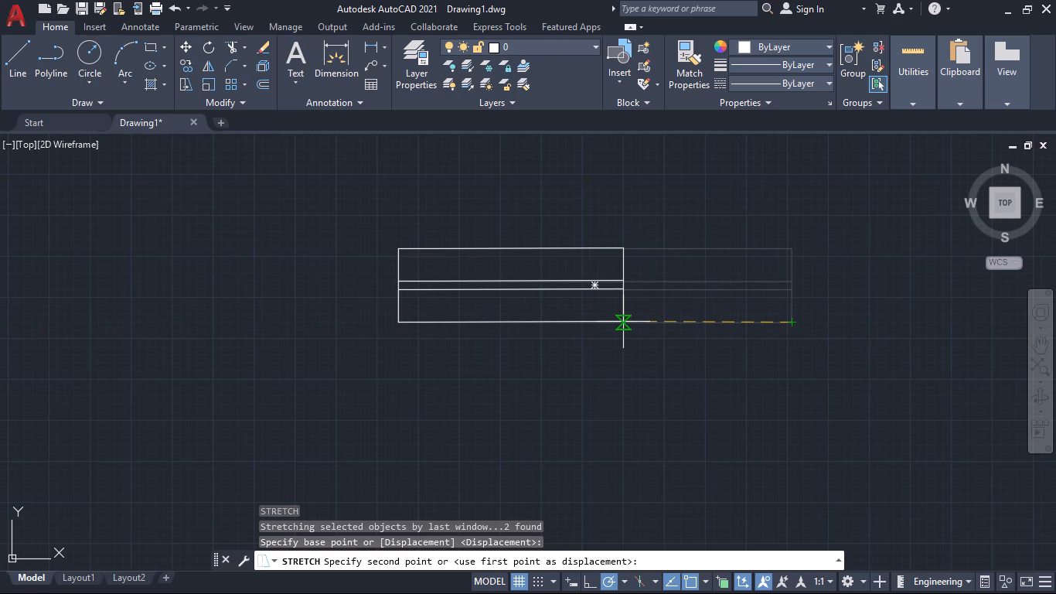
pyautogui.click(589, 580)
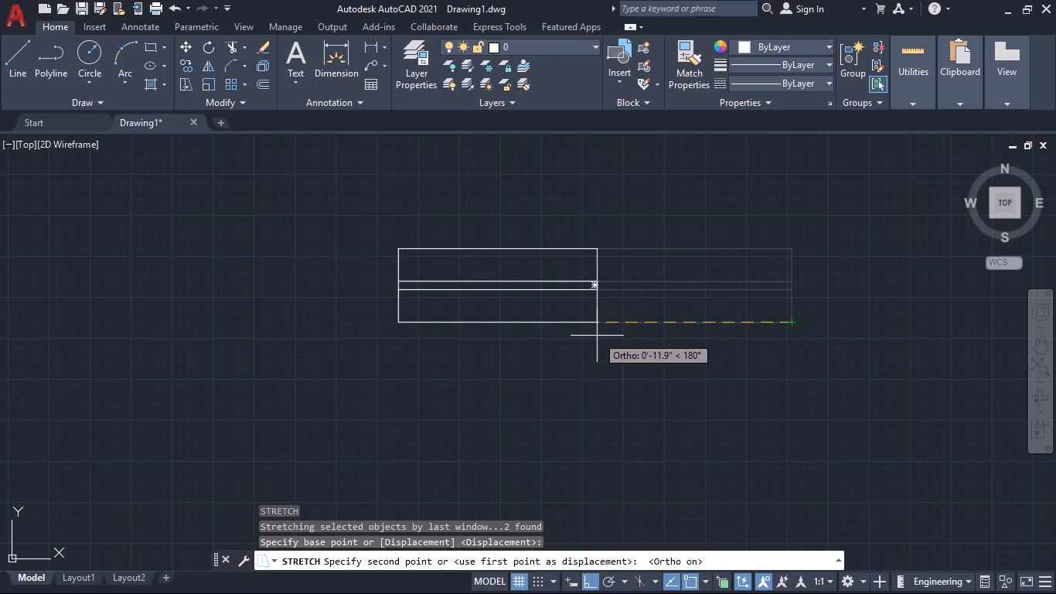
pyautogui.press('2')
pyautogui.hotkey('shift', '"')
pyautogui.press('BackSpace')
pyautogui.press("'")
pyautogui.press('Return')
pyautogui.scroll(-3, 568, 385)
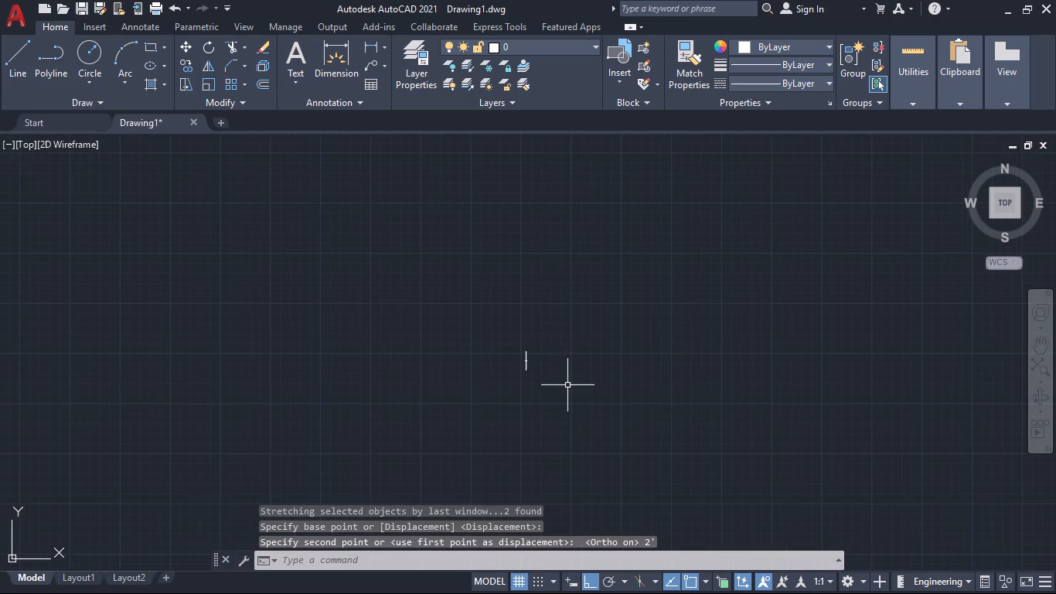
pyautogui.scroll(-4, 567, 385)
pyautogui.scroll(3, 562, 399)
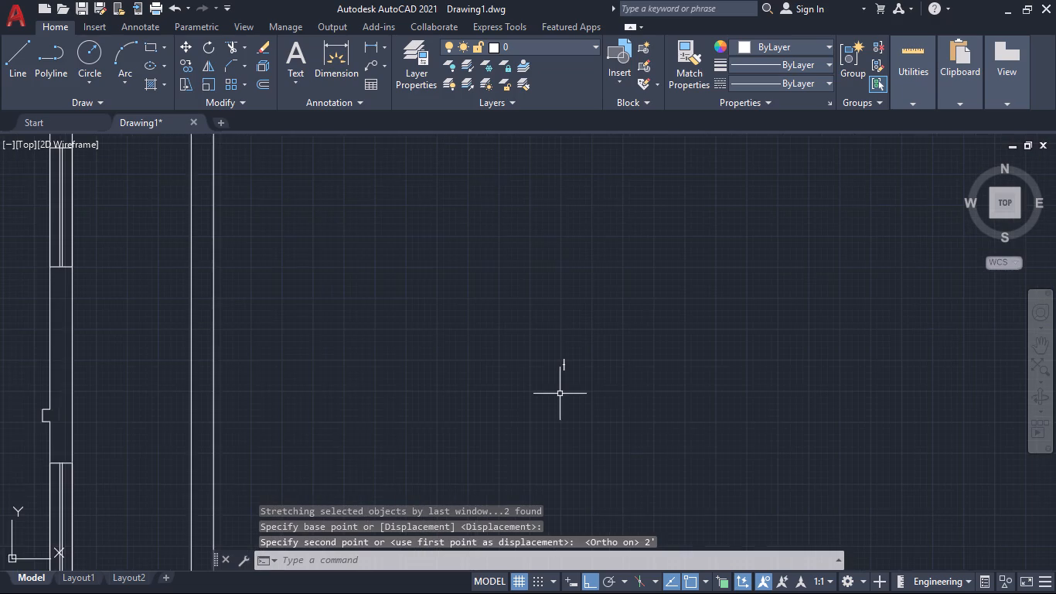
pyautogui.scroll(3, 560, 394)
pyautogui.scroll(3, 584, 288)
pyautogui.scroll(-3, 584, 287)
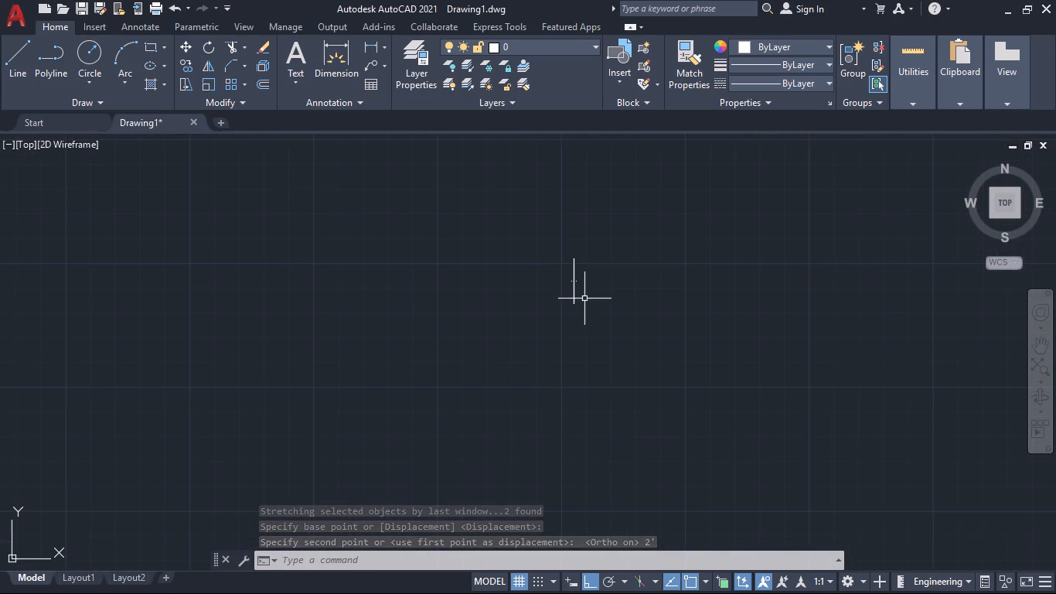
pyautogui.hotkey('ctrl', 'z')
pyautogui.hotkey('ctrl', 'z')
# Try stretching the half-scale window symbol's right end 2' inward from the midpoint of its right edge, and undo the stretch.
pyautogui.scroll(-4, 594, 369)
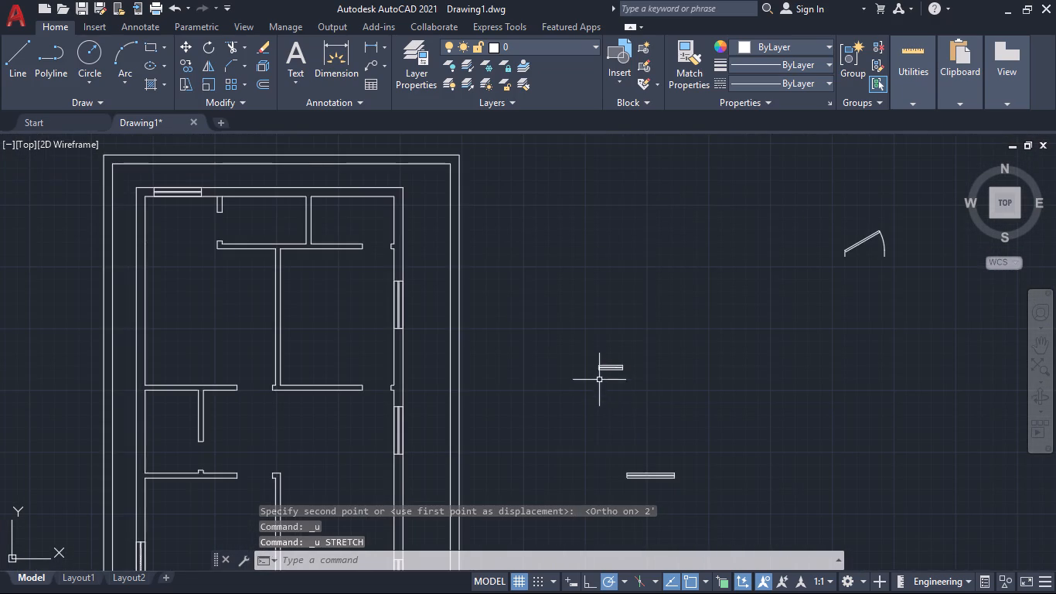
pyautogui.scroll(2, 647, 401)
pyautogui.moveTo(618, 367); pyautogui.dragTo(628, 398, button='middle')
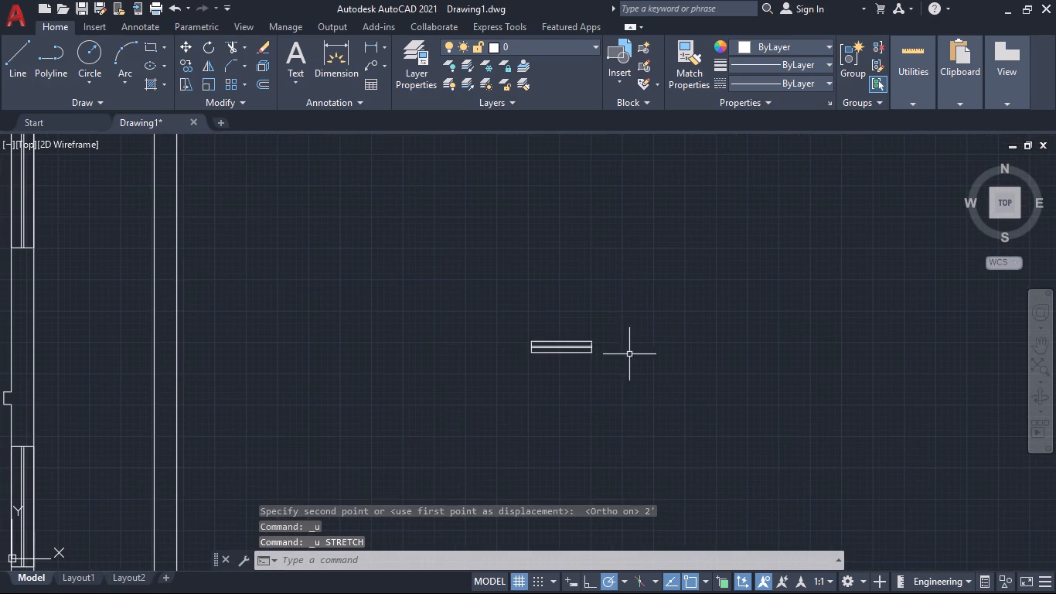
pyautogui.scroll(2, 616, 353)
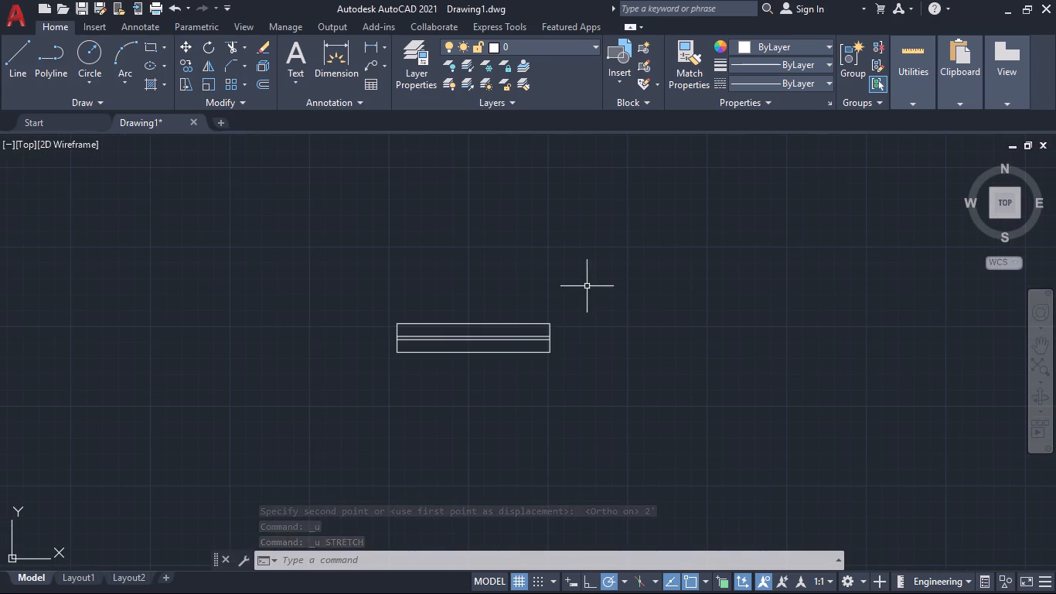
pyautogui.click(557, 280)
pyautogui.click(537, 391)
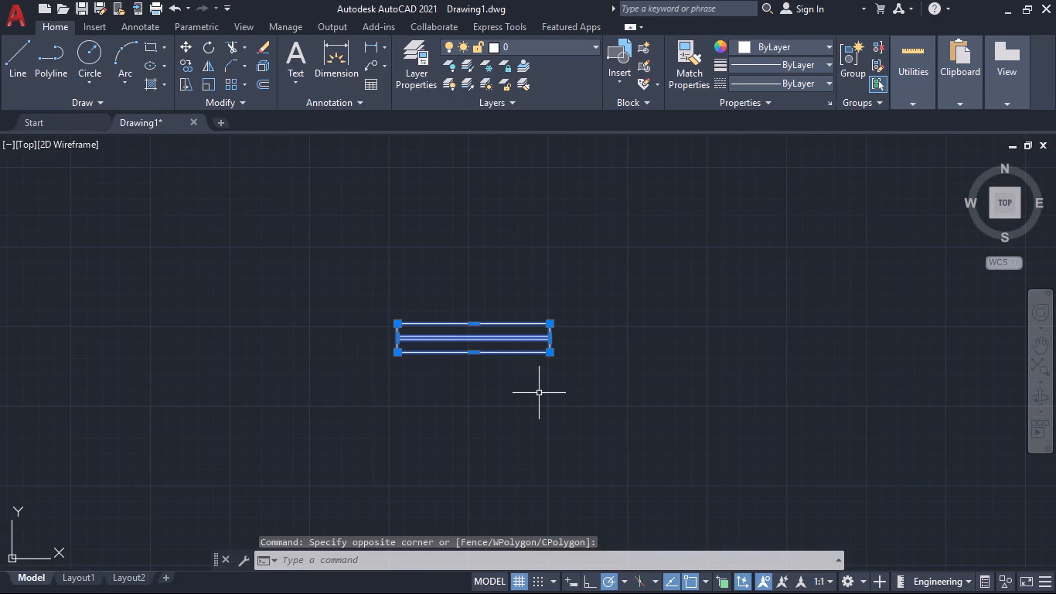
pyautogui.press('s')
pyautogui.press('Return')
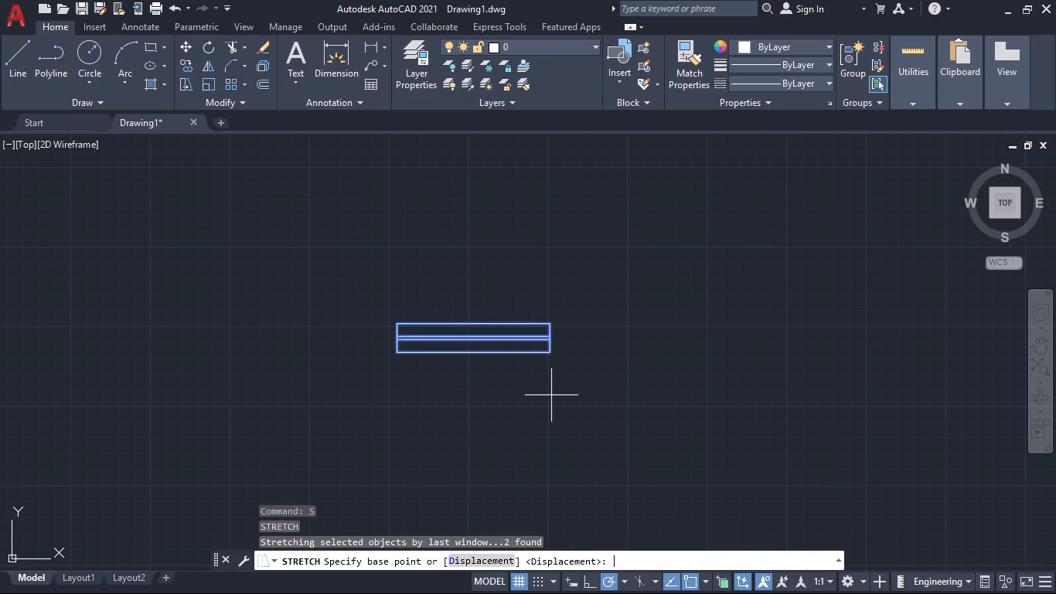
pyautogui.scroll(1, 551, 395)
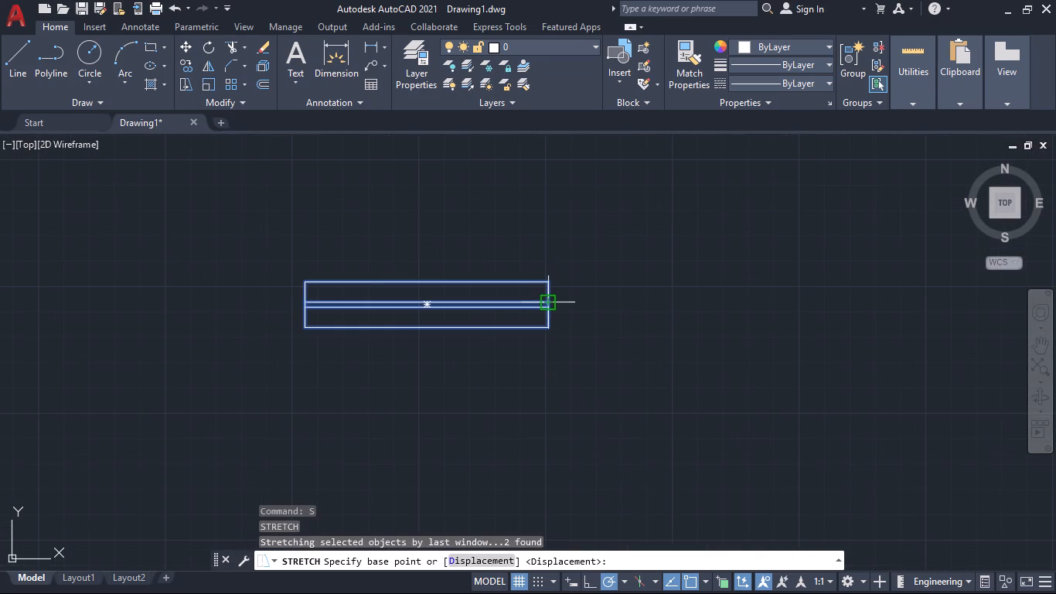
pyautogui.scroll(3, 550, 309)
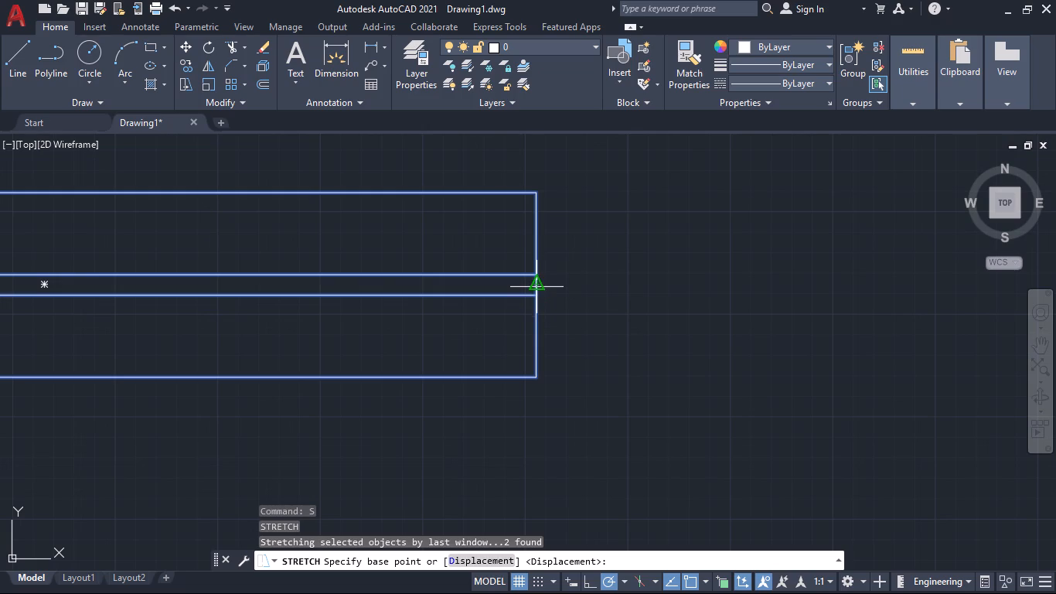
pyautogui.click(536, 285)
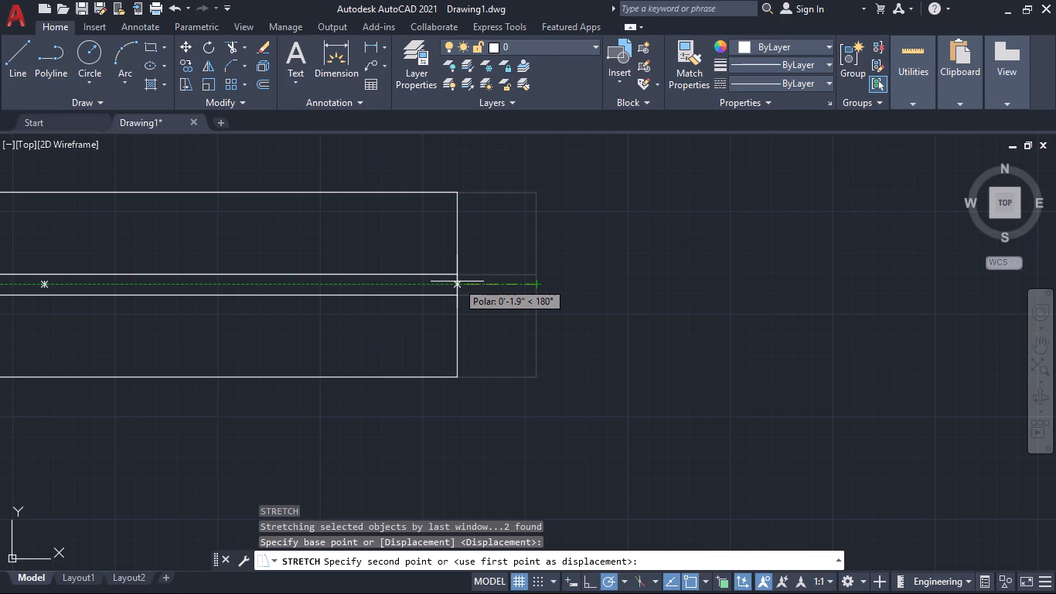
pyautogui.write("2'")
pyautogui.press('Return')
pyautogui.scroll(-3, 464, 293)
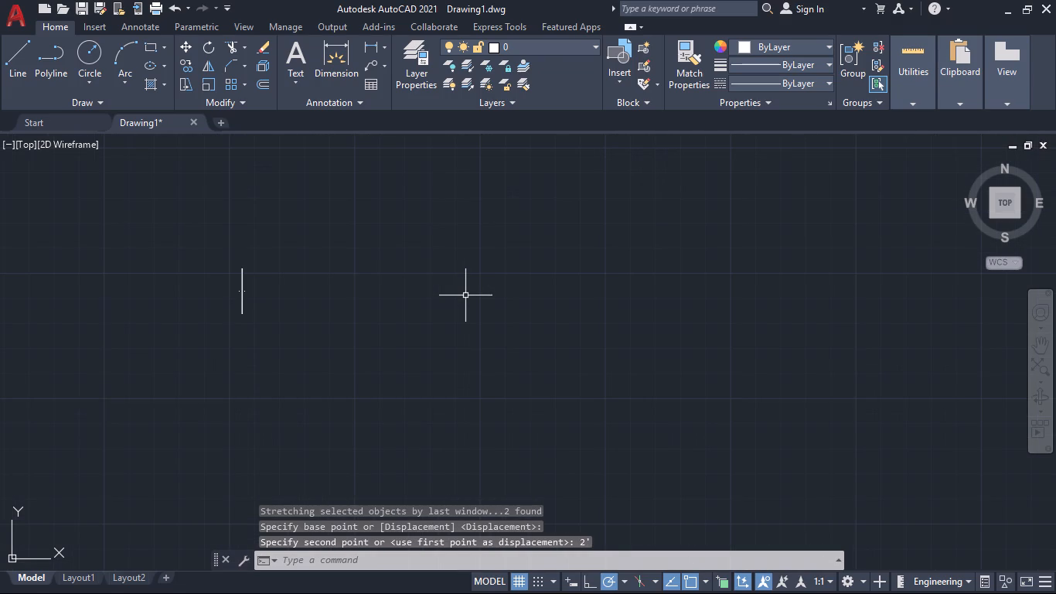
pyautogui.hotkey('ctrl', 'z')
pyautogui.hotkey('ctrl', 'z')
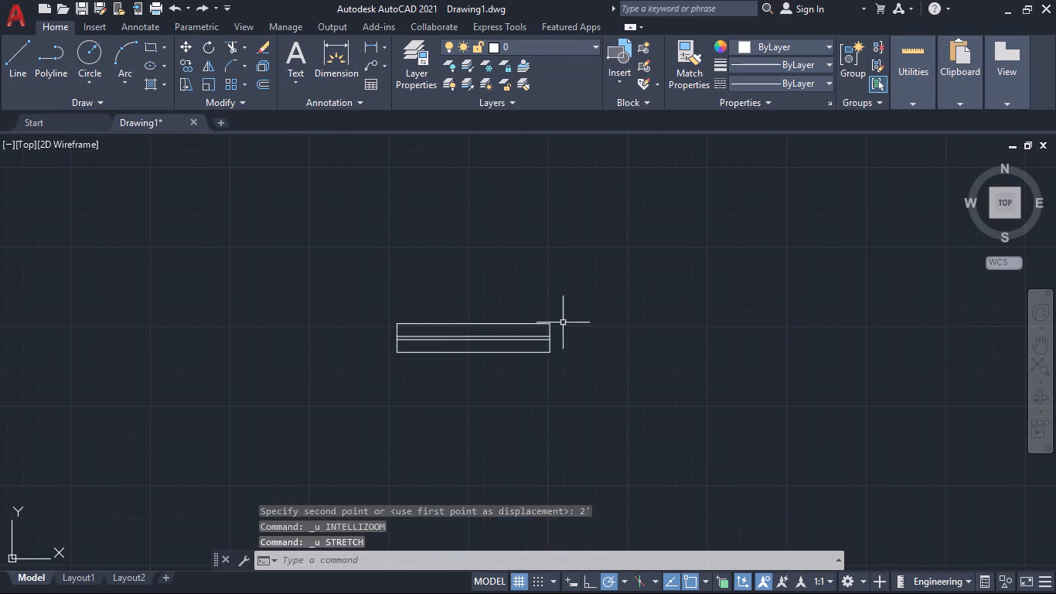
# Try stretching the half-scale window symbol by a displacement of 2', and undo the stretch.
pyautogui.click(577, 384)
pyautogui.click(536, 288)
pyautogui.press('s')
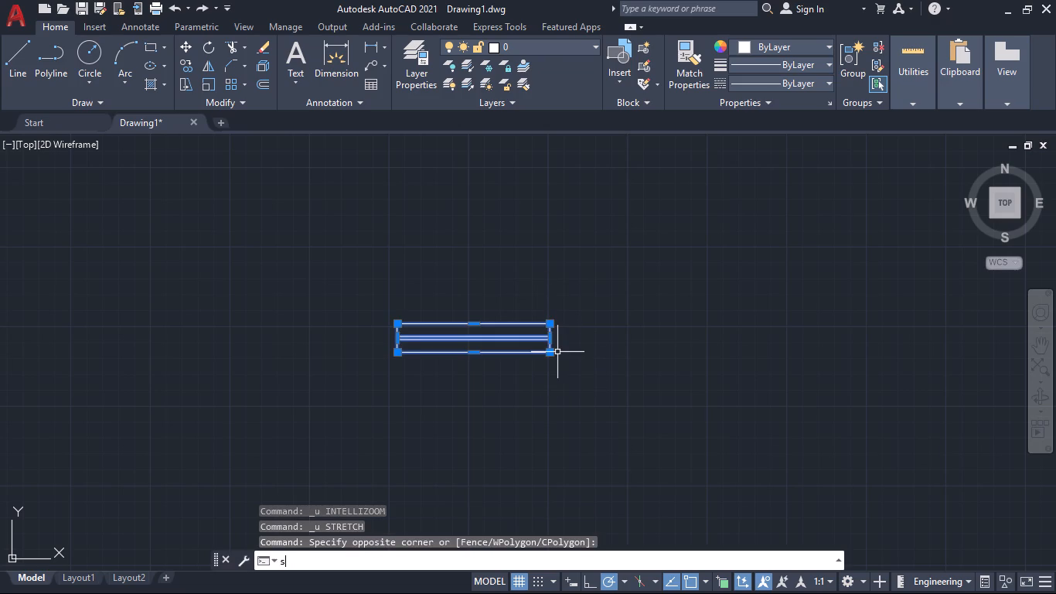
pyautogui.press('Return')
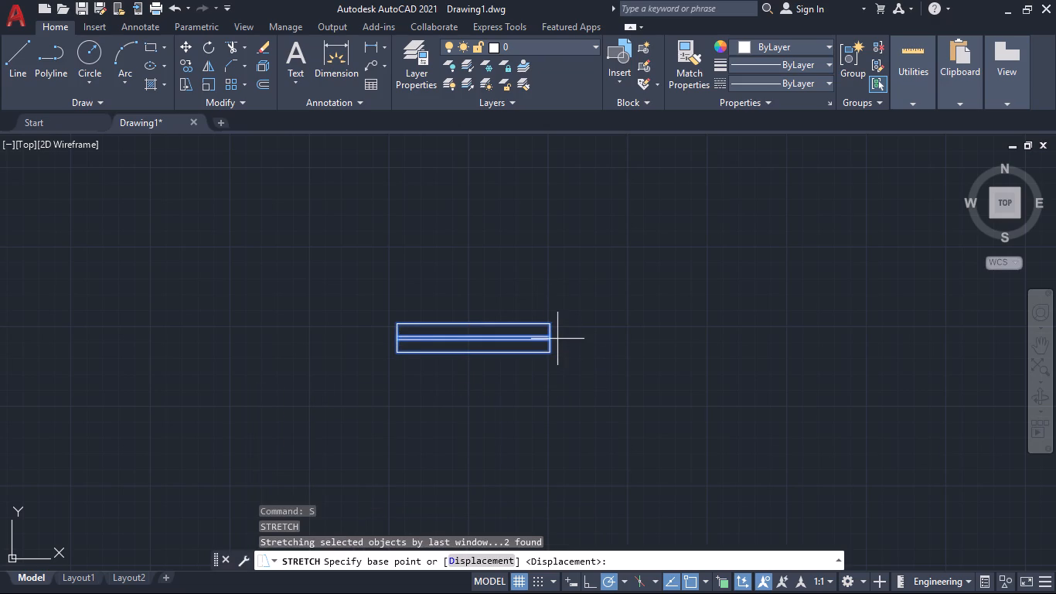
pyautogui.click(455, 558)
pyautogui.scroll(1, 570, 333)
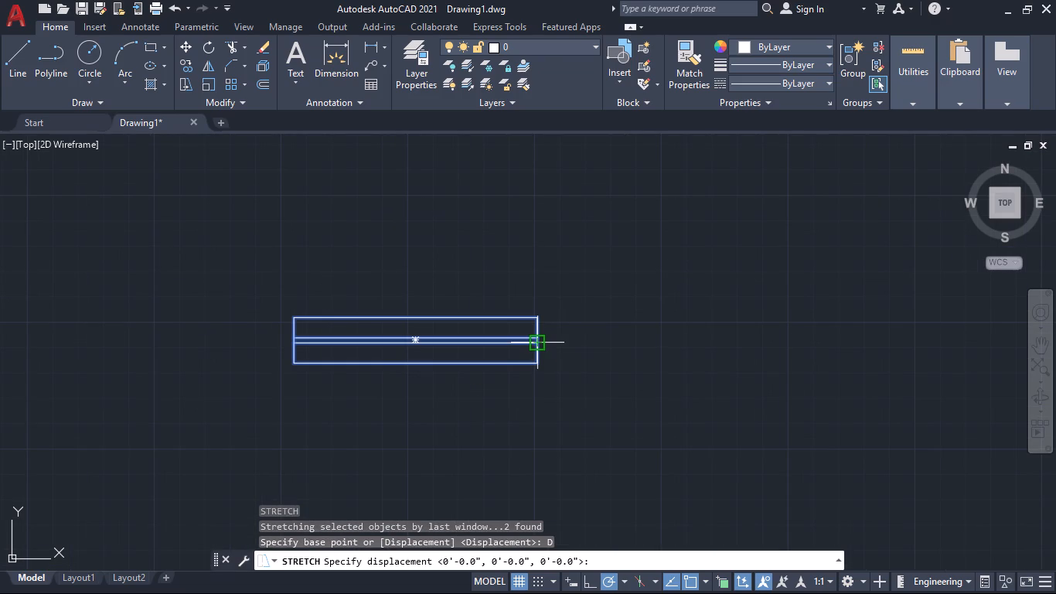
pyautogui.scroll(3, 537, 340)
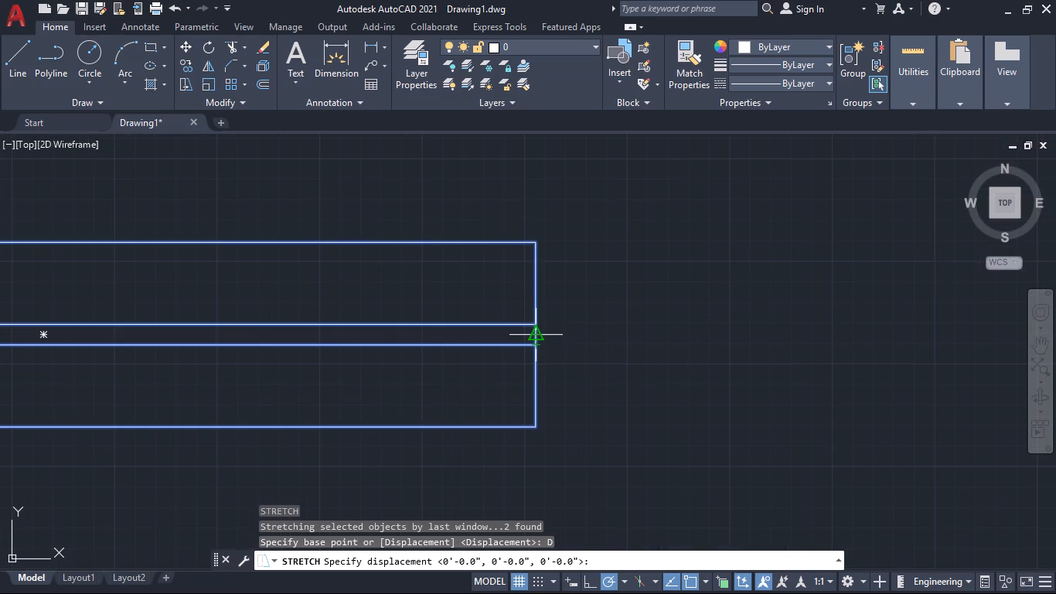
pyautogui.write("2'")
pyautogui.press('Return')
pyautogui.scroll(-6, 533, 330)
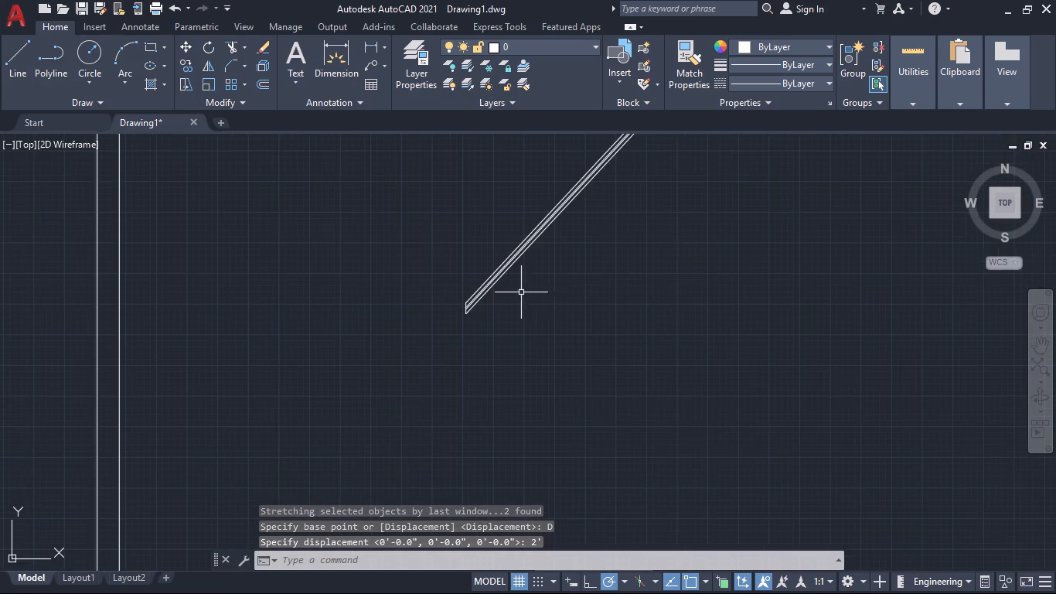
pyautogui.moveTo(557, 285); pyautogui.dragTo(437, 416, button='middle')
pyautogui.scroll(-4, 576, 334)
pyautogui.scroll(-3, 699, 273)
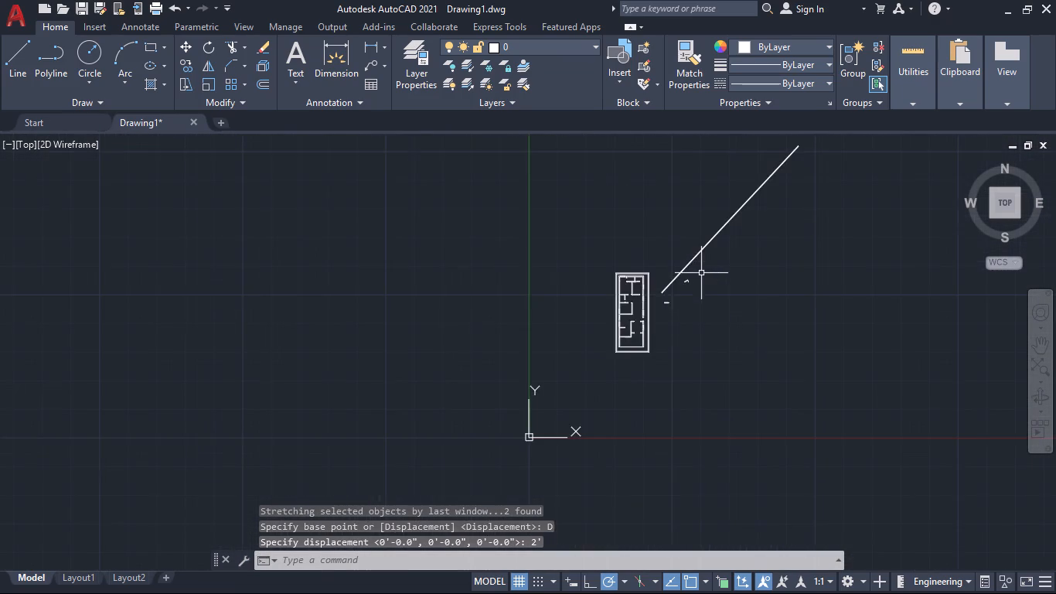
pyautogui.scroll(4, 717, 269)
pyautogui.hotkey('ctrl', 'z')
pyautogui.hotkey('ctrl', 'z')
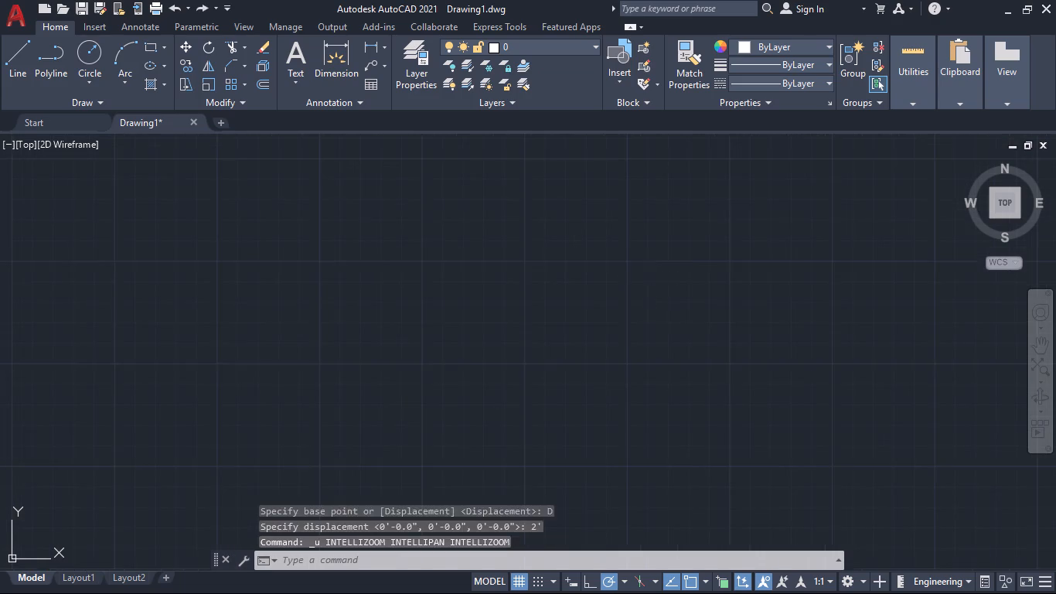
# Draw a 2' by 9" rectangle in the empty space above the half-scale window symbol.
pyautogui.scroll(-3, 648, 279)
pyautogui.moveTo(660, 375); pyautogui.dragTo(647, 481, button='middle')
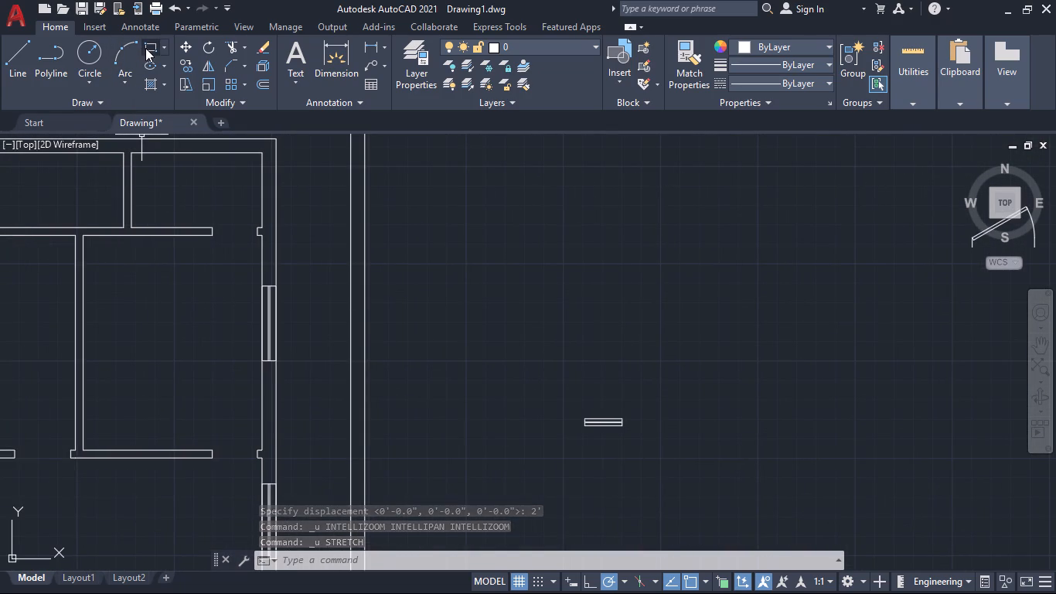
pyautogui.click(146, 48)
pyautogui.click(547, 258)
pyautogui.press('d')
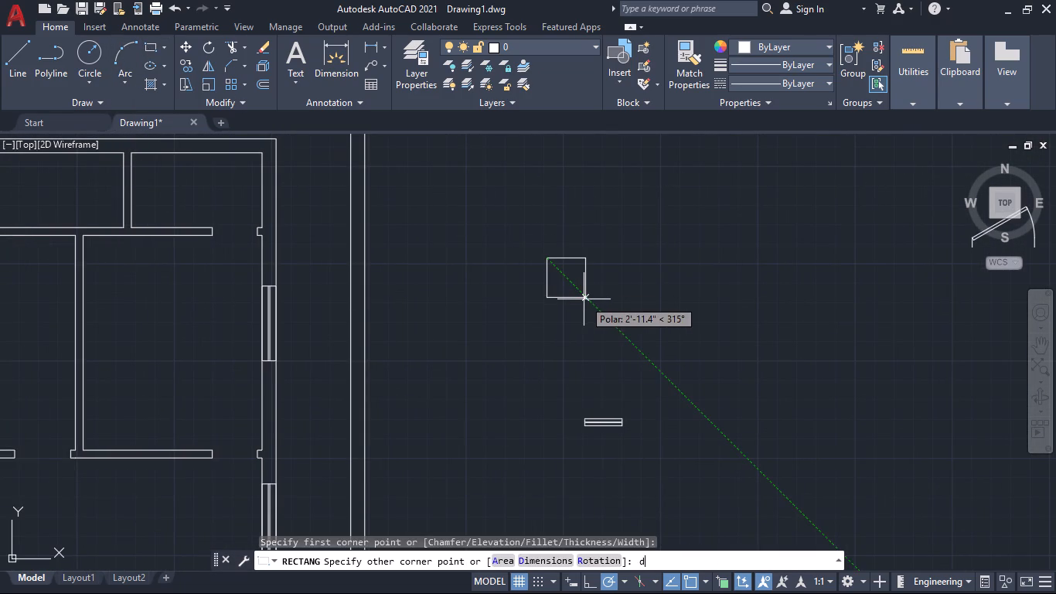
pyautogui.press('Return')
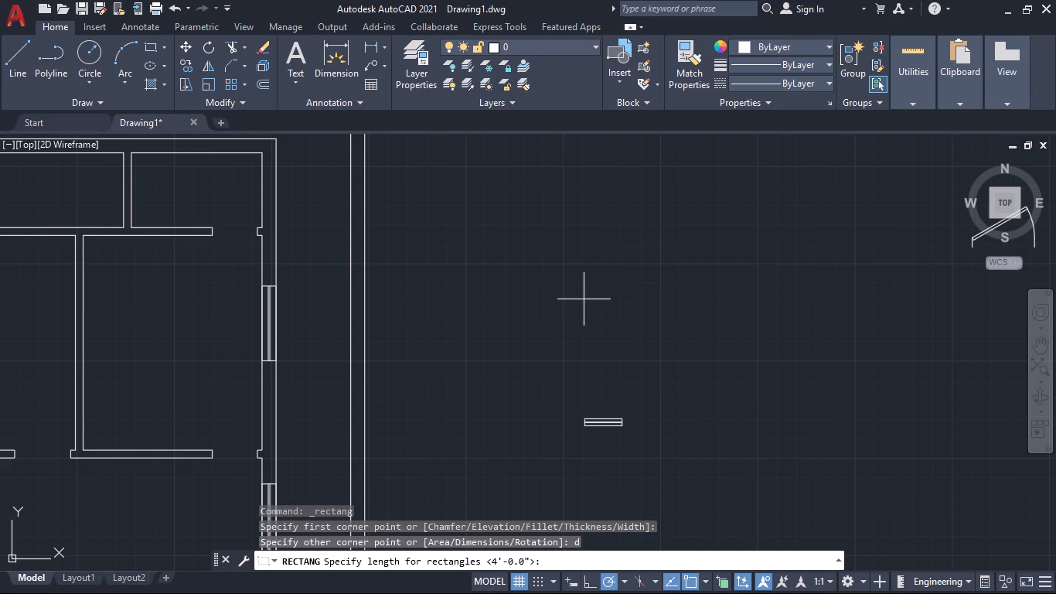
pyautogui.write("2'")
pyautogui.press('Return')
pyautogui.press('9')
pyautogui.hotkey('shift', '"')
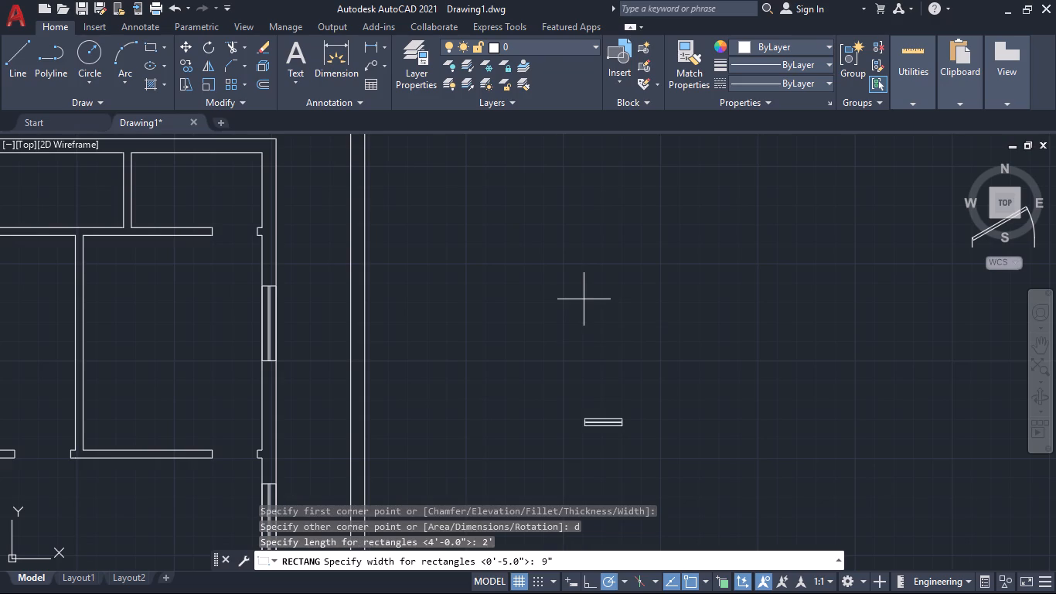
pyautogui.press('Return')
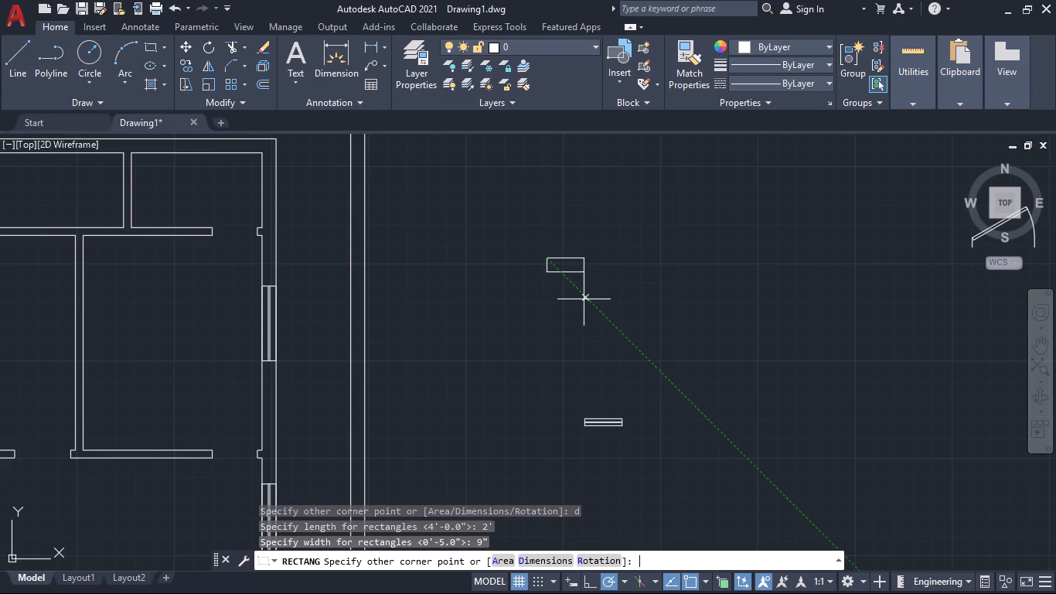
pyautogui.click(584, 299)
pyautogui.click(595, 294)
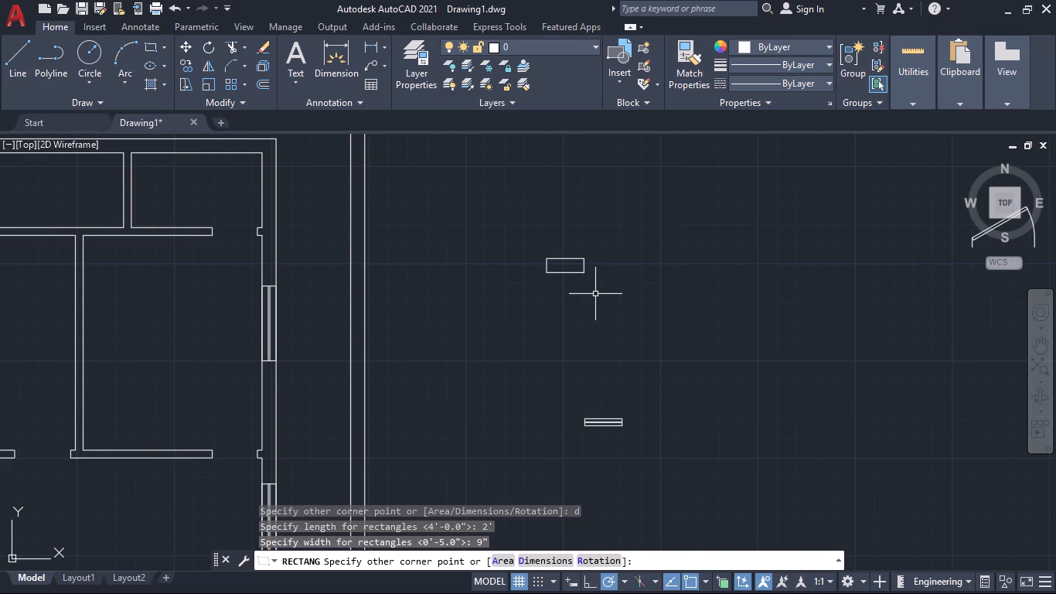
# Draw a zero-justified multiline across the 2' by 9" rectangle, from its right edge's midpoint to its left edge's midpoint.
pyautogui.write('ml')
pyautogui.press('Return')
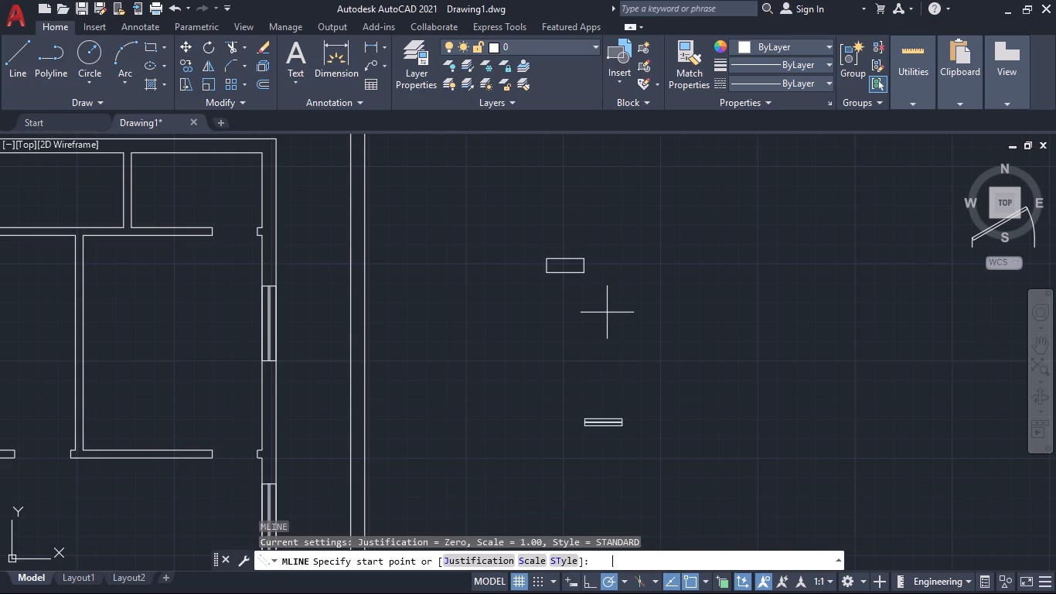
pyautogui.click(476, 564)
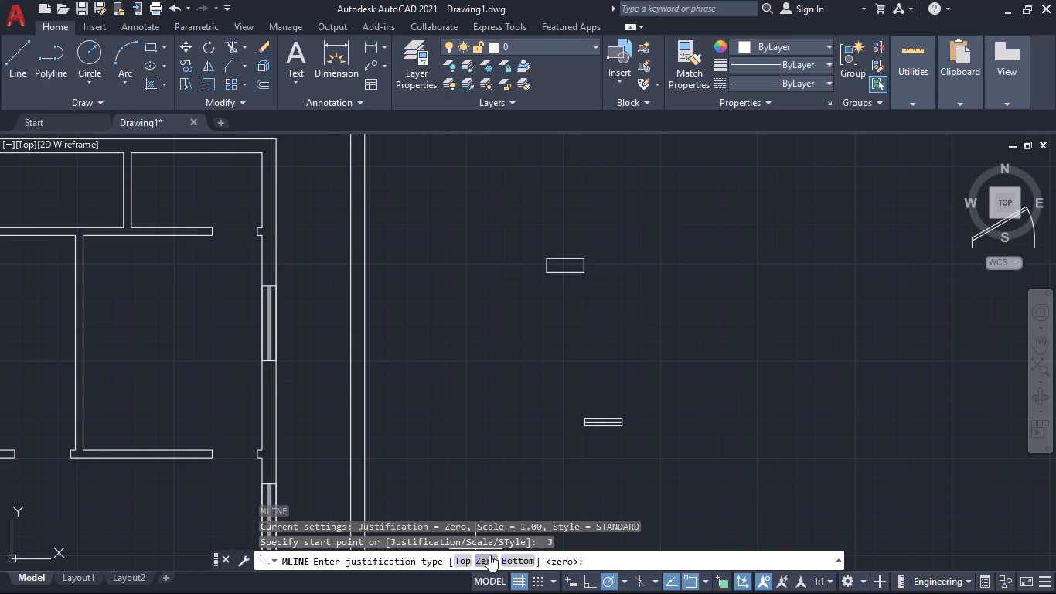
pyautogui.click(492, 559)
pyautogui.moveTo(627, 256); pyautogui.dragTo(622, 304, button='middle')
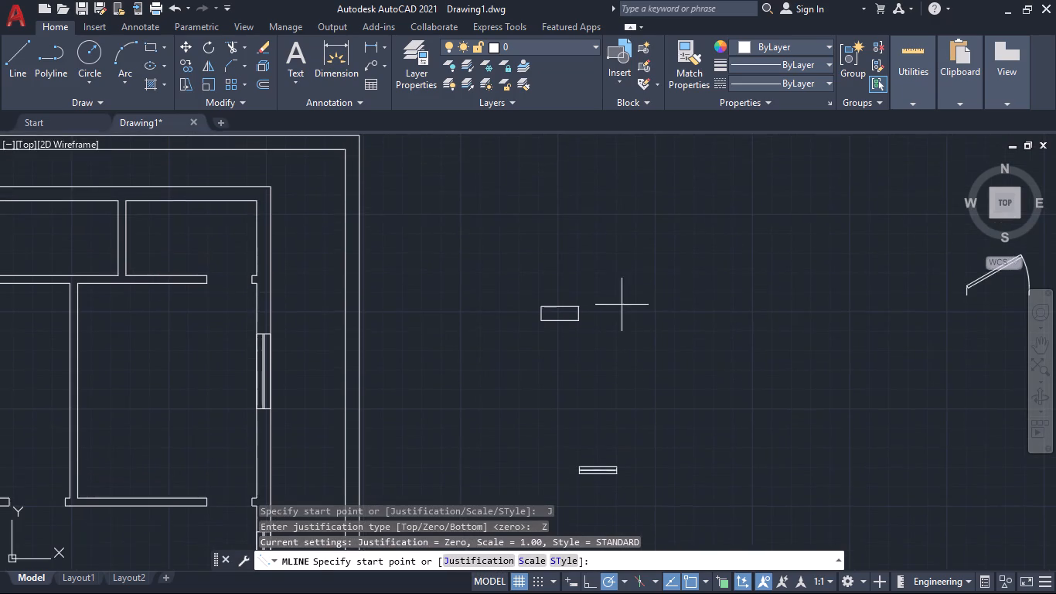
pyautogui.scroll(6, 603, 316)
pyautogui.moveTo(485, 314); pyautogui.dragTo(774, 315, button='middle')
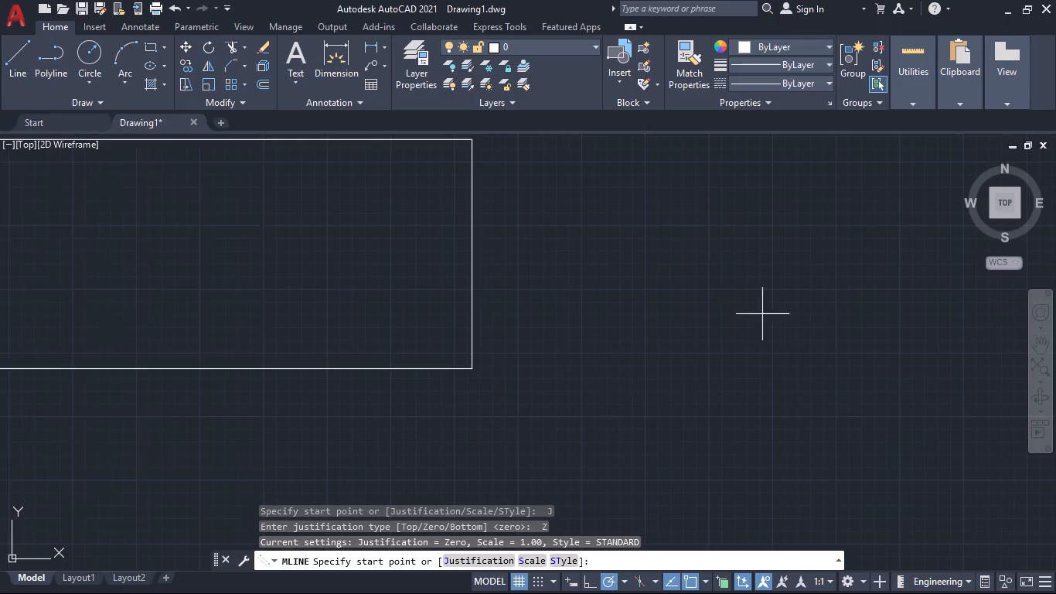
pyautogui.click(475, 260)
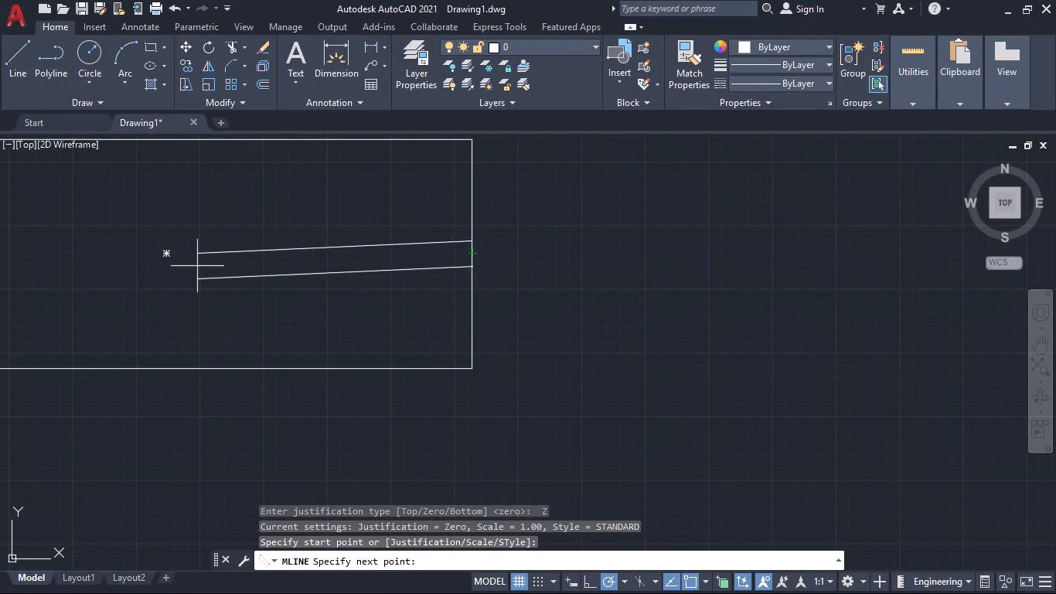
pyautogui.scroll(-4, 196, 266)
pyautogui.scroll(6, 143, 266)
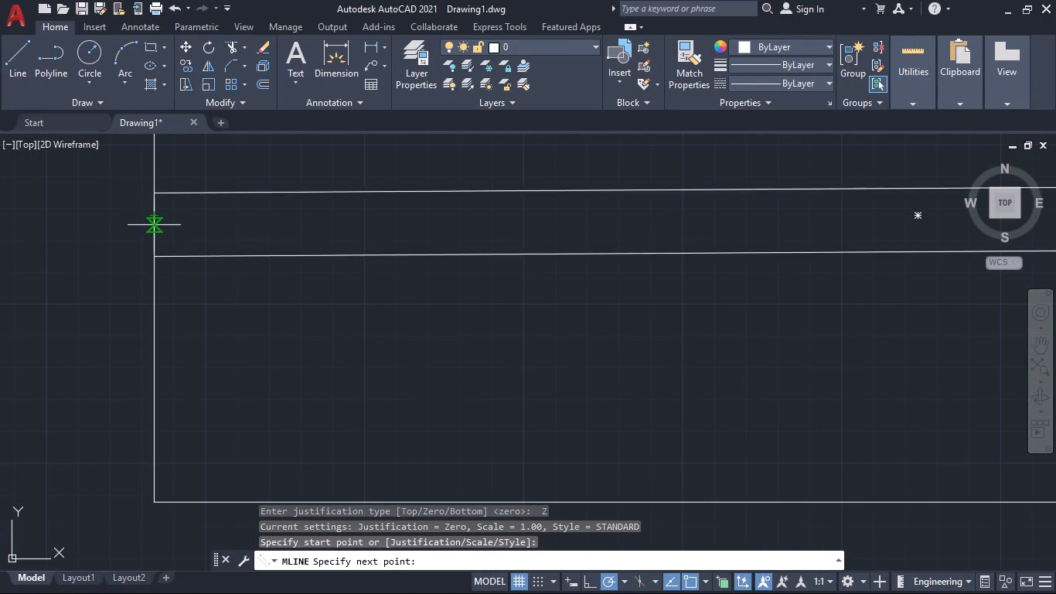
pyautogui.click(154, 215)
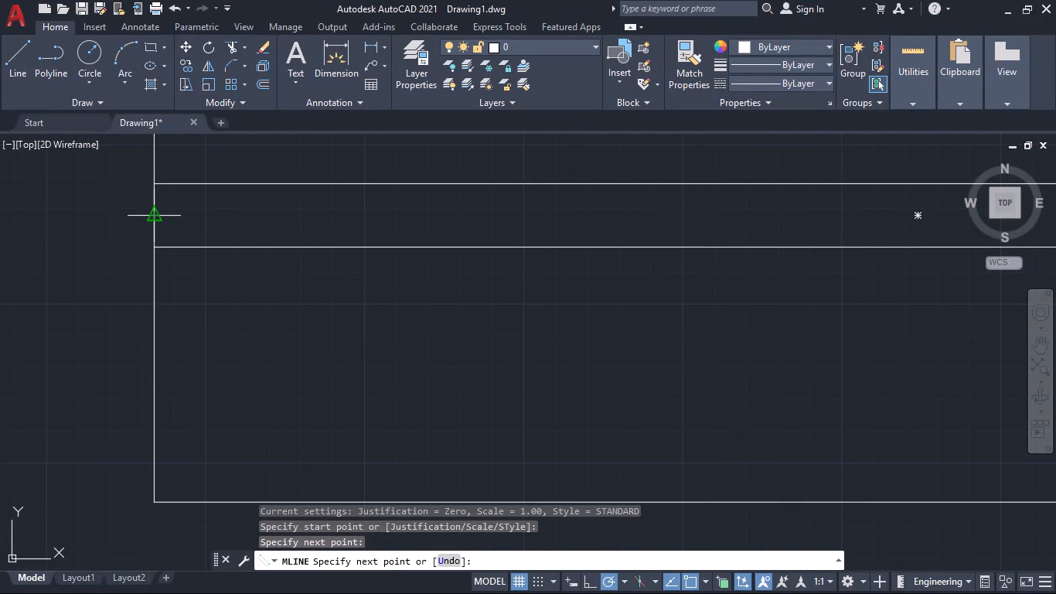
pyautogui.press('Return')
# Copy the 2' window symbol by its lower-right corner onto the plan's top wall, once on each side of the vertical partition.
pyautogui.scroll(-5, 158, 217)
pyautogui.click(377, 292)
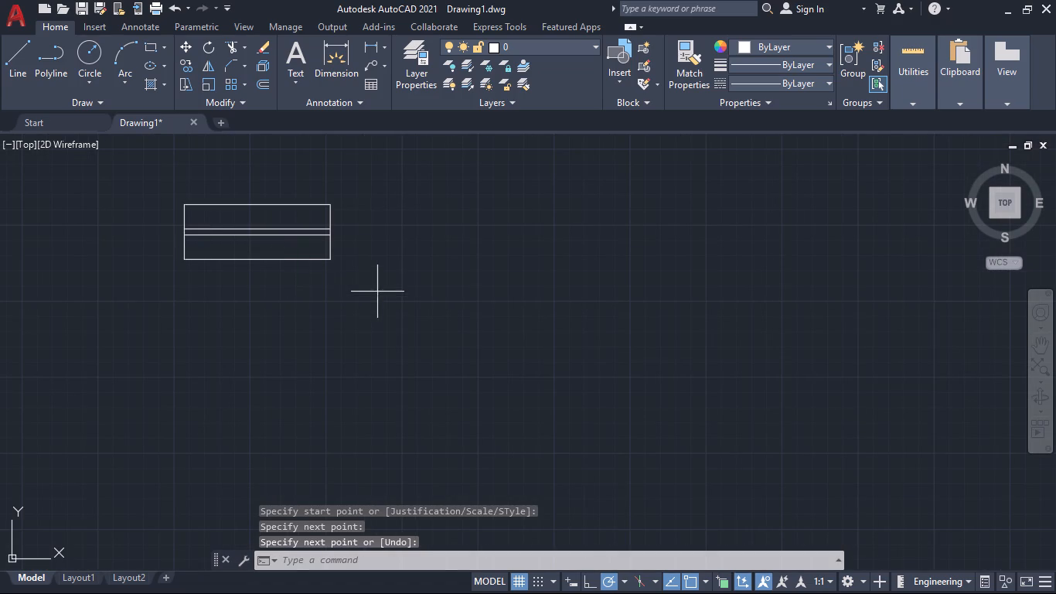
pyautogui.click(175, 186)
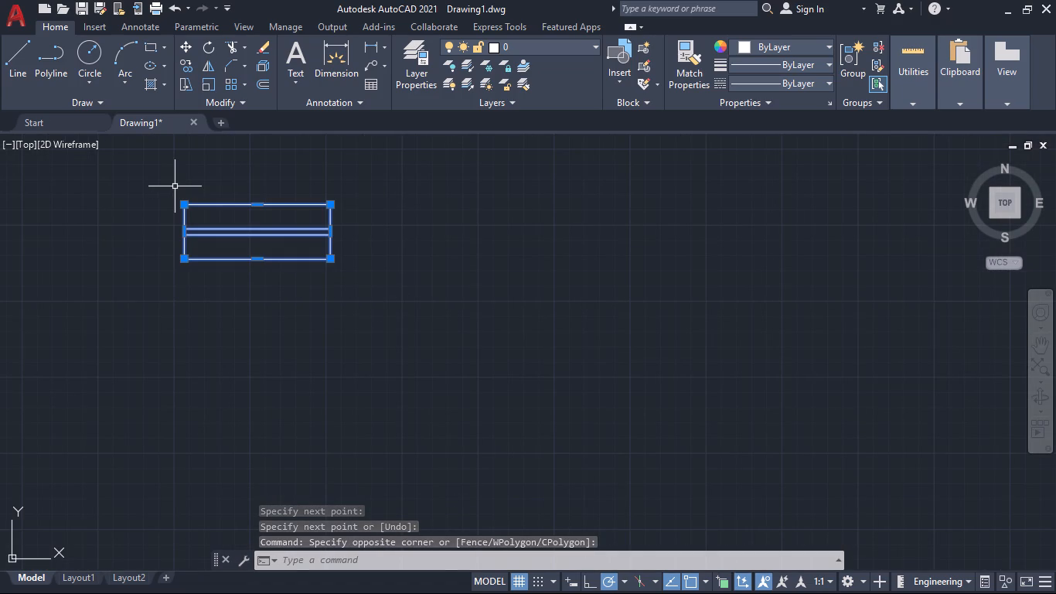
pyautogui.write('cp')
pyautogui.press('Return')
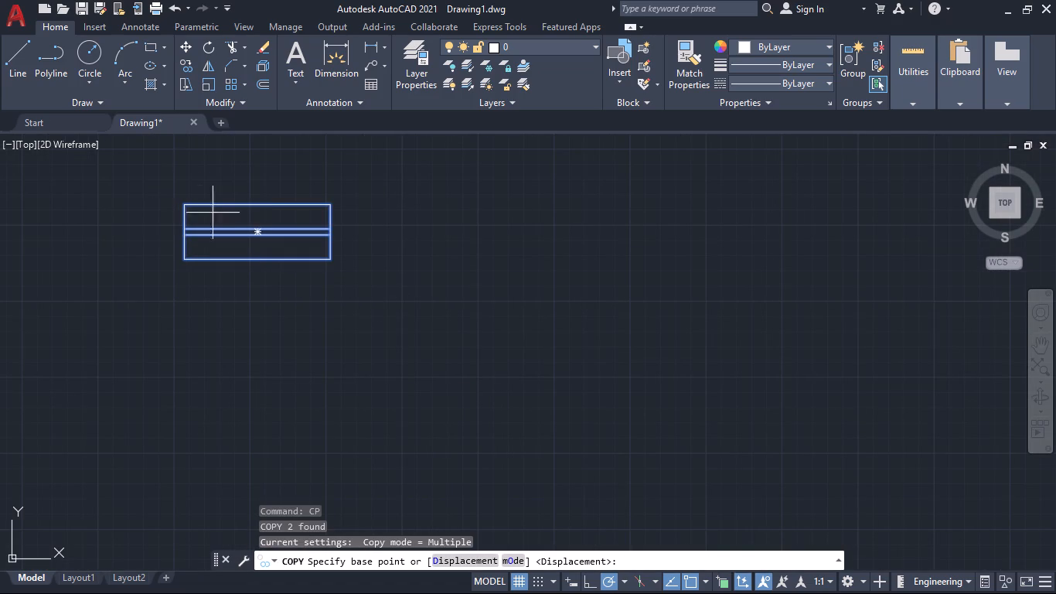
pyautogui.click(336, 254)
pyautogui.scroll(-4, 319, 261)
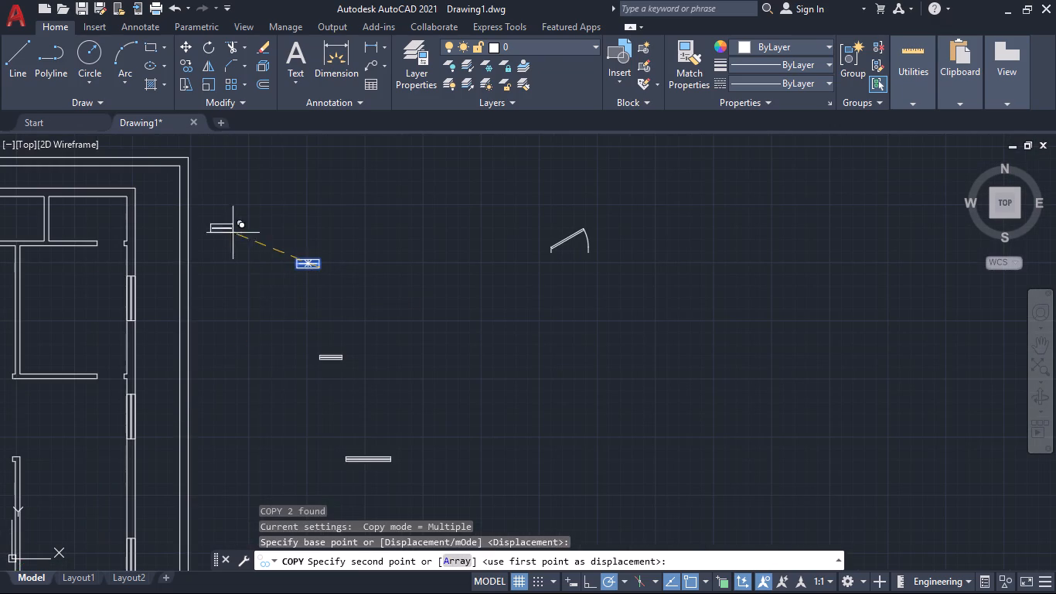
pyautogui.moveTo(51, 194); pyautogui.dragTo(231, 200, button='middle')
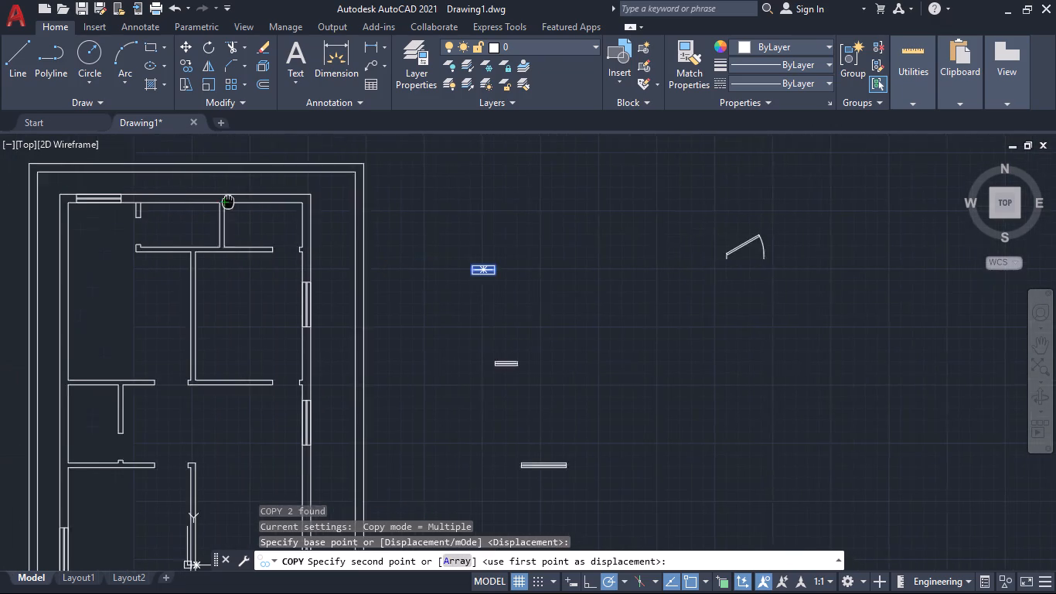
pyautogui.moveTo(231, 200); pyautogui.dragTo(299, 227, button='middle')
pyautogui.scroll(3, 289, 220)
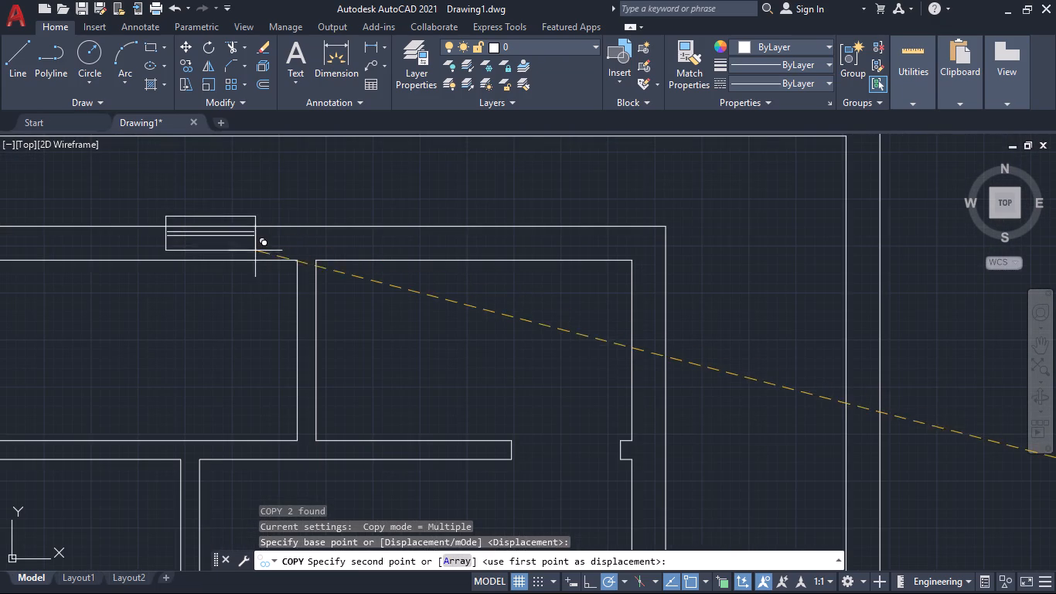
pyautogui.click(252, 261)
pyautogui.scroll(-1, 574, 319)
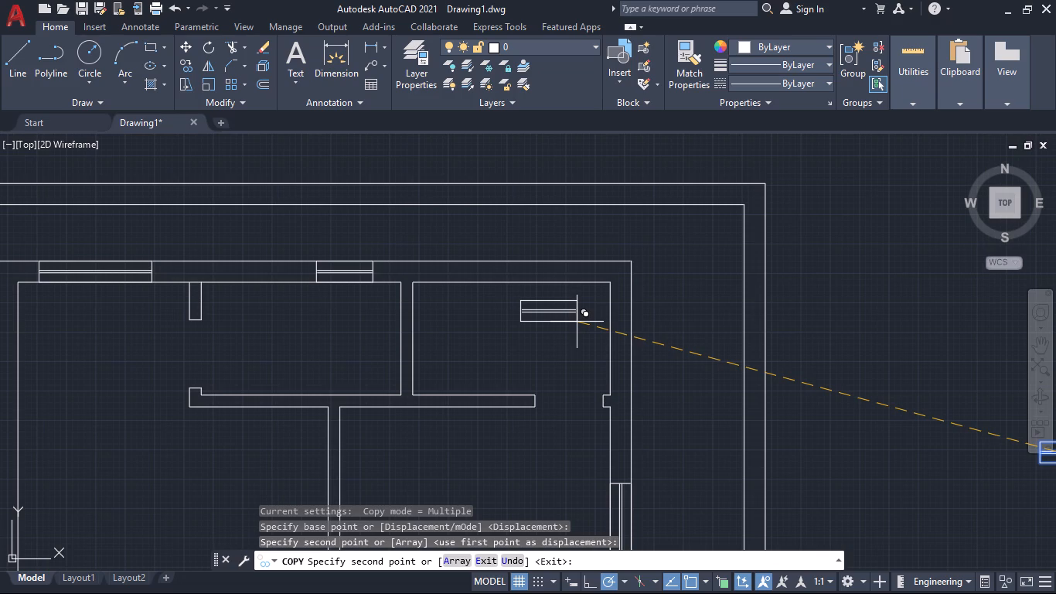
pyautogui.click(496, 282)
# Place another copy of the 2' window on the left exterior wall's inner face, in the small room with the stub partition.
pyautogui.scroll(-2, 531, 319)
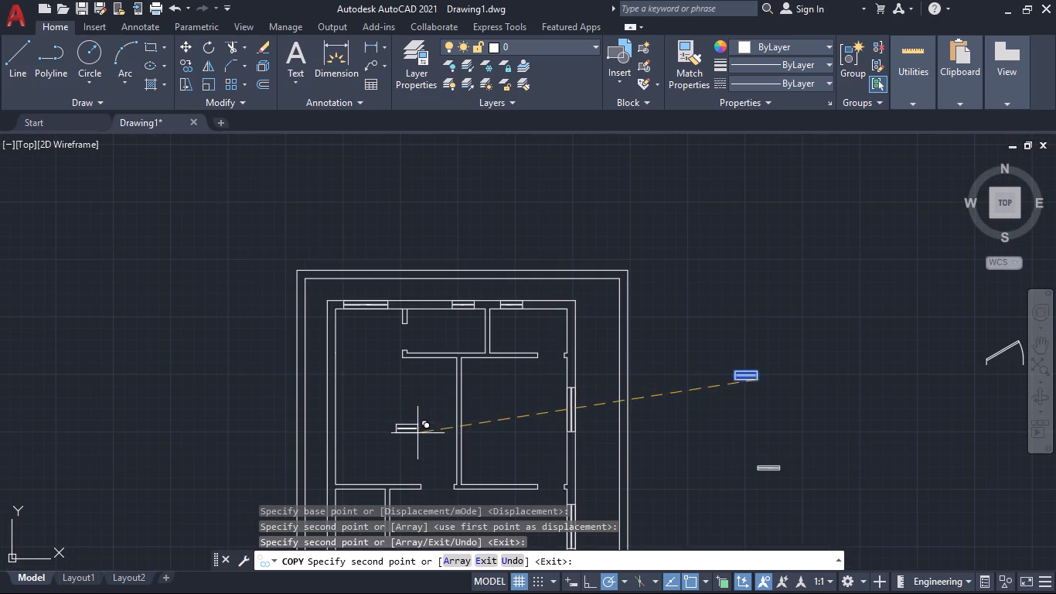
pyautogui.moveTo(417, 433); pyautogui.dragTo(458, 219, button='middle')
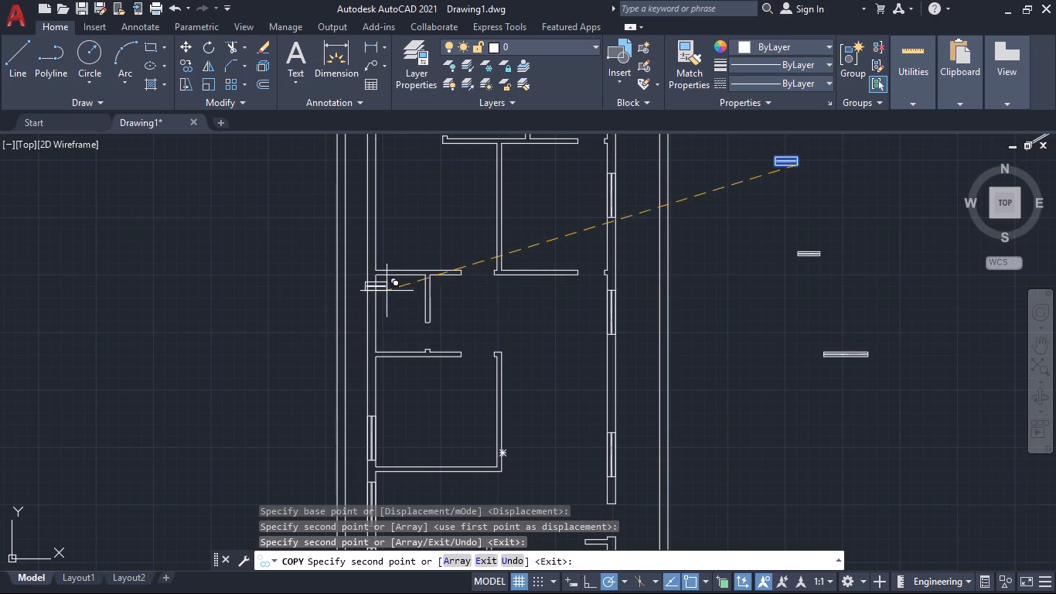
pyautogui.scroll(3, 391, 290)
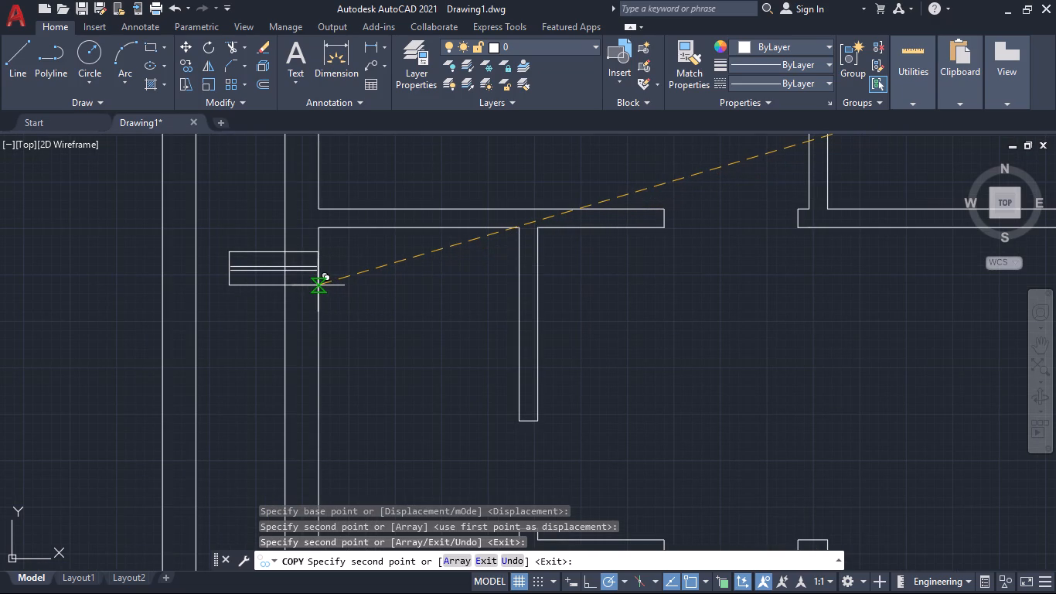
pyautogui.click(318, 285)
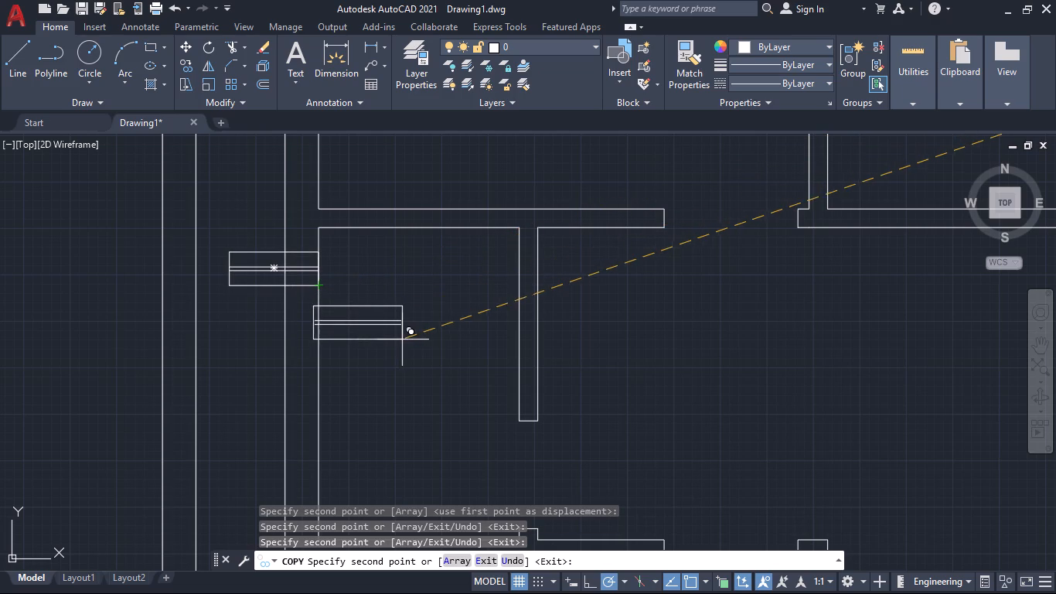
pyautogui.press('Escape')
# Rotate the 2' window copy in the small room 270° about its upper-right corner so it lies within the left exterior wall.
pyautogui.write('ro')
pyautogui.press('Return')
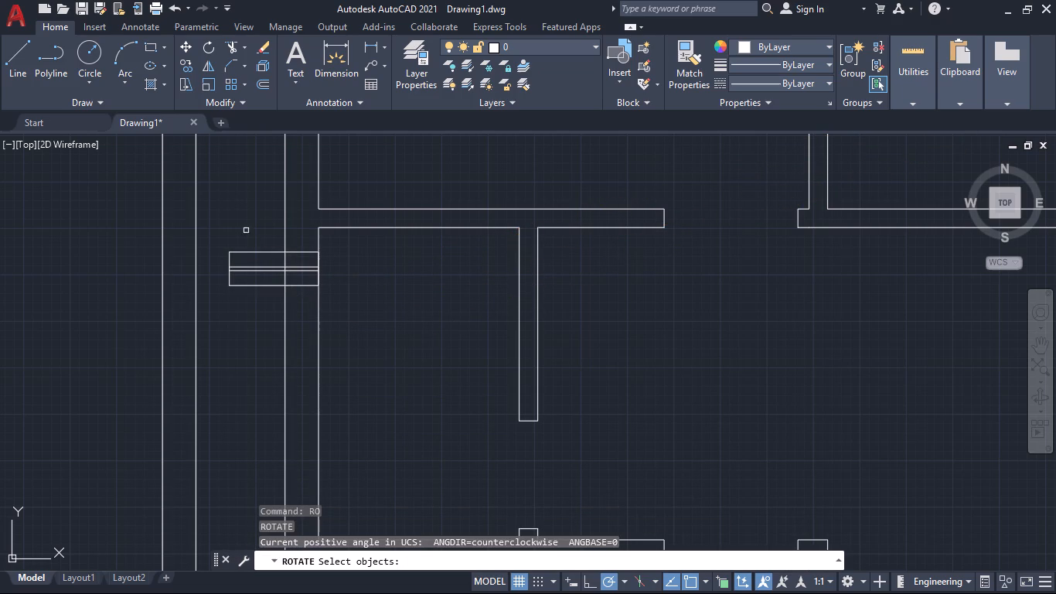
pyautogui.click(241, 226)
pyautogui.click(263, 295)
pyautogui.click(213, 233)
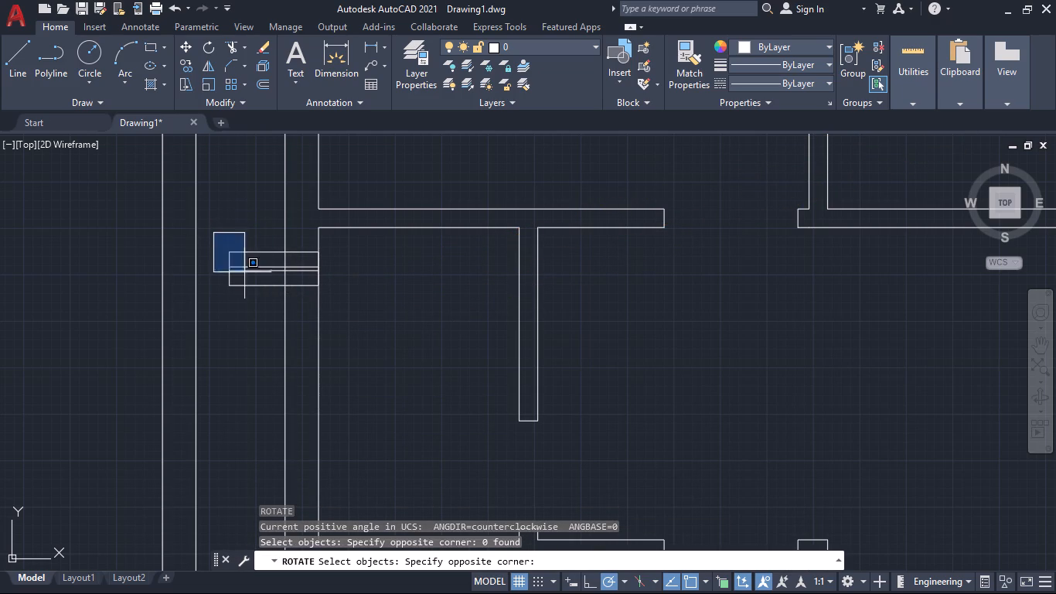
pyautogui.click(367, 314)
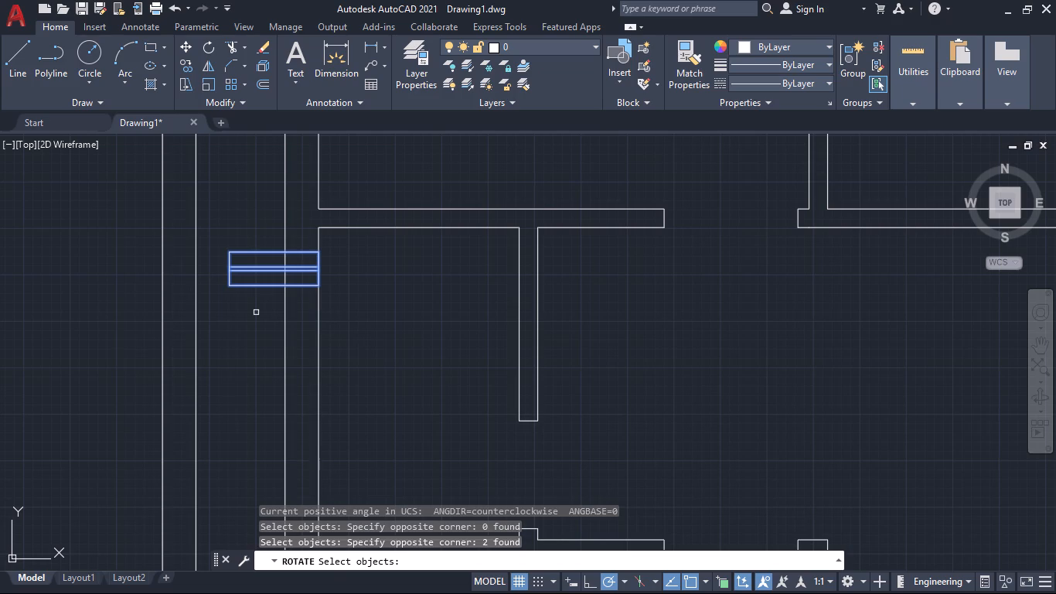
pyautogui.press('Return')
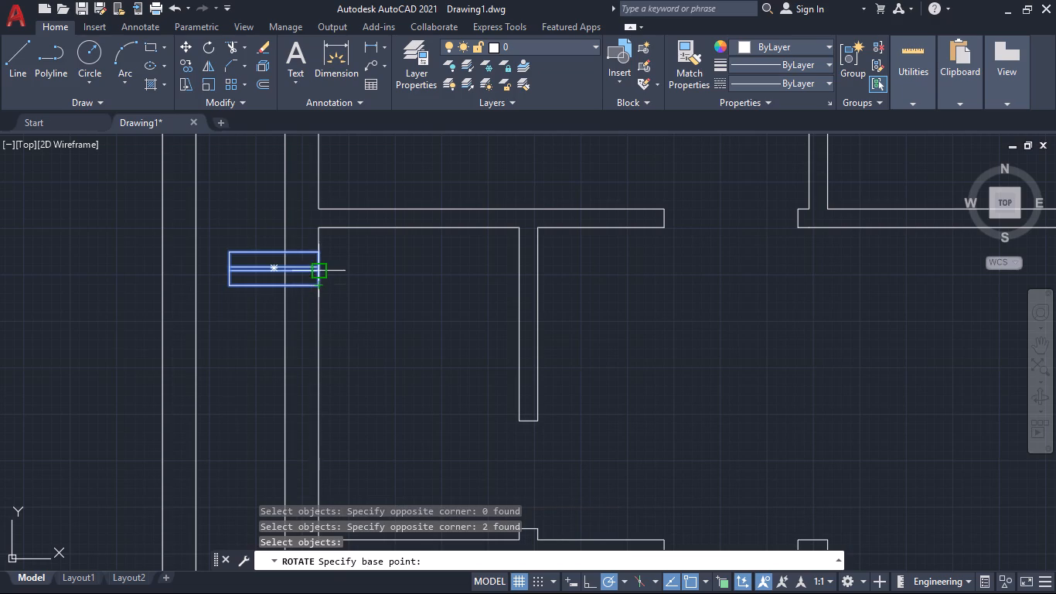
pyautogui.click(319, 254)
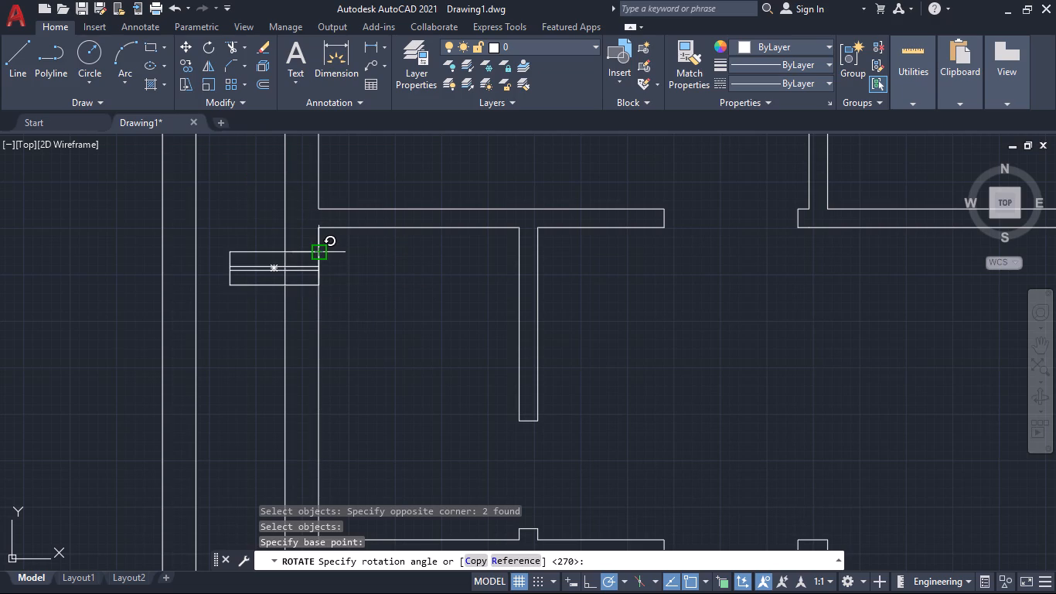
pyautogui.click(319, 347)
pyautogui.scroll(1, 319, 290)
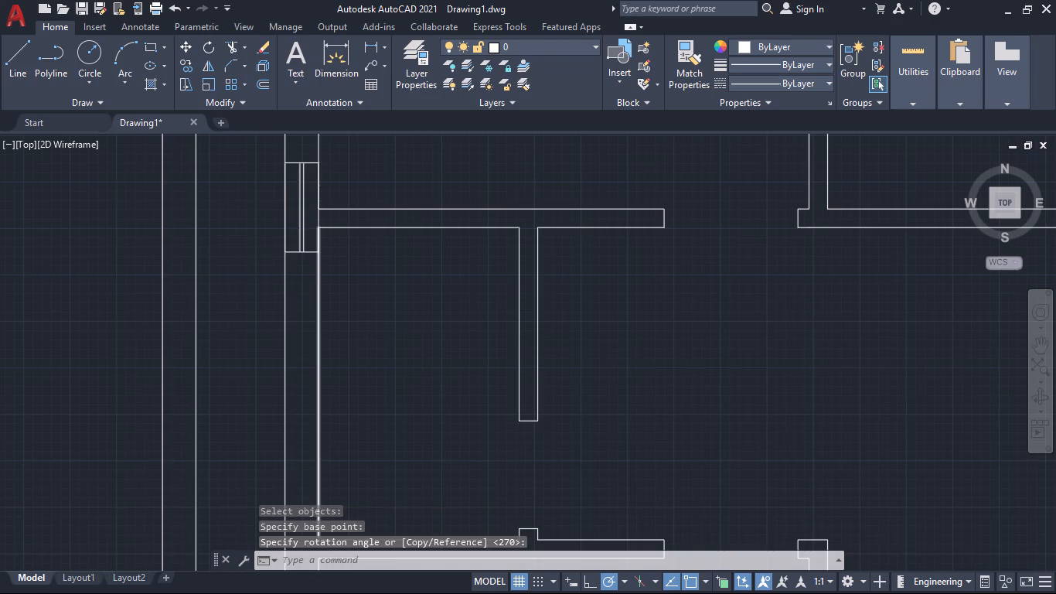
pyautogui.scroll(-1, 328, 293)
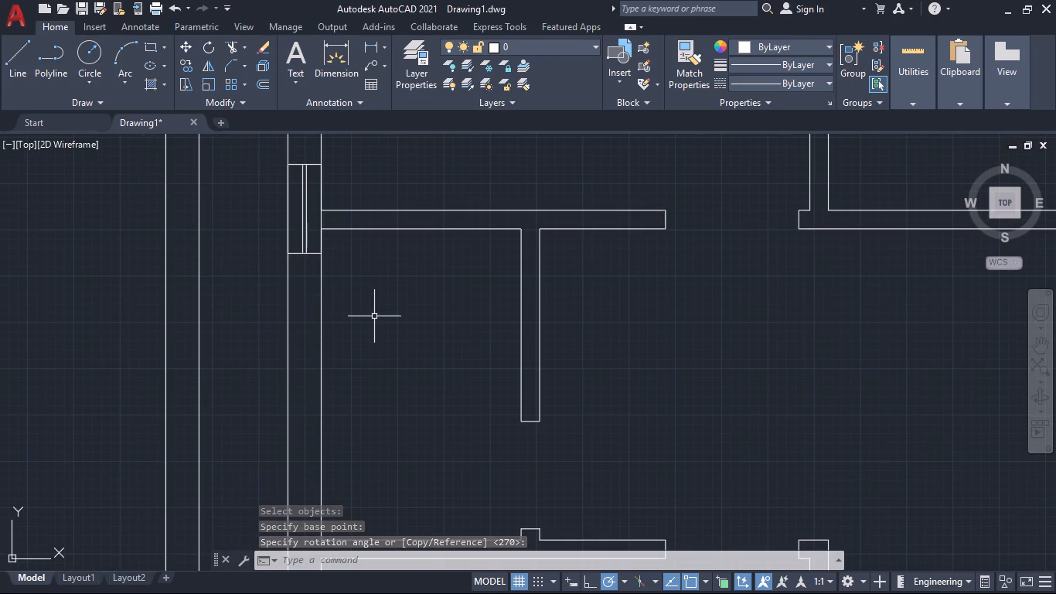
# Move the rotated window down the left wall by its own length, placing its upper-right corner where its lower-right corner was.
pyautogui.press('m')
pyautogui.press('Return')
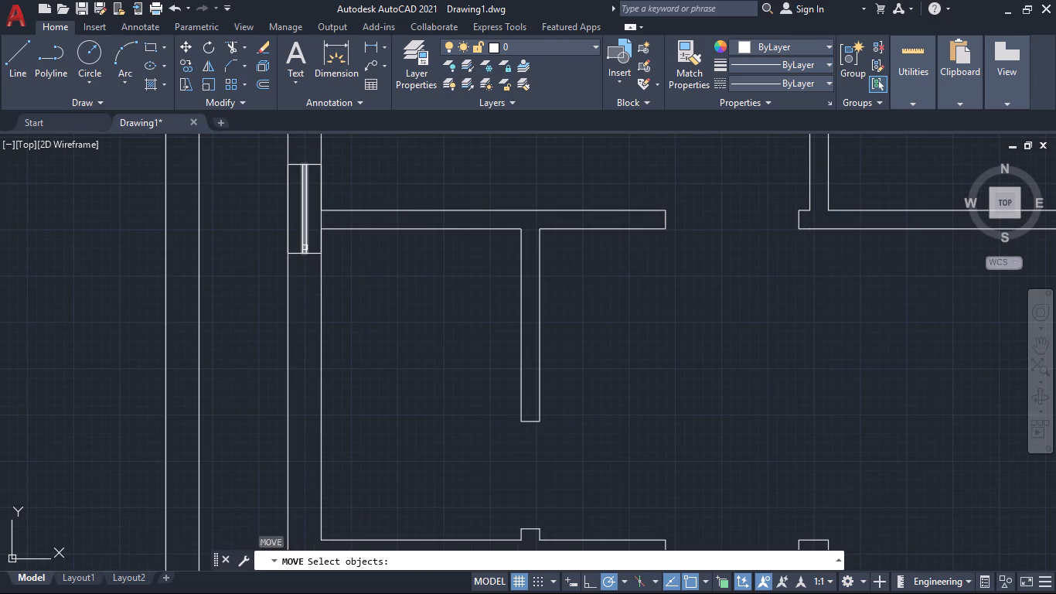
pyautogui.click(305, 247)
pyautogui.click(310, 254)
pyautogui.press('Return')
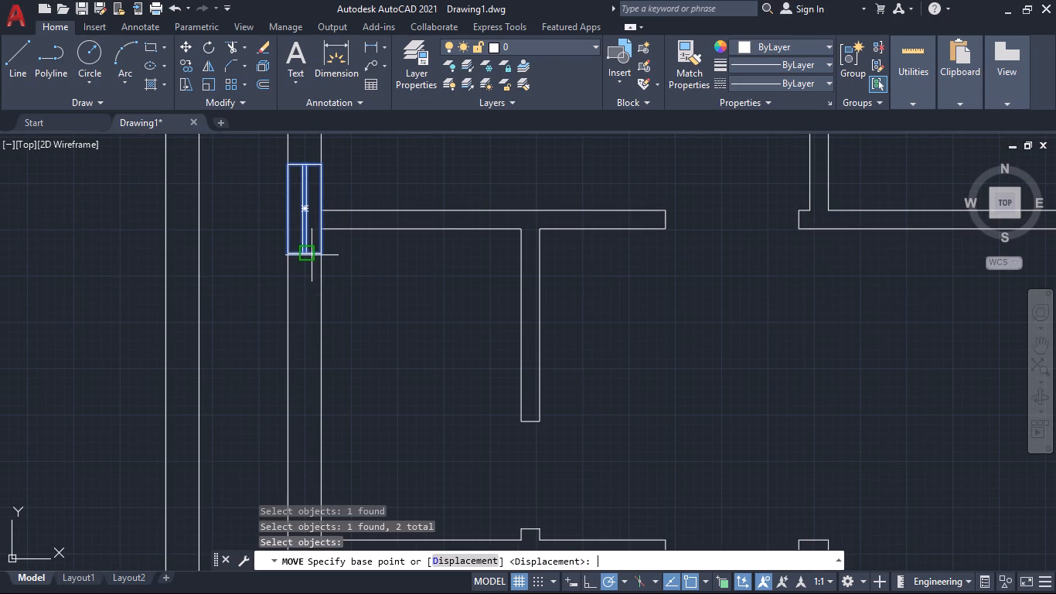
pyautogui.click(319, 170)
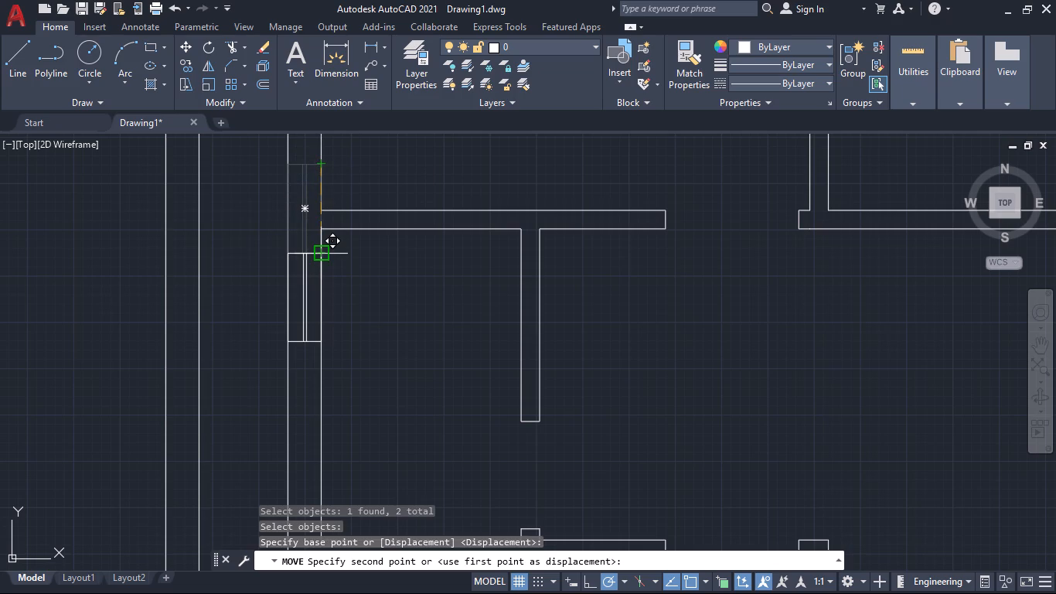
pyautogui.click(315, 258)
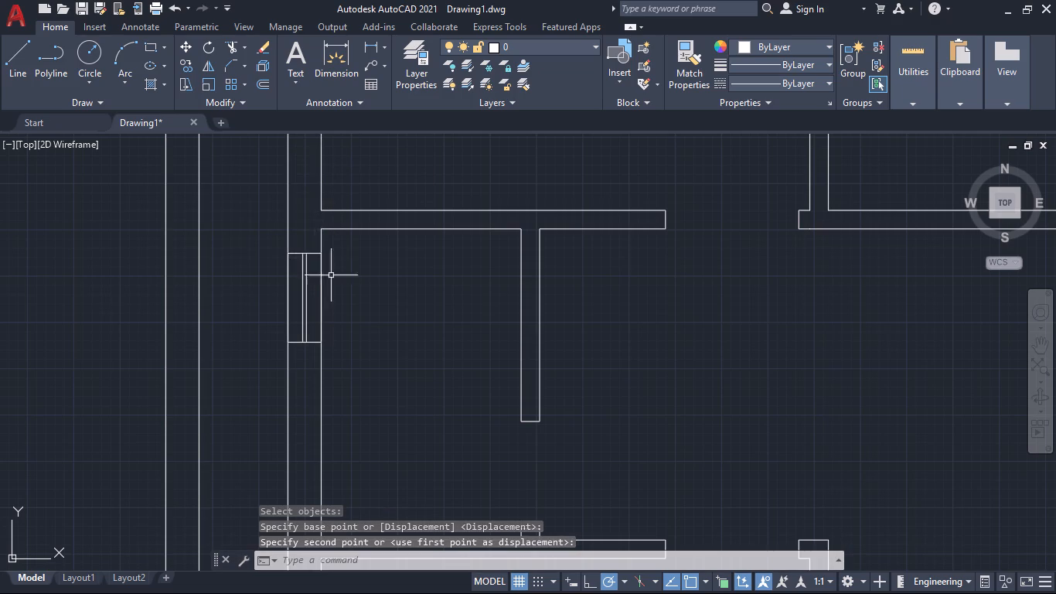
# Copy the door symbol by its lower-left endpoint, placing one copy near the upper window symbol and two above the plan.
pyautogui.scroll(-4, 414, 334)
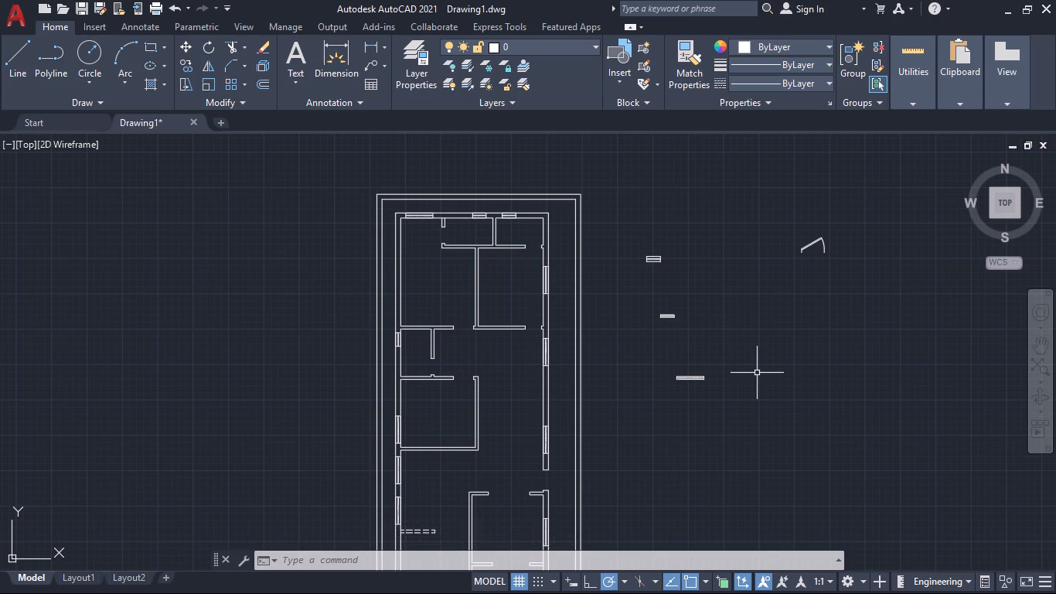
pyautogui.click(845, 261)
pyautogui.click(754, 221)
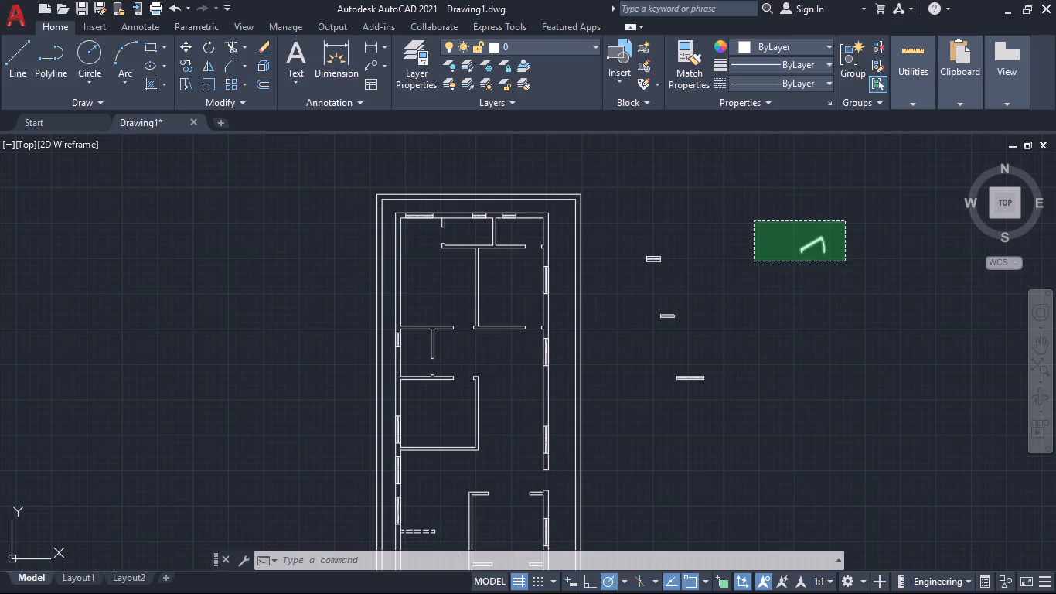
pyautogui.write('cp')
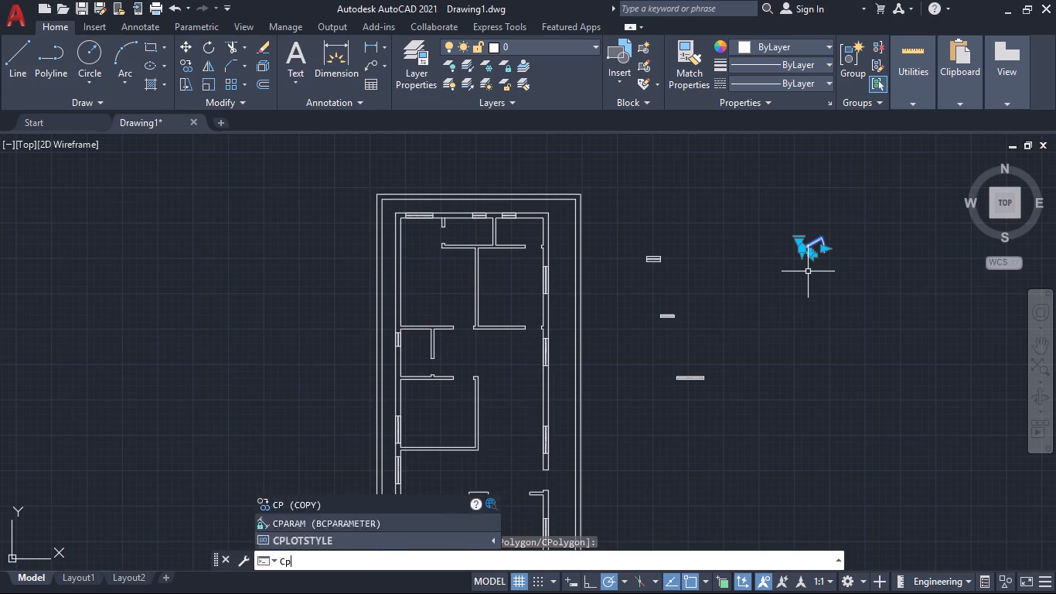
pyautogui.press('Return')
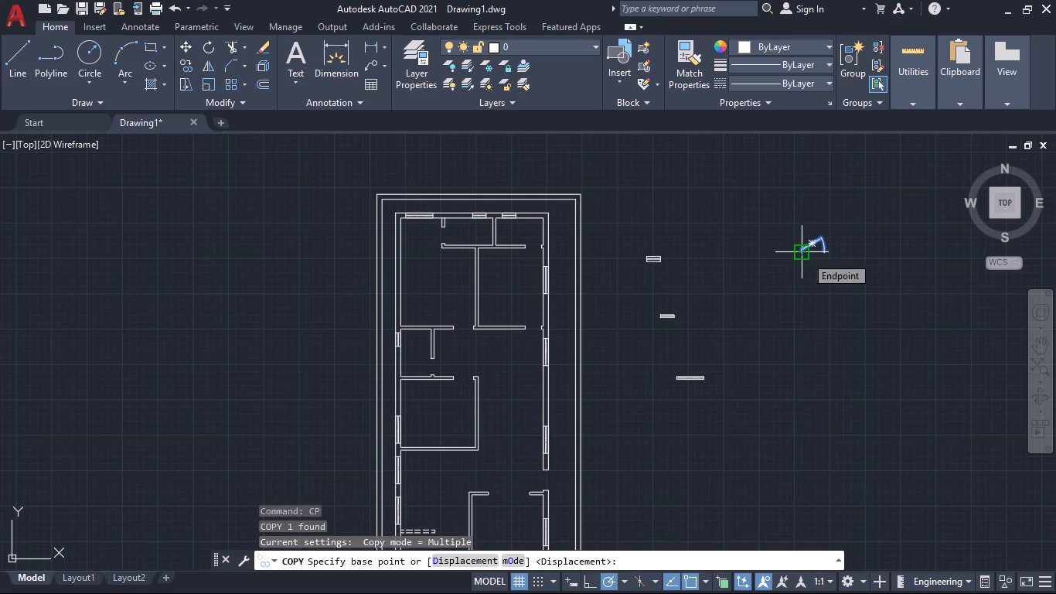
pyautogui.scroll(1, 806, 256)
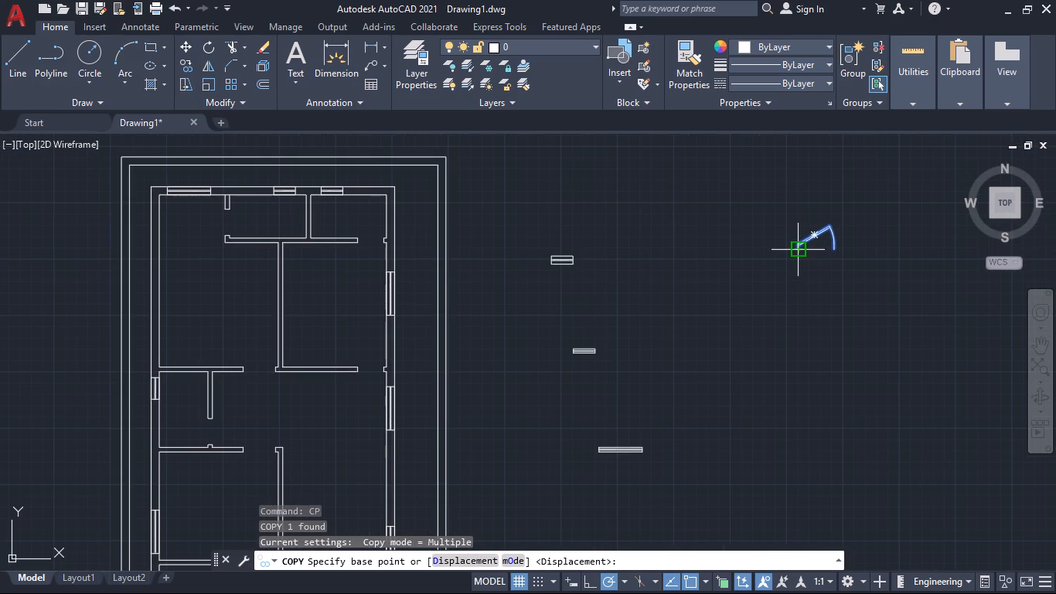
pyautogui.click(795, 251)
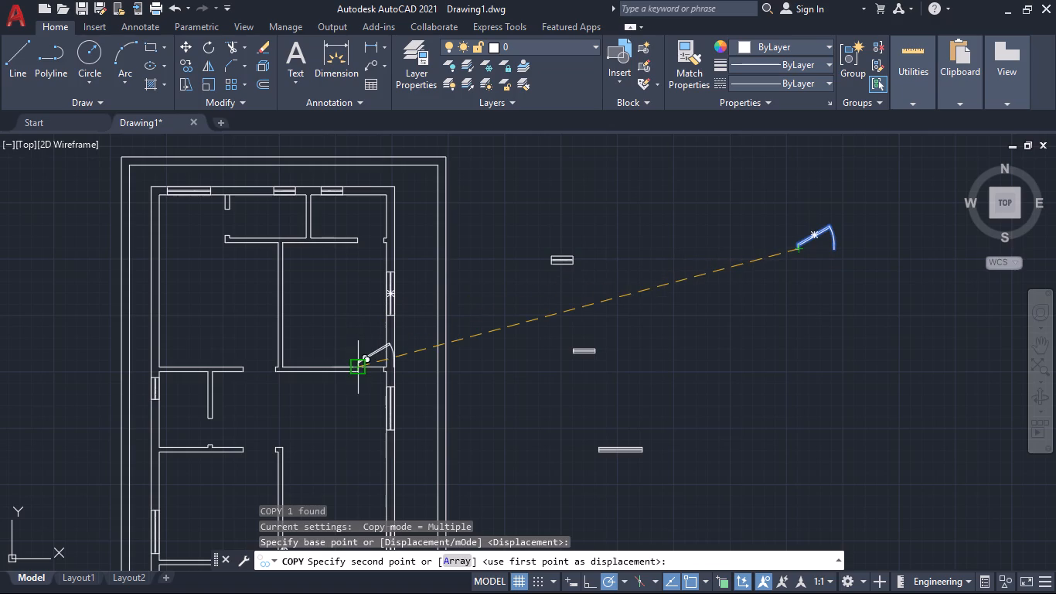
pyautogui.click(616, 195)
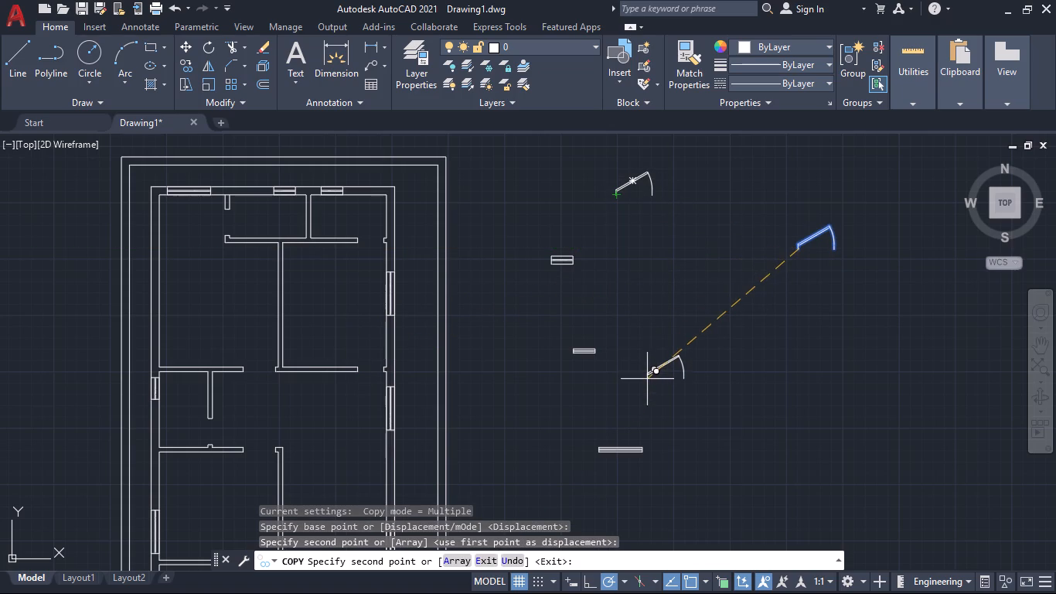
pyautogui.moveTo(518, 337); pyautogui.dragTo(772, 381, button='middle')
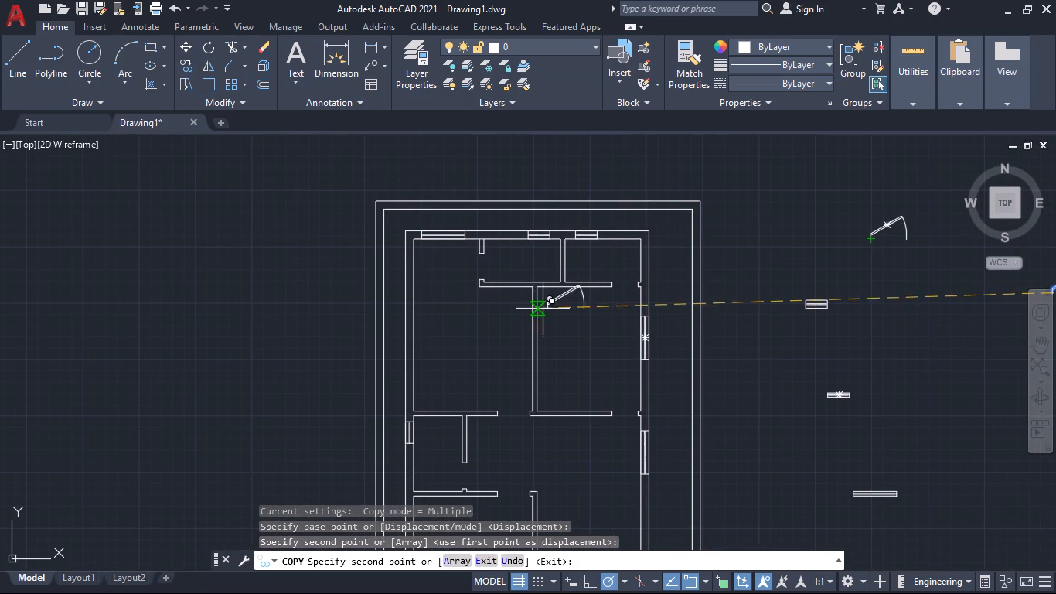
pyautogui.click(448, 166)
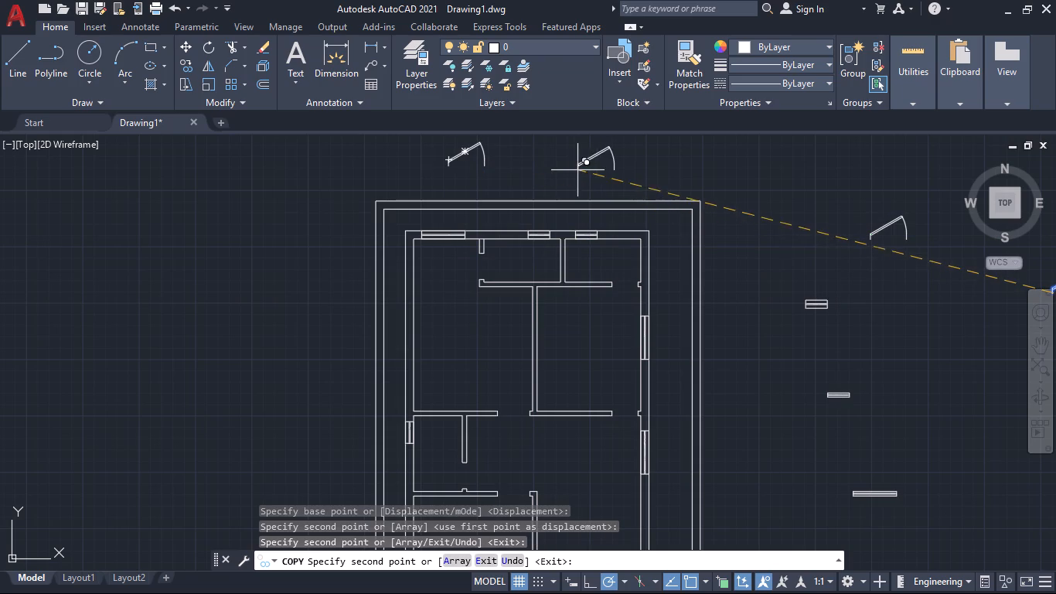
pyautogui.click(628, 166)
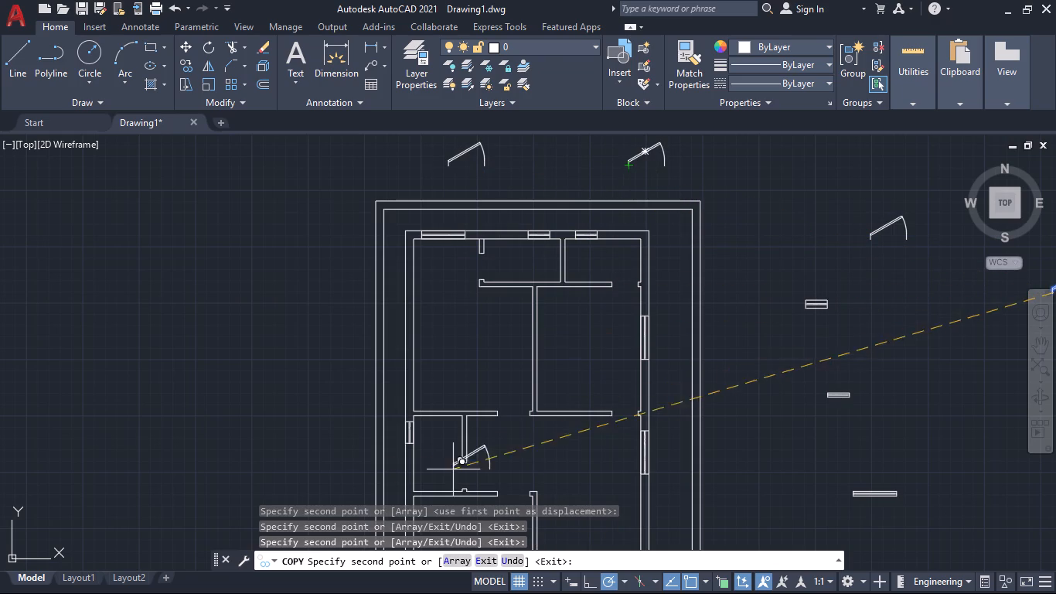
# Place four more door copies outside the plan: two left of the small room and two right of the plan's lower end.
pyautogui.click(290, 401)
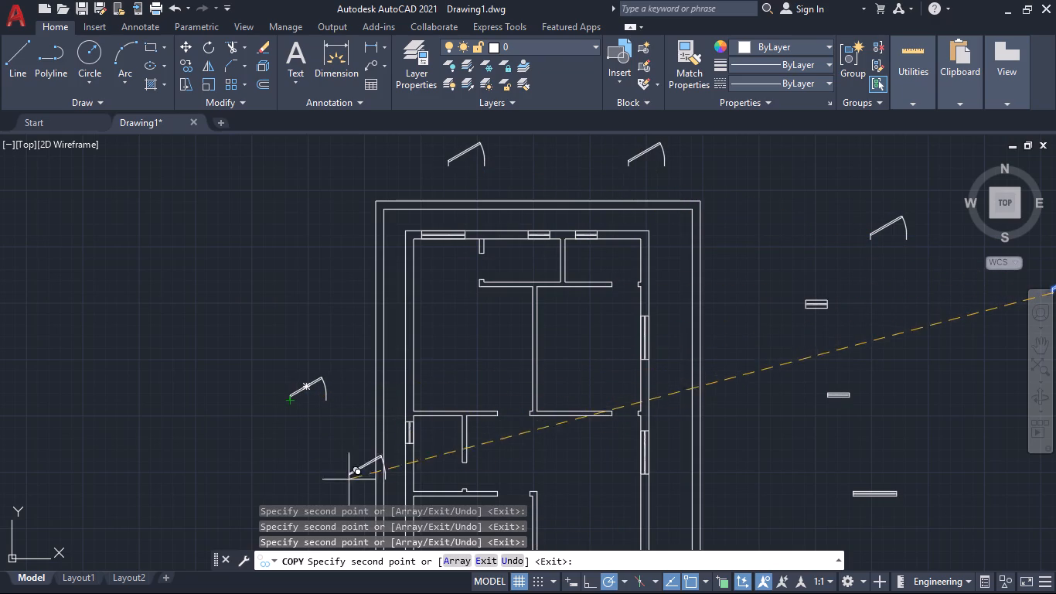
pyautogui.click(305, 490)
pyautogui.scroll(-1, 690, 486)
pyautogui.moveTo(775, 500); pyautogui.dragTo(751, 422, button='middle')
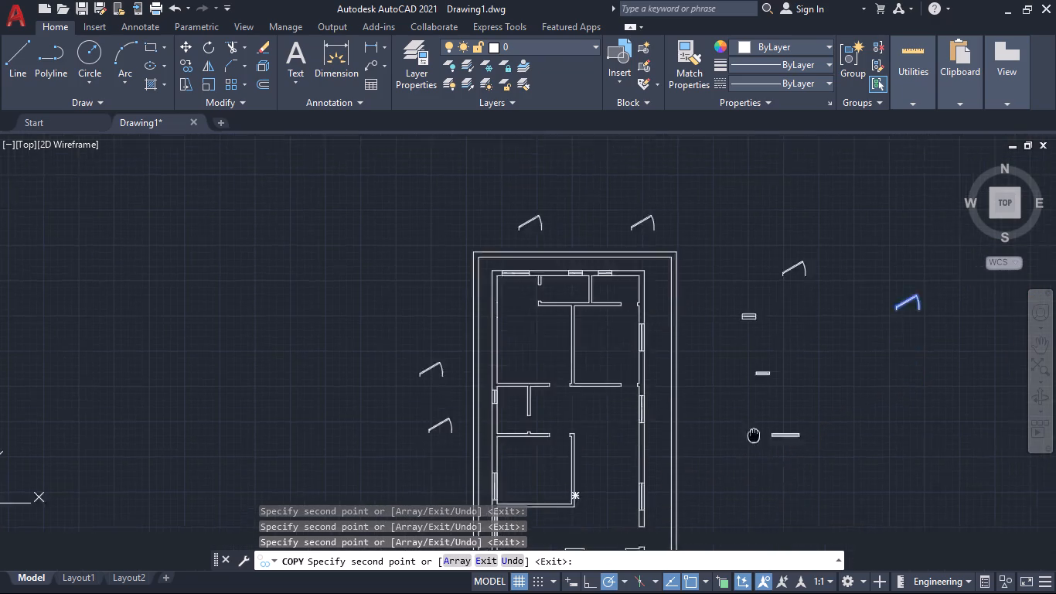
pyautogui.moveTo(751, 422); pyautogui.dragTo(717, 251, button='middle')
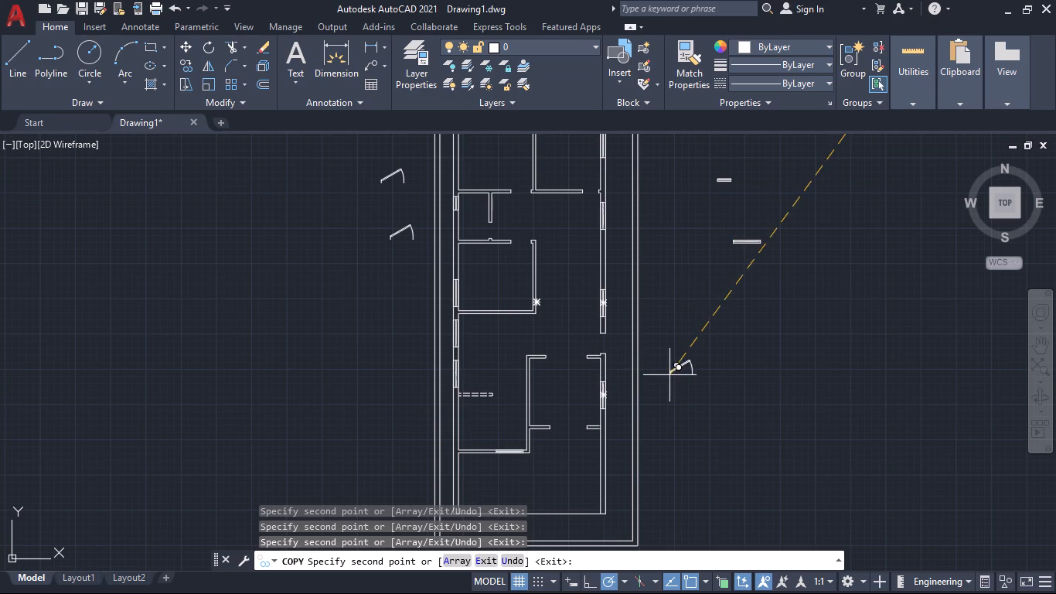
pyautogui.click(660, 439)
pyautogui.click(700, 439)
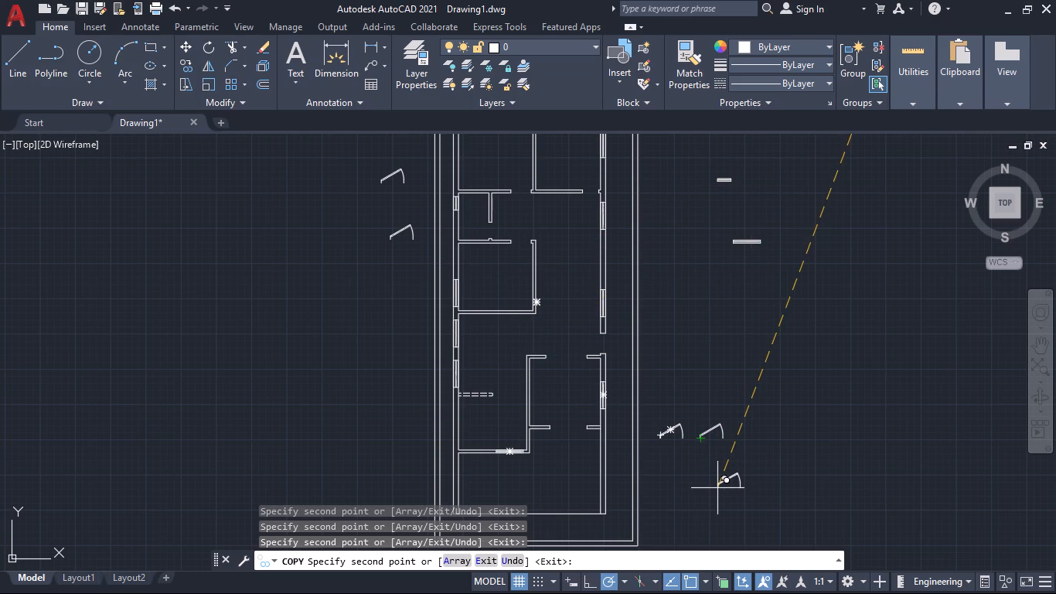
pyautogui.scroll(-2, 718, 488)
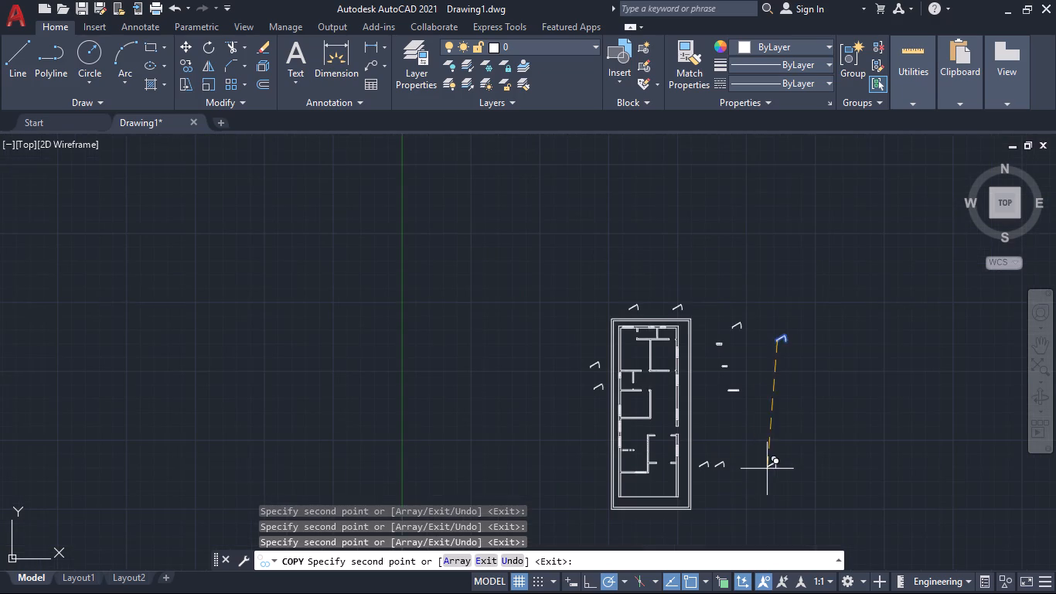
pyautogui.moveTo(768, 468); pyautogui.dragTo(649, 441, button='middle')
pyautogui.press('Escape')
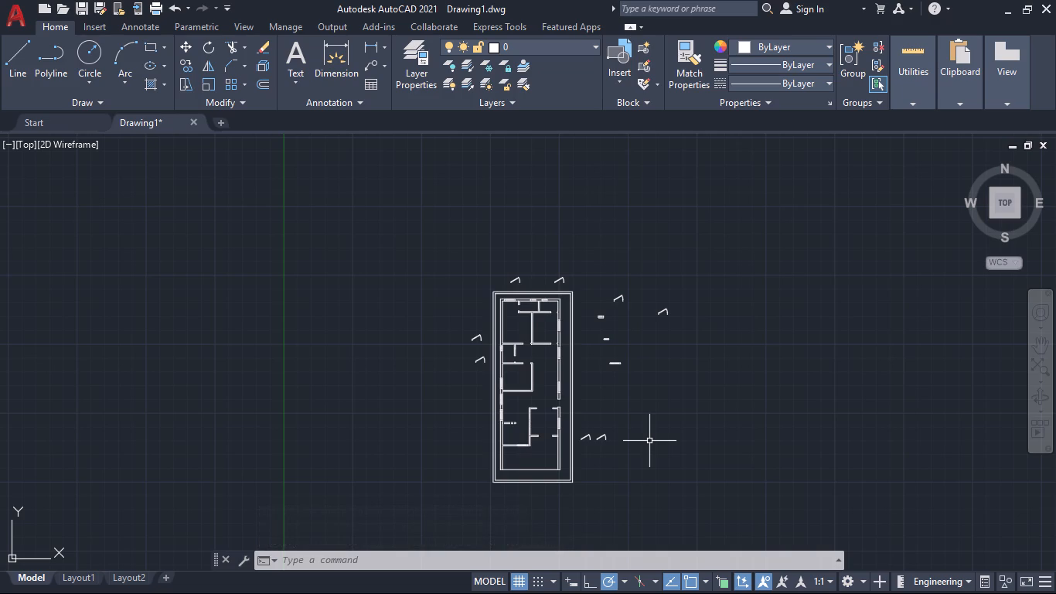
# Align and scale the right-hand door copy above the plan to the upper-right room's opening, matching its lower-left and lower-right endpoints to the right and left jamb midpoints.
pyautogui.press('s')
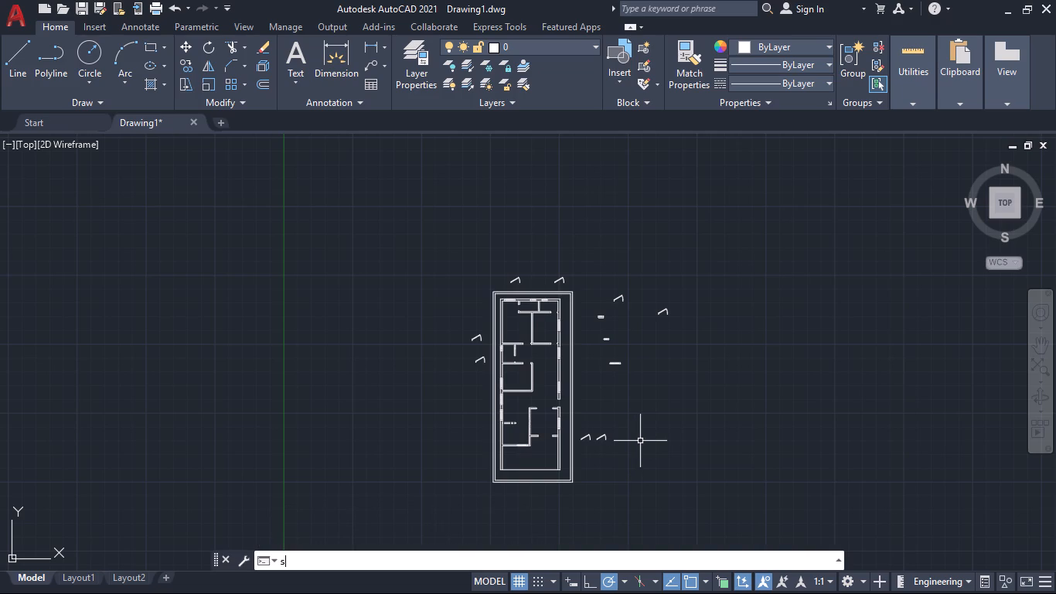
pyautogui.press('BackSpace')
pyautogui.press('BackSpace')
pyautogui.write('al')
pyautogui.press('Return')
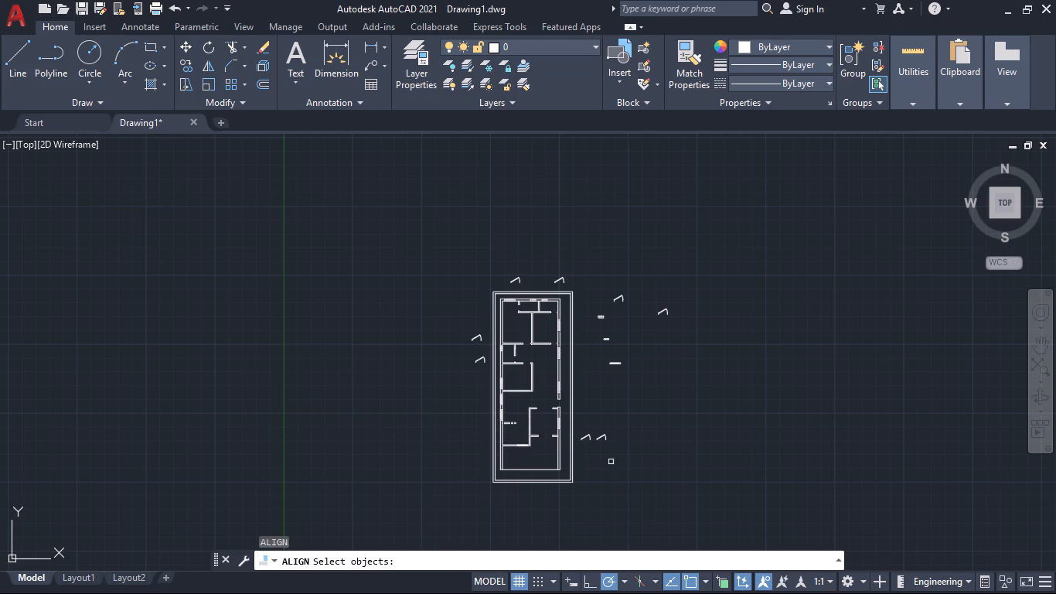
pyautogui.scroll(4, 608, 461)
pyautogui.scroll(-2, 642, 438)
pyautogui.moveTo(619, 256); pyautogui.dragTo(656, 459, button='middle')
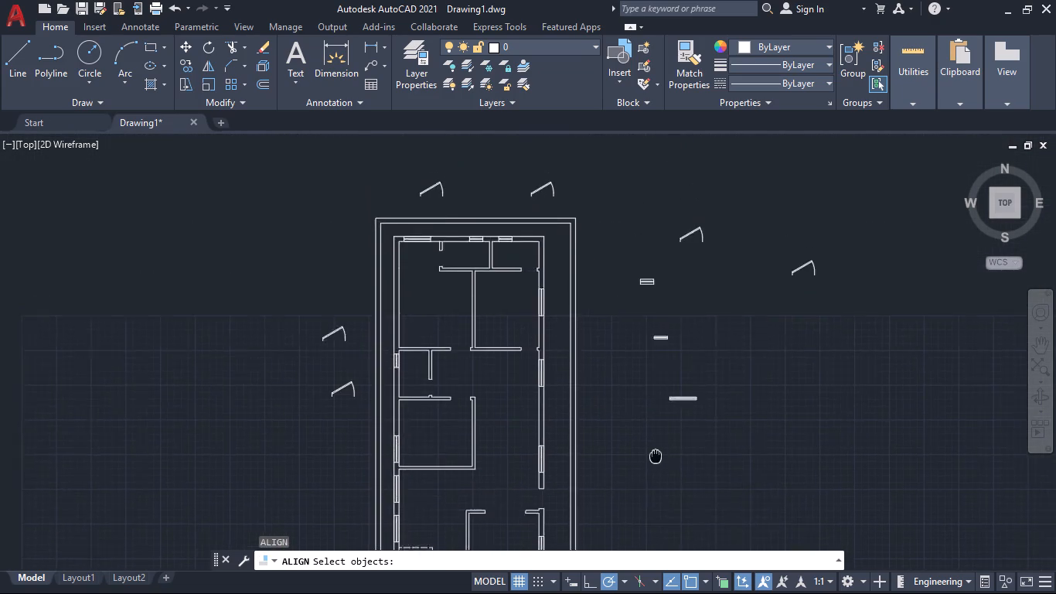
pyautogui.moveTo(656, 459); pyautogui.dragTo(670, 493, button='middle')
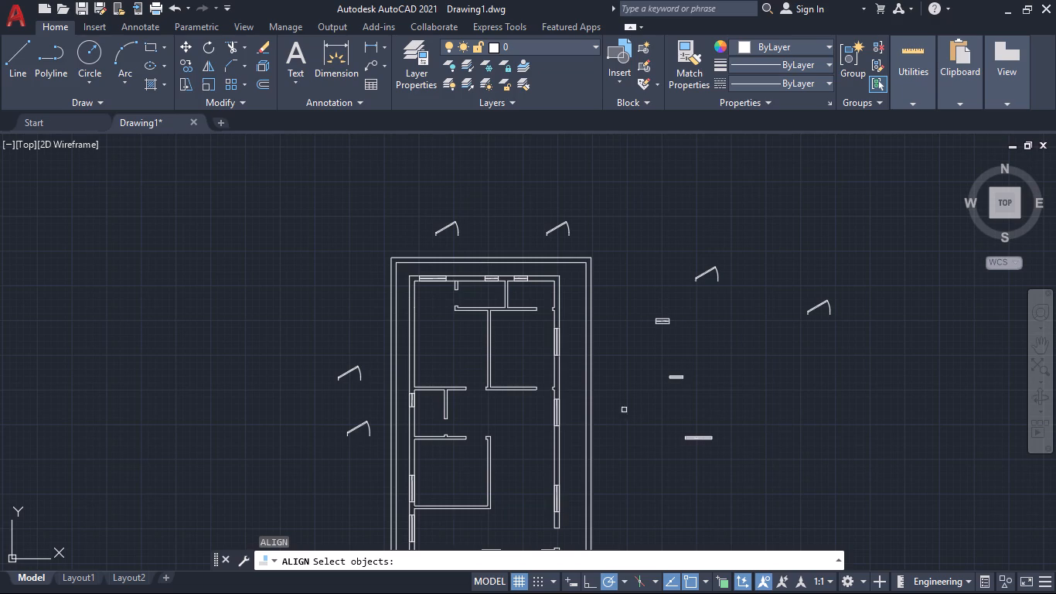
pyautogui.moveTo(641, 381); pyautogui.dragTo(655, 485, button='middle')
pyautogui.scroll(1, 549, 377)
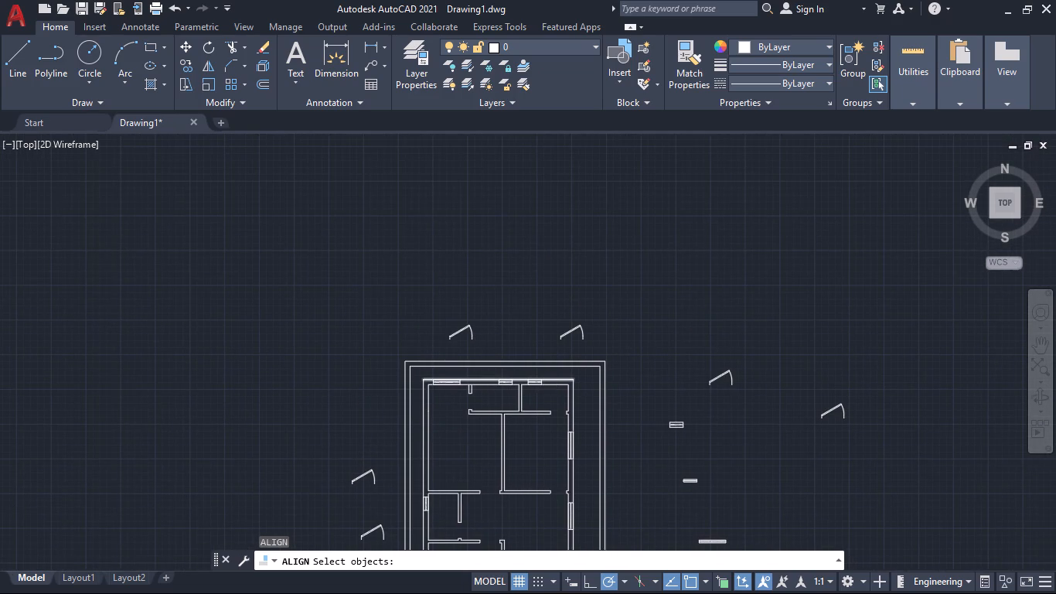
pyautogui.click(594, 298)
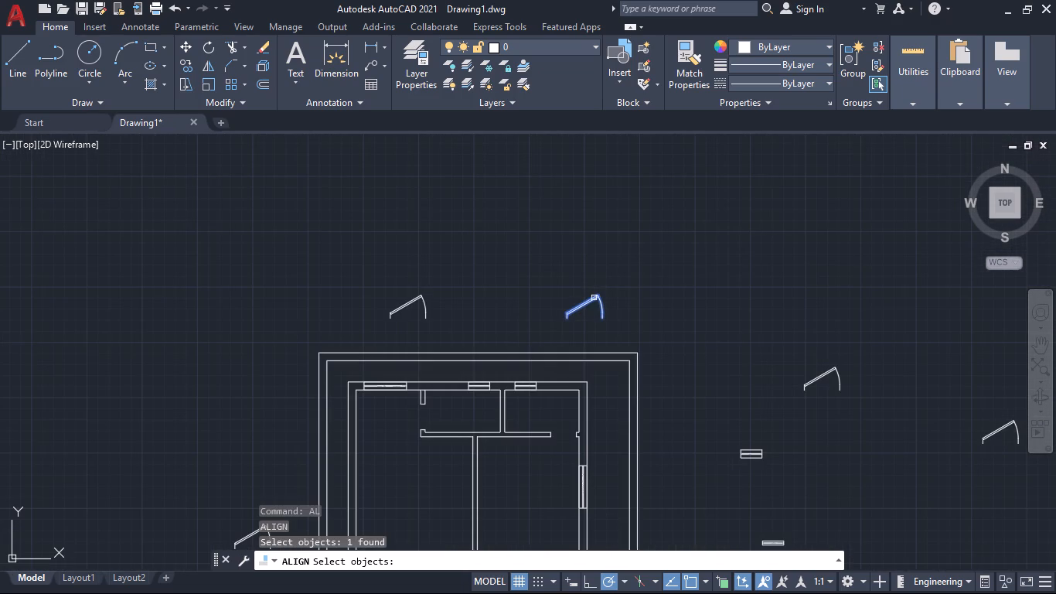
pyautogui.press('Return')
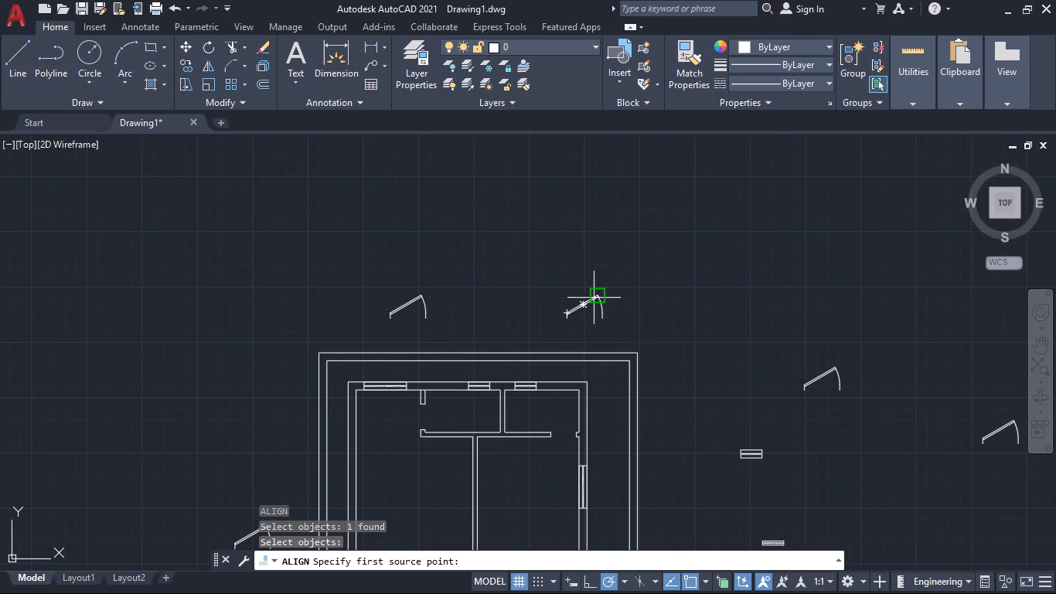
pyautogui.scroll(2, 571, 318)
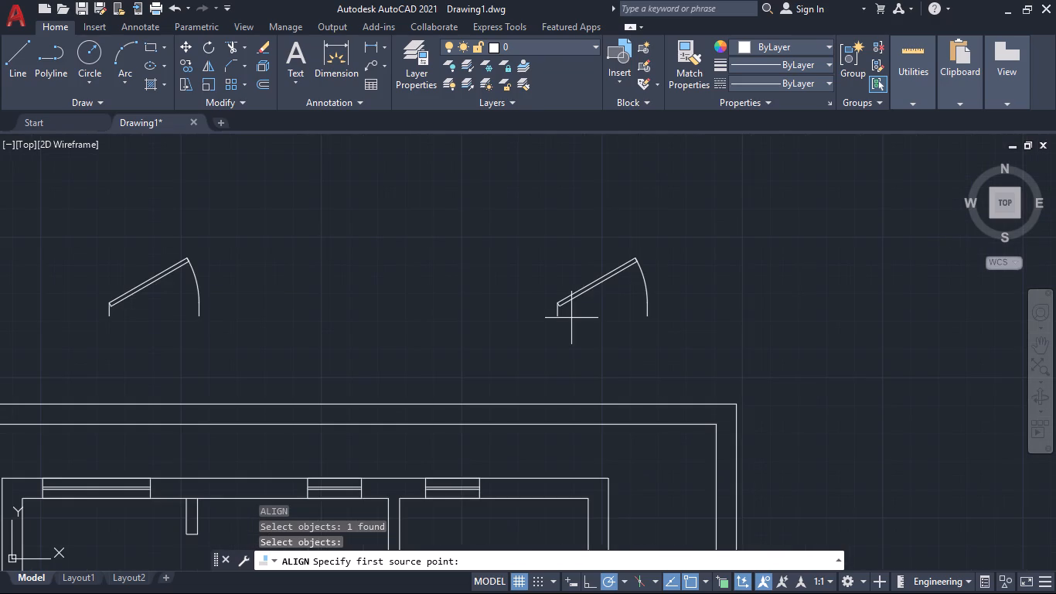
pyautogui.scroll(1, 571, 318)
pyautogui.click(548, 318)
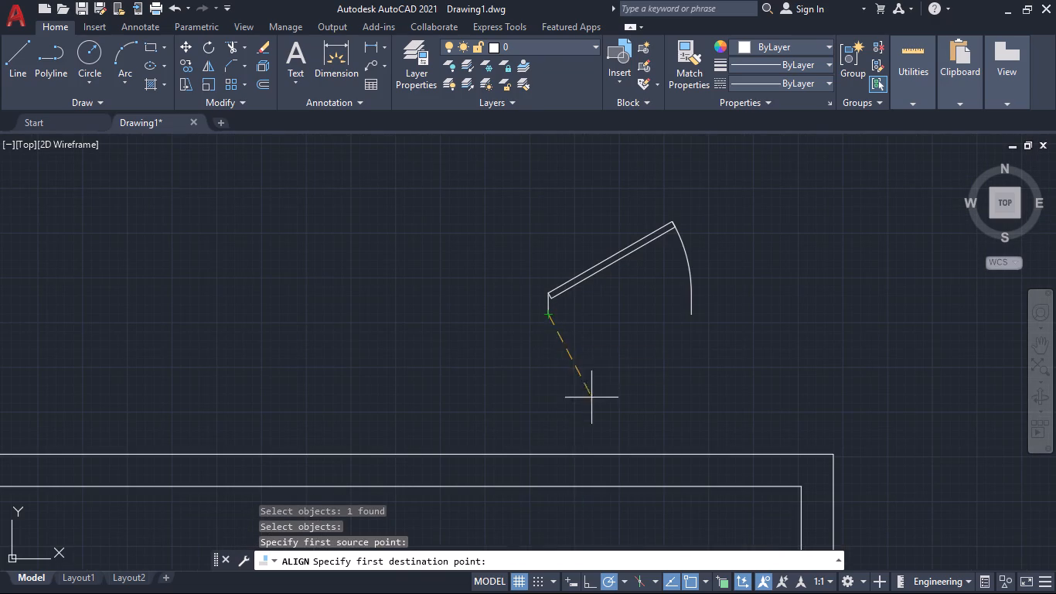
pyautogui.scroll(-3, 591, 414)
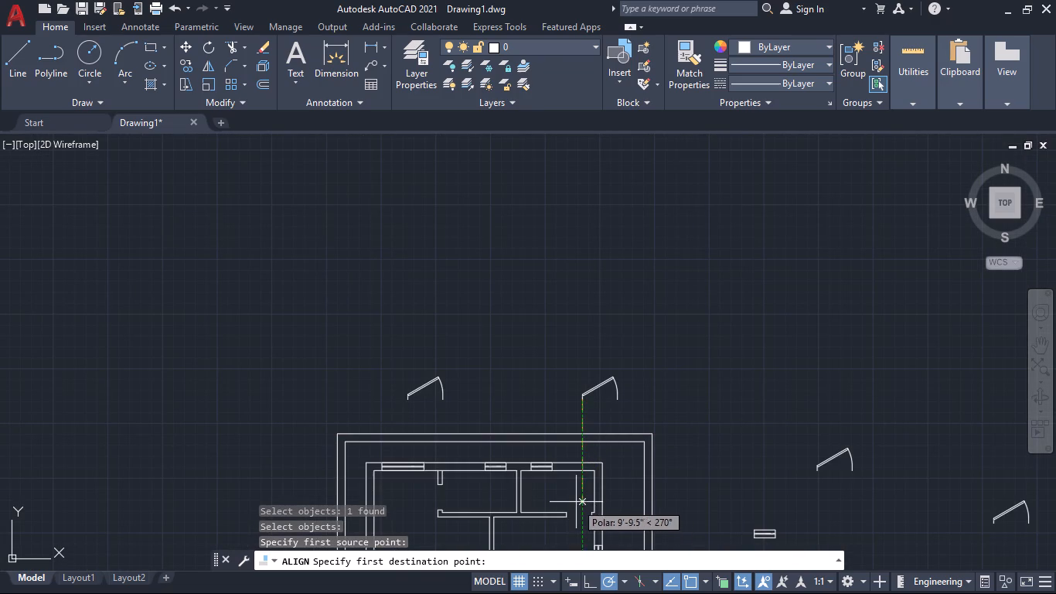
pyautogui.scroll(2, 575, 502)
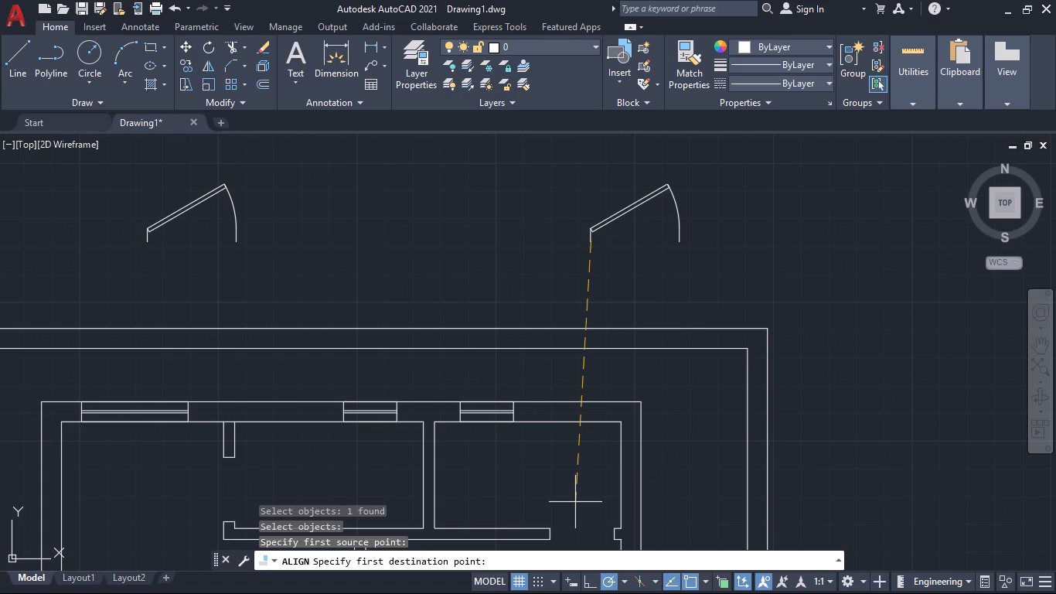
pyautogui.moveTo(575, 502); pyautogui.dragTo(557, 402, button='middle')
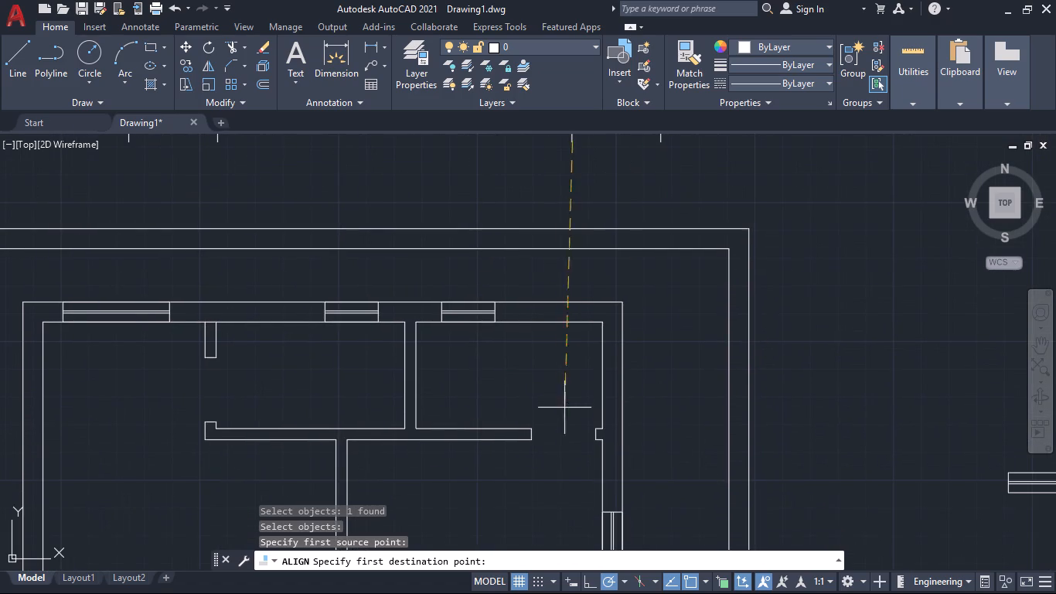
pyautogui.click(590, 435)
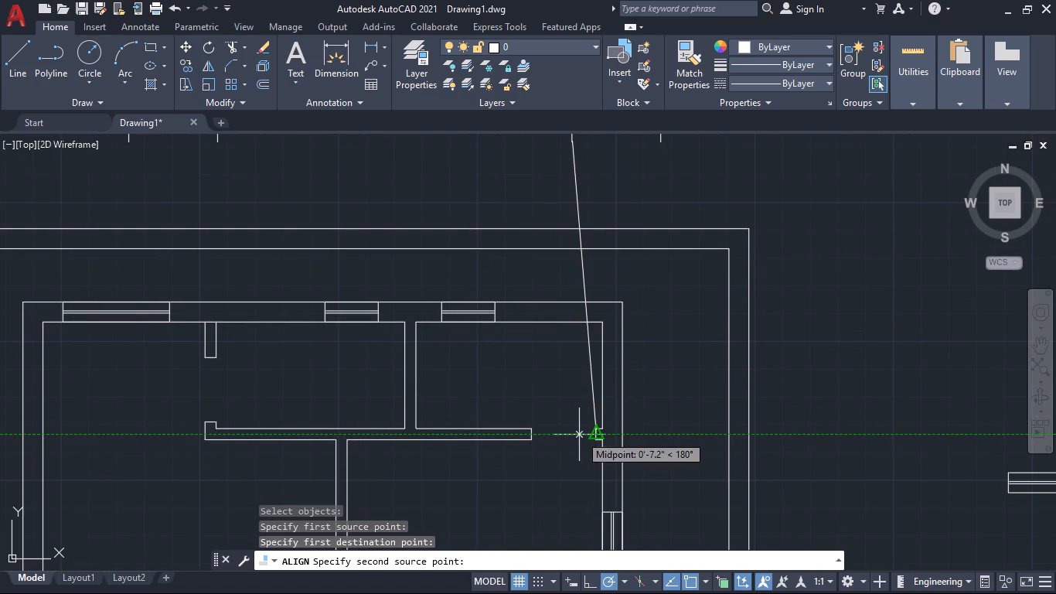
pyautogui.scroll(-2, 669, 273)
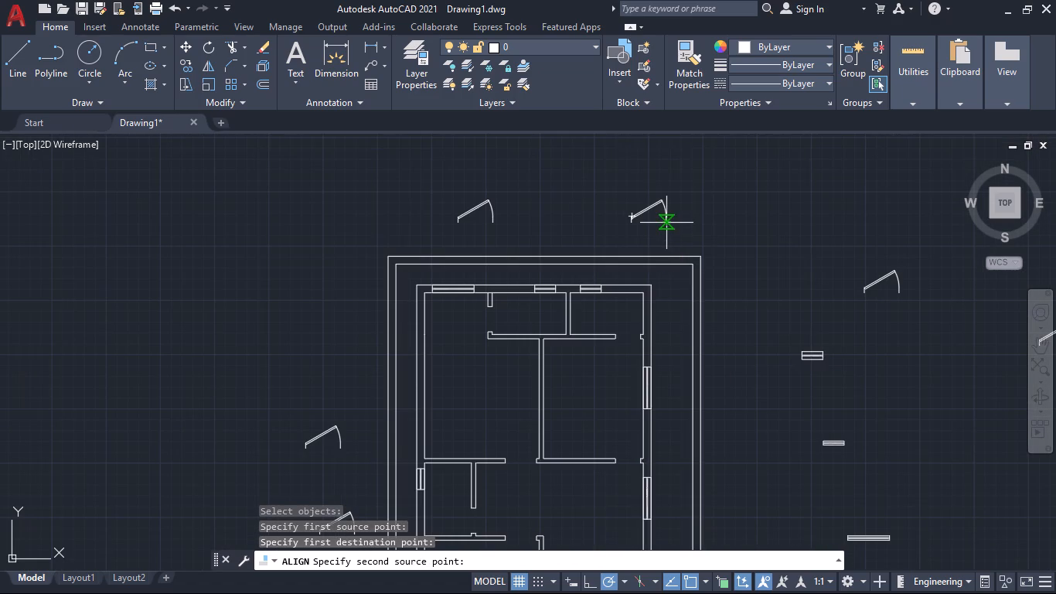
pyautogui.click(664, 222)
pyautogui.scroll(5, 619, 340)
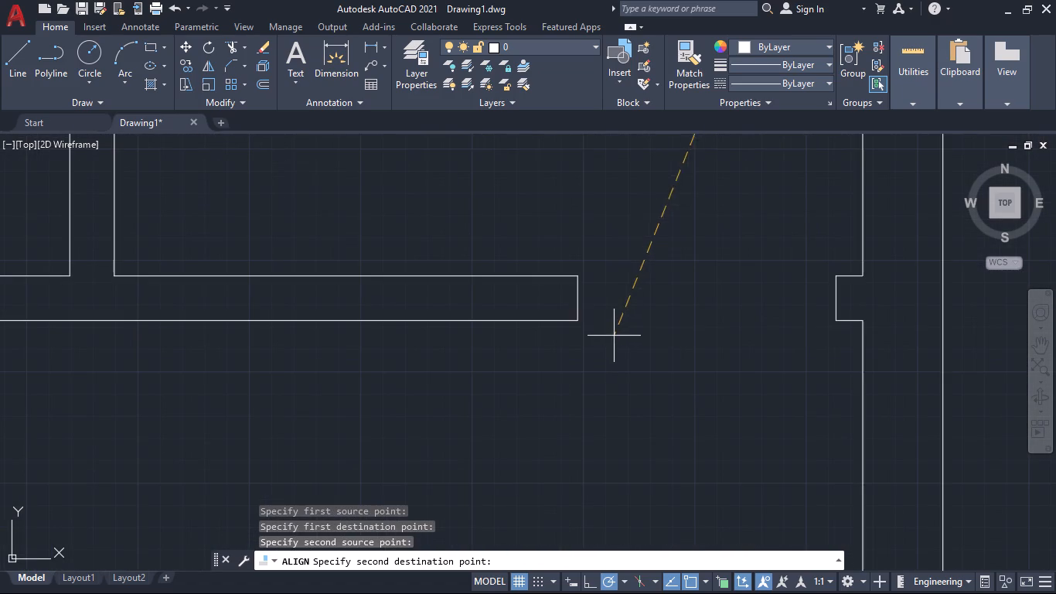
pyautogui.click(581, 299)
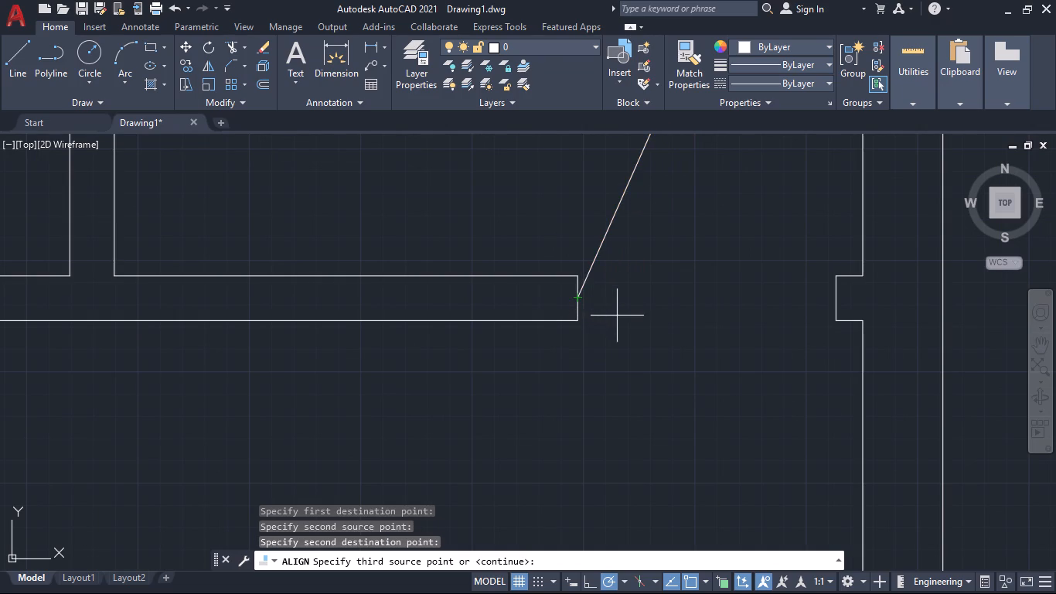
pyautogui.scroll(-1, 635, 329)
pyautogui.press('Return')
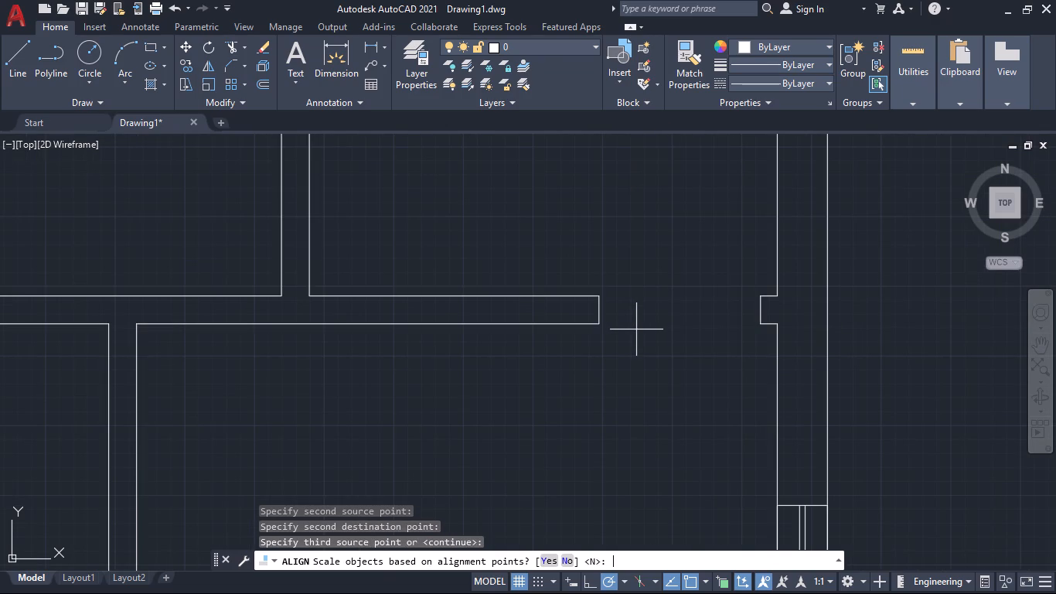
pyautogui.click(549, 560)
pyautogui.scroll(-2, 684, 472)
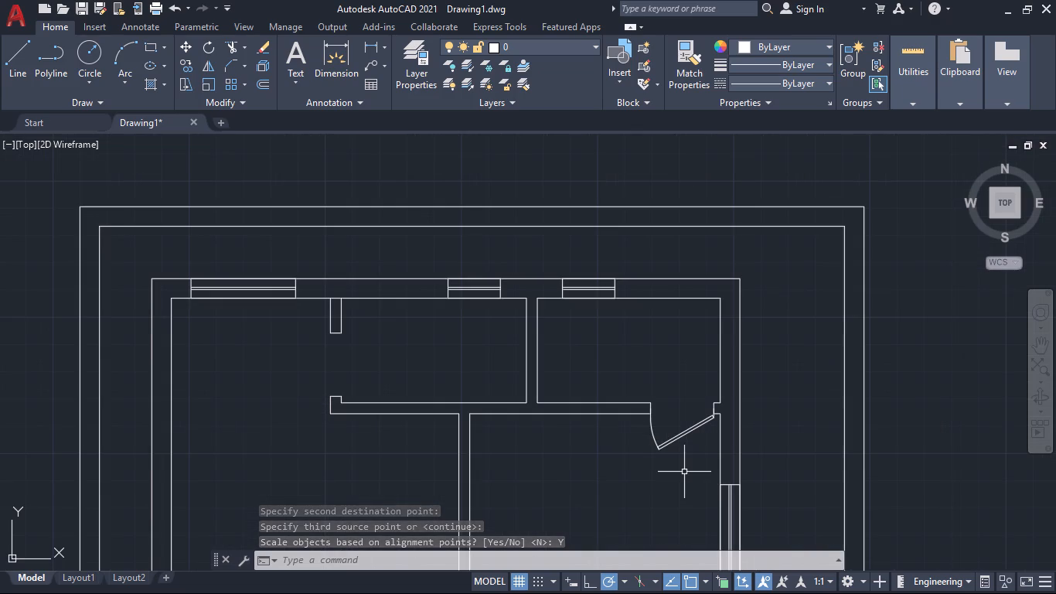
# Flip the aligned door vertically so its leaf swings up into the upper-right room.
pyautogui.click(690, 434)
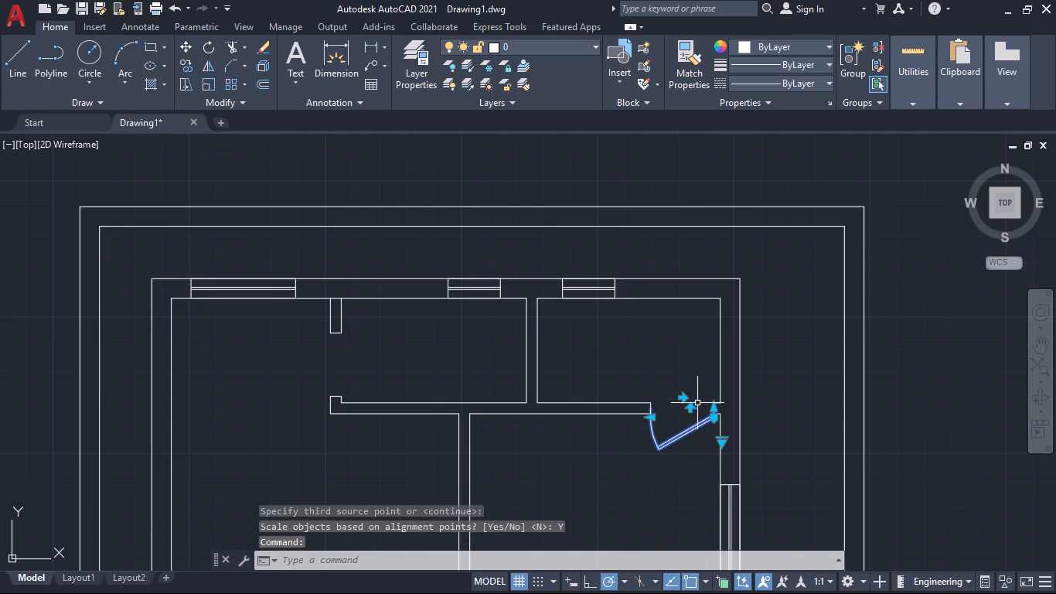
pyautogui.click(692, 408)
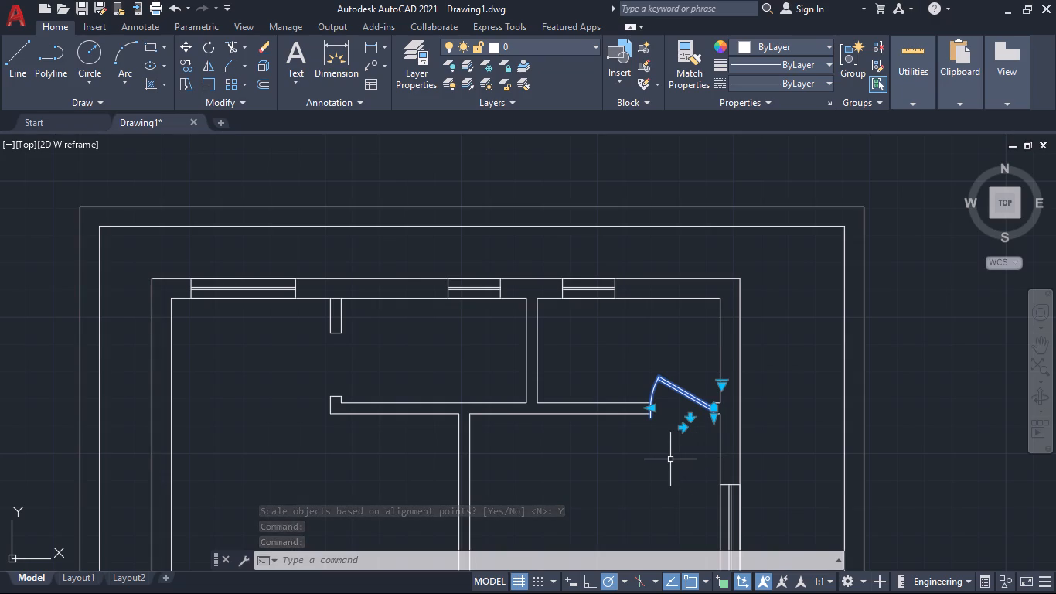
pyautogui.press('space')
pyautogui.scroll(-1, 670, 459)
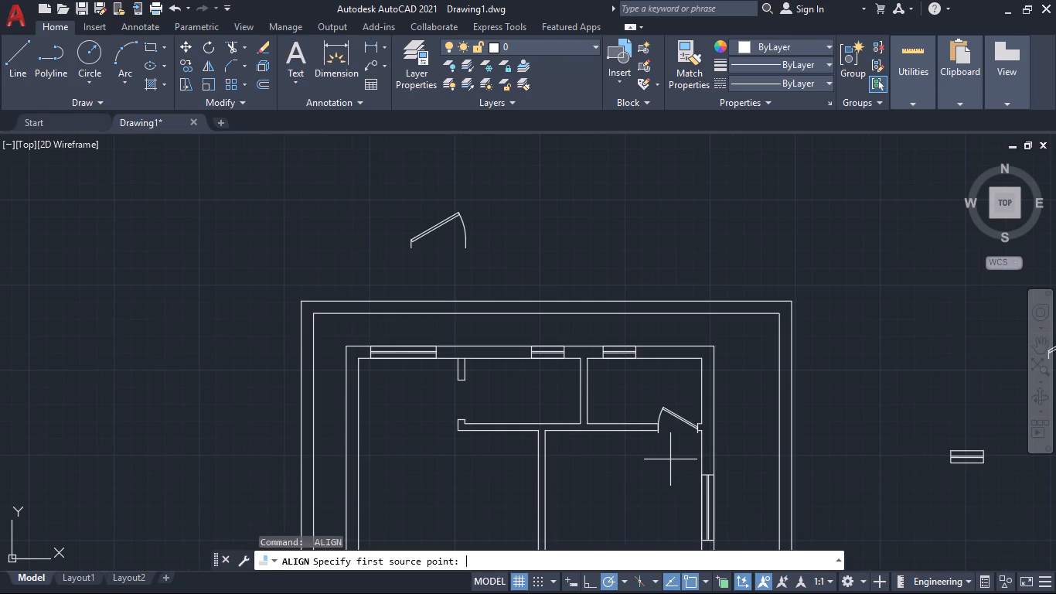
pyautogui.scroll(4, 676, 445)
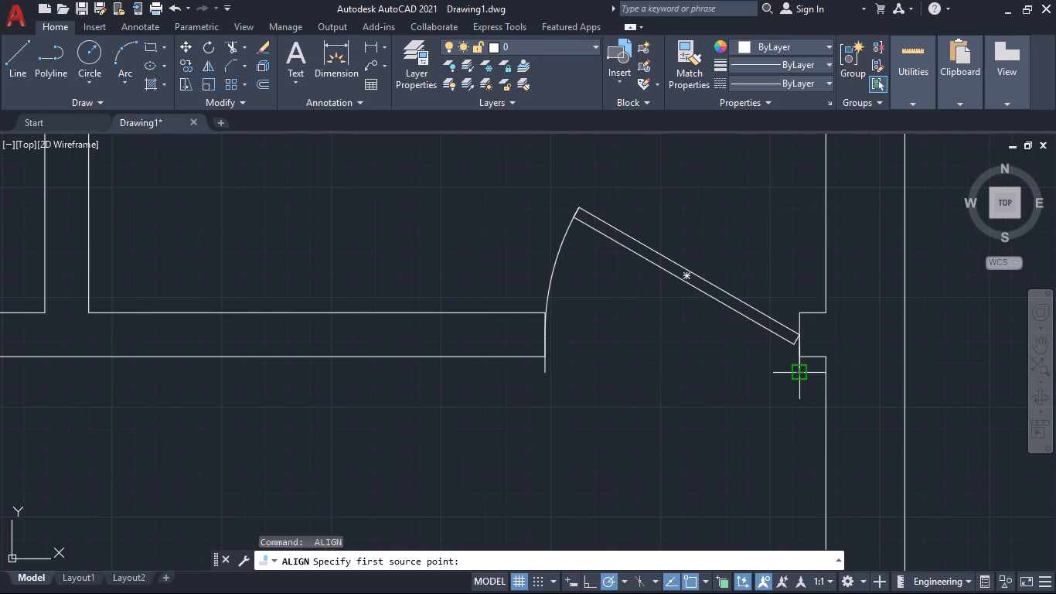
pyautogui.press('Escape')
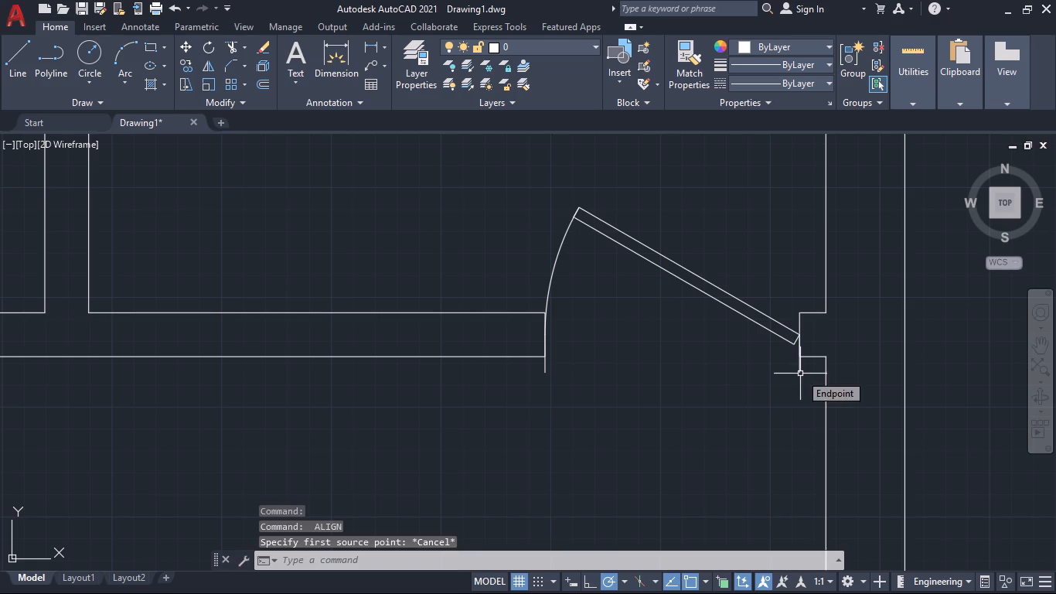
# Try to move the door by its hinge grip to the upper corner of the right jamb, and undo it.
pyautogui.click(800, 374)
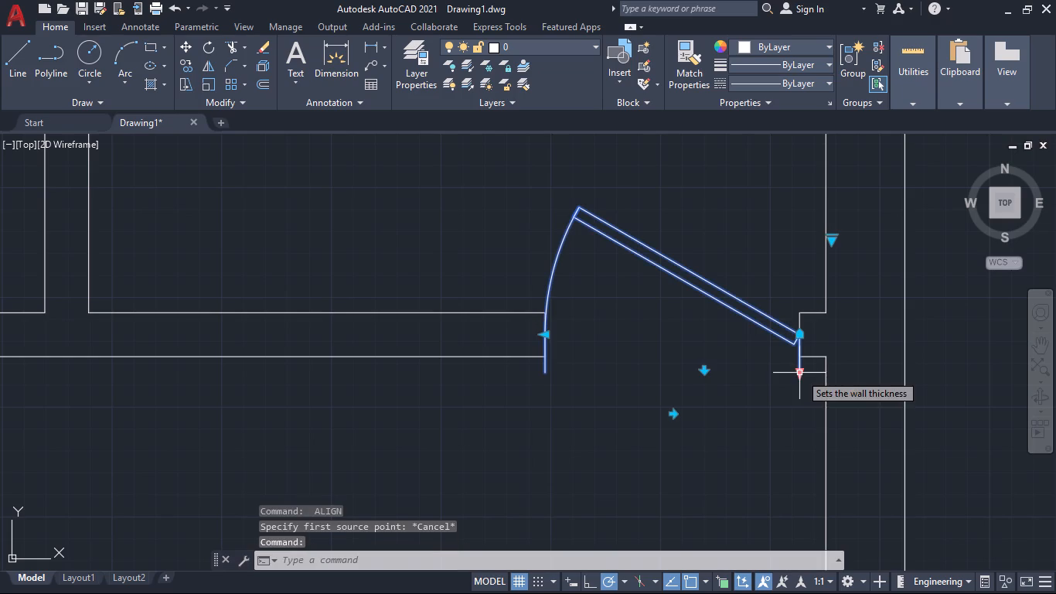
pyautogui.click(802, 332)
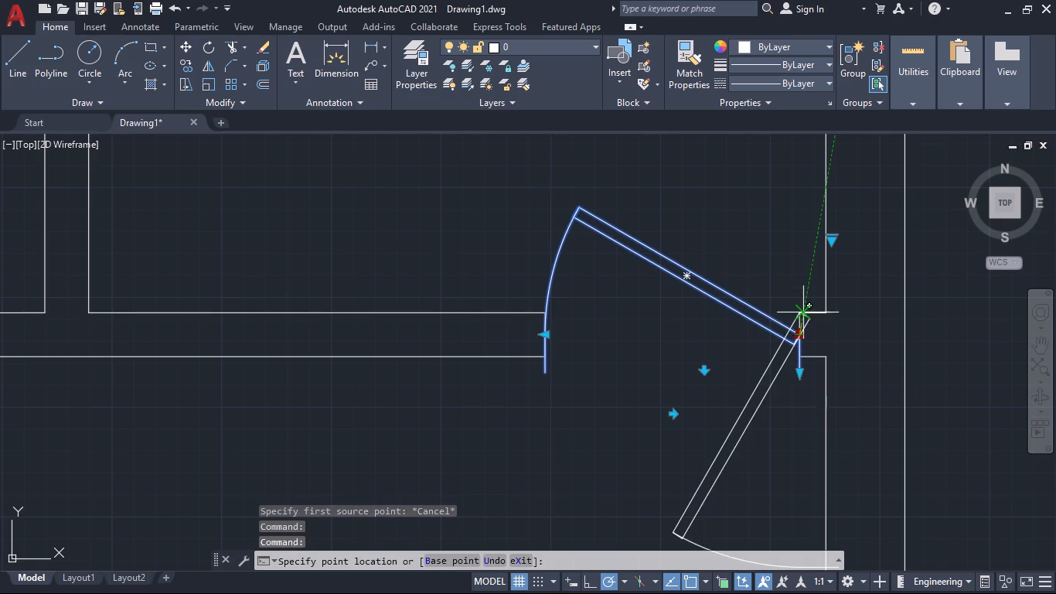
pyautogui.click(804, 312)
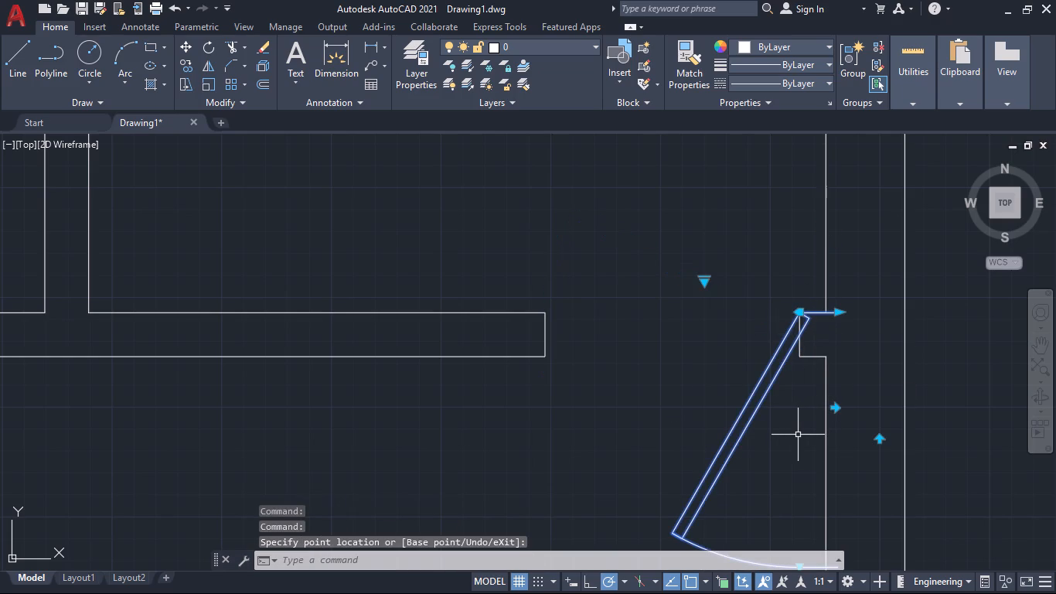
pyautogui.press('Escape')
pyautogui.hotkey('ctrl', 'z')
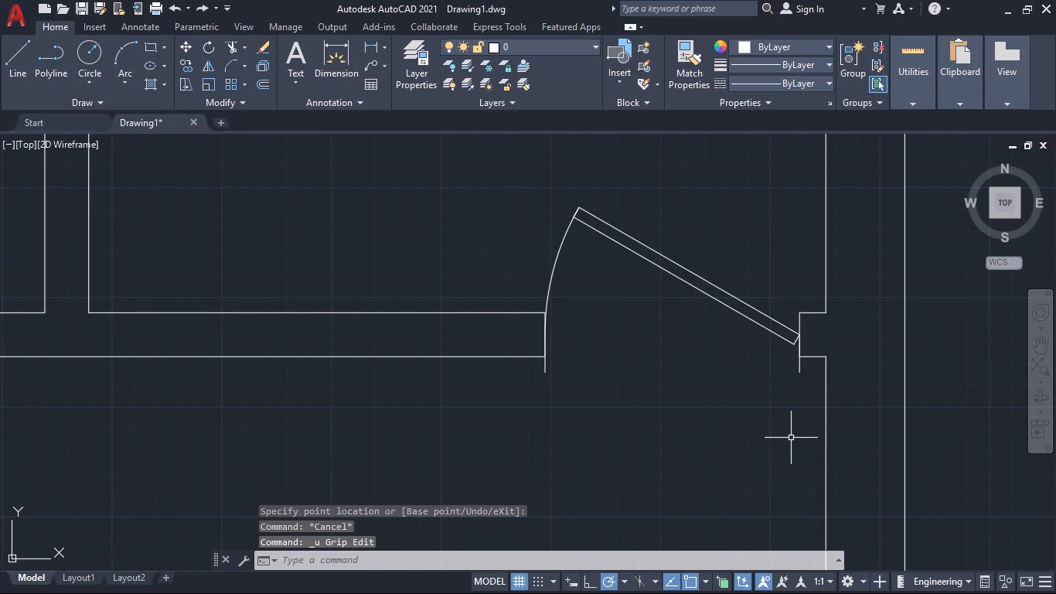
# Move the flipped door up from its lower-right endpoint to the midpoint of the opening's right jamb.
pyautogui.press('m')
pyautogui.press('Return')
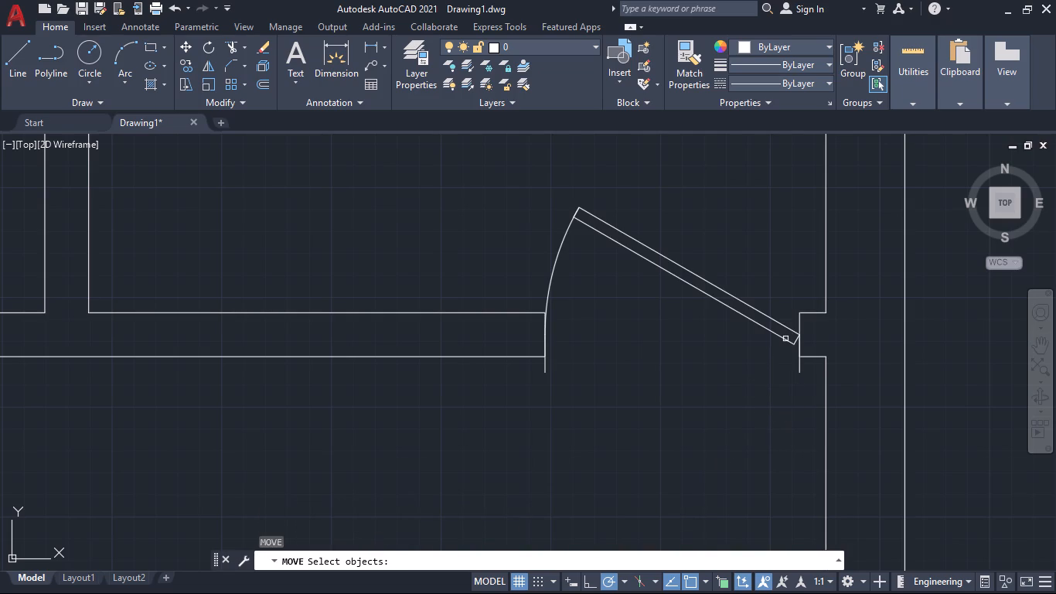
pyautogui.click(786, 338)
pyautogui.press('Return')
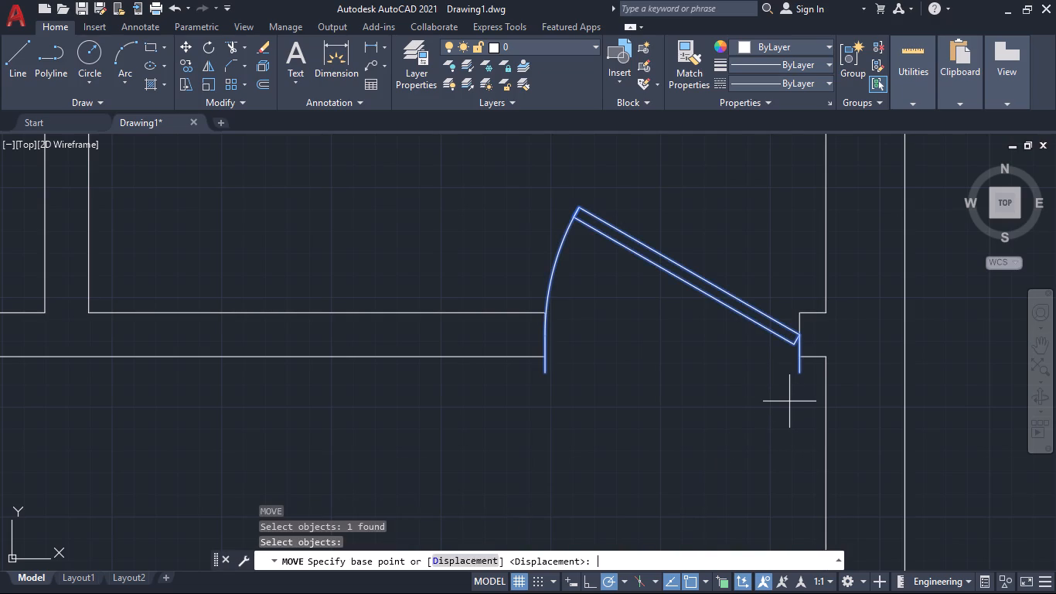
pyautogui.click(799, 374)
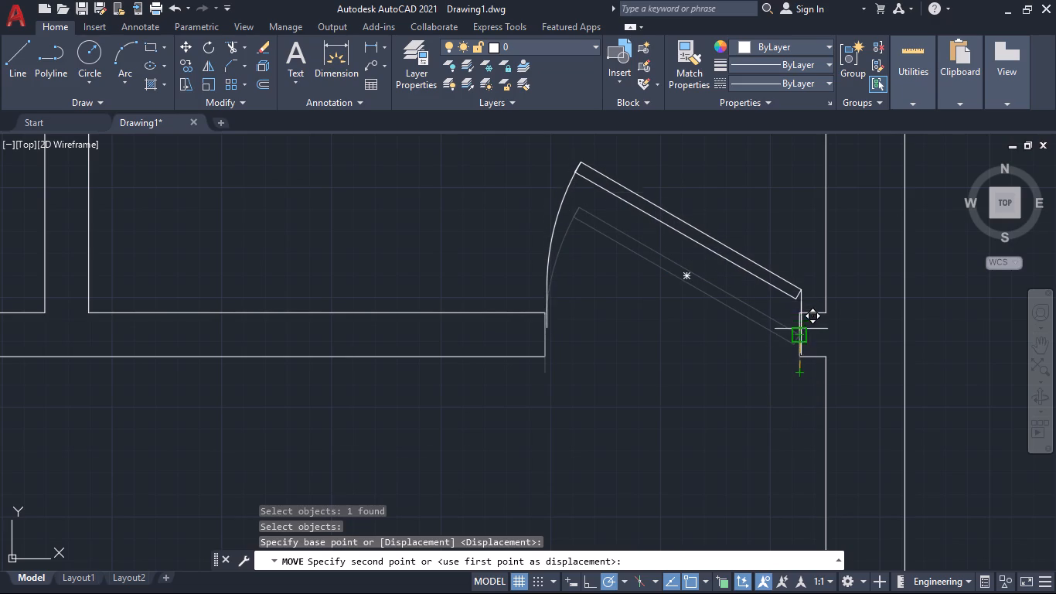
pyautogui.click(801, 332)
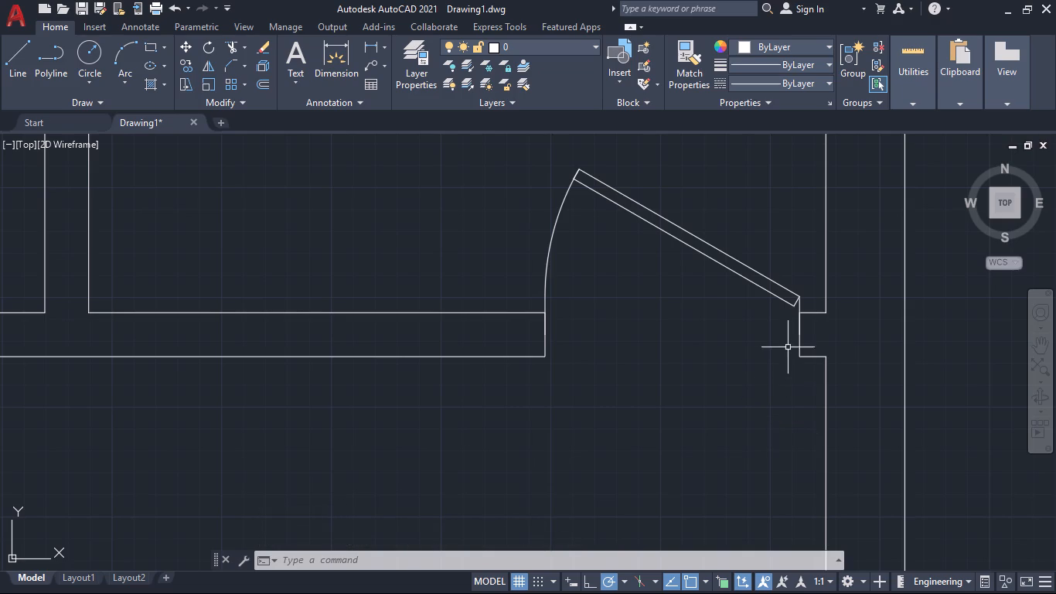
# Move the upper-right room's door down from its lower-right endpoint along the right jamb so its hinge meets the jamb's upper corner.
pyautogui.click(798, 303)
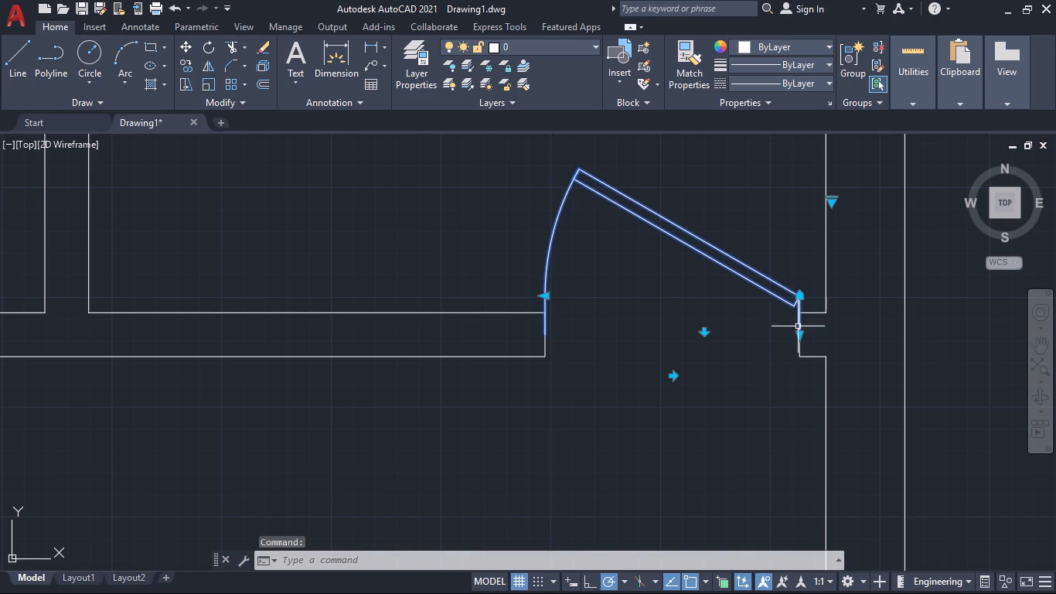
pyautogui.press('m')
pyautogui.press('Return')
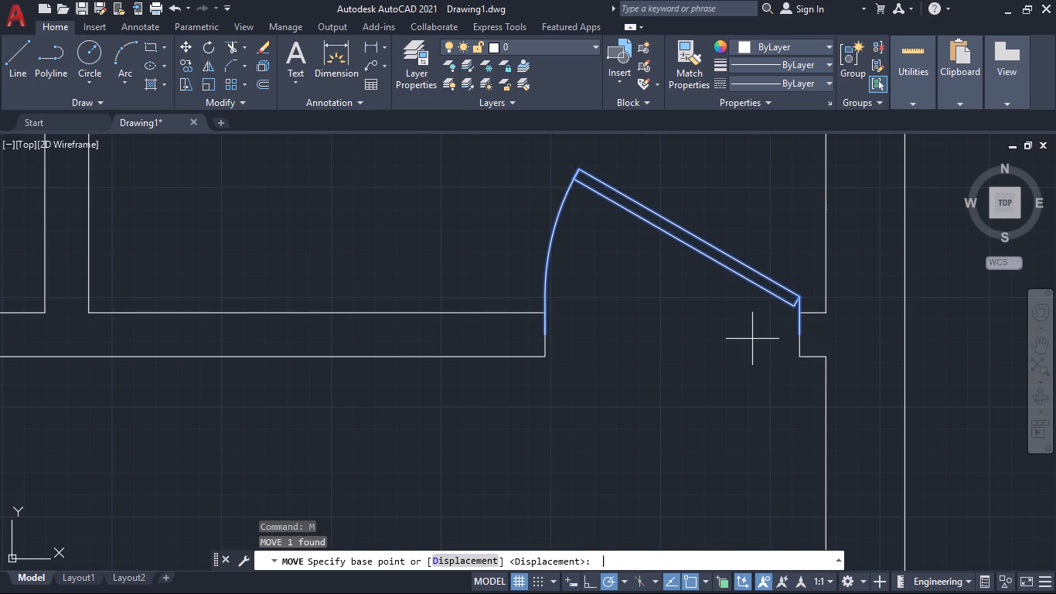
pyautogui.click(795, 333)
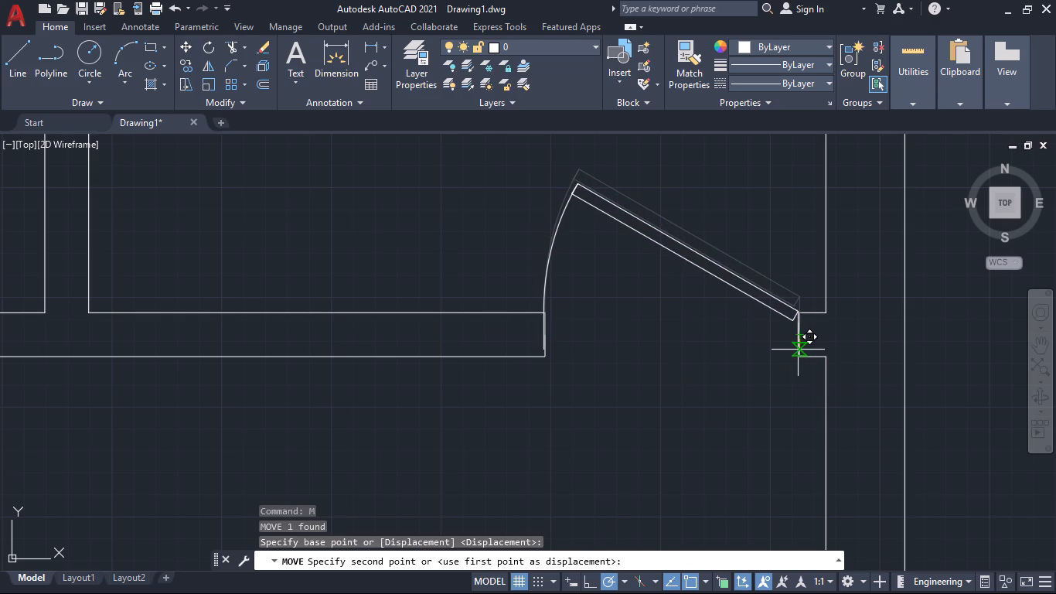
pyautogui.click(799, 350)
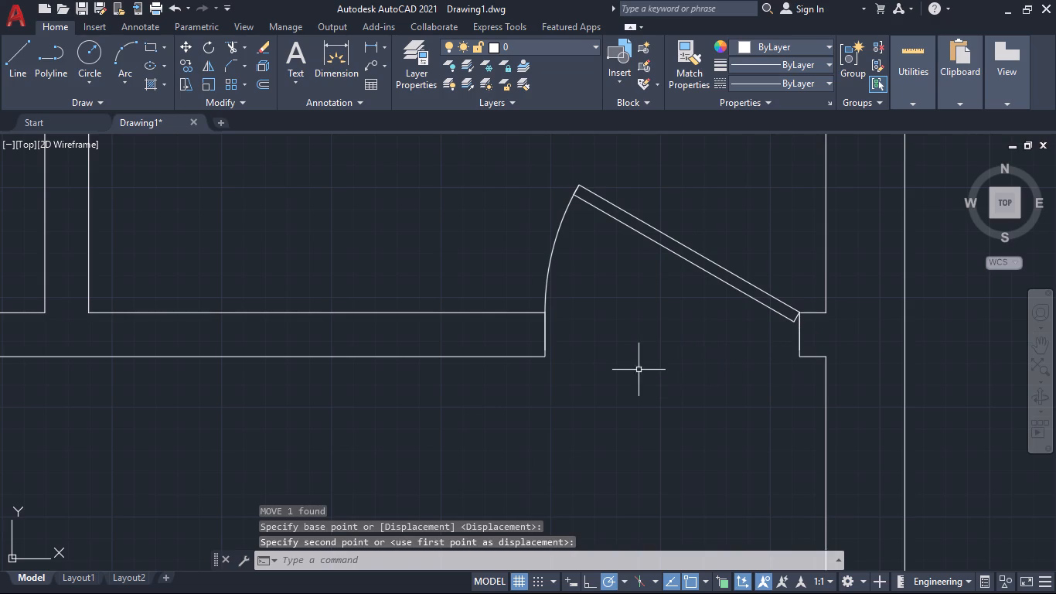
# Align and scale the door copy above the plan to the upper-middle room's west opening, matching its lower-left and lower-right endpoints to the upper and lower jambs' left corners.
pyautogui.scroll(-4, 610, 369)
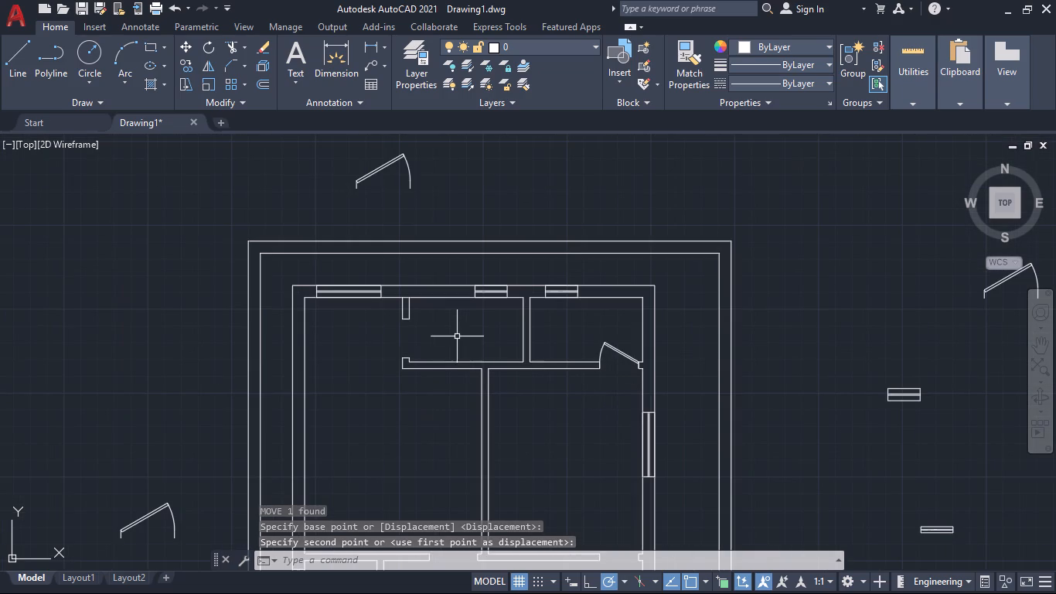
pyautogui.moveTo(460, 339); pyautogui.dragTo(533, 376, button='middle')
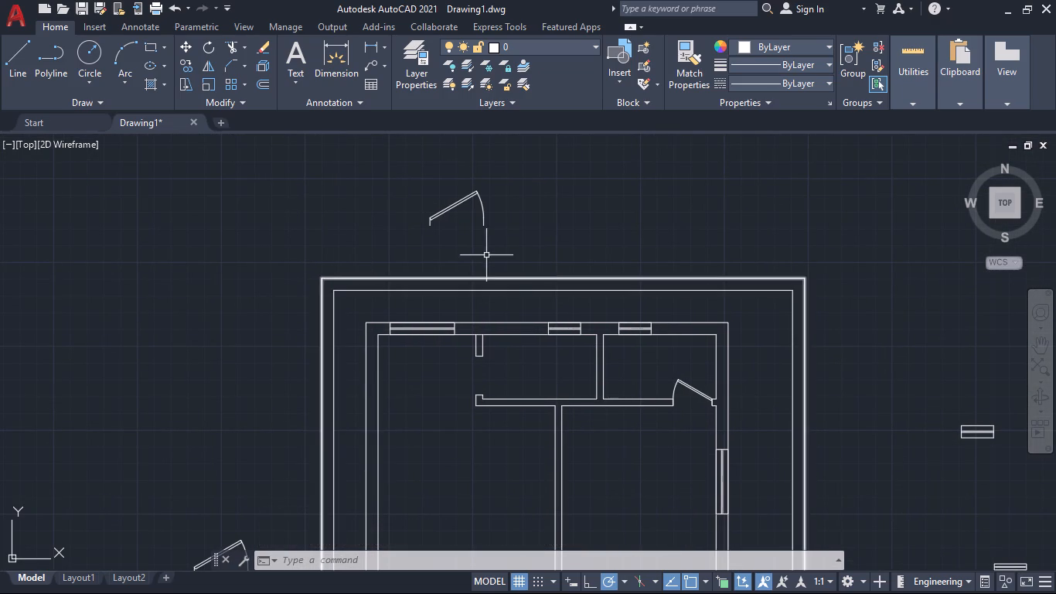
pyautogui.click(452, 209)
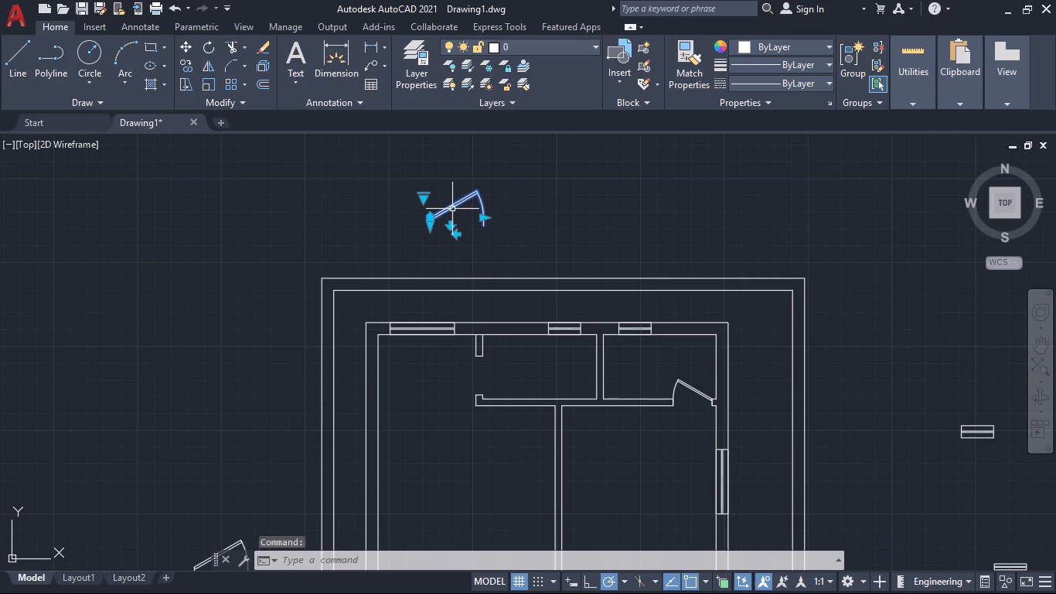
pyautogui.write('al')
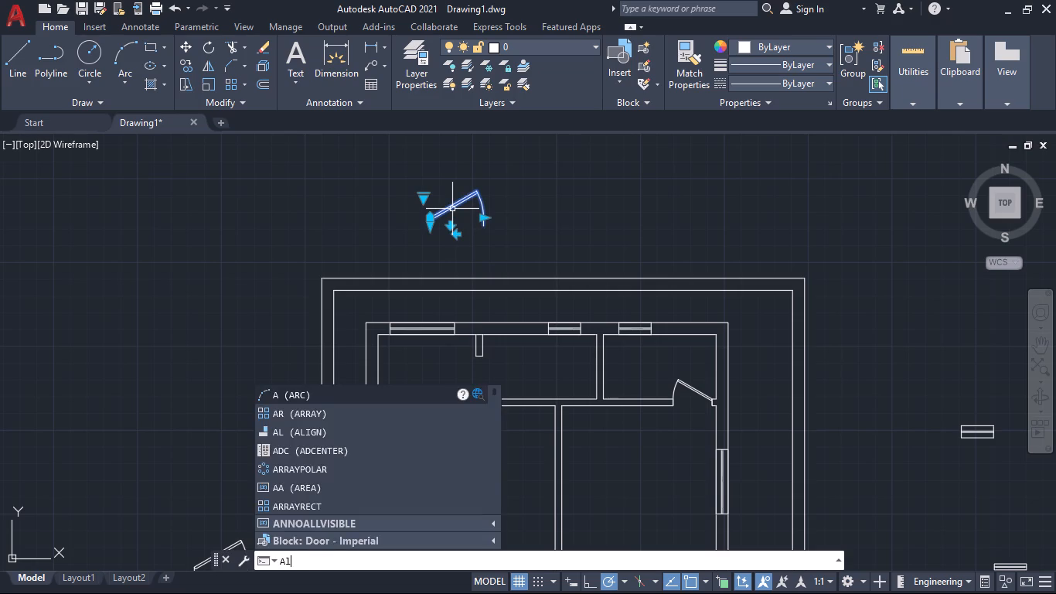
pyautogui.press('Return')
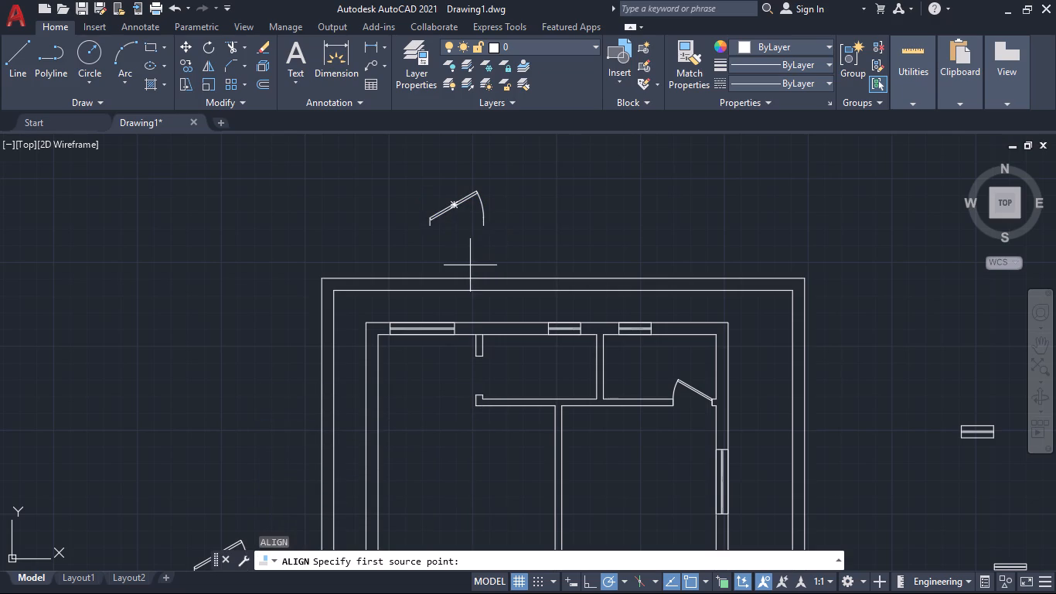
pyautogui.scroll(1, 417, 246)
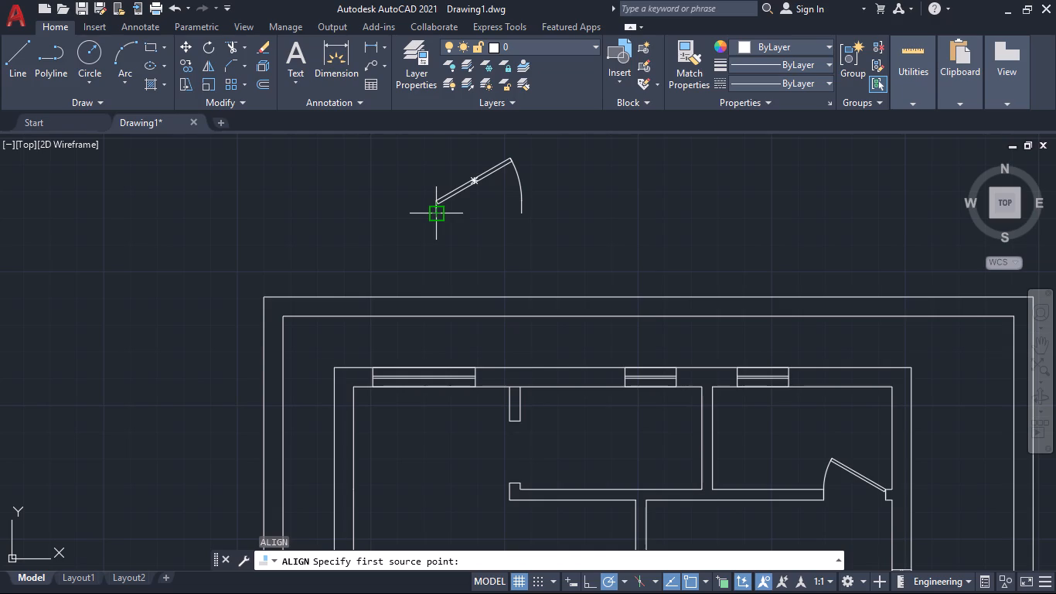
pyautogui.click(437, 219)
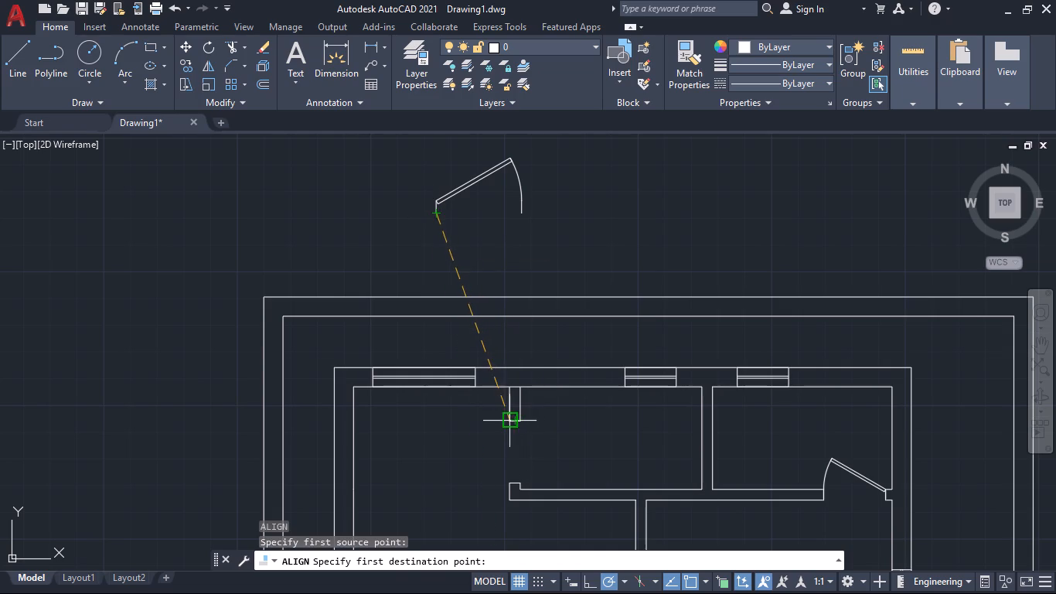
pyautogui.scroll(4, 506, 422)
pyautogui.click(516, 420)
pyautogui.scroll(-4, 521, 404)
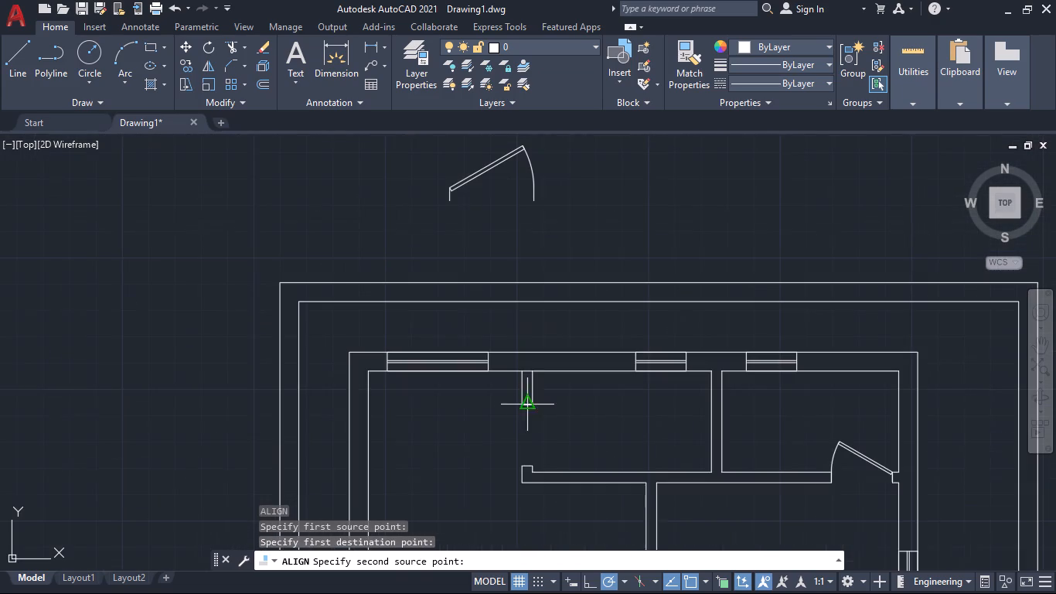
pyautogui.click(534, 197)
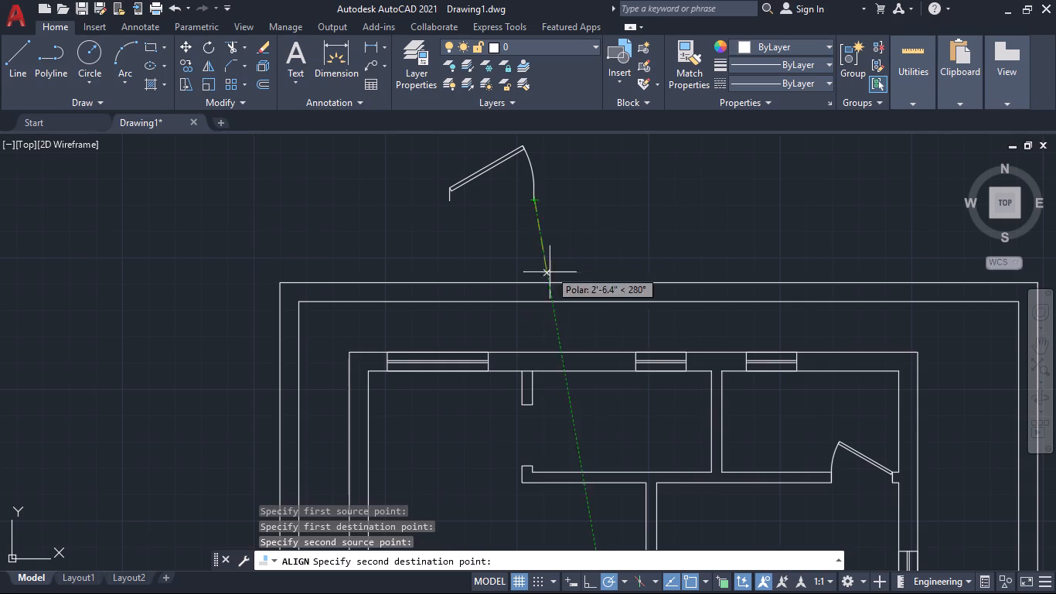
pyautogui.scroll(3, 527, 465)
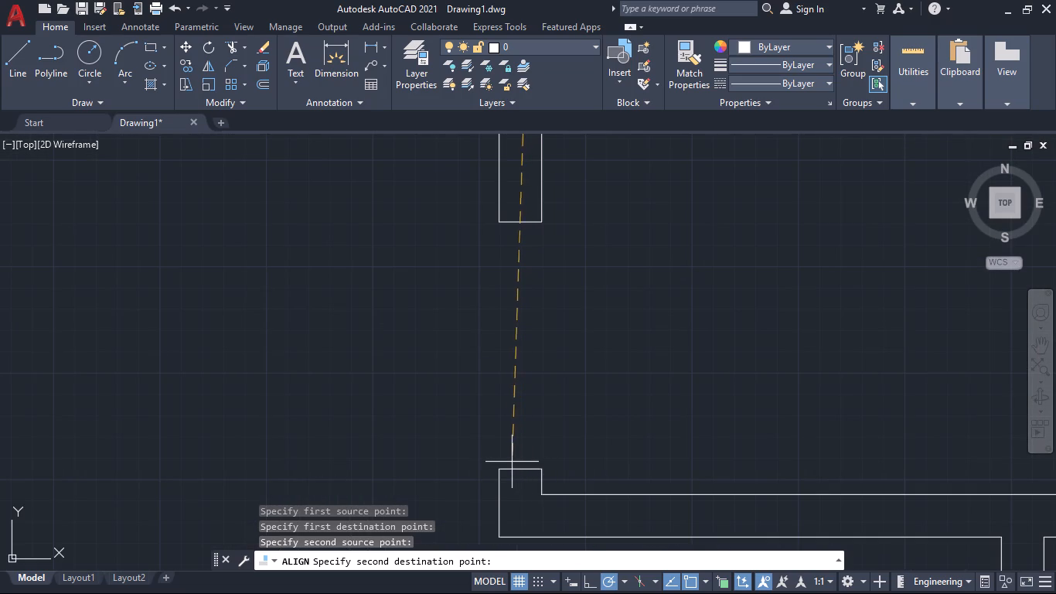
pyautogui.click(501, 470)
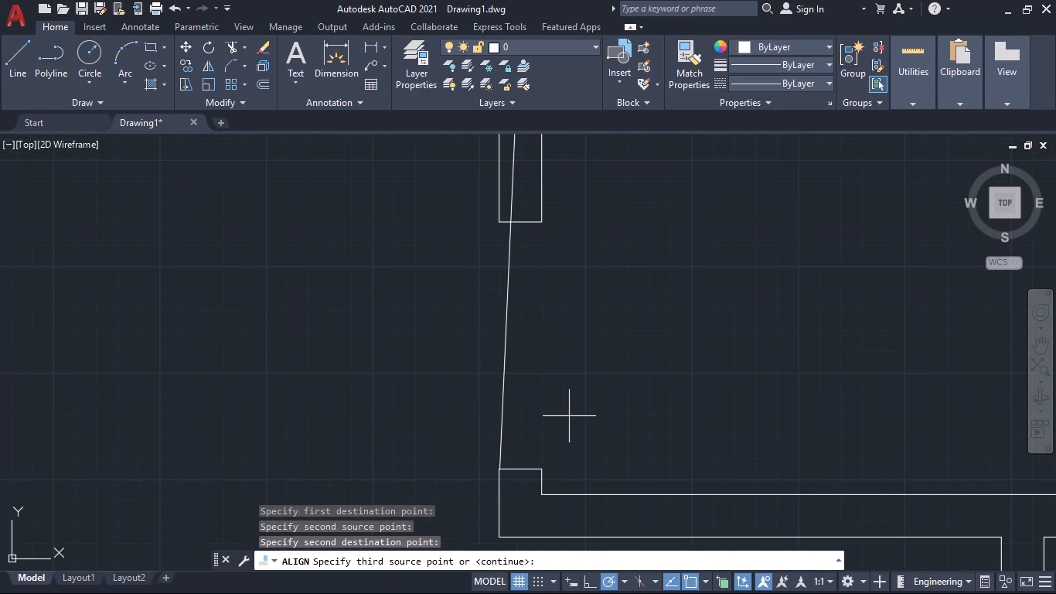
pyautogui.press('Return')
pyautogui.click(550, 561)
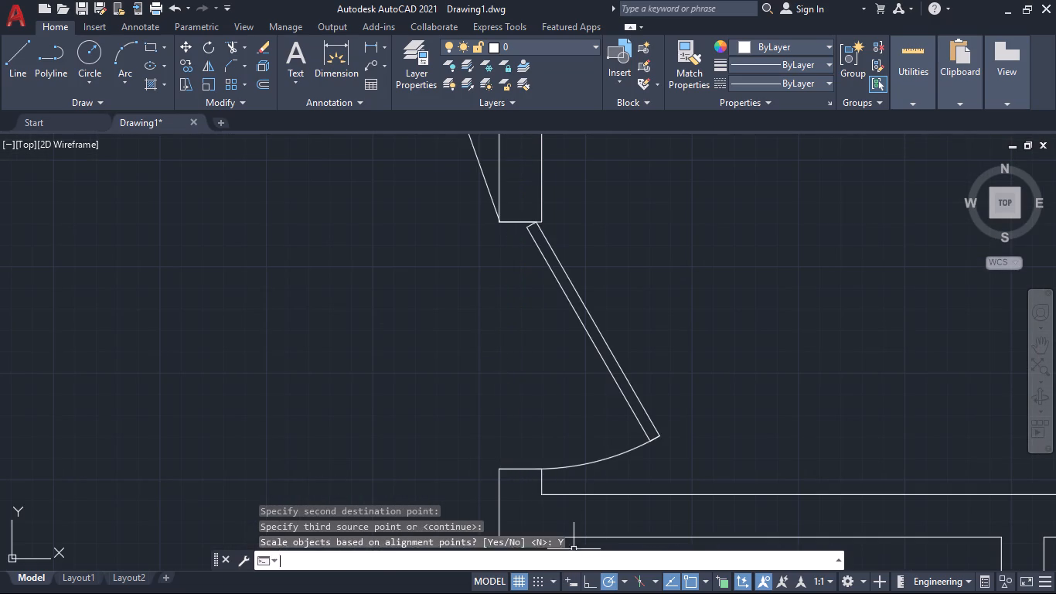
# Flip the upper-middle room's door so its hinge sits at the lower jamb and its leaf still swings into the room.
pyautogui.scroll(-2, 699, 398)
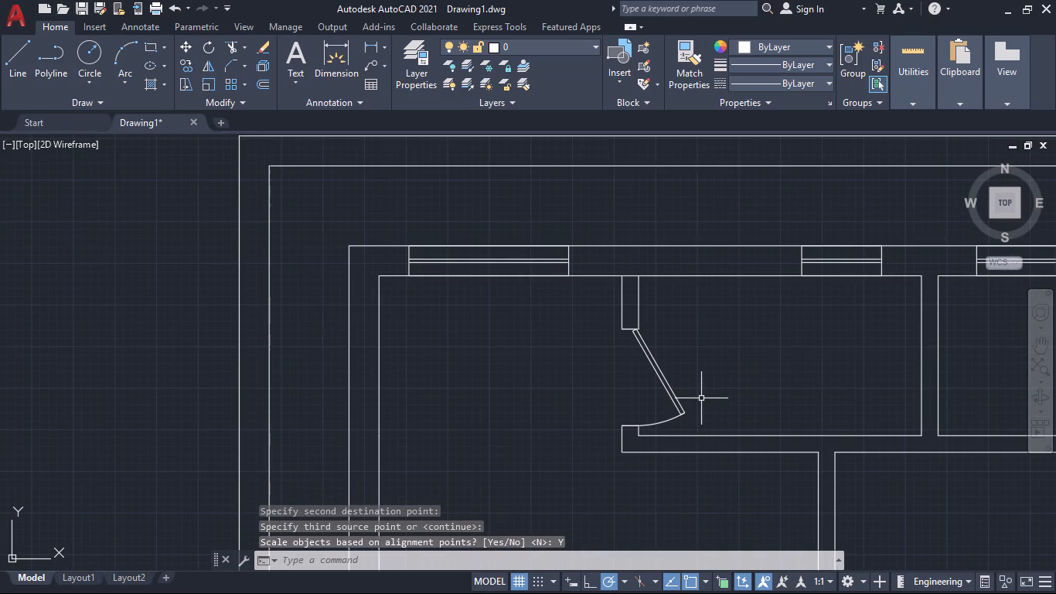
pyautogui.click(676, 394)
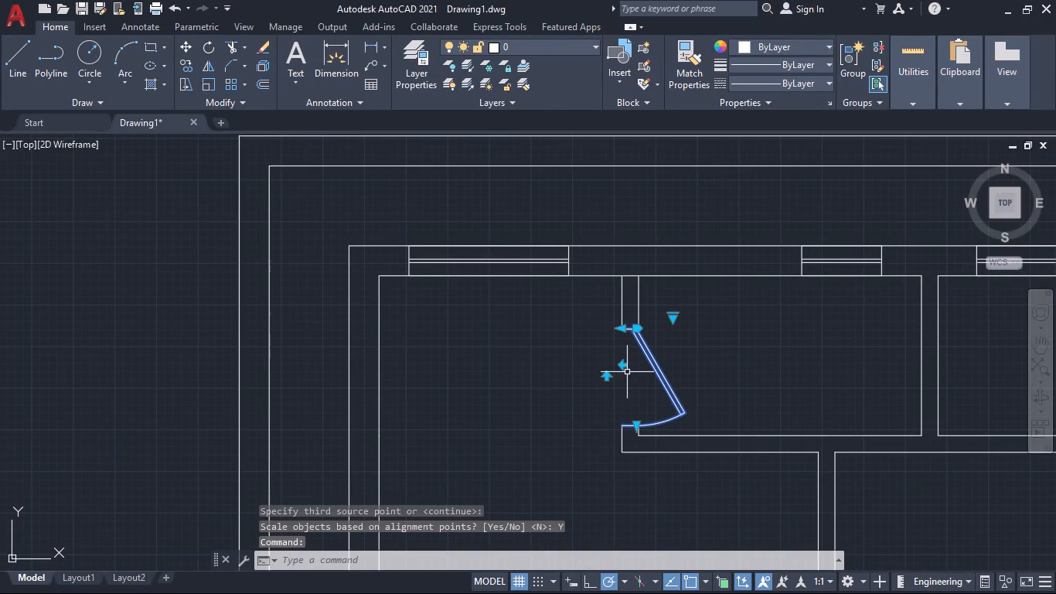
pyautogui.click(608, 377)
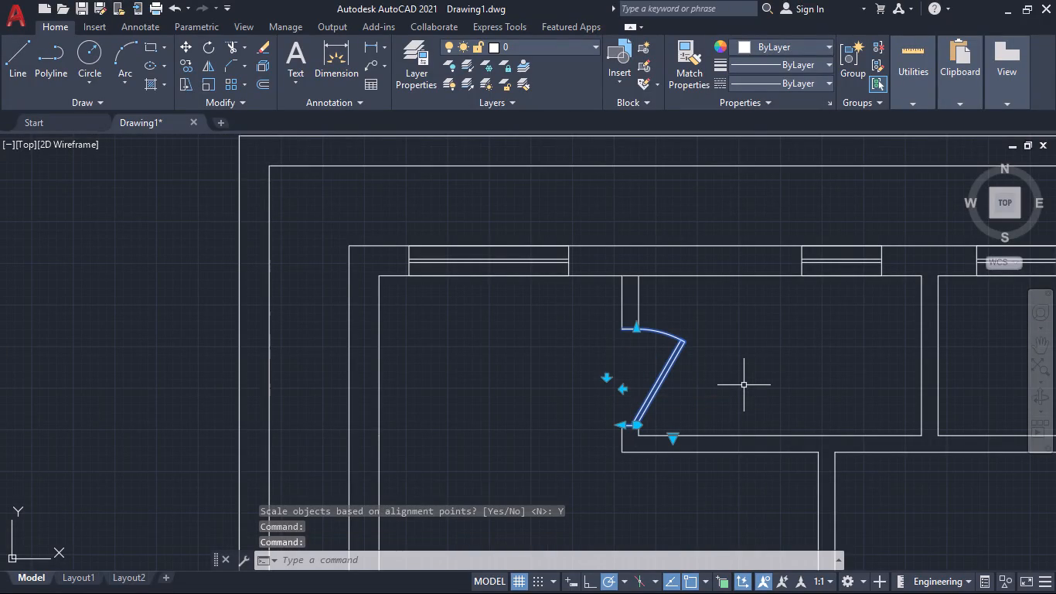
pyautogui.press('Escape')
# Align and scale the upper door copy left of the plan to the large upper-left room's bottom opening, matching lower-left and lower-right endpoints to right and left jamb midpoints.
pyautogui.scroll(-2, 739, 395)
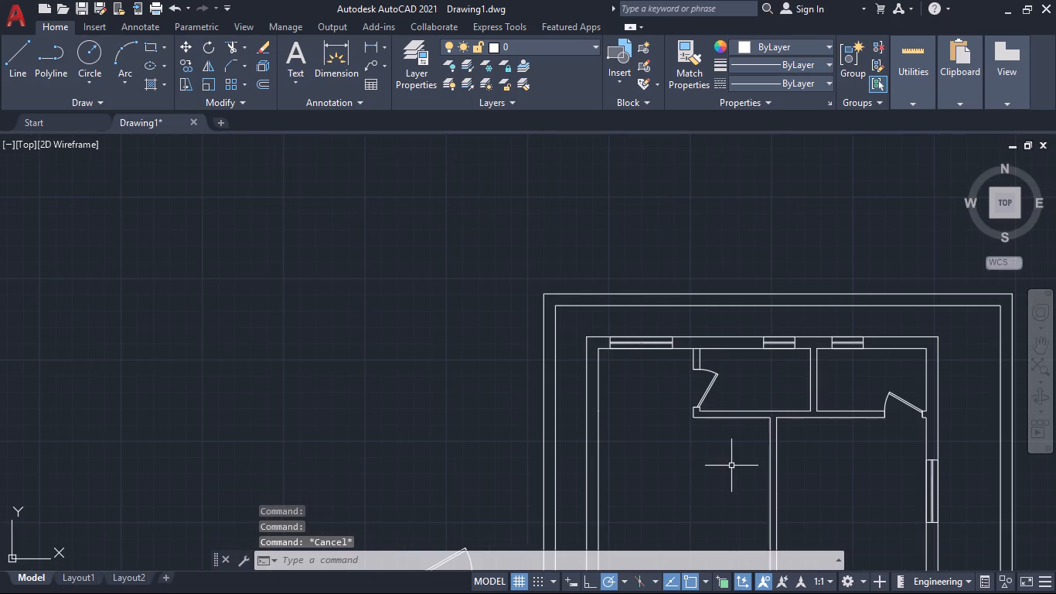
pyautogui.moveTo(731, 466); pyautogui.dragTo(650, 428, button='middle')
pyautogui.scroll(-2, 651, 439)
pyautogui.moveTo(640, 463); pyautogui.dragTo(610, 398, button='middle')
pyautogui.scroll(3, 636, 454)
pyautogui.moveTo(627, 441); pyautogui.dragTo(764, 399, button='middle')
pyautogui.click(274, 237)
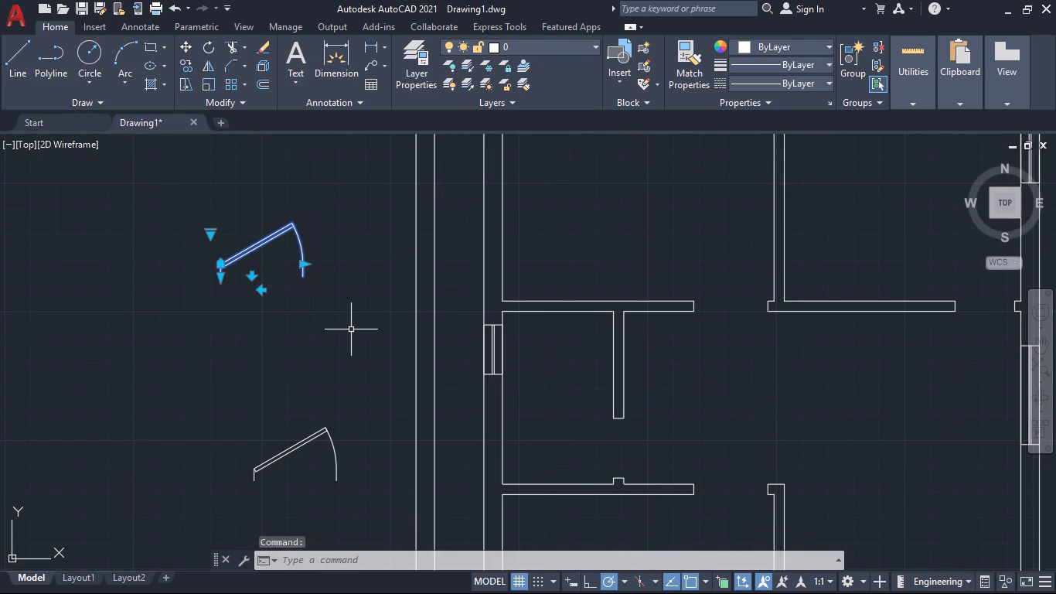
pyautogui.press('a')
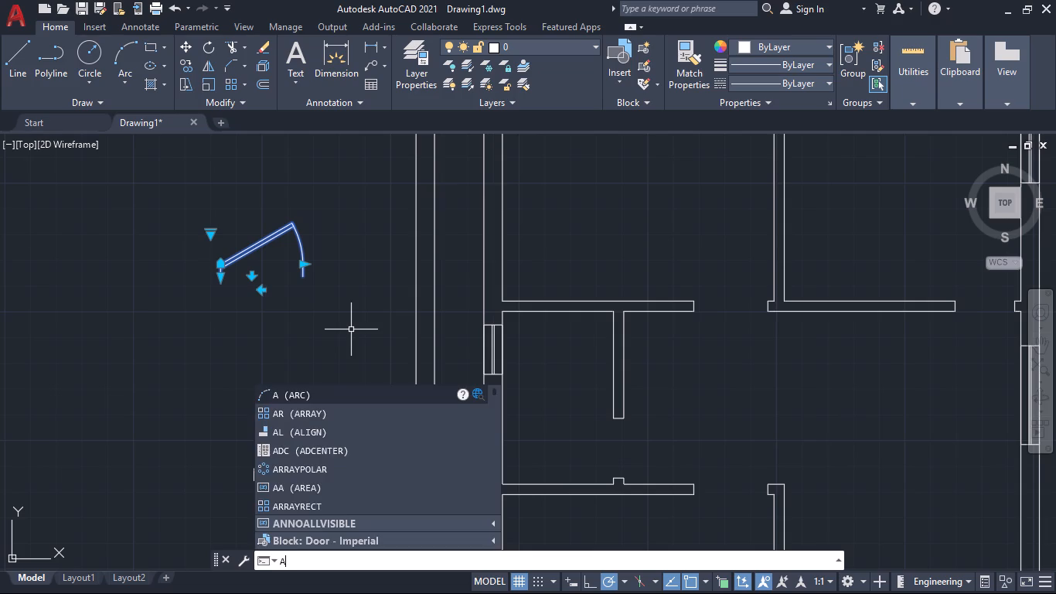
pyautogui.press('l')
pyautogui.press('Return')
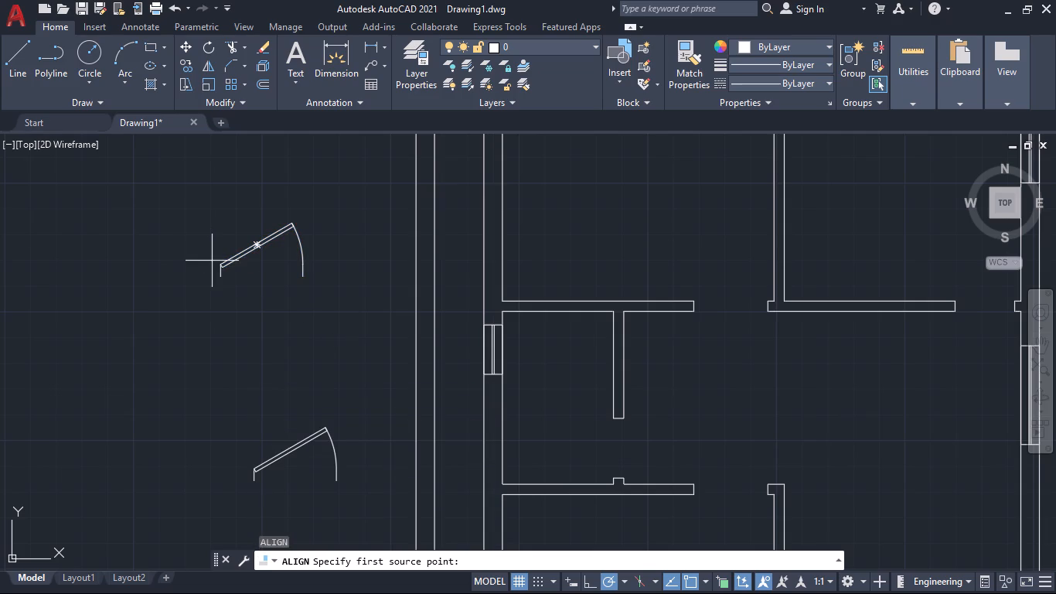
pyautogui.scroll(3, 221, 282)
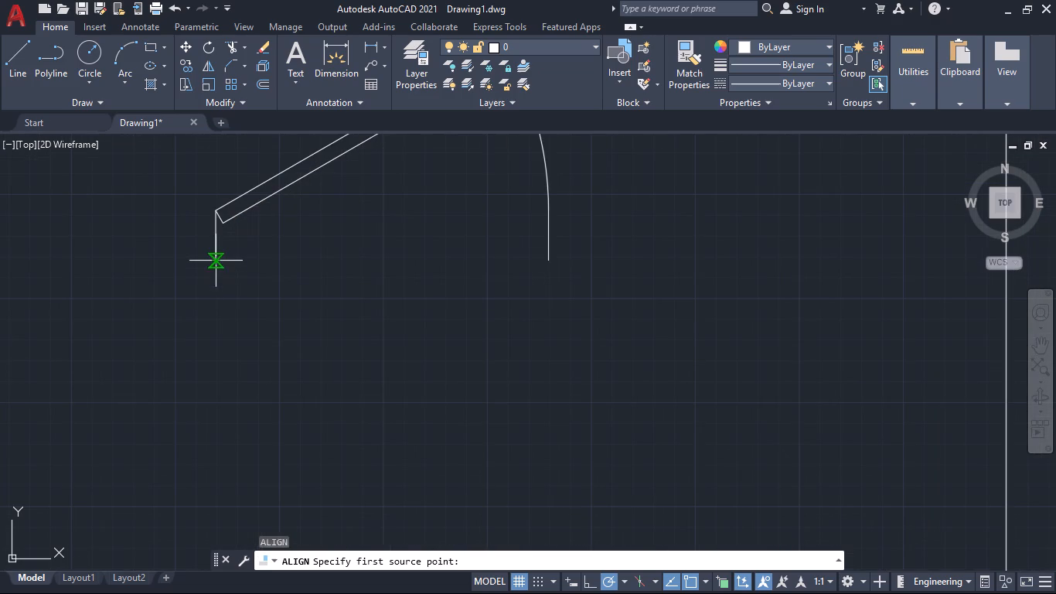
pyautogui.click(213, 263)
pyautogui.scroll(-3, 456, 298)
pyautogui.moveTo(825, 271); pyautogui.dragTo(449, 290, button='middle')
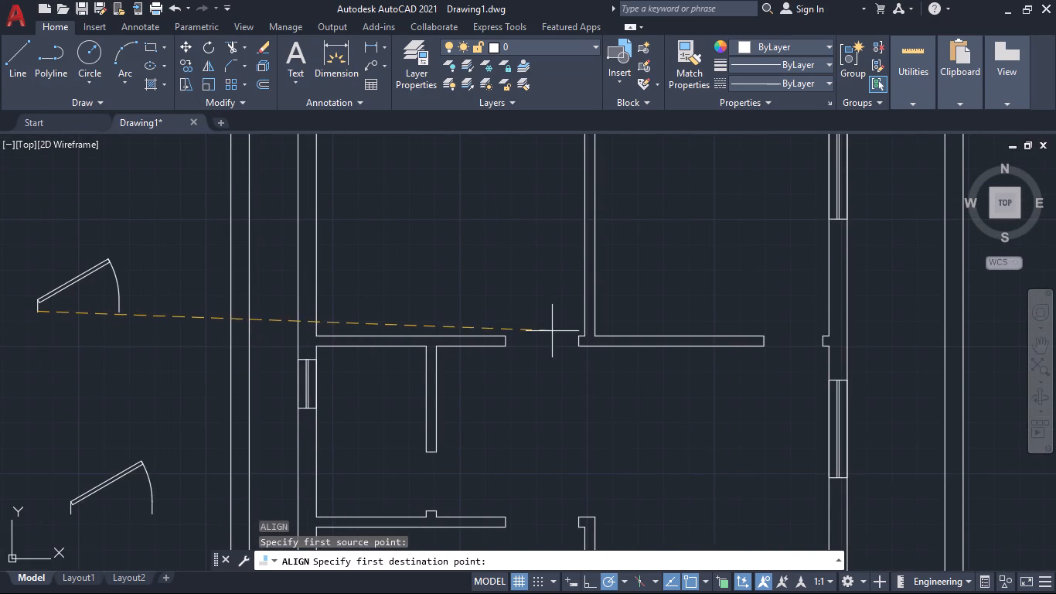
pyautogui.click(576, 341)
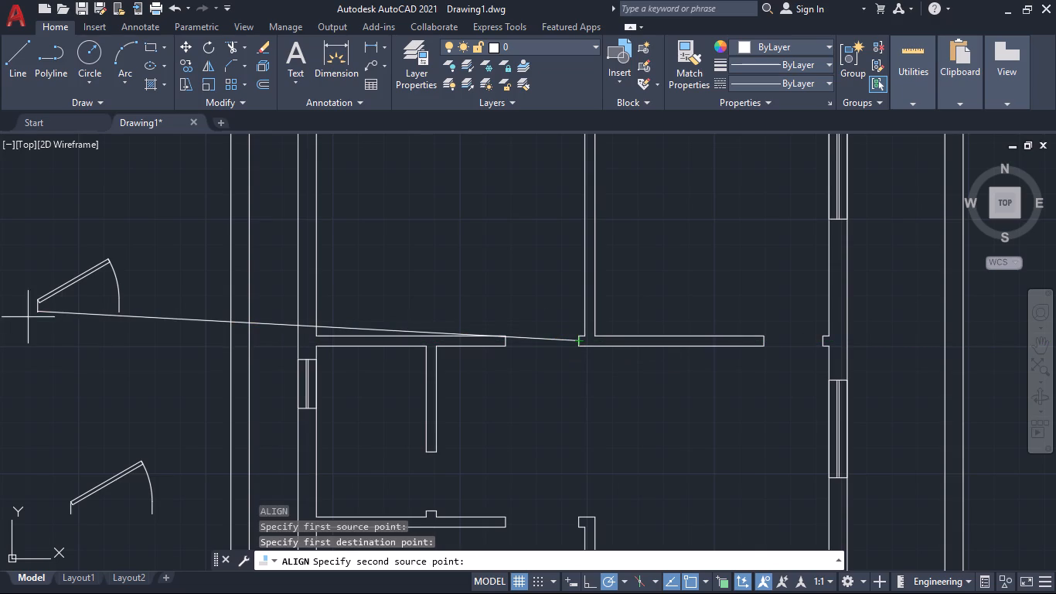
pyautogui.click(118, 314)
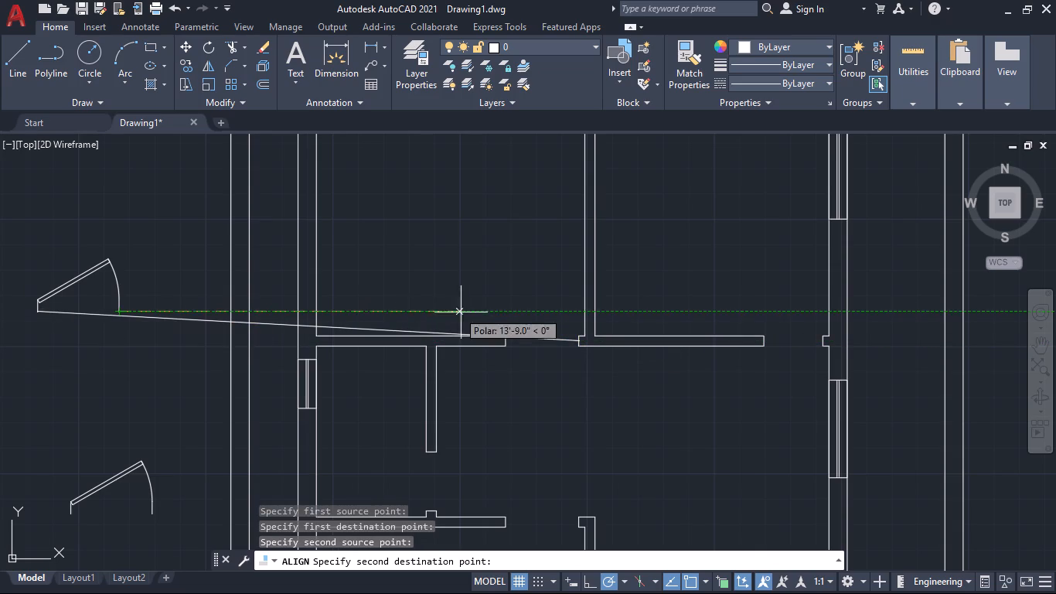
pyautogui.scroll(6, 499, 346)
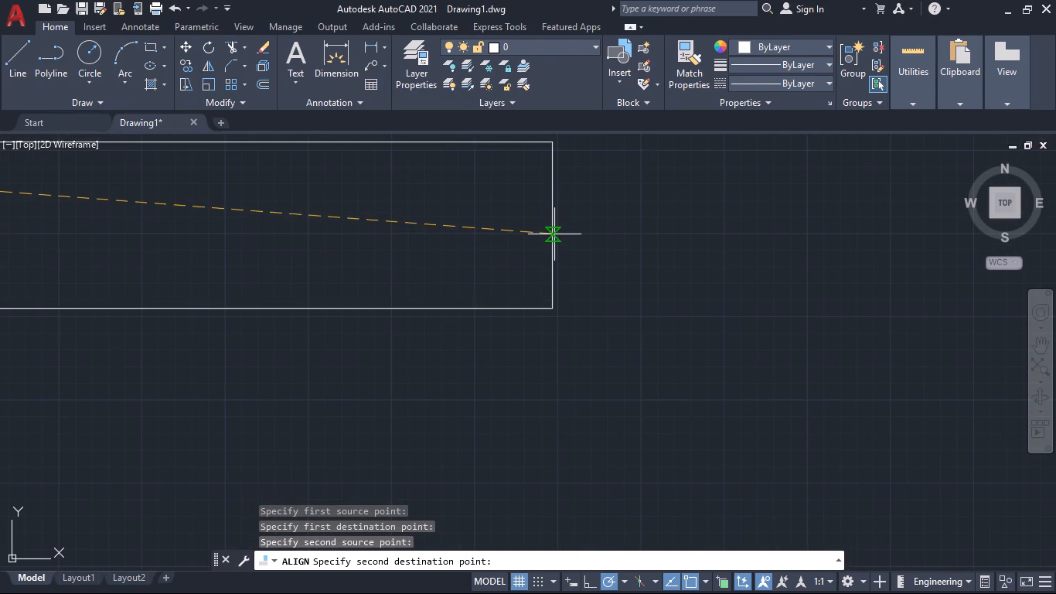
pyautogui.click(553, 225)
pyautogui.scroll(-4, 634, 306)
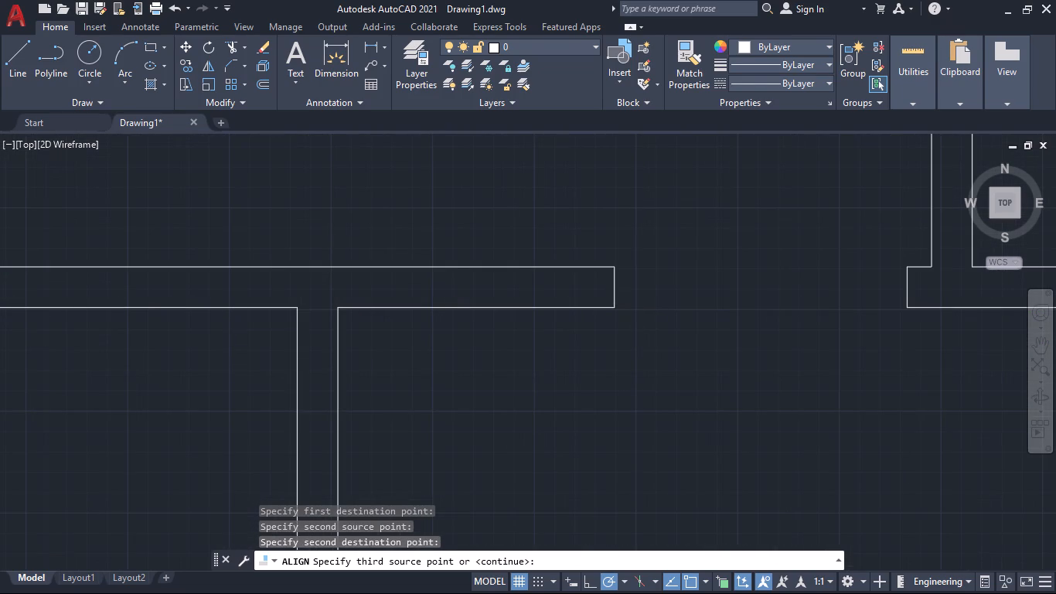
pyautogui.press('Return')
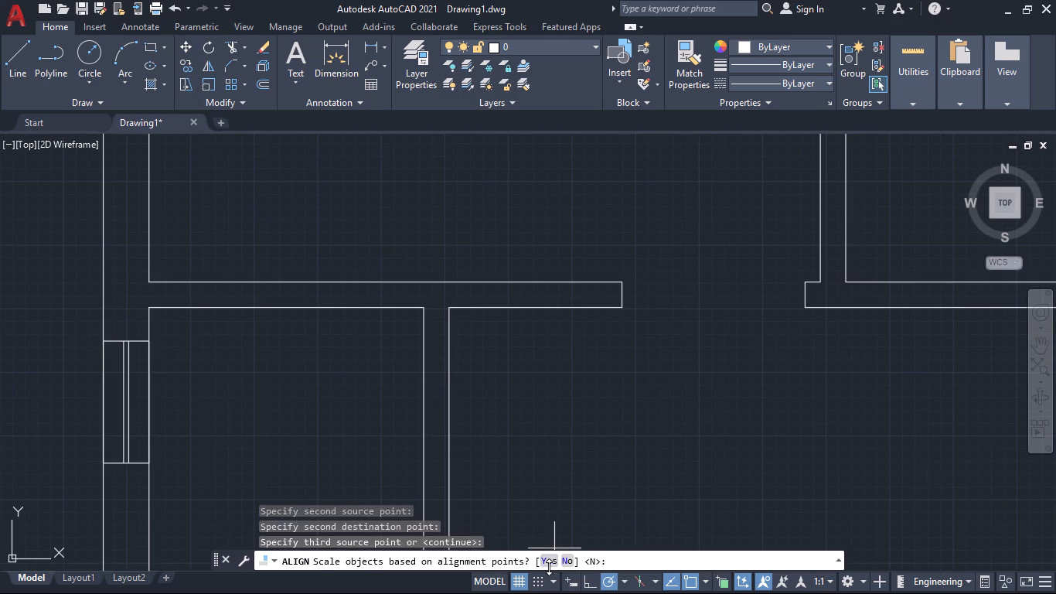
pyautogui.click(548, 560)
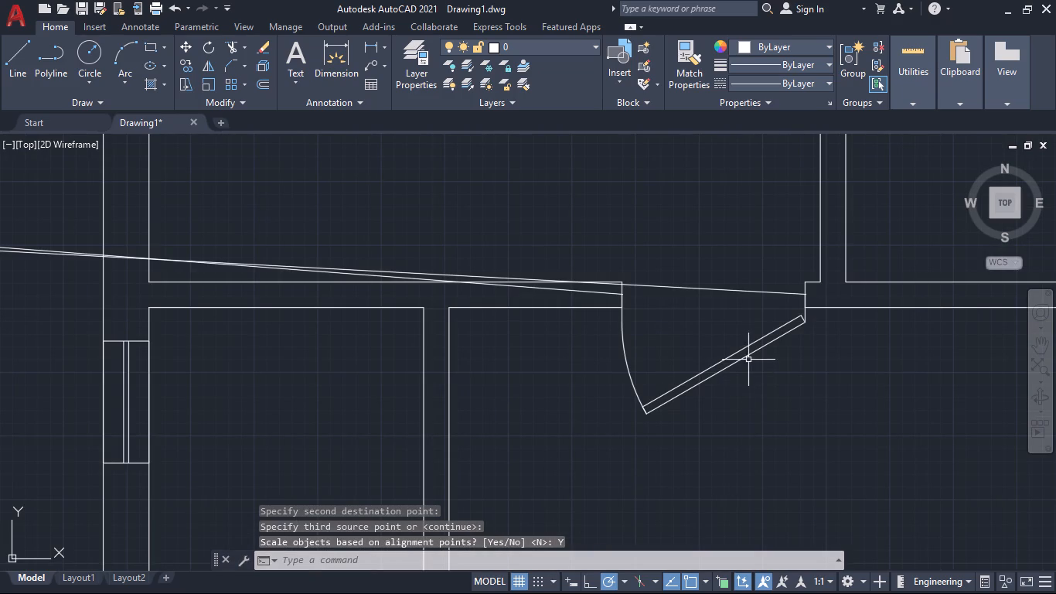
# Flip the newly aligned door vertically so its leaf swings up into the large upper-left room.
pyautogui.click(751, 350)
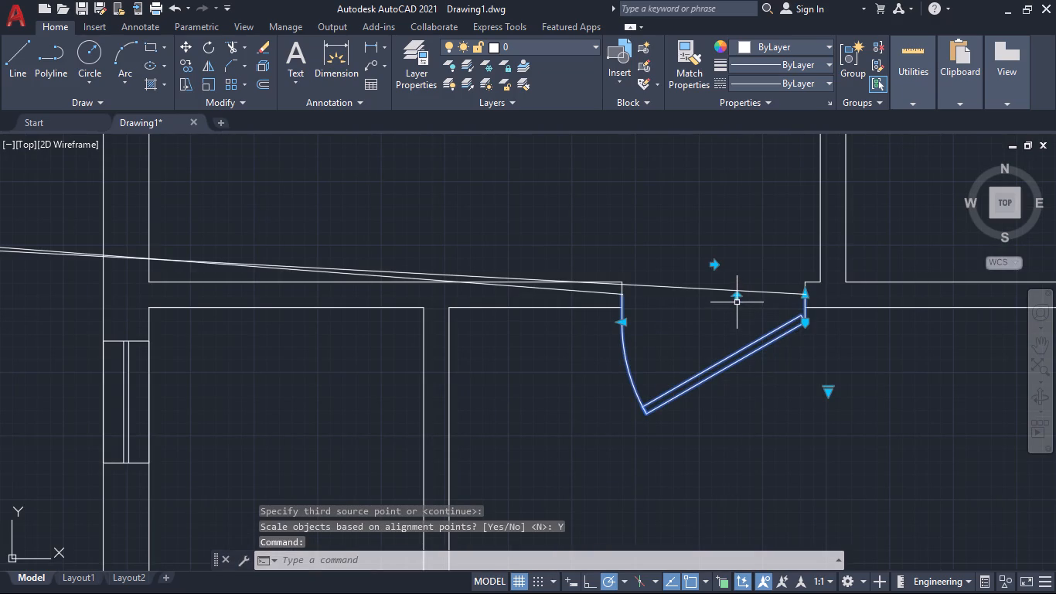
pyautogui.click(737, 299)
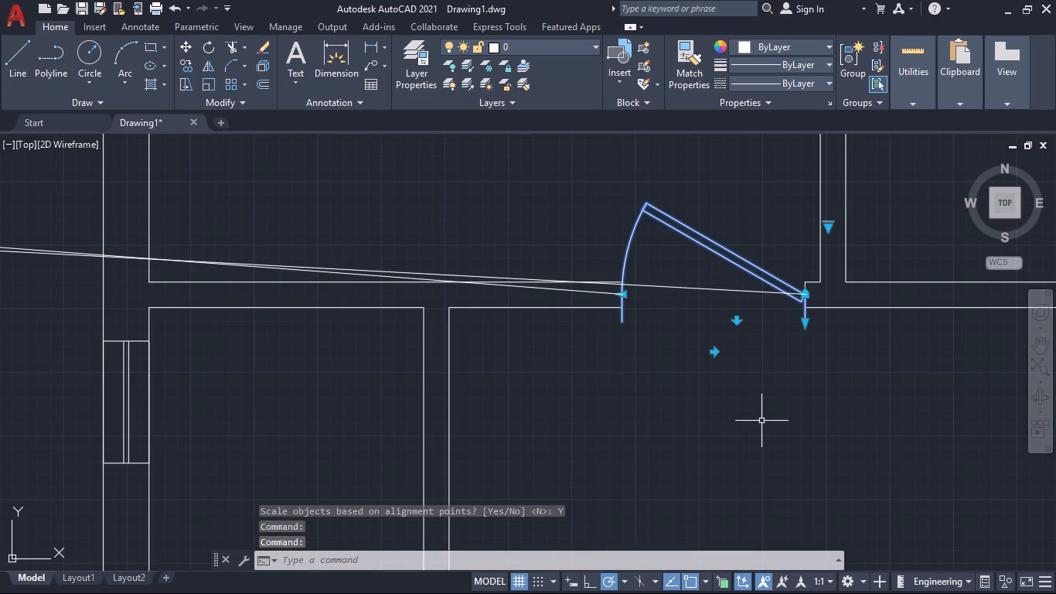
pyautogui.press('Escape')
pyautogui.scroll(-3, 761, 422)
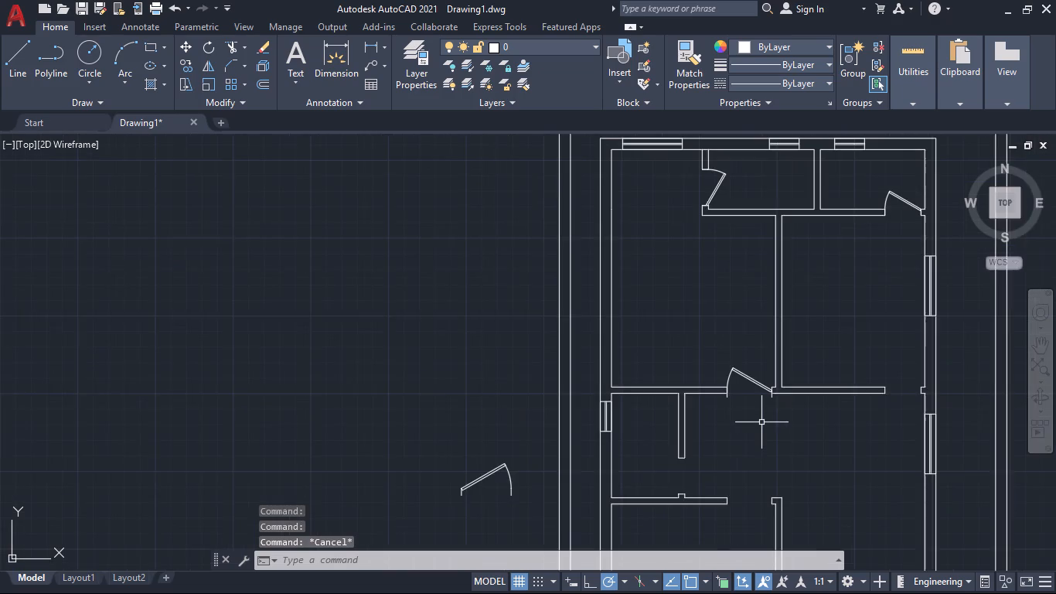
pyautogui.moveTo(761, 423); pyautogui.dragTo(652, 461, button='middle')
pyautogui.scroll(3, 636, 429)
pyautogui.moveTo(645, 442); pyautogui.dragTo(603, 423, button='middle')
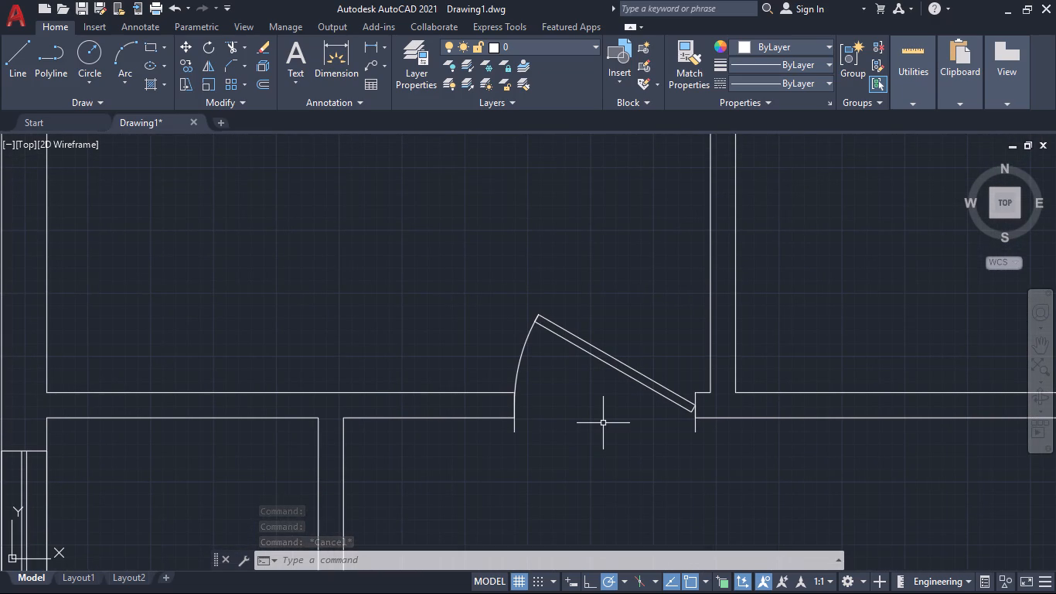
# Move the large upper-left room's door up, bringing its lower-right endpoint to the right jamb's lower corner.
pyautogui.press('m')
pyautogui.press('Return')
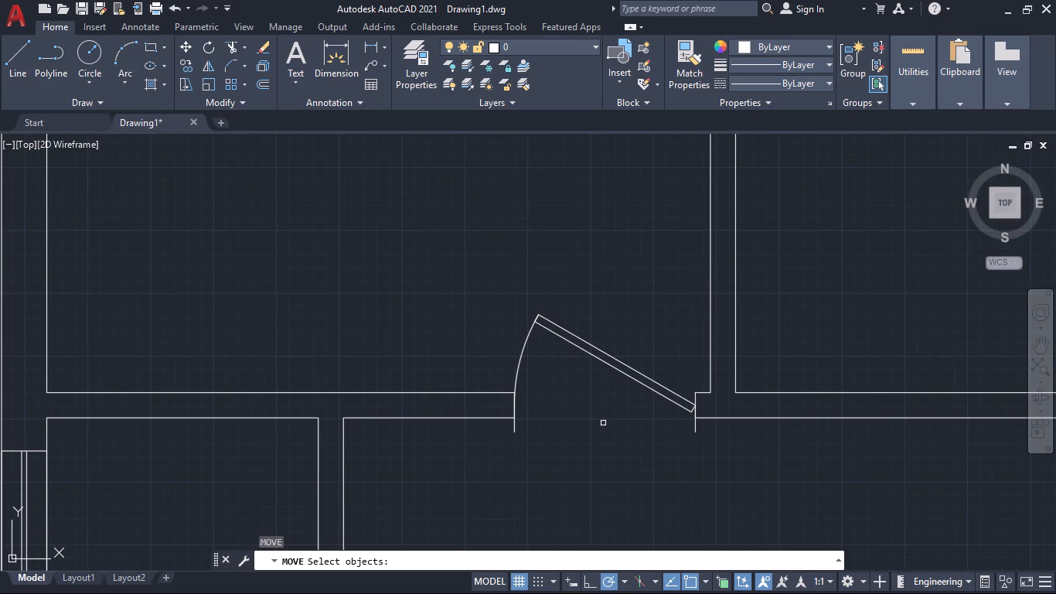
pyautogui.click(632, 371)
pyautogui.press('Return')
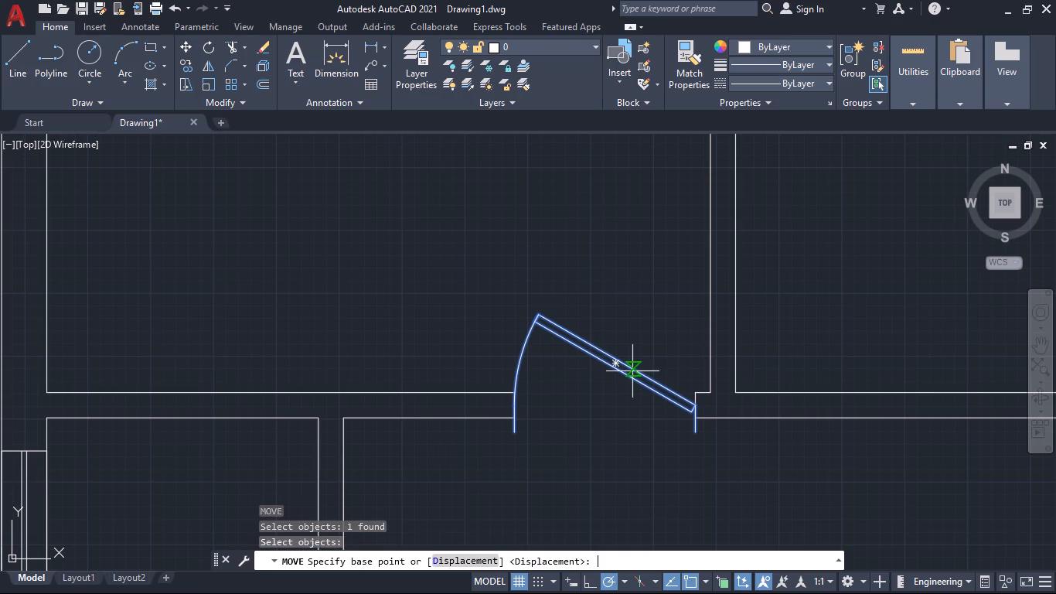
pyautogui.scroll(3, 669, 408)
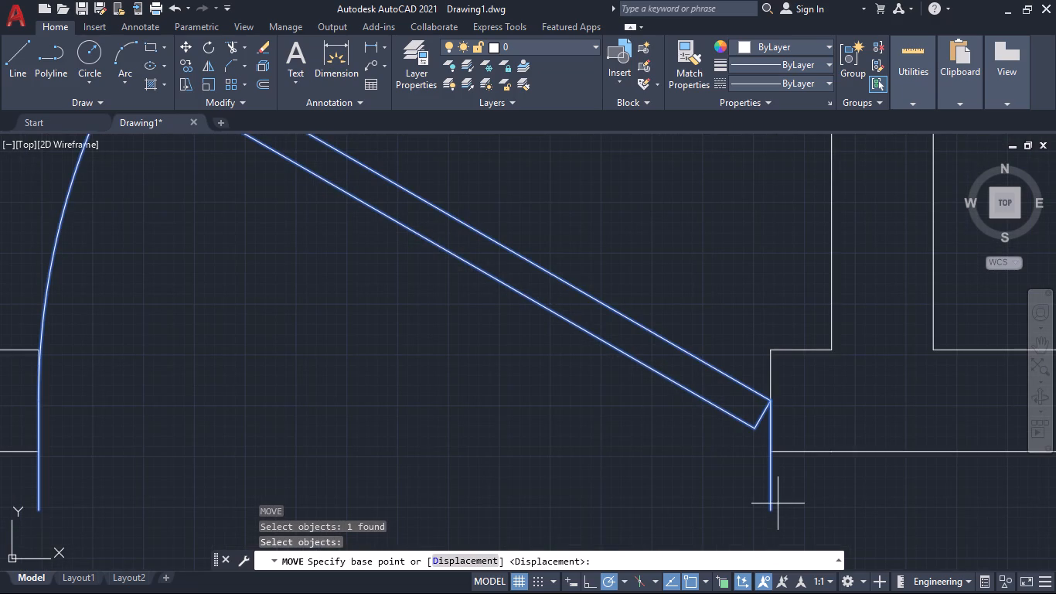
pyautogui.click(772, 510)
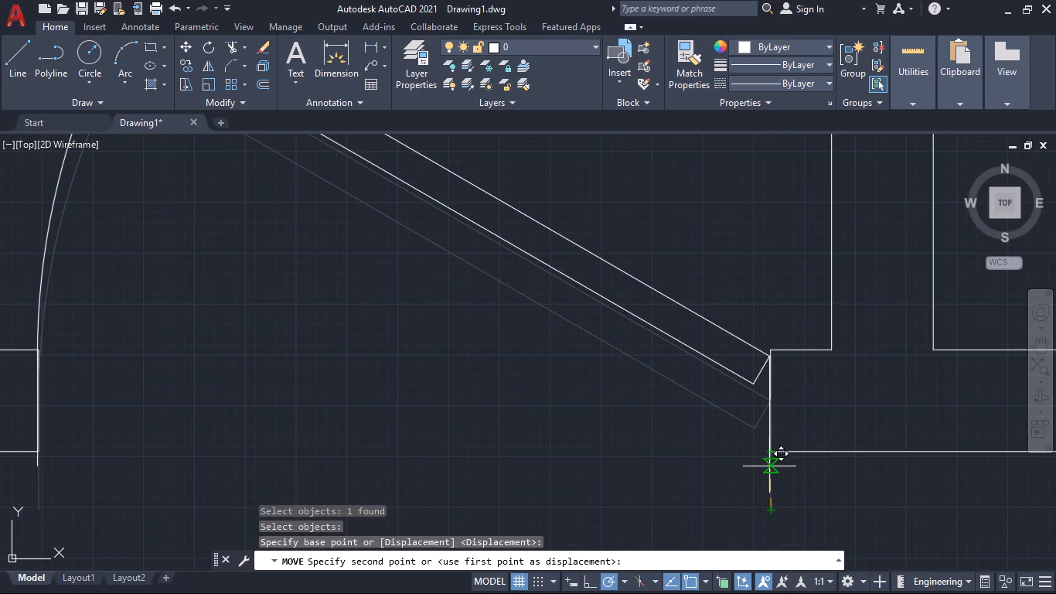
pyautogui.scroll(2, 770, 459)
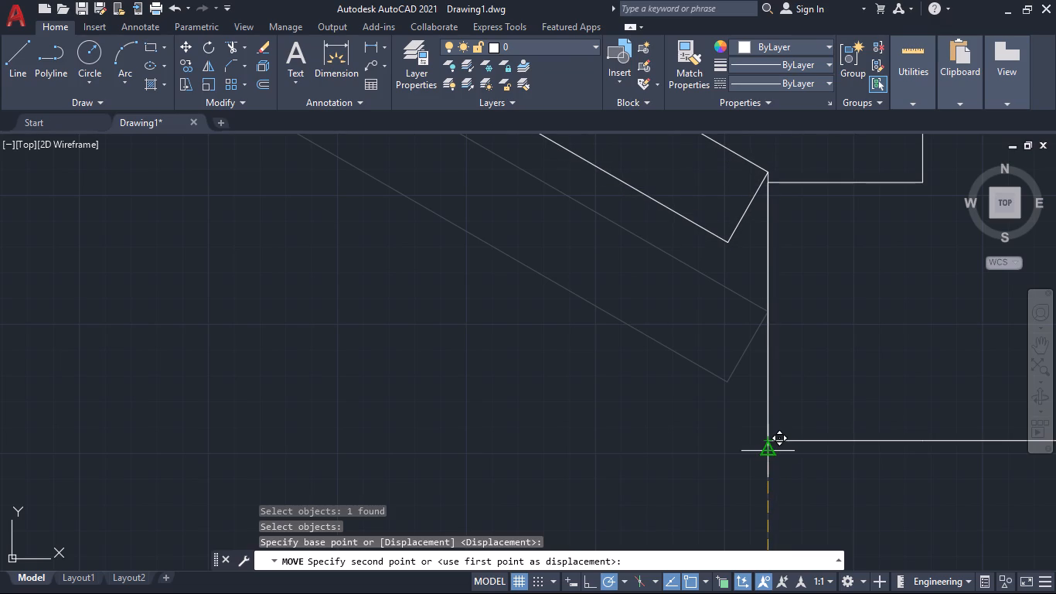
pyautogui.click(768, 451)
# Align and scale the door copy left of the plan to the small west room's east opening, matching lower-left and lower-right endpoints to upper and lower jambs' left corners.
pyautogui.scroll(-3, 767, 486)
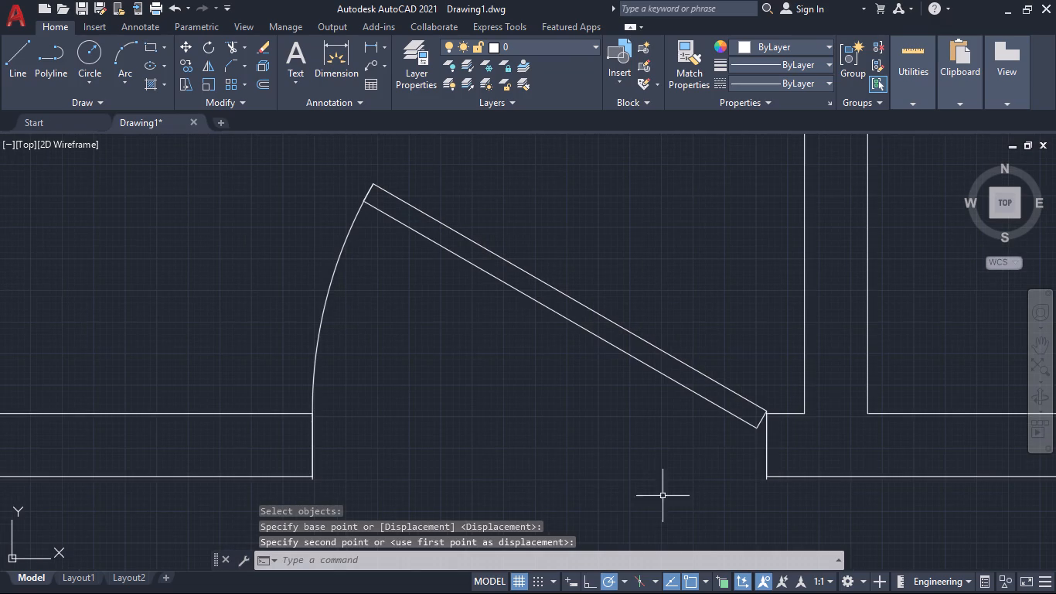
pyautogui.scroll(-3, 532, 468)
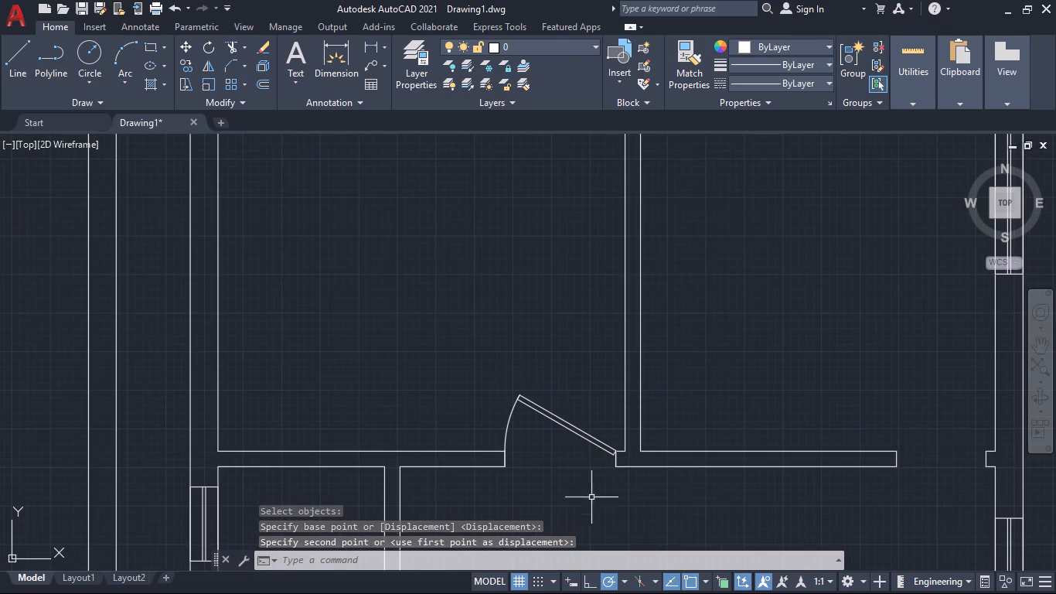
pyautogui.moveTo(724, 497); pyautogui.dragTo(655, 442, button='middle')
pyautogui.scroll(-2, 655, 442)
pyautogui.moveTo(663, 474); pyautogui.dragTo(607, 420, button='middle')
pyautogui.moveTo(433, 452); pyautogui.dragTo(450, 366, button='middle')
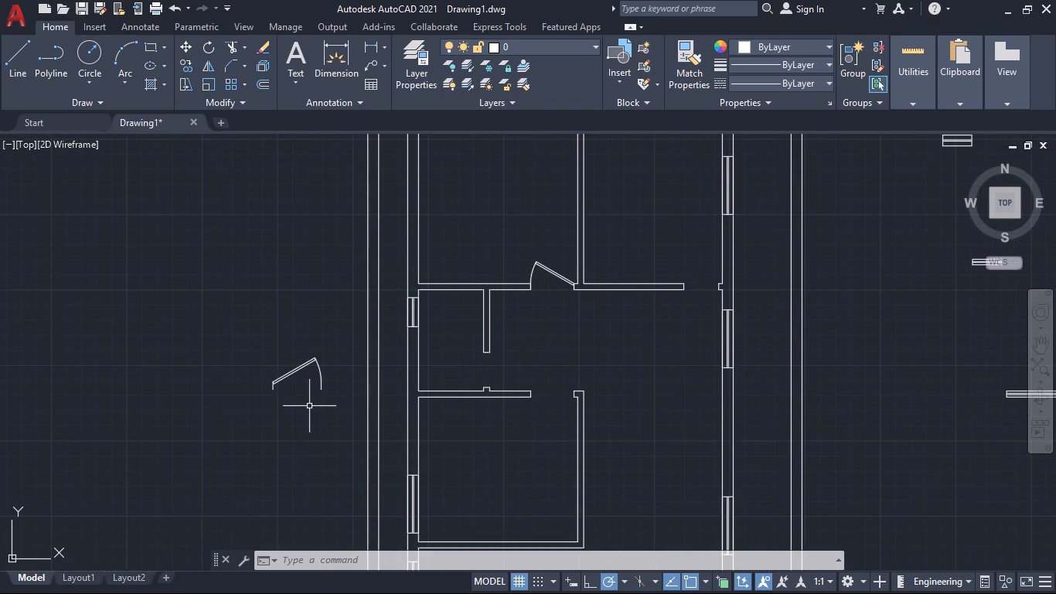
pyautogui.click(334, 406)
pyautogui.click(254, 352)
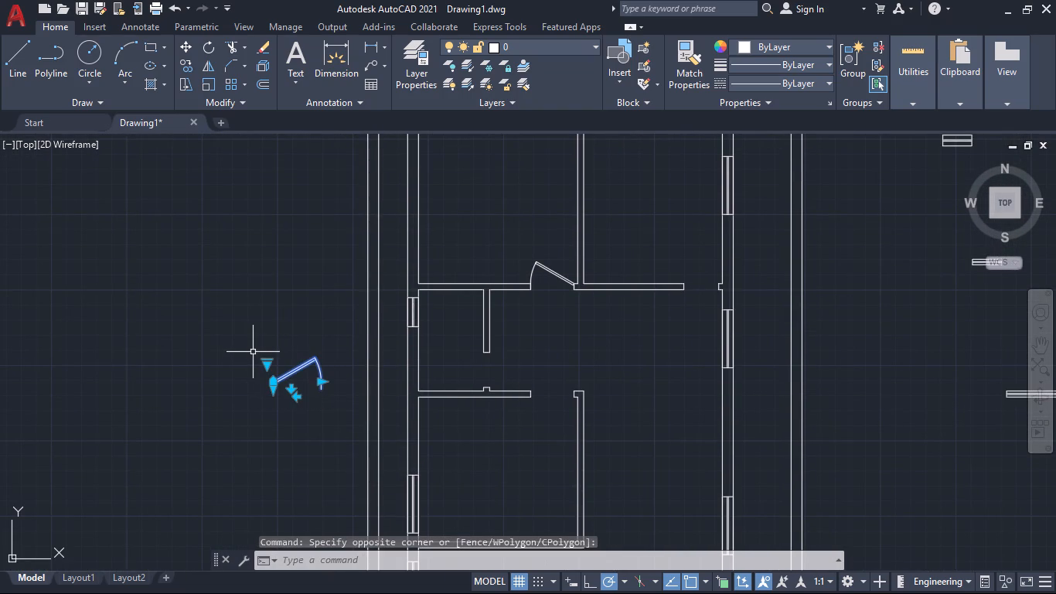
pyautogui.write('al')
pyautogui.press('Return')
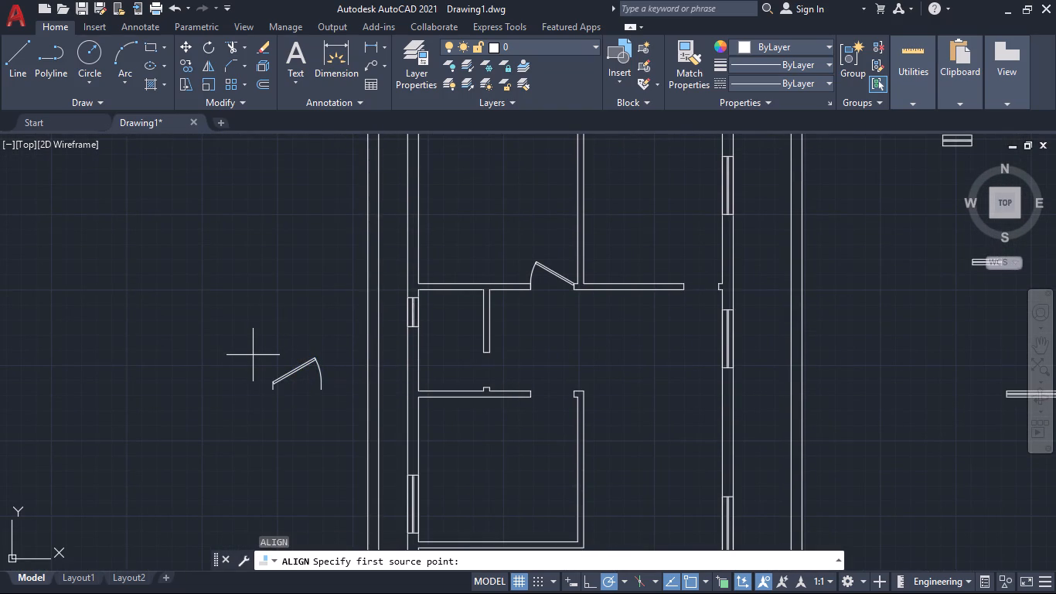
pyautogui.scroll(2, 276, 418)
pyautogui.click(257, 344)
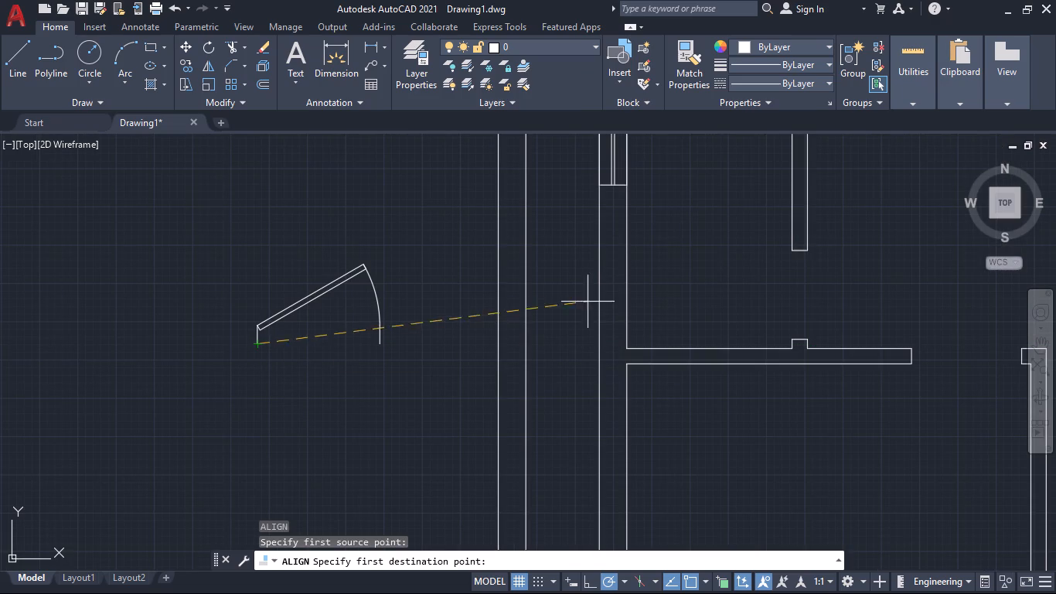
pyautogui.click(799, 254)
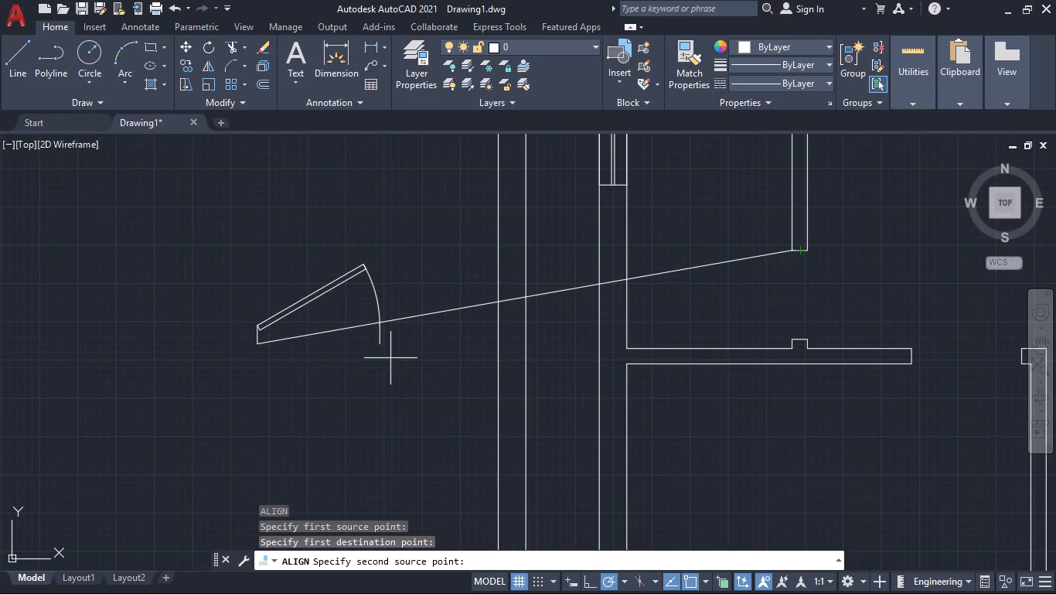
pyautogui.click(378, 344)
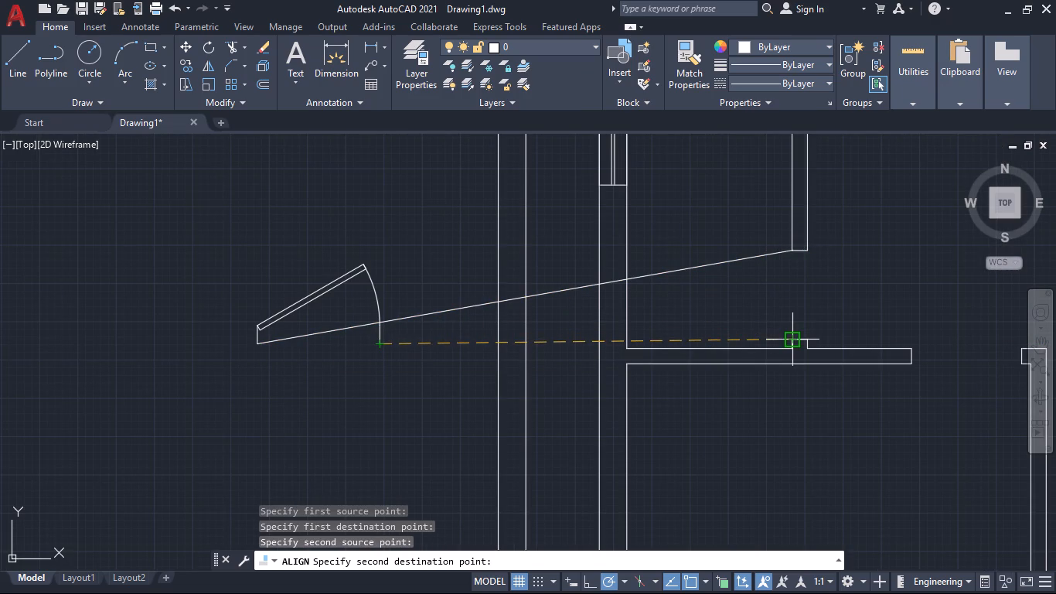
pyautogui.click(789, 339)
pyautogui.press('Return')
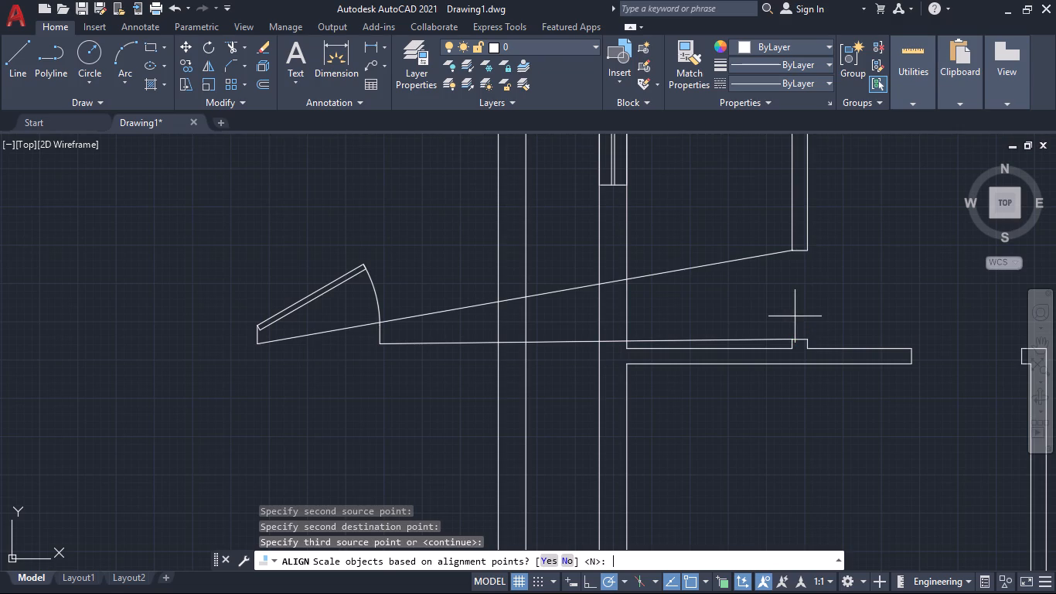
pyautogui.click(550, 558)
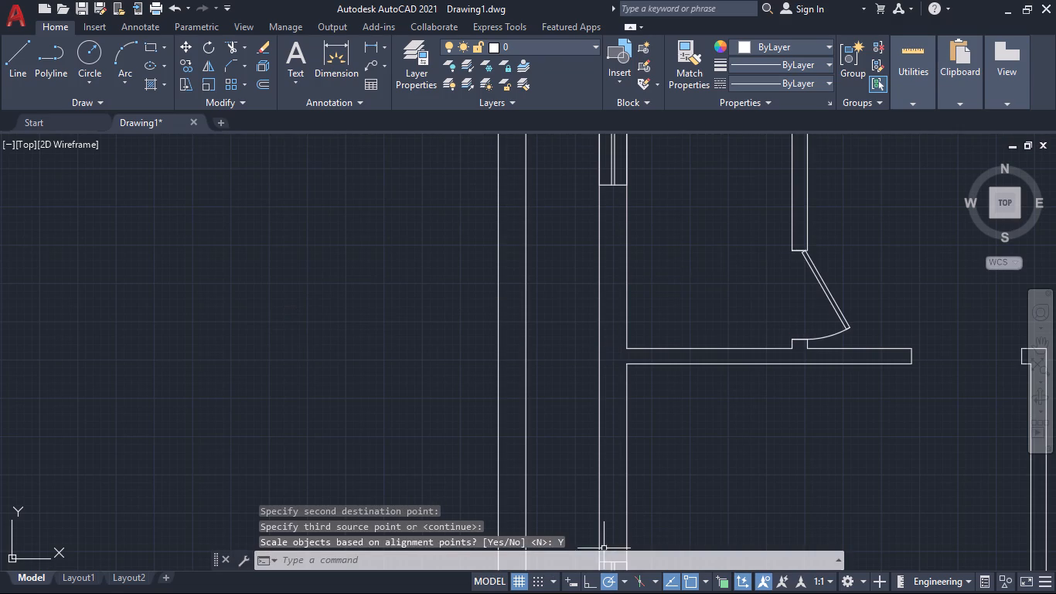
# Flip the small west room's door both ways so its hinge sits at the lower jamb and its leaf swings into the room.
pyautogui.scroll(-2, 887, 439)
pyautogui.moveTo(877, 460); pyautogui.dragTo(708, 477, button='middle')
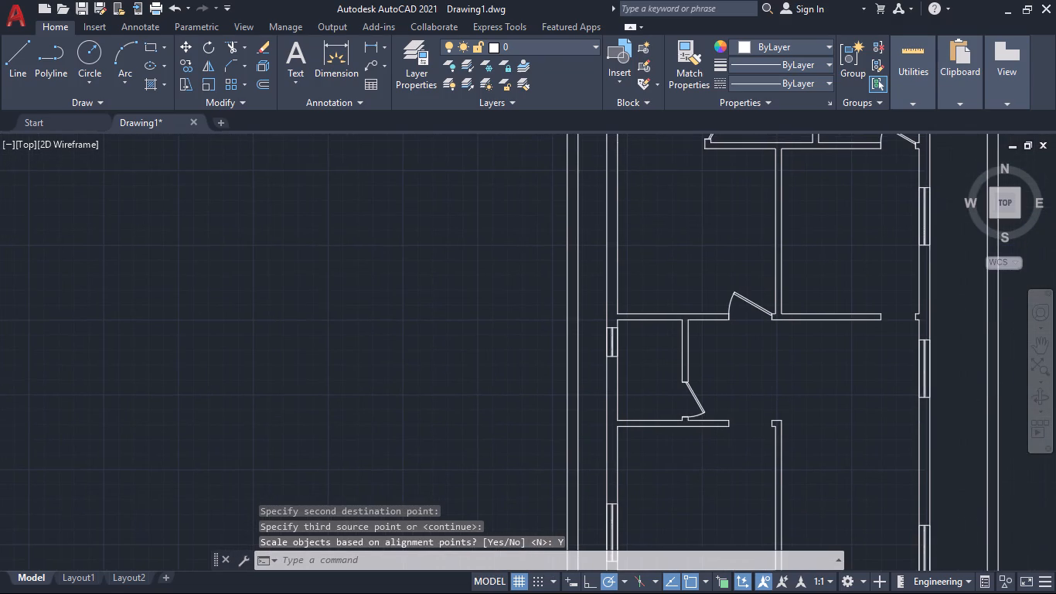
pyautogui.click(701, 409)
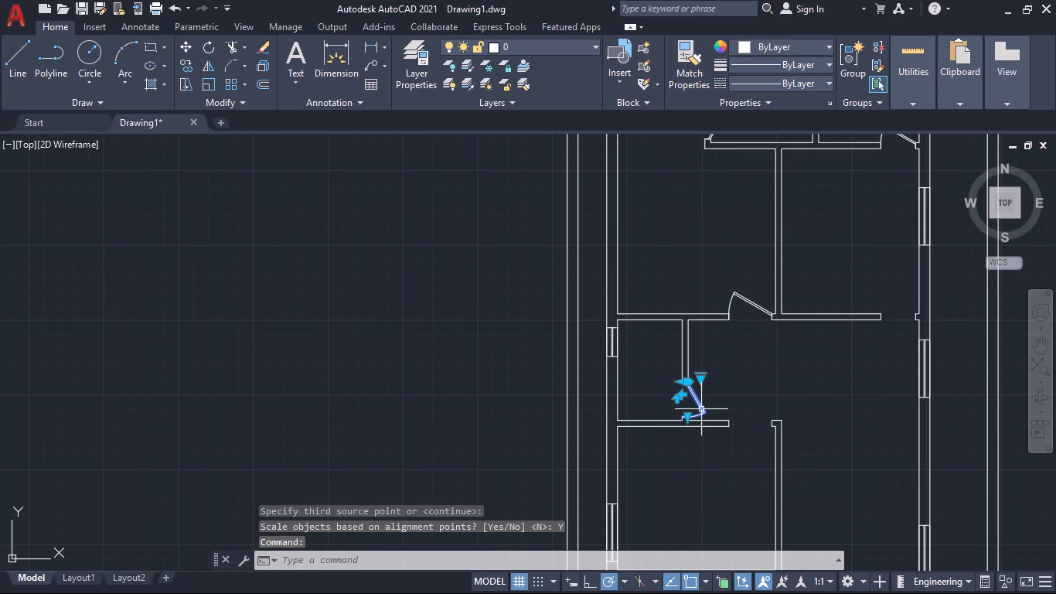
pyautogui.scroll(2, 689, 410)
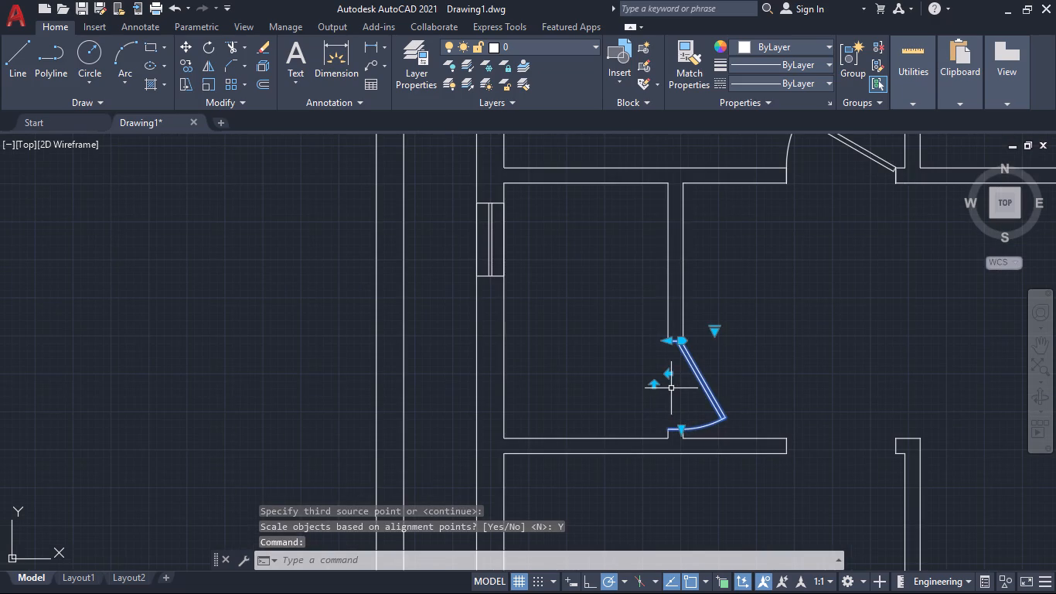
pyautogui.click(655, 387)
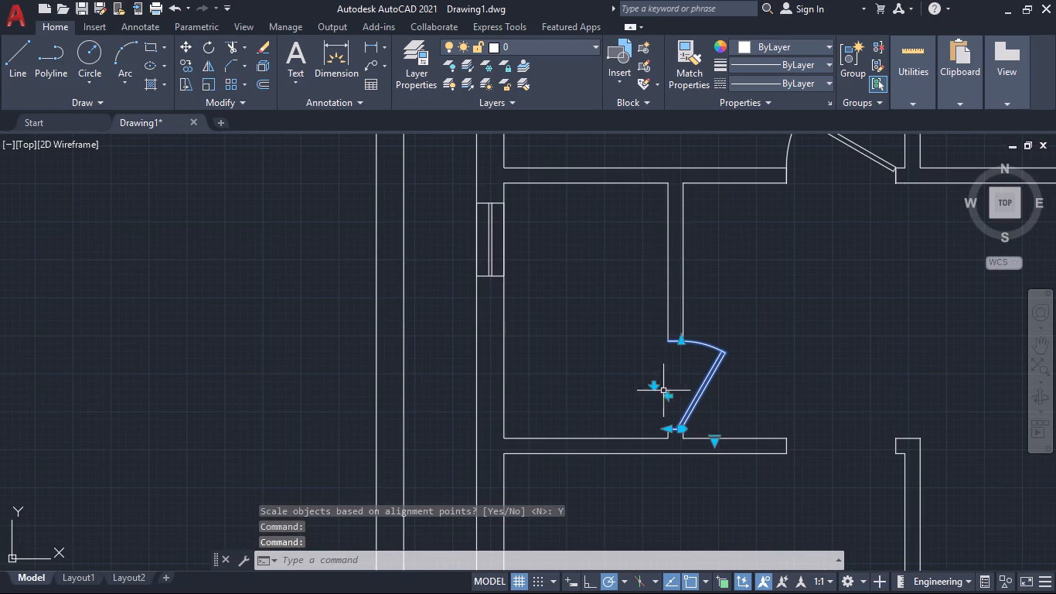
pyautogui.click(672, 399)
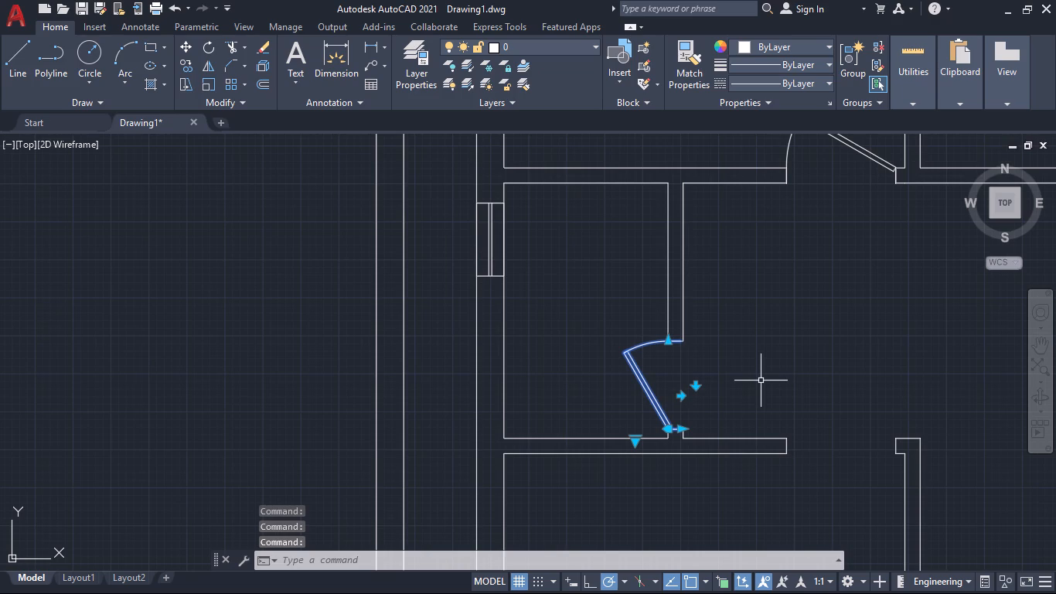
# Align and scale the nearer upper door copy to the middle west room's north opening, lower-left and lower-right endpoints to the right and left jambs' lower corners.
pyautogui.scroll(-3, 774, 407)
pyautogui.moveTo(770, 449); pyautogui.dragTo(628, 410, button='middle')
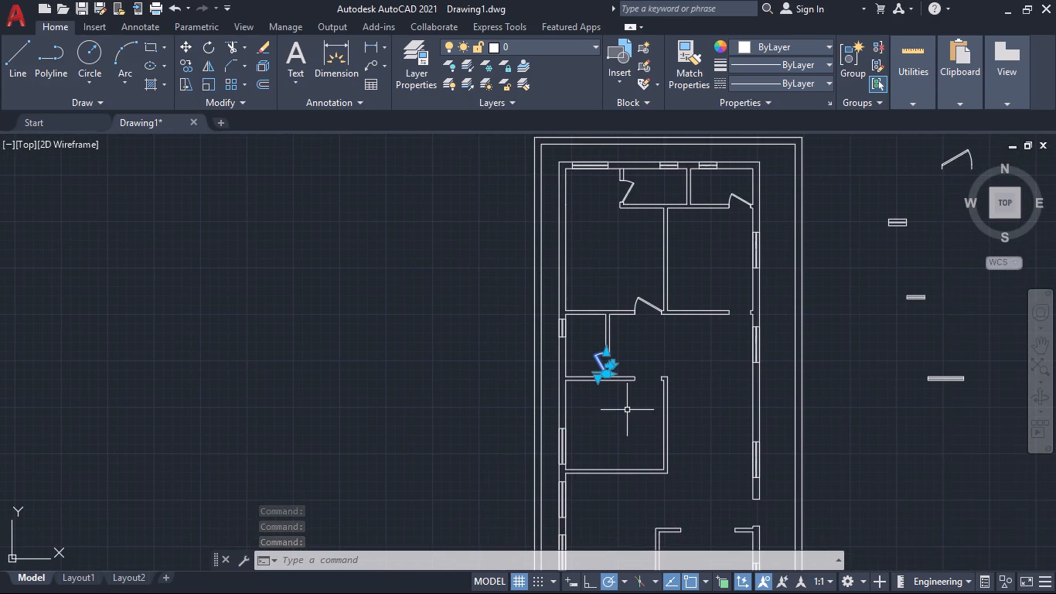
pyautogui.moveTo(875, 505); pyautogui.dragTo(768, 386, button='middle')
pyautogui.scroll(-2, 768, 386)
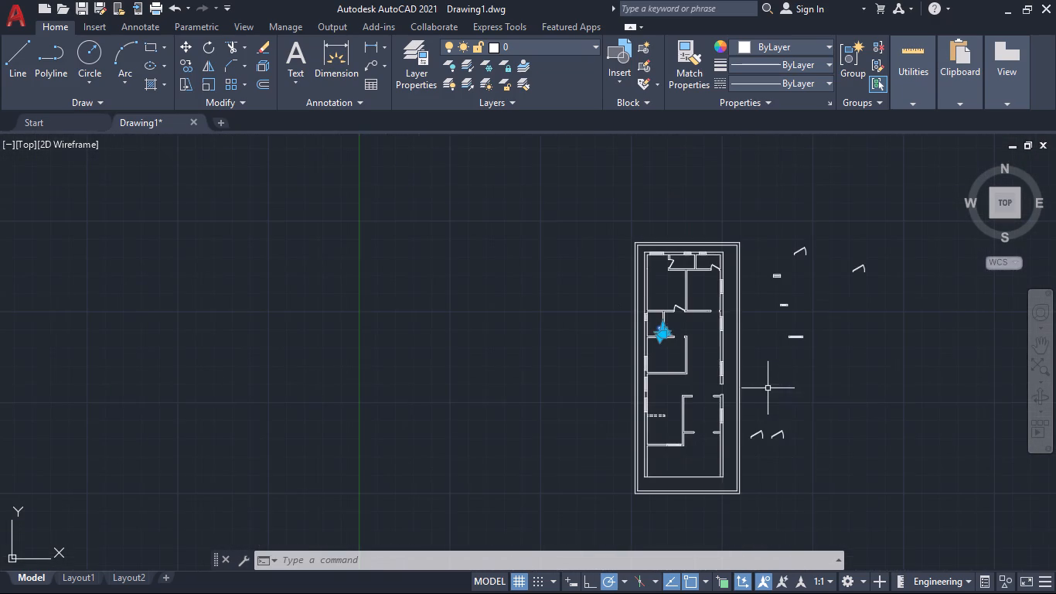
pyautogui.moveTo(829, 390); pyautogui.dragTo(755, 388, button='middle')
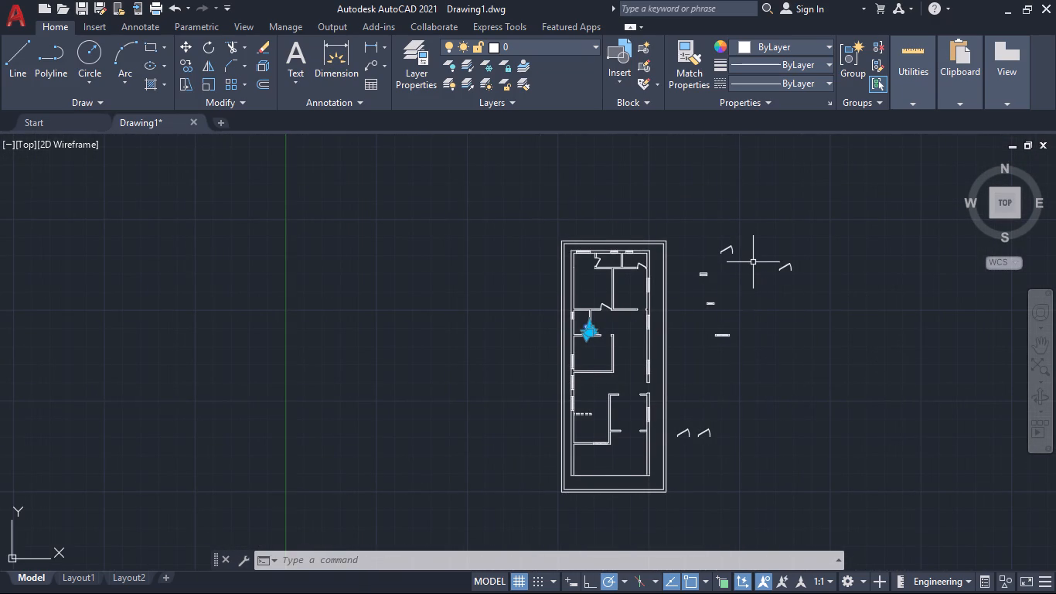
pyautogui.click(752, 256)
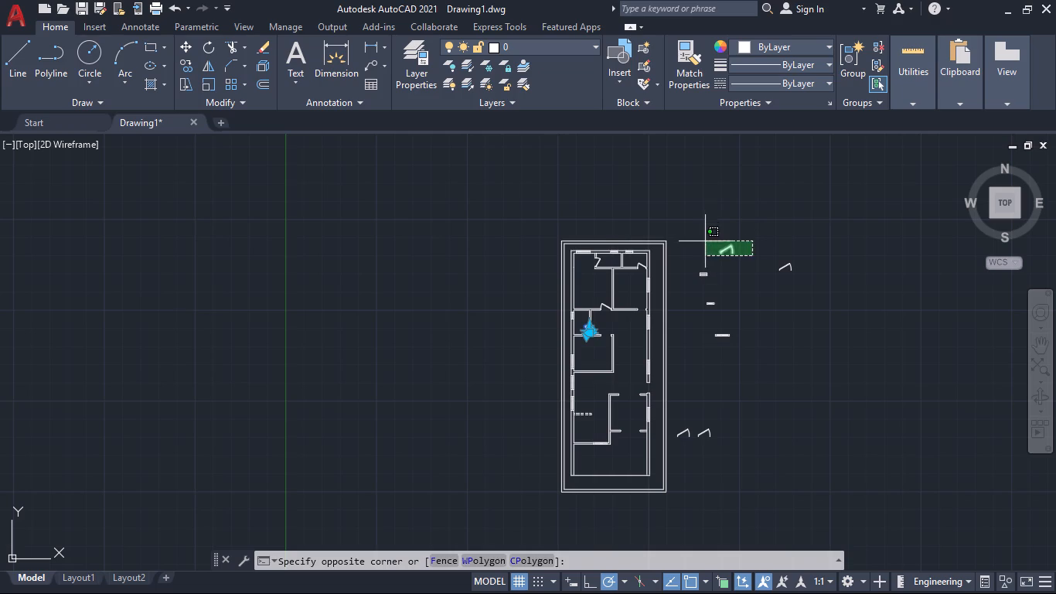
pyautogui.click(705, 236)
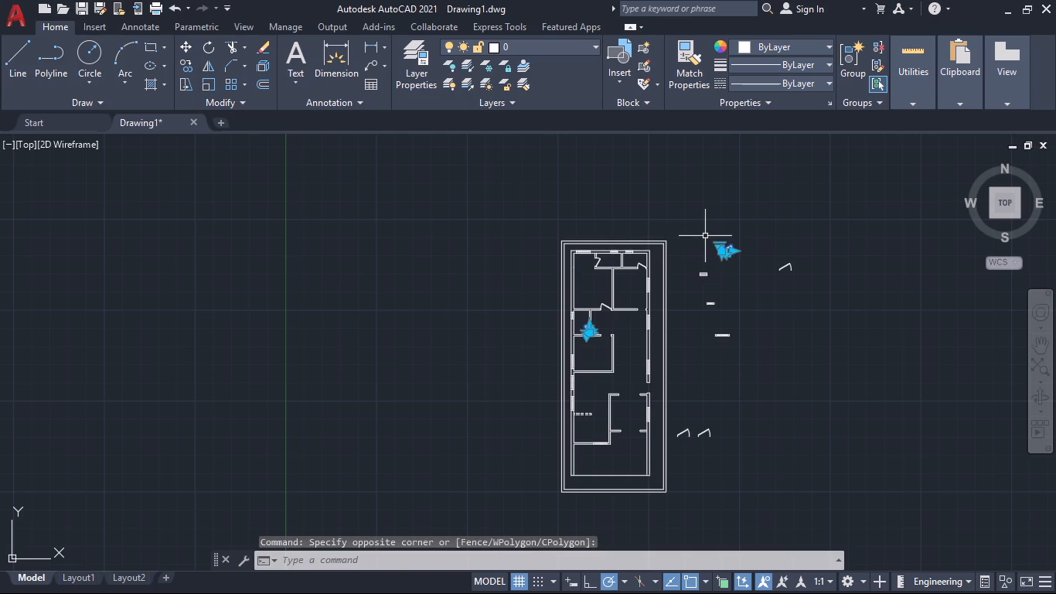
pyautogui.write('al')
pyautogui.press('Return')
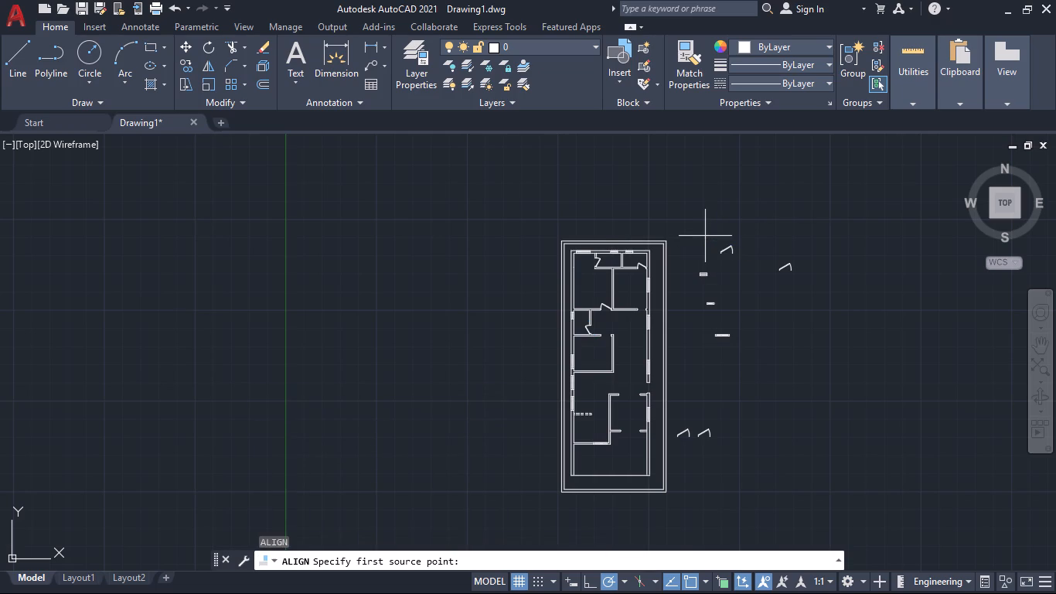
pyautogui.scroll(3, 680, 301)
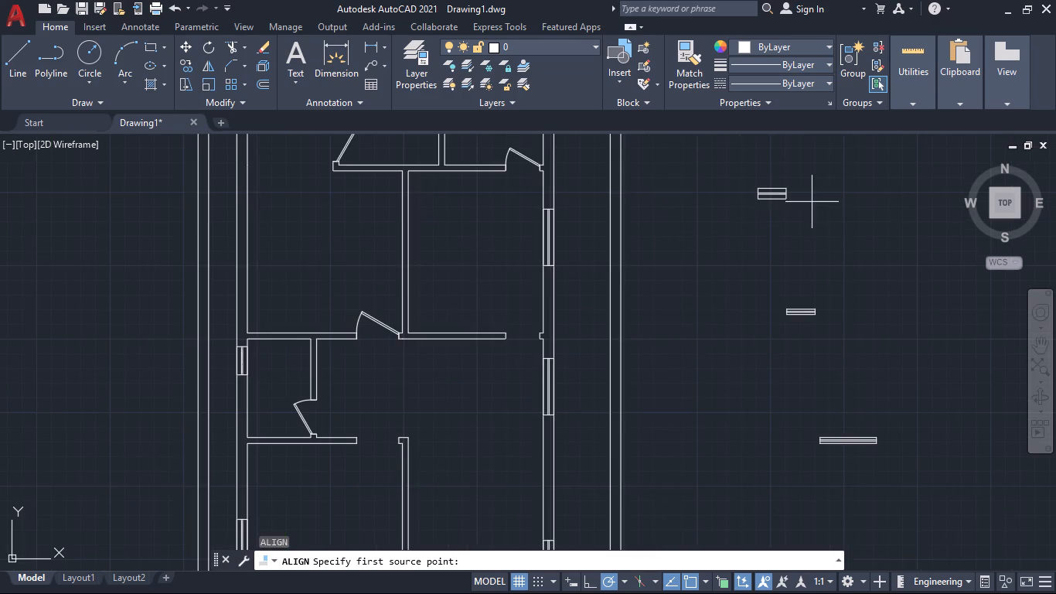
pyautogui.moveTo(812, 202); pyautogui.dragTo(641, 403, button='middle')
pyautogui.click(670, 312)
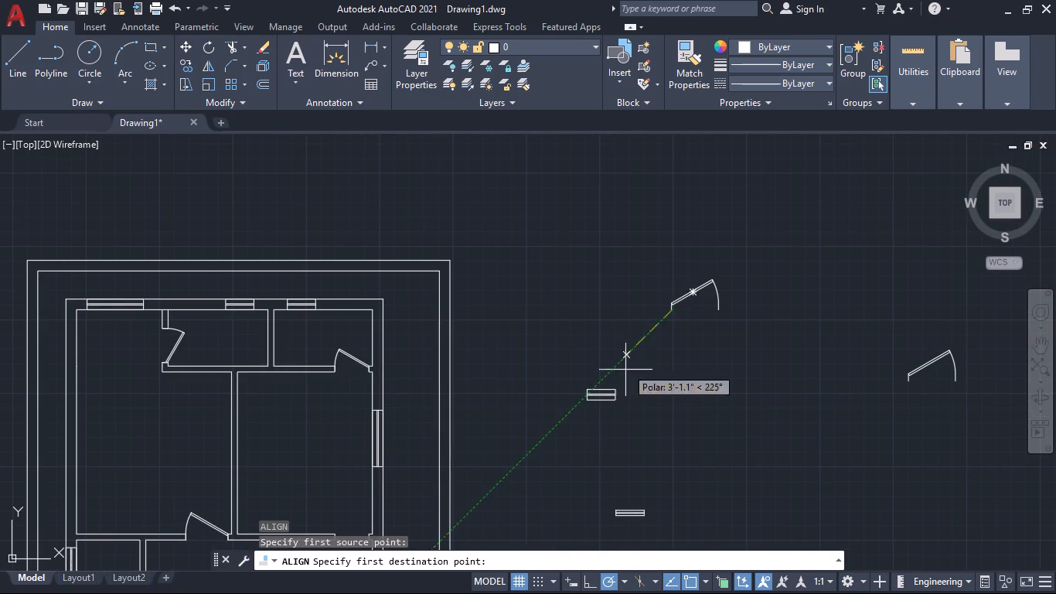
pyautogui.scroll(-5, 550, 430)
pyautogui.scroll(6, 509, 476)
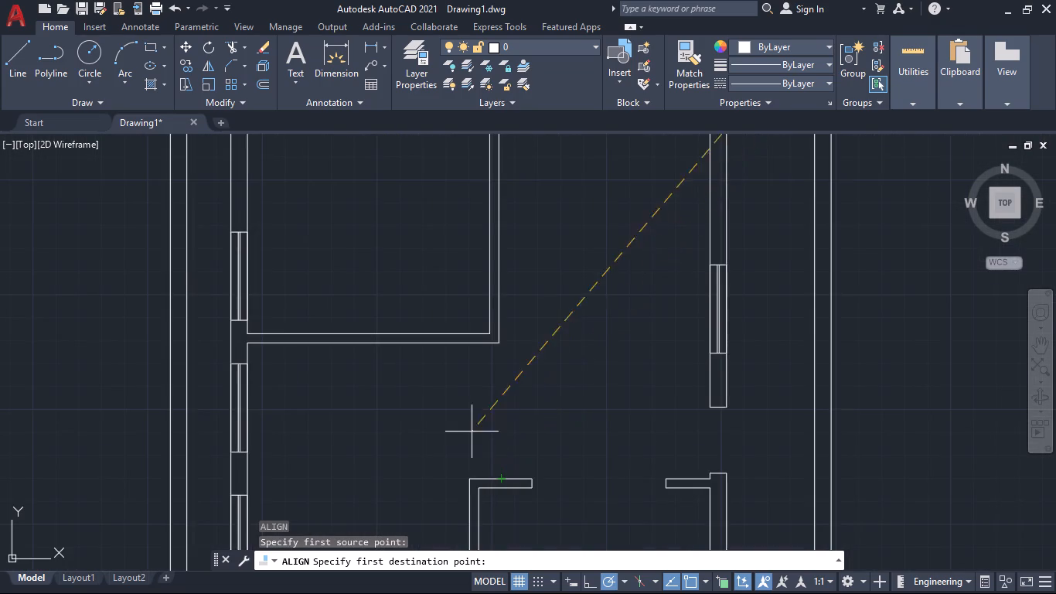
pyautogui.scroll(-2, 472, 432)
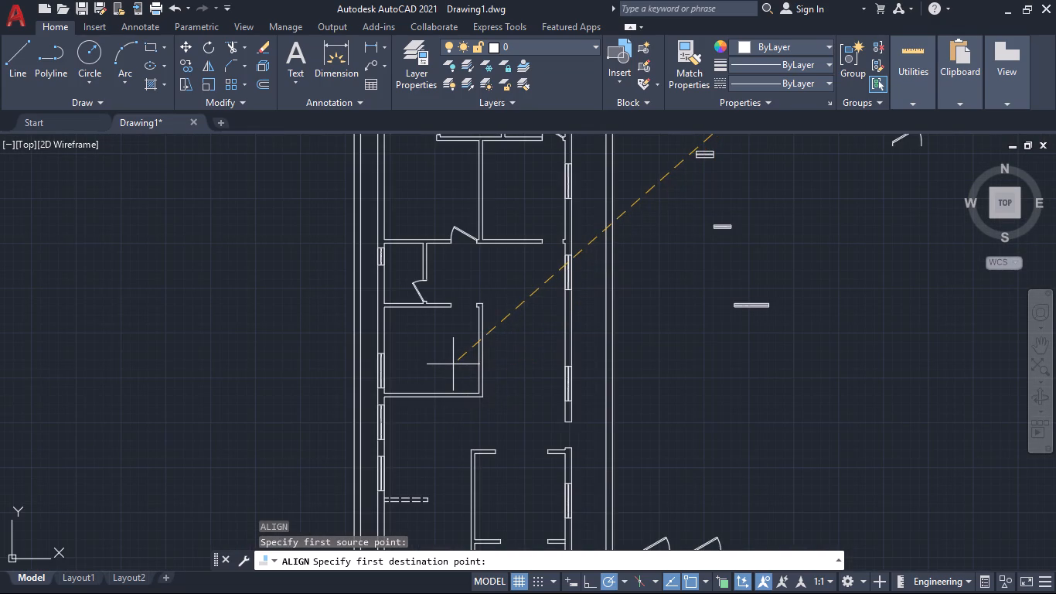
pyautogui.scroll(3, 470, 309)
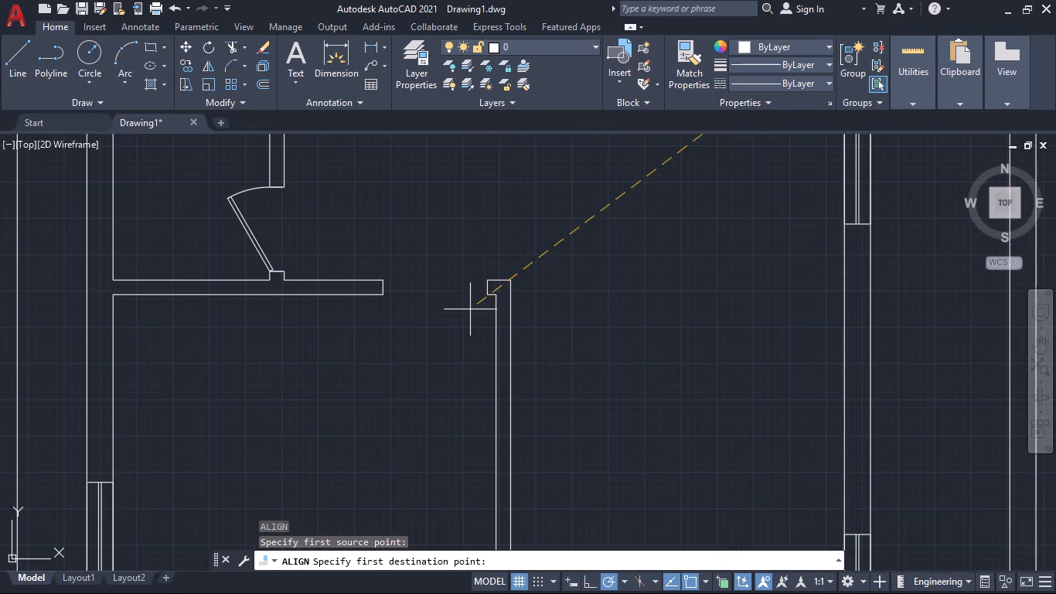
pyautogui.scroll(3, 495, 292)
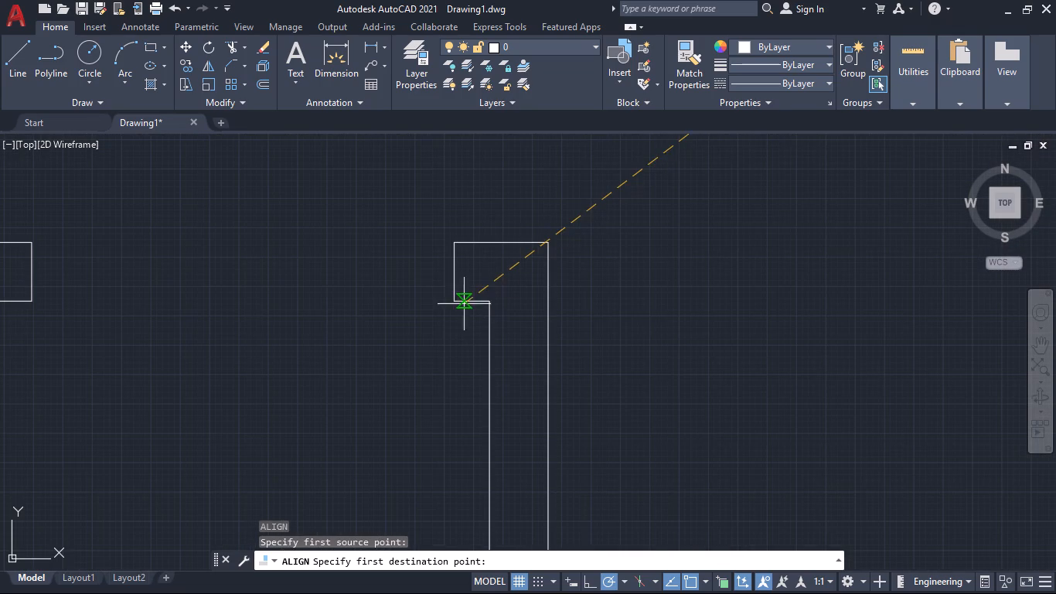
pyautogui.click(456, 302)
pyautogui.scroll(-7, 715, 306)
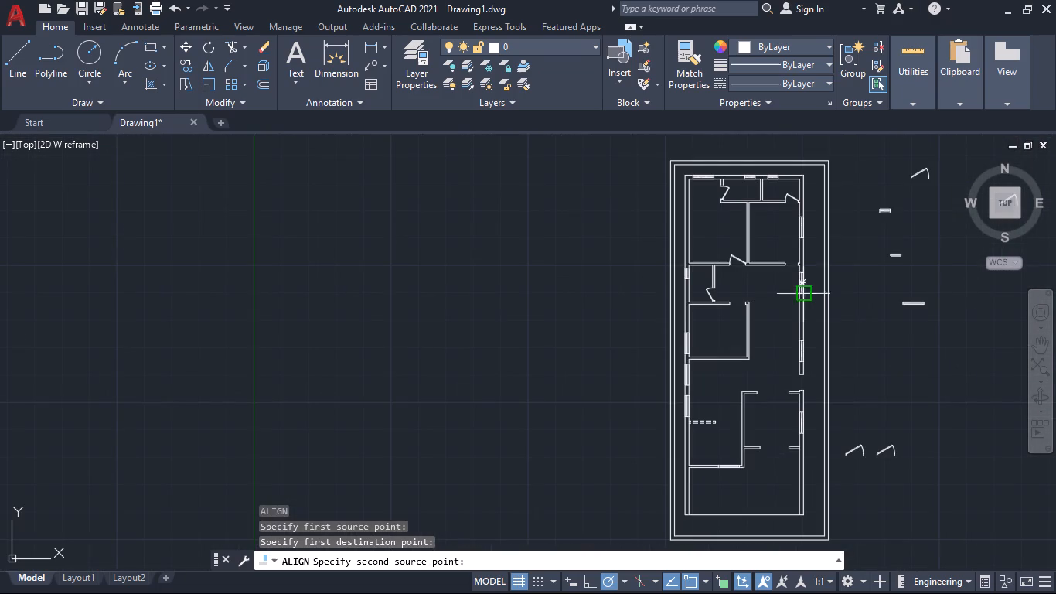
pyautogui.scroll(4, 935, 182)
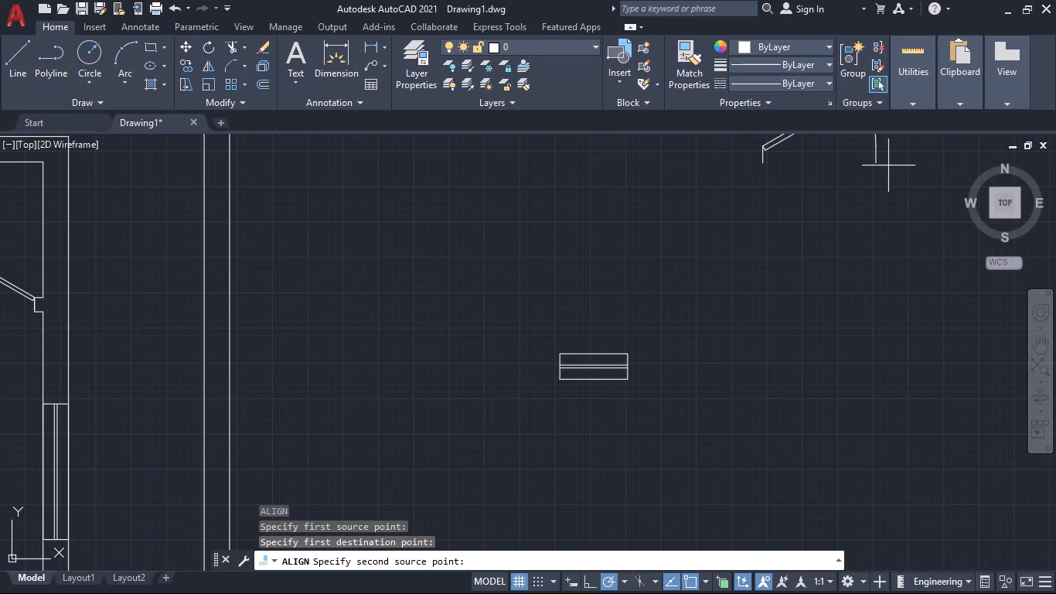
pyautogui.click(877, 159)
pyautogui.scroll(-5, 540, 392)
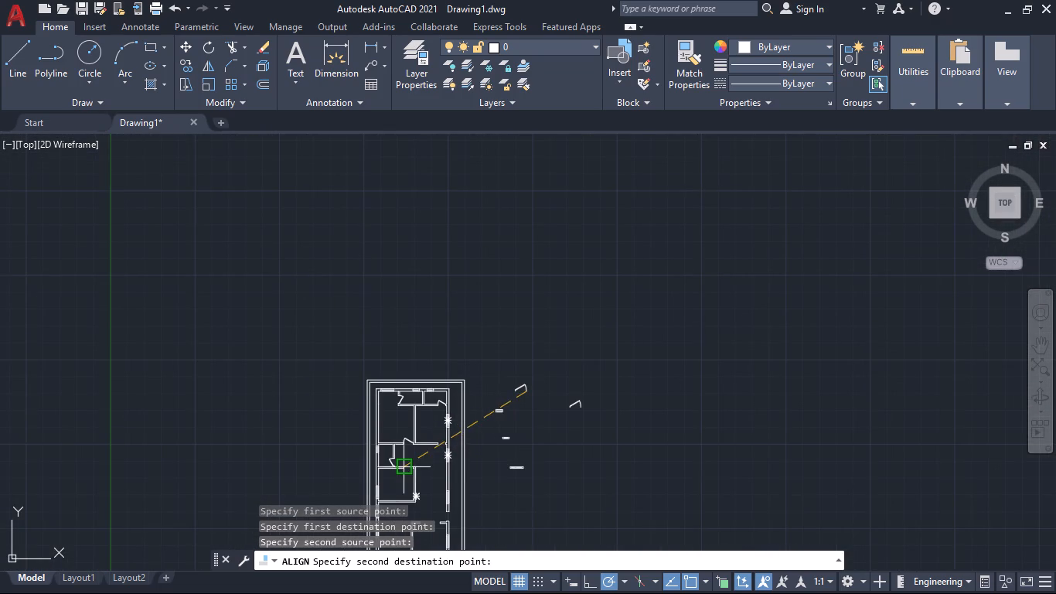
pyautogui.scroll(7, 400, 470)
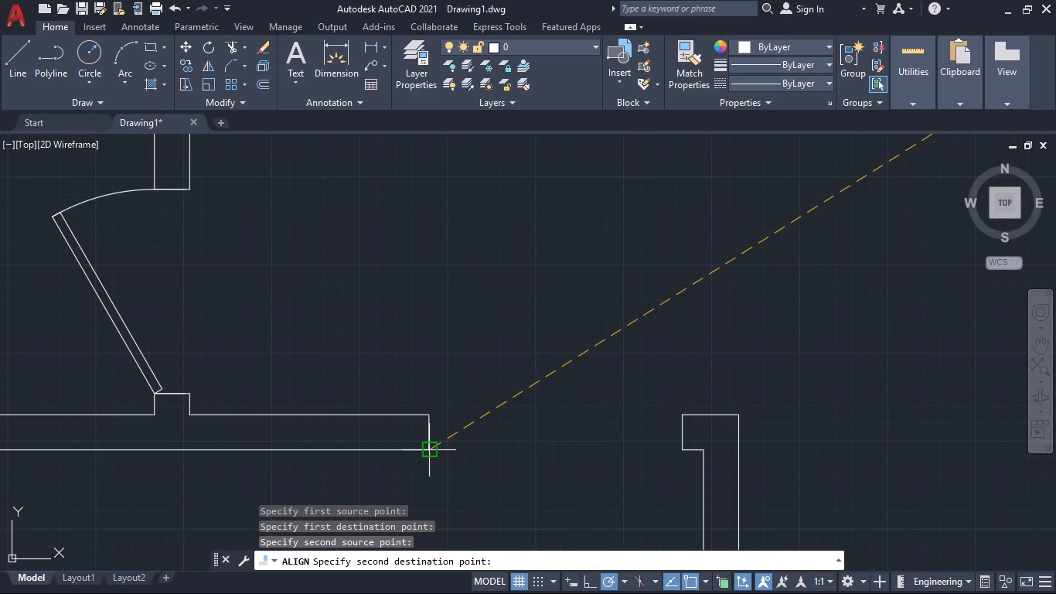
pyautogui.click(426, 450)
pyautogui.scroll(-5, 483, 445)
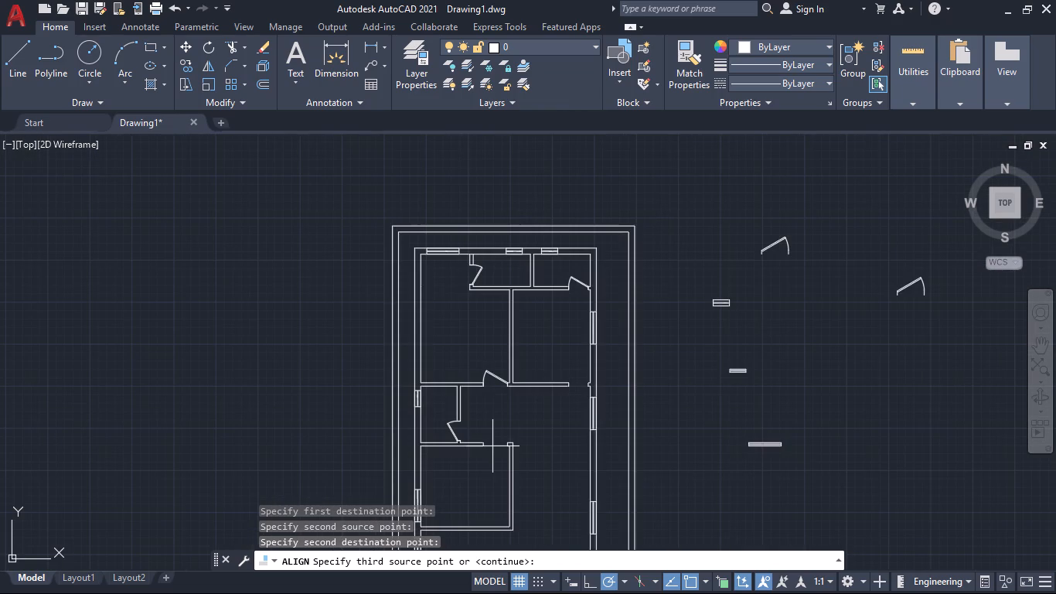
pyautogui.press('Return')
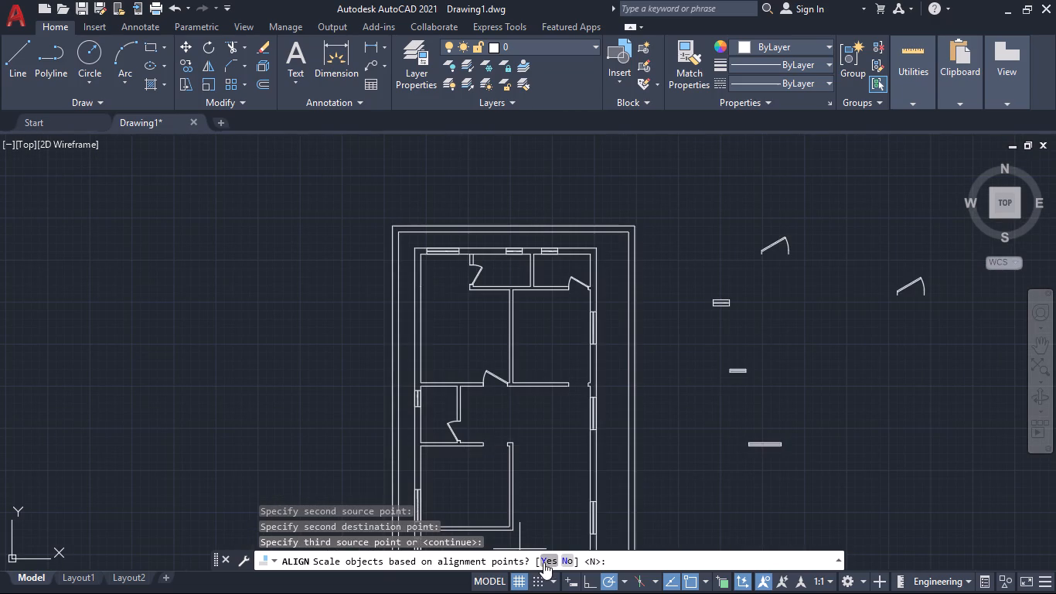
pyautogui.click(543, 562)
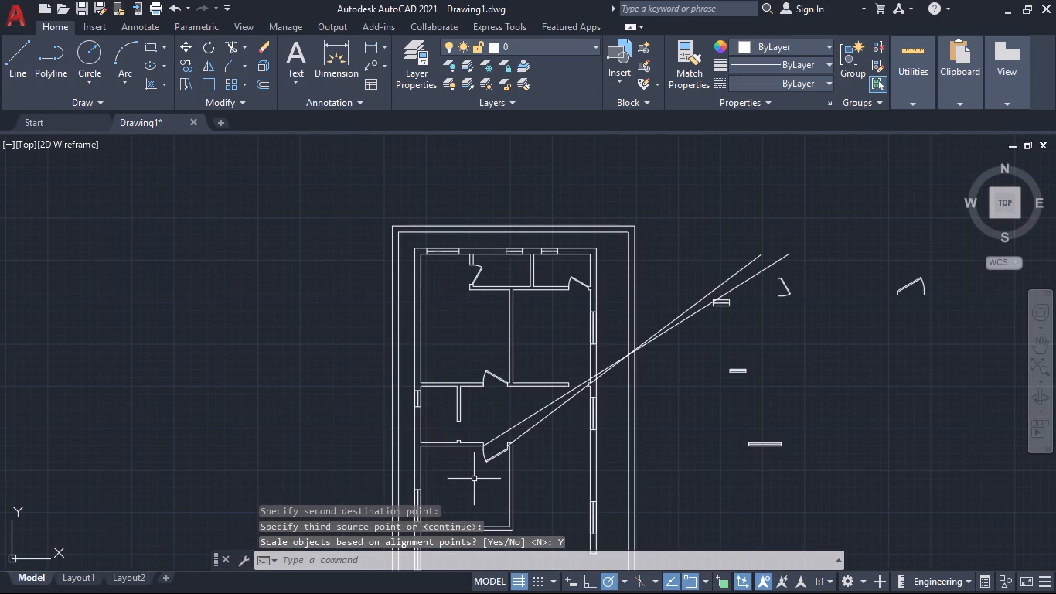
pyautogui.click(479, 477)
pyautogui.click(479, 477)
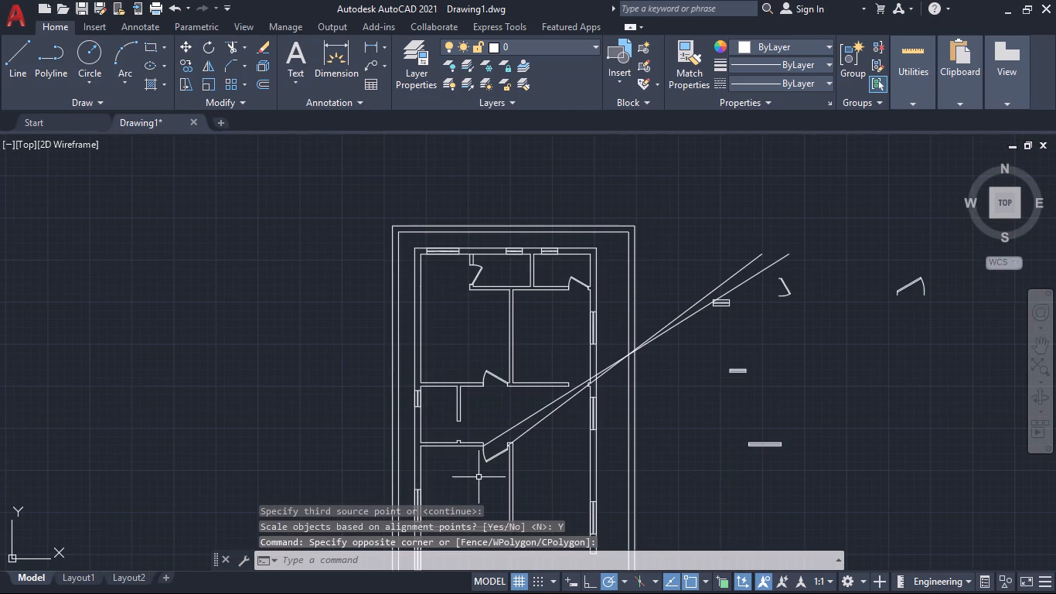
# Move the middle west room's door up, bringing its upper-right endpoint to the right jamb's upper corner.
pyautogui.scroll(-2, 509, 478)
pyautogui.scroll(4, 515, 483)
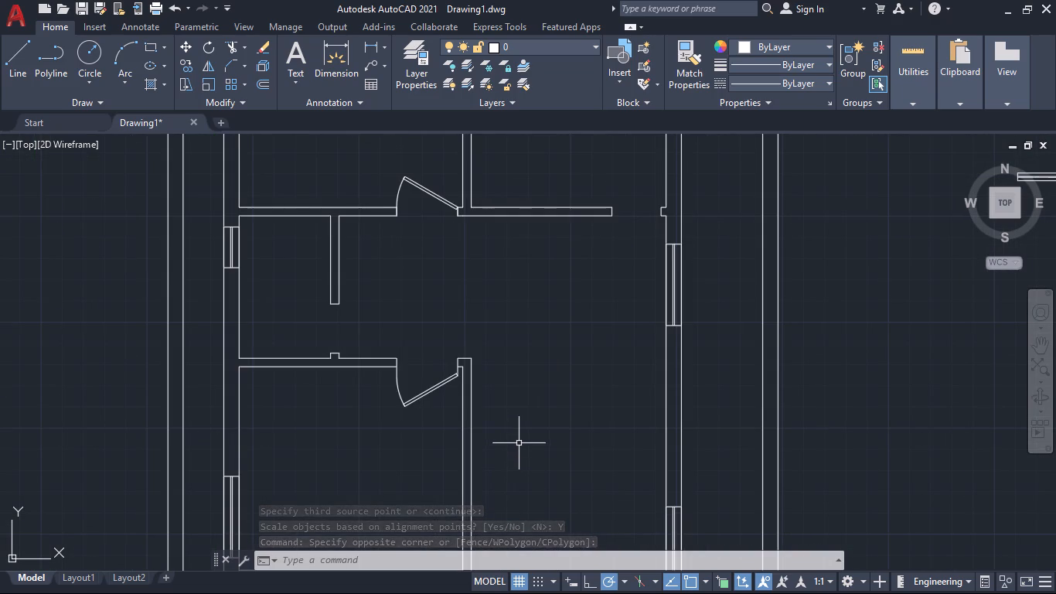
pyautogui.moveTo(519, 418); pyautogui.dragTo(537, 483, button='middle')
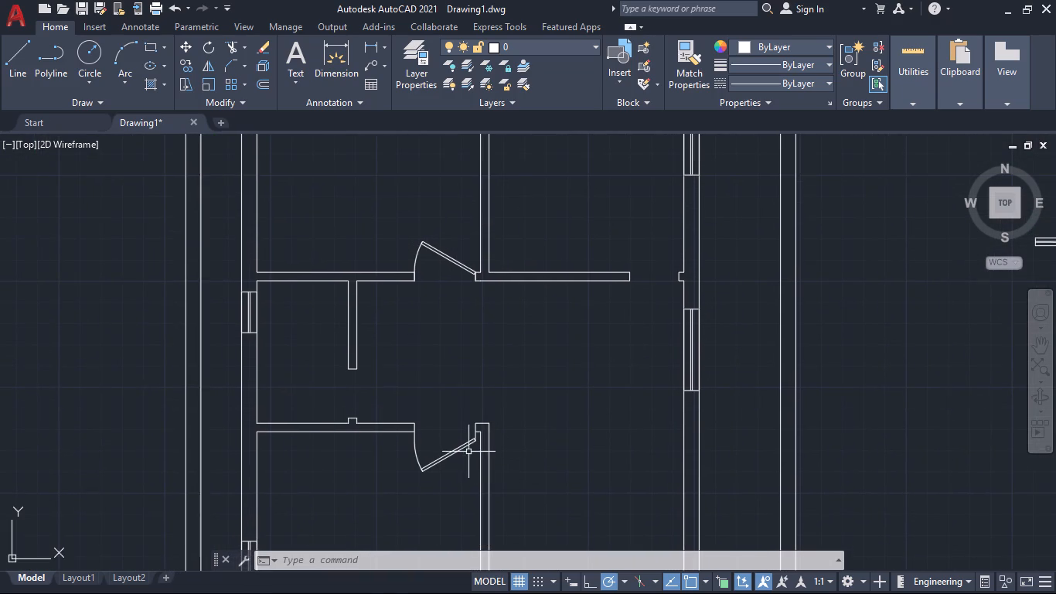
pyautogui.scroll(4, 466, 450)
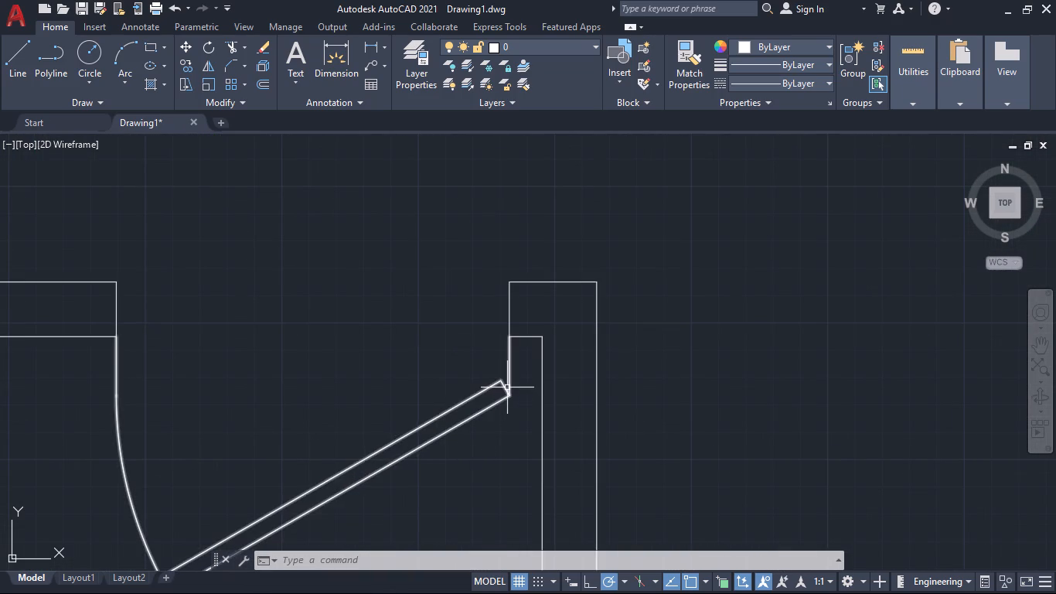
pyautogui.click(509, 387)
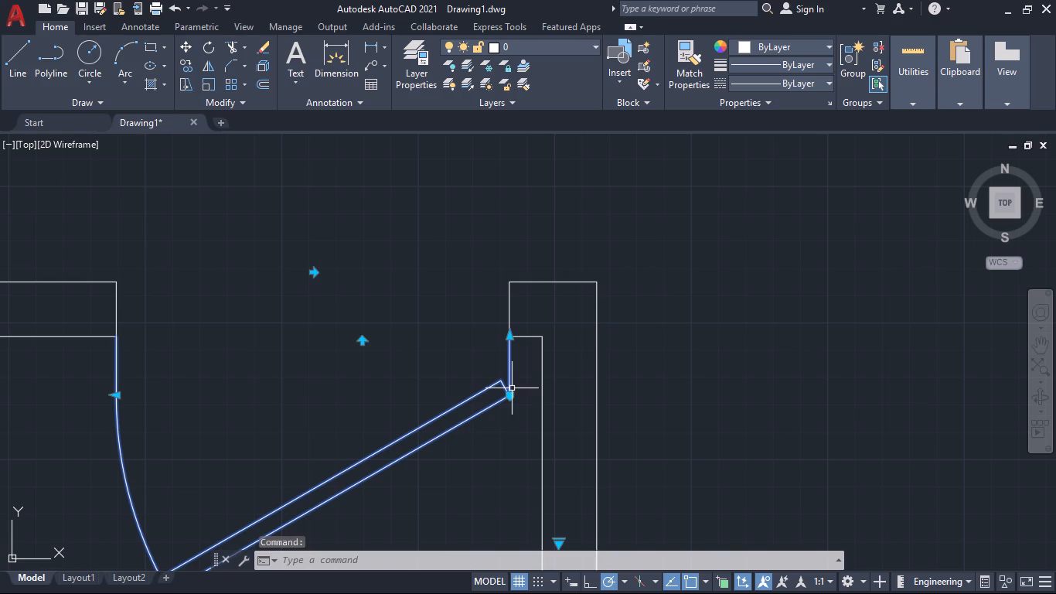
pyautogui.press('m')
pyautogui.press('Return')
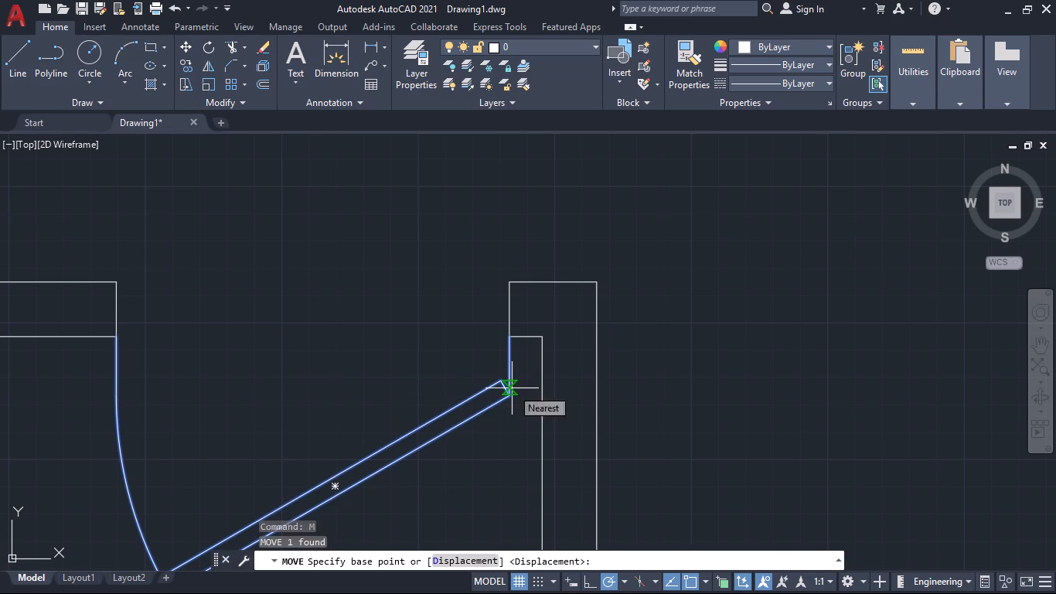
pyautogui.scroll(3, 516, 390)
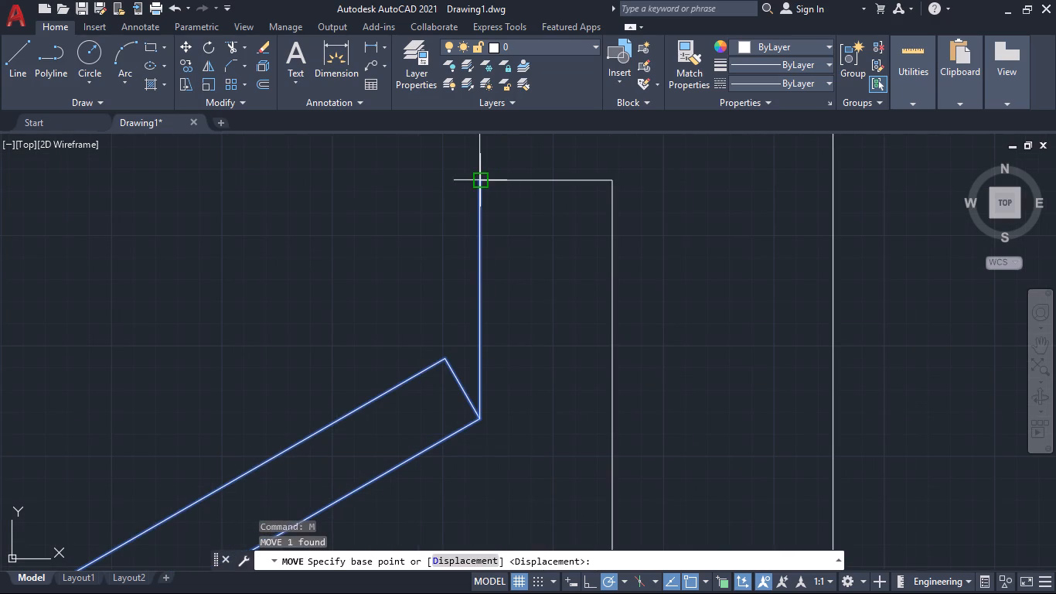
pyautogui.click(481, 183)
pyautogui.scroll(-2, 508, 265)
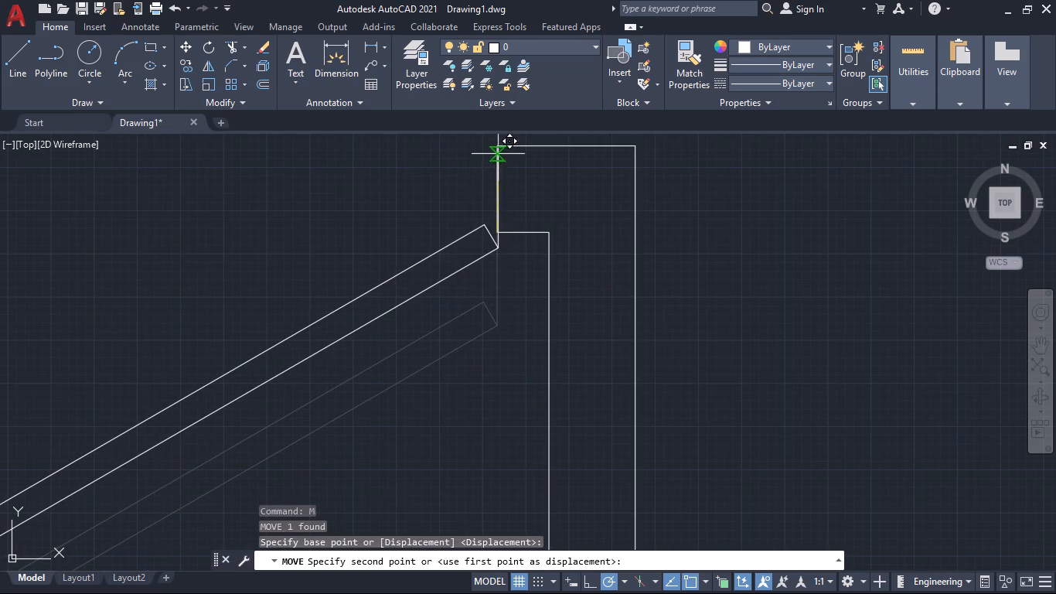
pyautogui.click(498, 151)
pyautogui.scroll(-1, 516, 320)
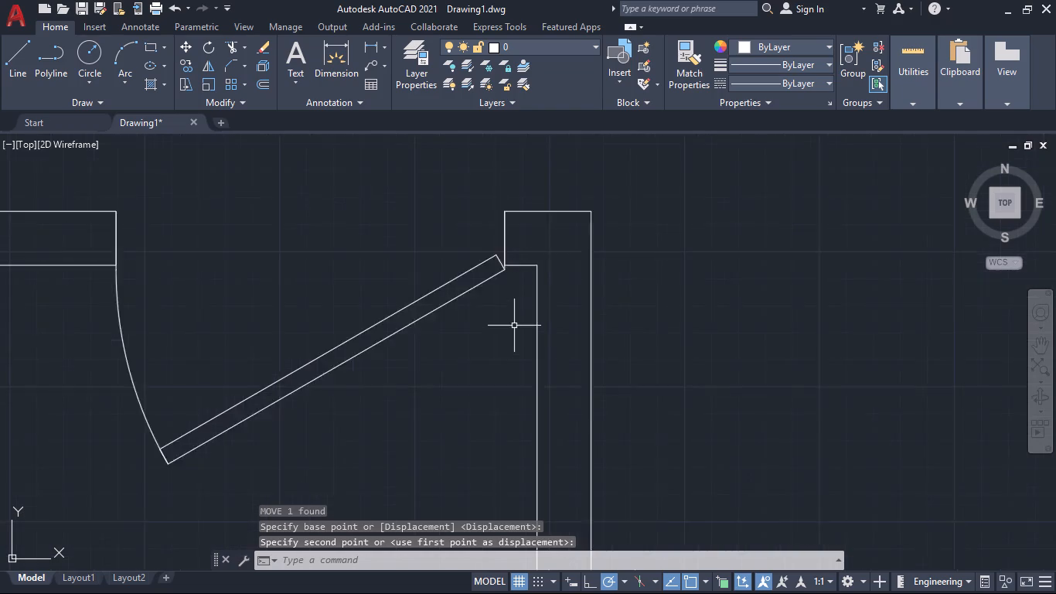
# Examine the west rooms' door openings and the door copies east of the plan.
pyautogui.scroll(-1, 514, 326)
pyautogui.scroll(-2, 479, 412)
pyautogui.scroll(-1, 597, 415)
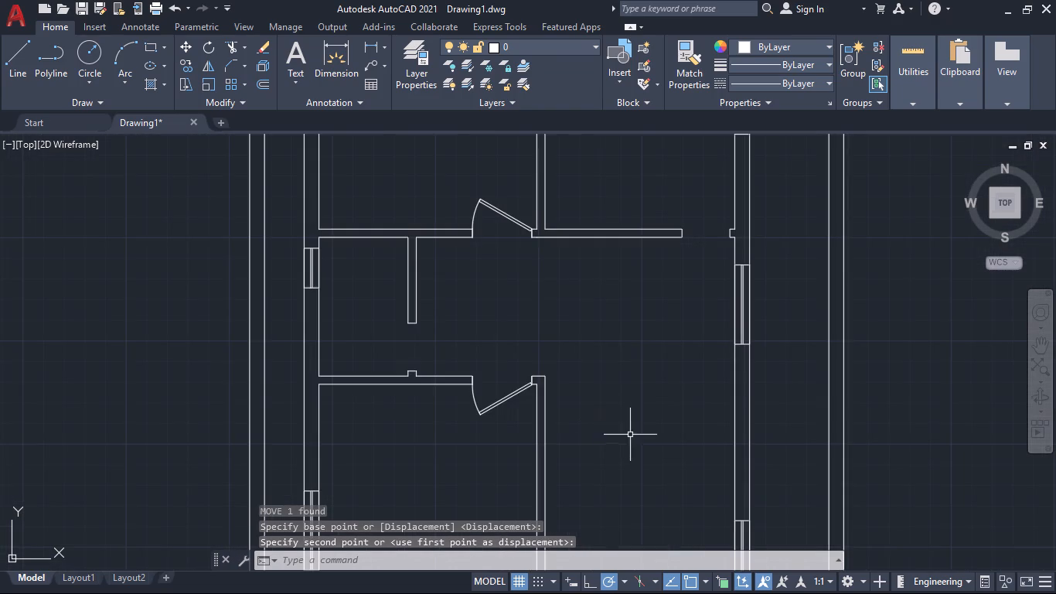
pyautogui.moveTo(626, 432); pyautogui.dragTo(557, 379, button='middle')
pyautogui.scroll(-2, 565, 387)
pyautogui.moveTo(573, 418); pyautogui.dragTo(516, 378, button='middle')
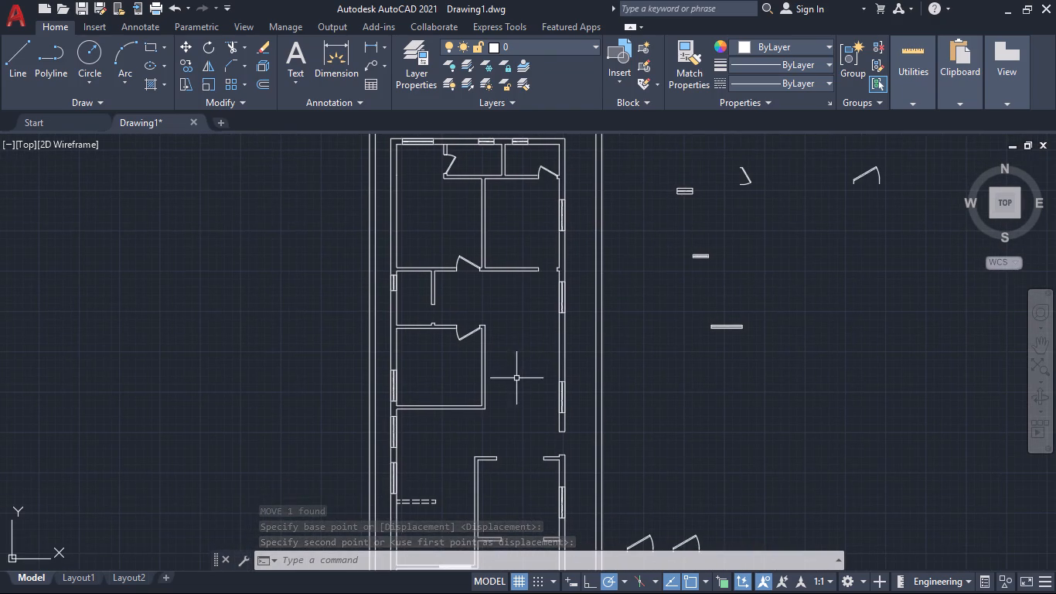
pyautogui.moveTo(530, 302); pyautogui.dragTo(483, 378, button='middle')
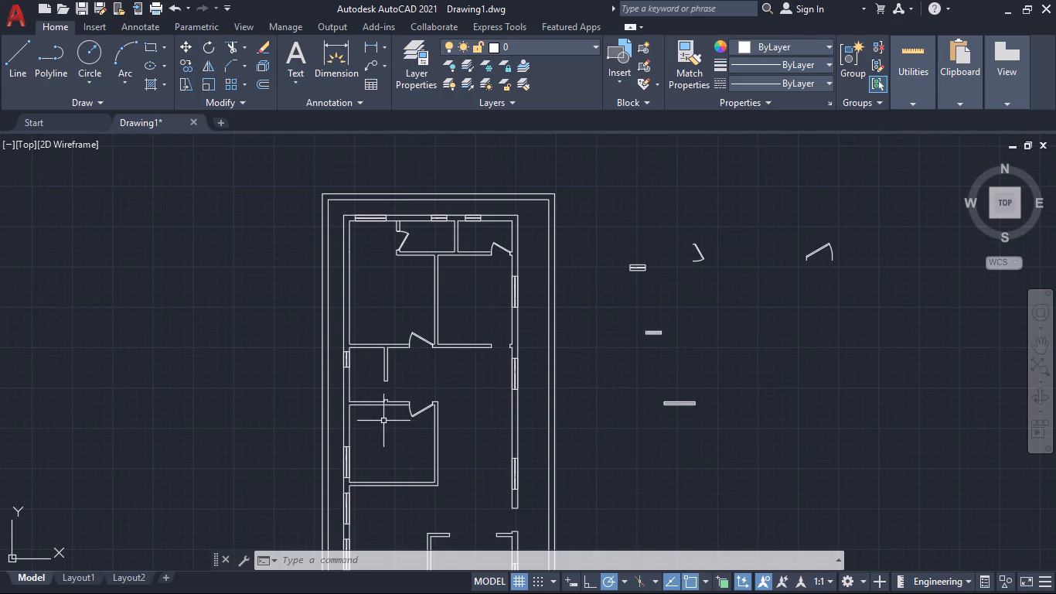
pyautogui.scroll(-1, 383, 421)
pyautogui.scroll(2, 383, 421)
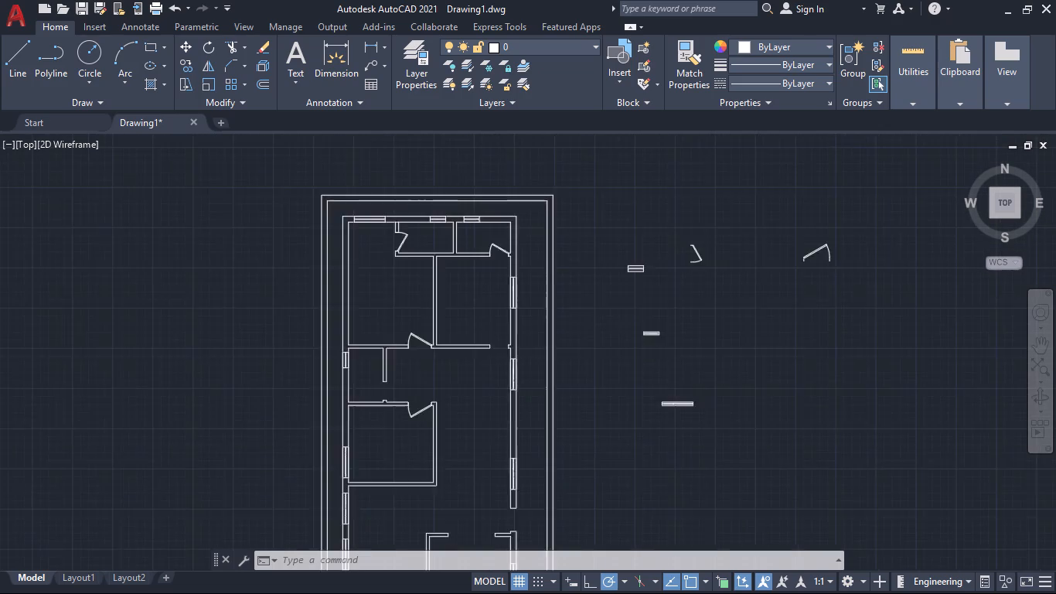
pyautogui.scroll(1, 383, 421)
pyautogui.moveTo(383, 421); pyautogui.dragTo(353, 387, button='middle')
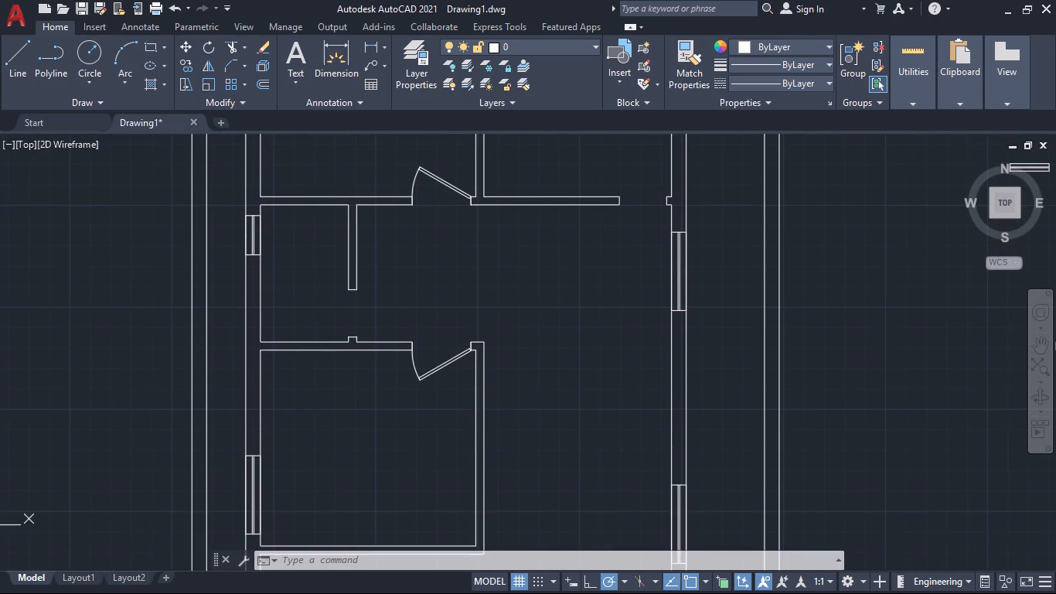
pyautogui.scroll(-1, 353, 387)
pyautogui.scroll(-1, 632, 357)
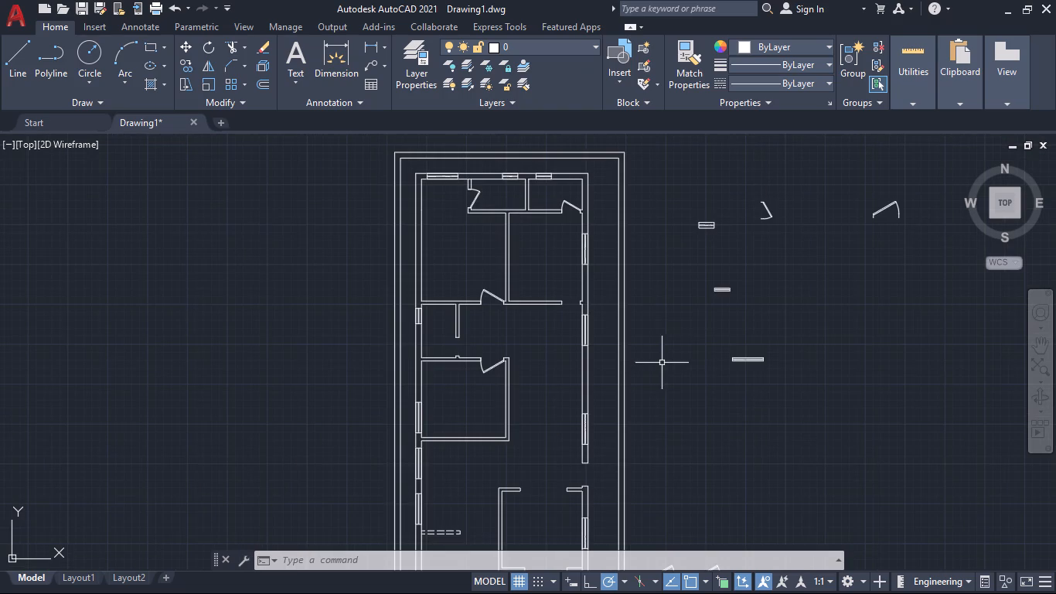
pyautogui.moveTo(678, 346); pyautogui.dragTo(655, 357, button='middle')
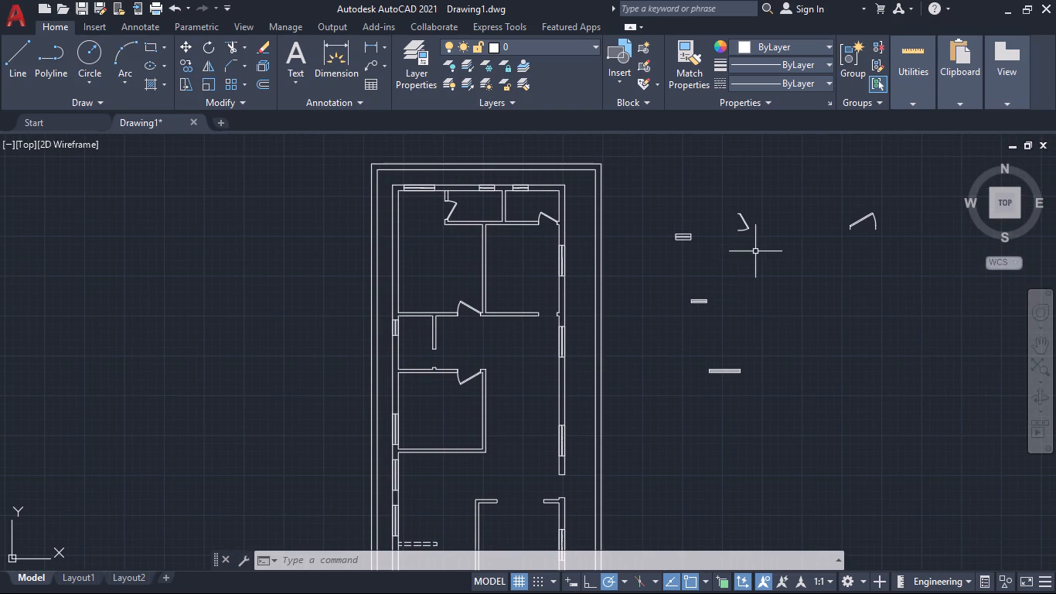
# Move the nearer door copy east of the plan by its upper-left endpoint to the upper jamb's left corner in the small room north of the middle west room.
pyautogui.click(755, 251)
pyautogui.click(730, 207)
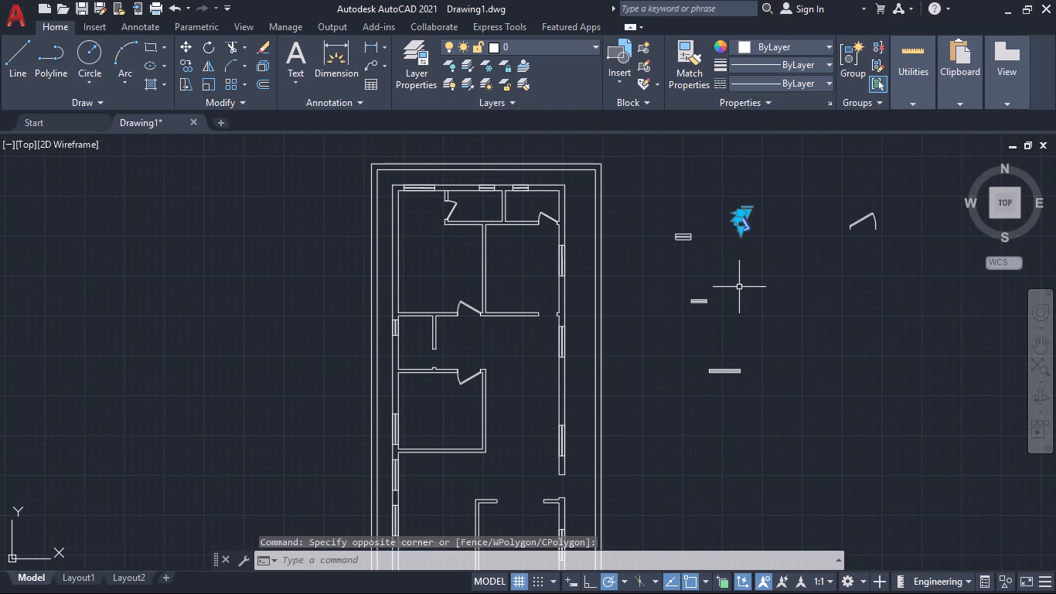
pyautogui.press('m')
pyautogui.press('Return')
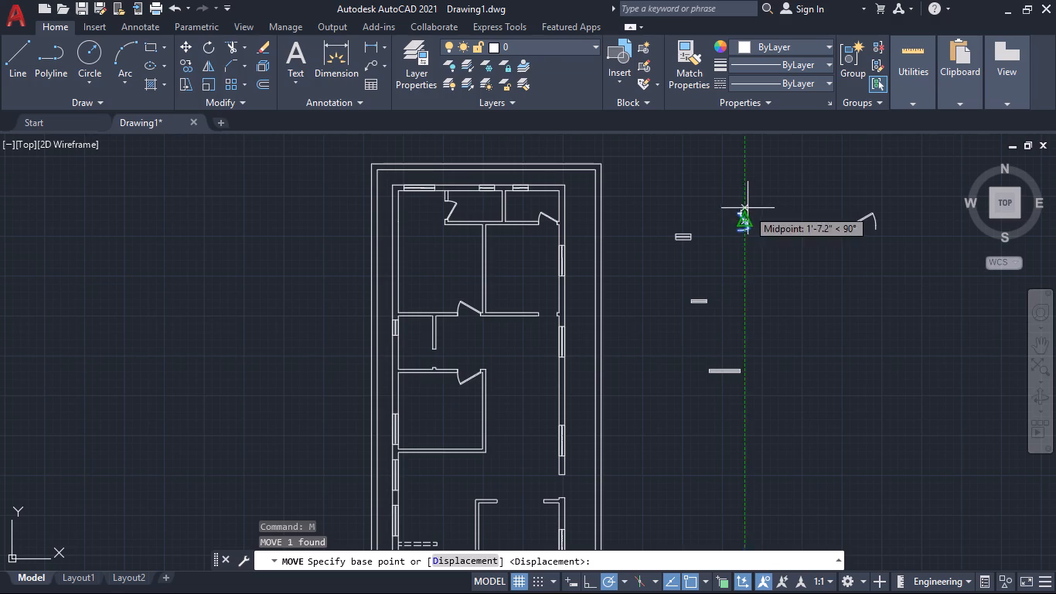
pyautogui.scroll(4, 737, 219)
pyautogui.click(734, 185)
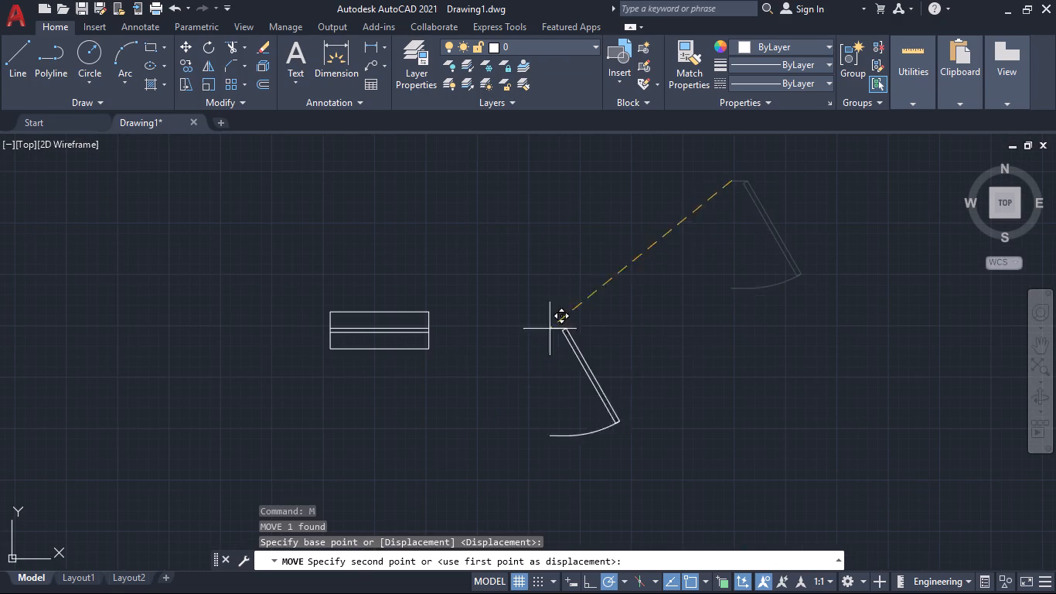
pyautogui.scroll(-6, 504, 335)
pyautogui.scroll(3, 383, 416)
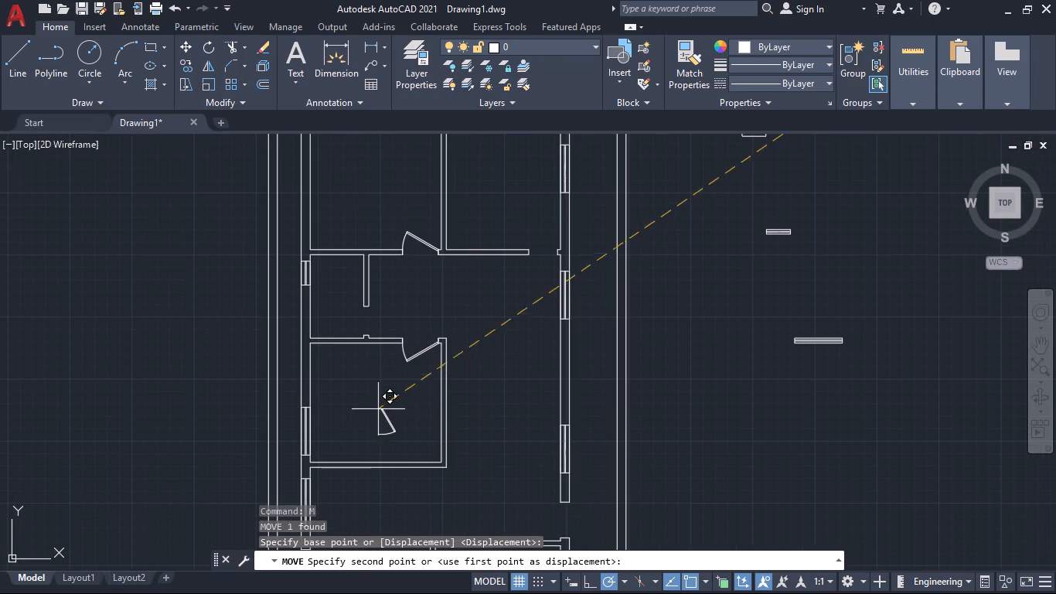
pyautogui.scroll(5, 366, 315)
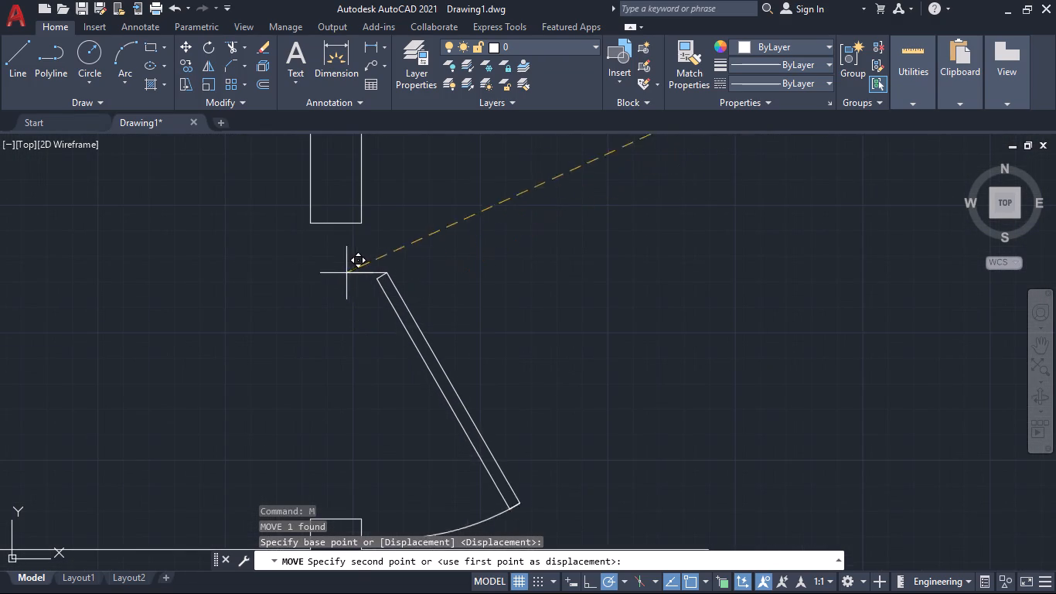
pyautogui.click(315, 221)
pyautogui.scroll(-3, 372, 340)
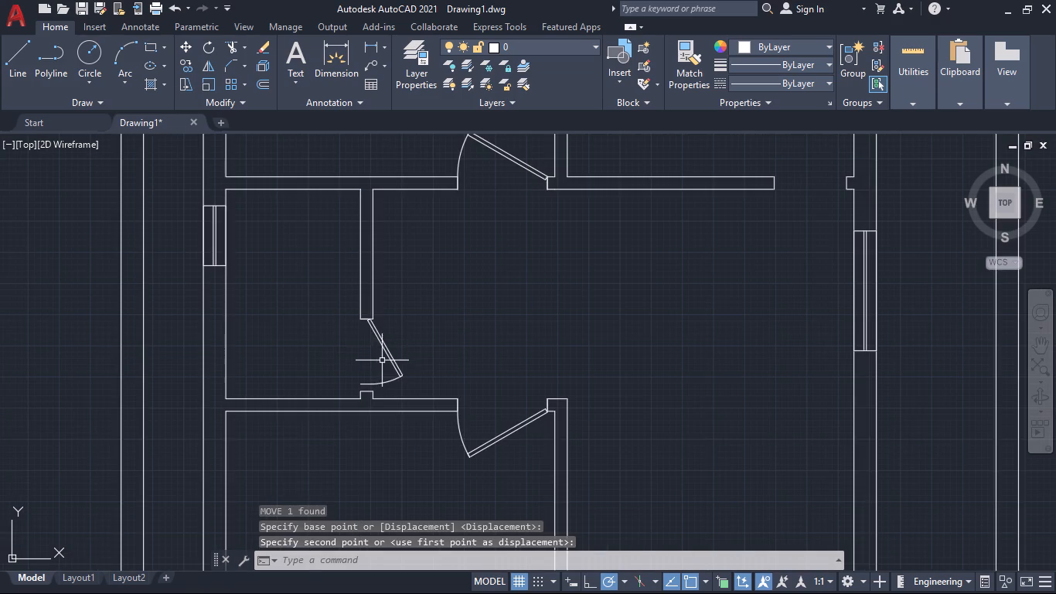
# Flip the small room's newly placed door horizontally so its leaf swings west into the room.
pyautogui.click(398, 362)
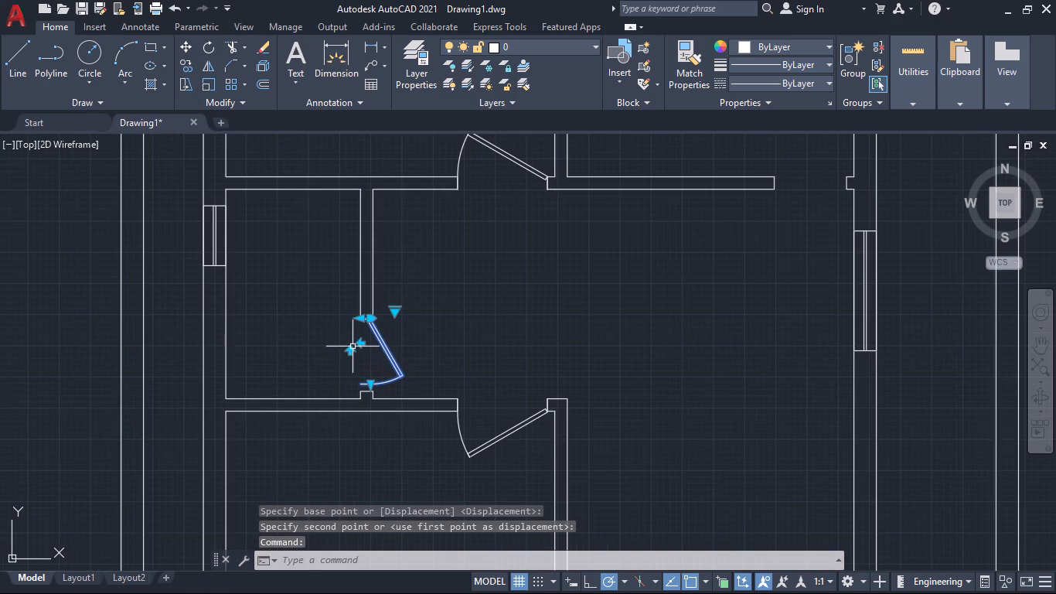
pyautogui.click(360, 344)
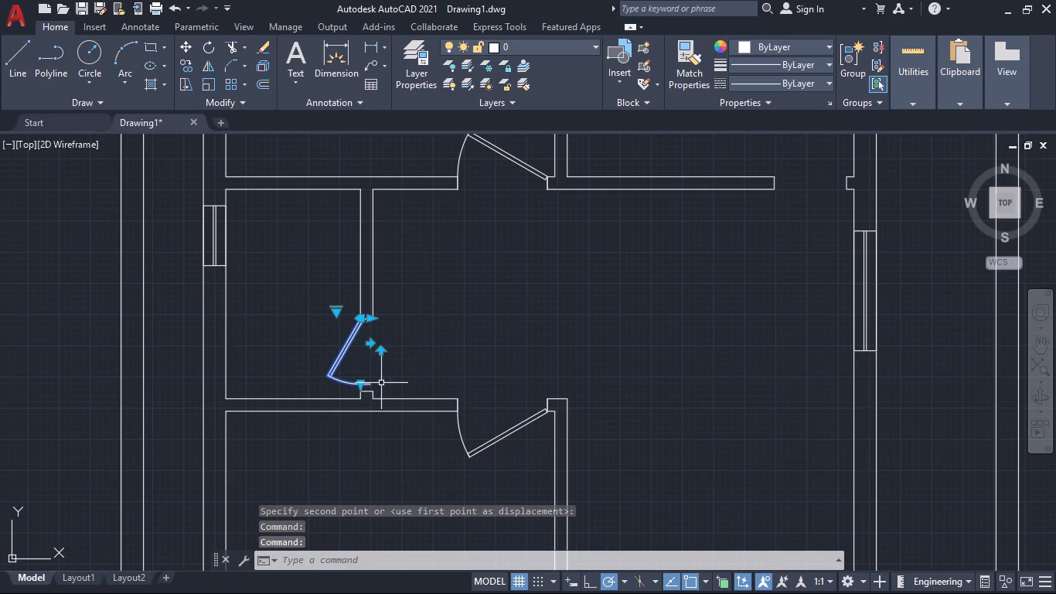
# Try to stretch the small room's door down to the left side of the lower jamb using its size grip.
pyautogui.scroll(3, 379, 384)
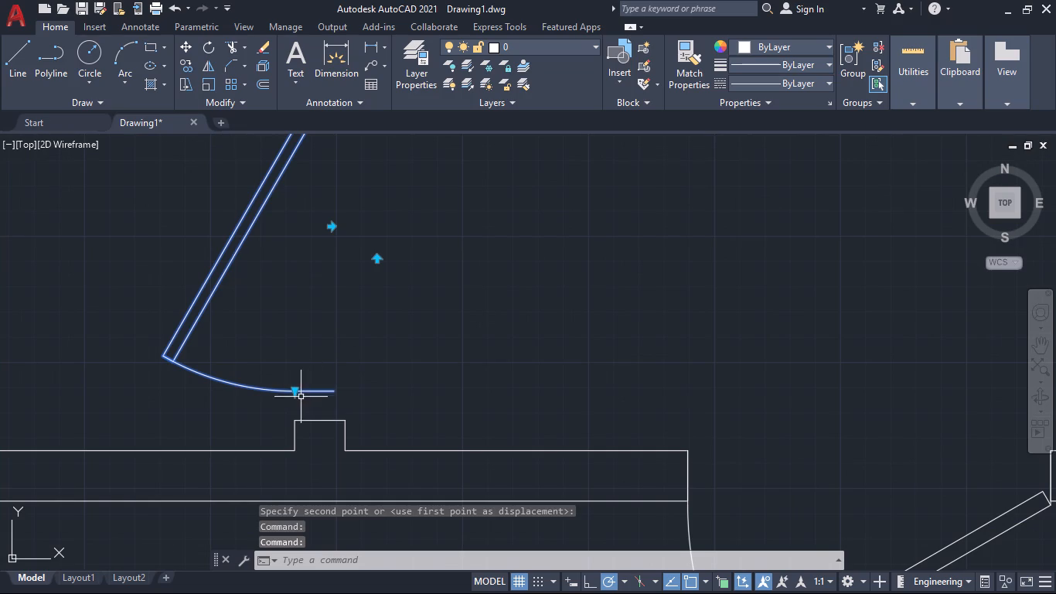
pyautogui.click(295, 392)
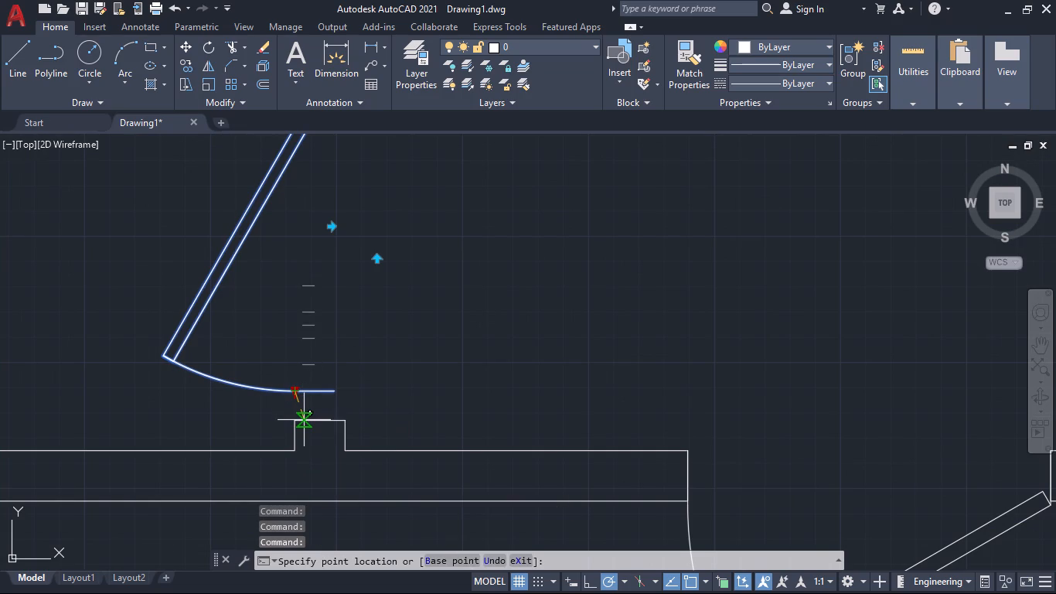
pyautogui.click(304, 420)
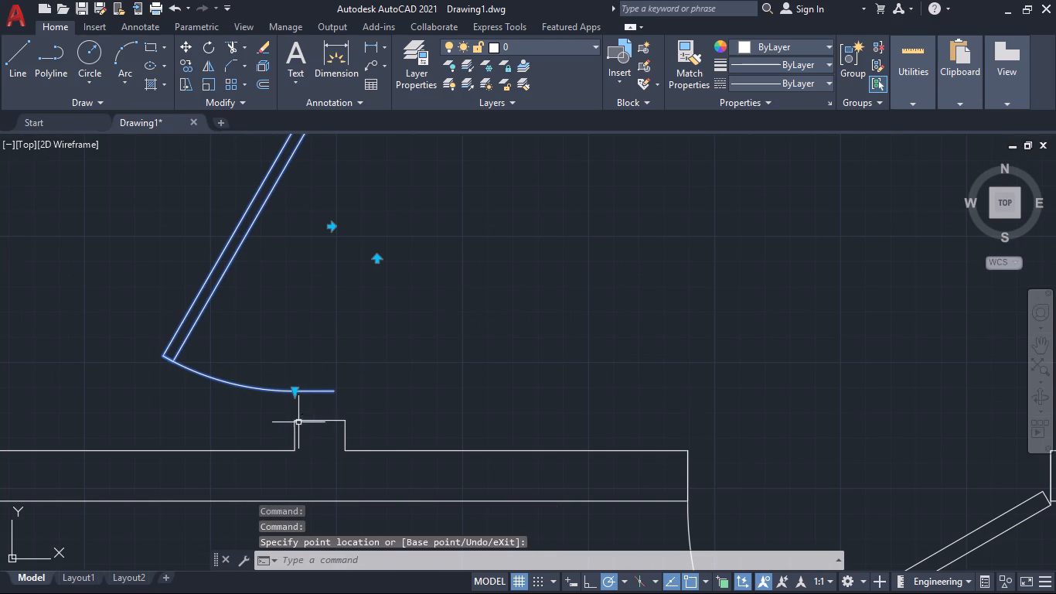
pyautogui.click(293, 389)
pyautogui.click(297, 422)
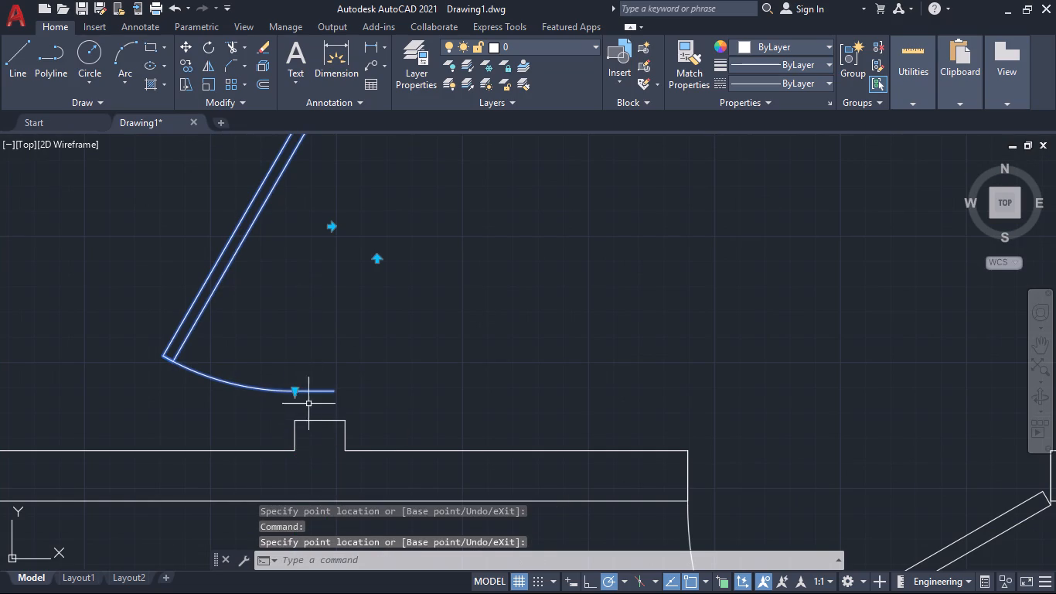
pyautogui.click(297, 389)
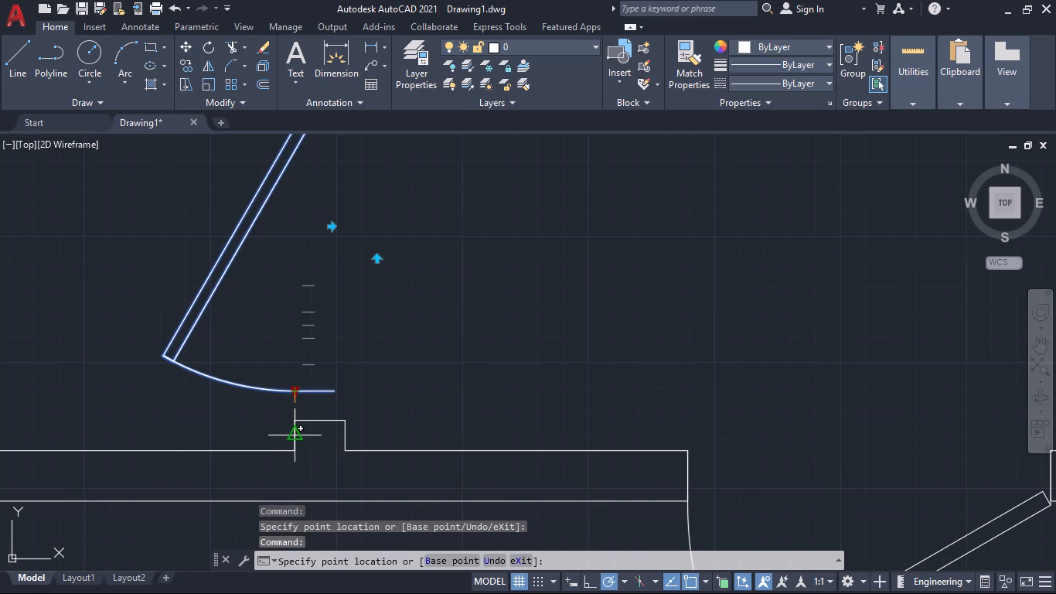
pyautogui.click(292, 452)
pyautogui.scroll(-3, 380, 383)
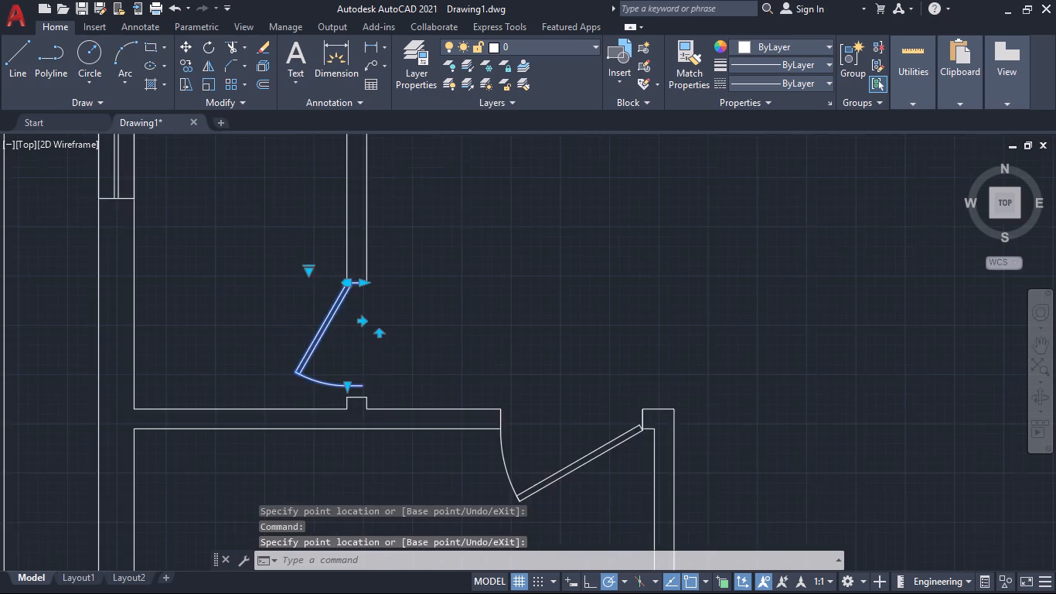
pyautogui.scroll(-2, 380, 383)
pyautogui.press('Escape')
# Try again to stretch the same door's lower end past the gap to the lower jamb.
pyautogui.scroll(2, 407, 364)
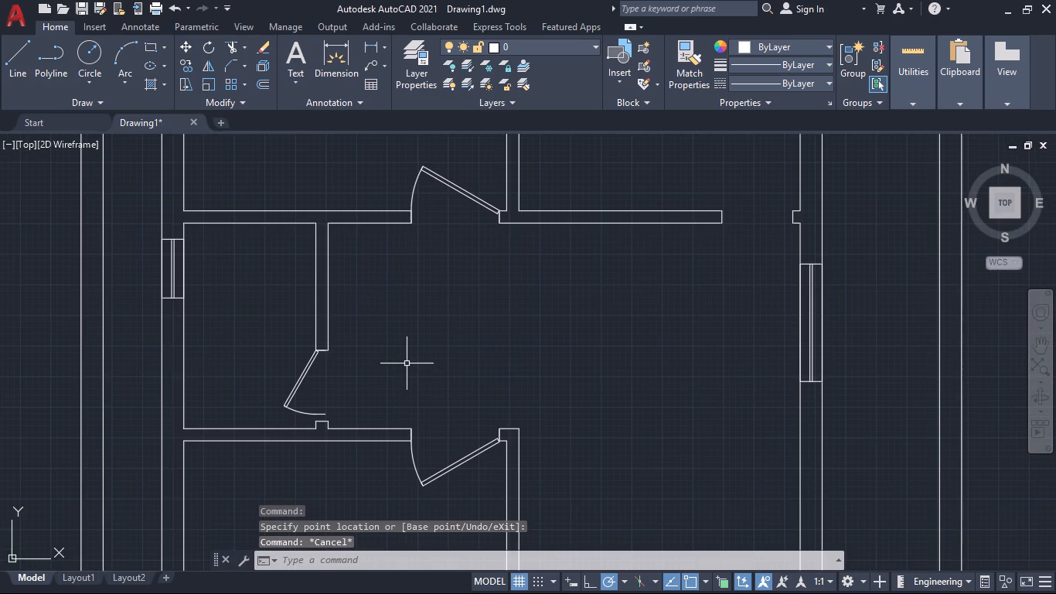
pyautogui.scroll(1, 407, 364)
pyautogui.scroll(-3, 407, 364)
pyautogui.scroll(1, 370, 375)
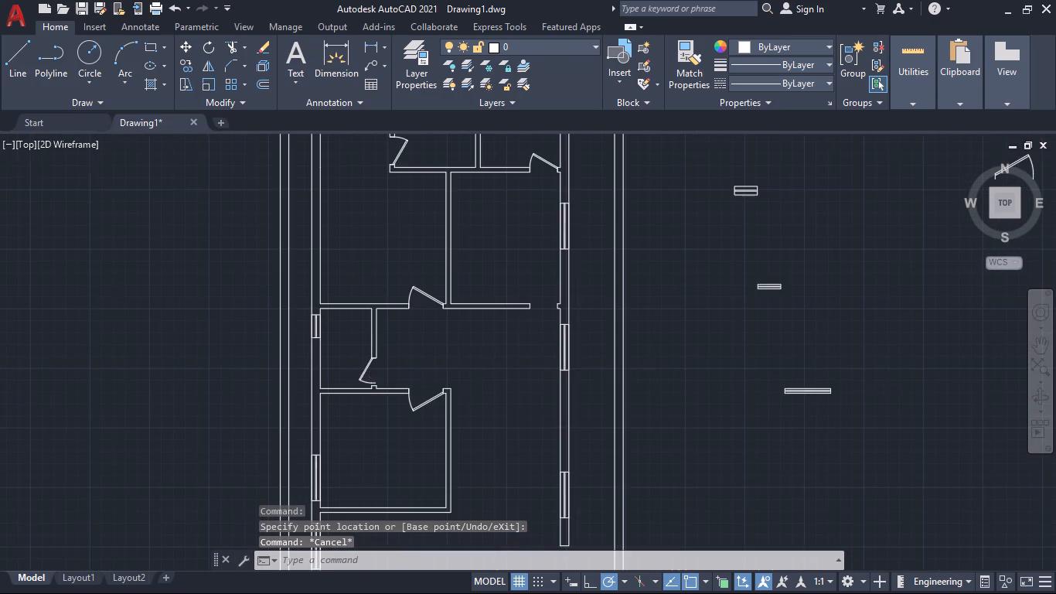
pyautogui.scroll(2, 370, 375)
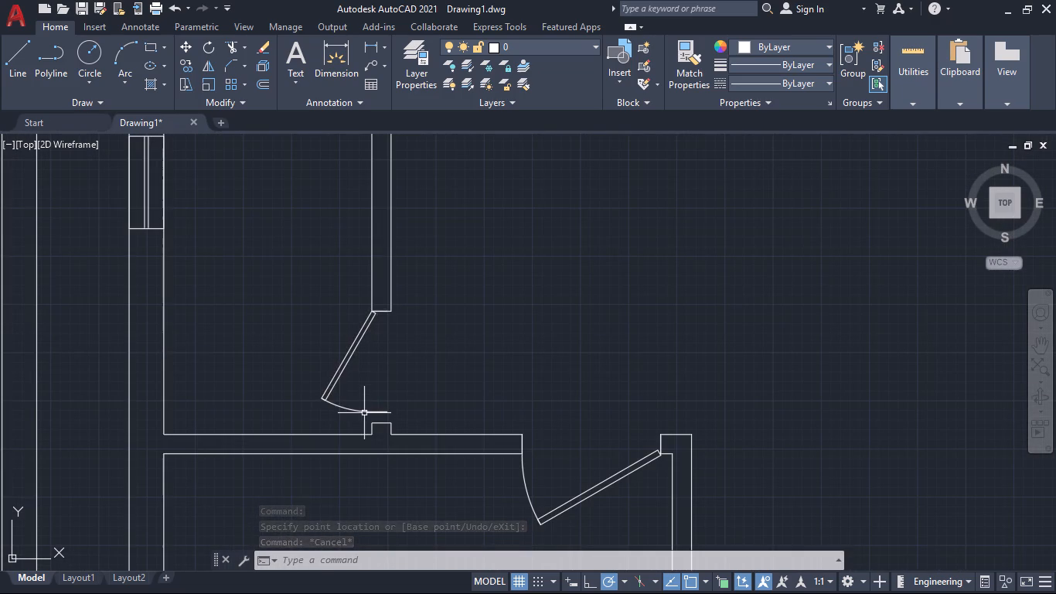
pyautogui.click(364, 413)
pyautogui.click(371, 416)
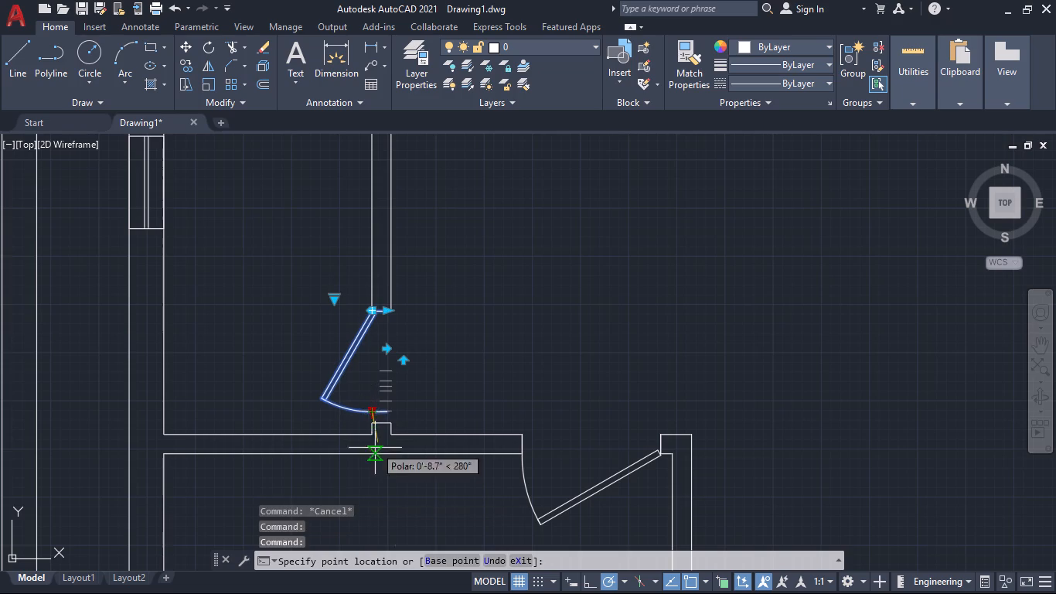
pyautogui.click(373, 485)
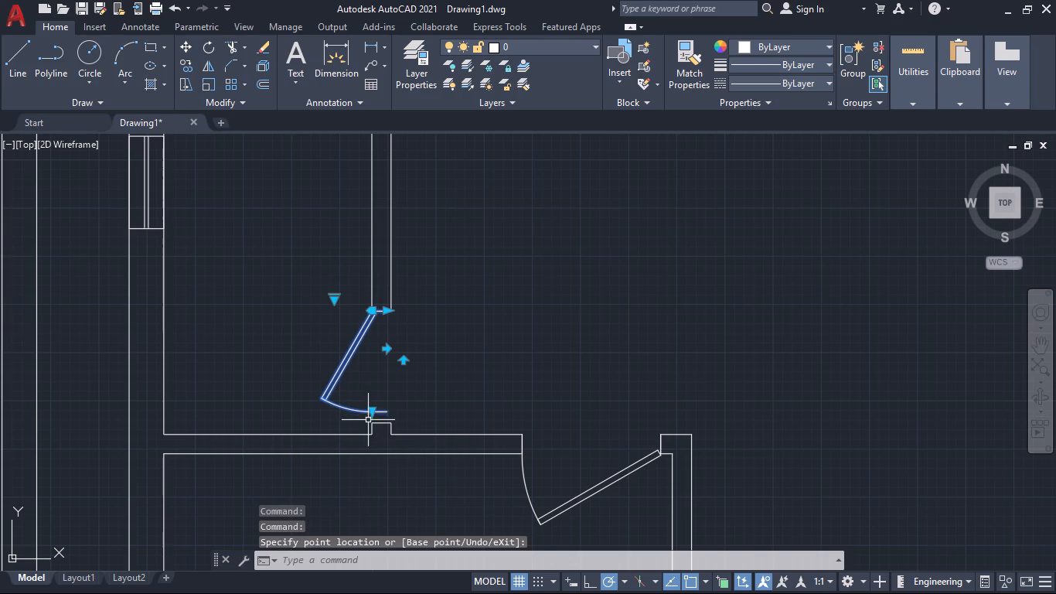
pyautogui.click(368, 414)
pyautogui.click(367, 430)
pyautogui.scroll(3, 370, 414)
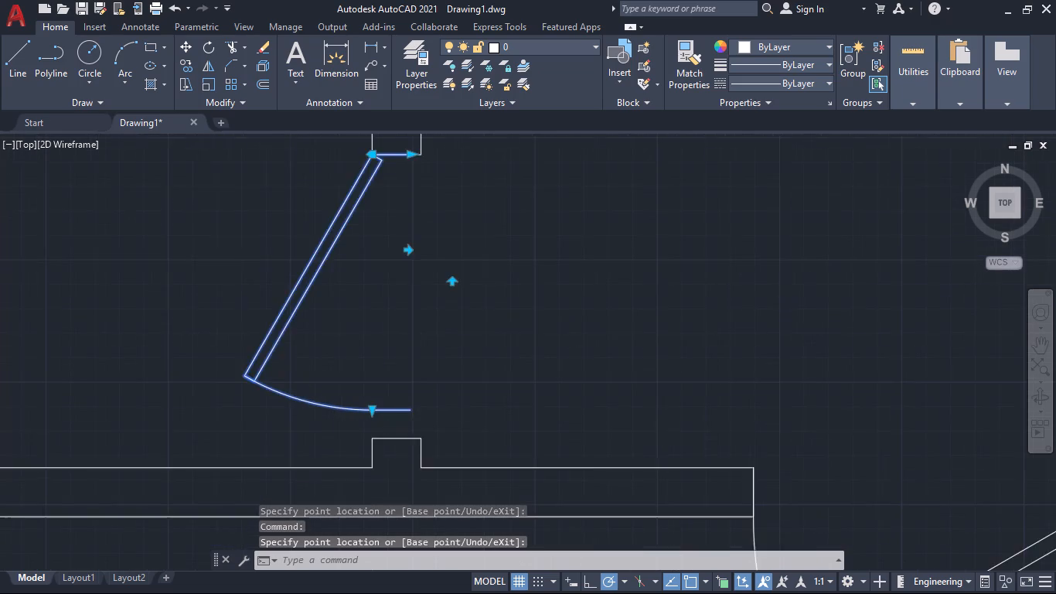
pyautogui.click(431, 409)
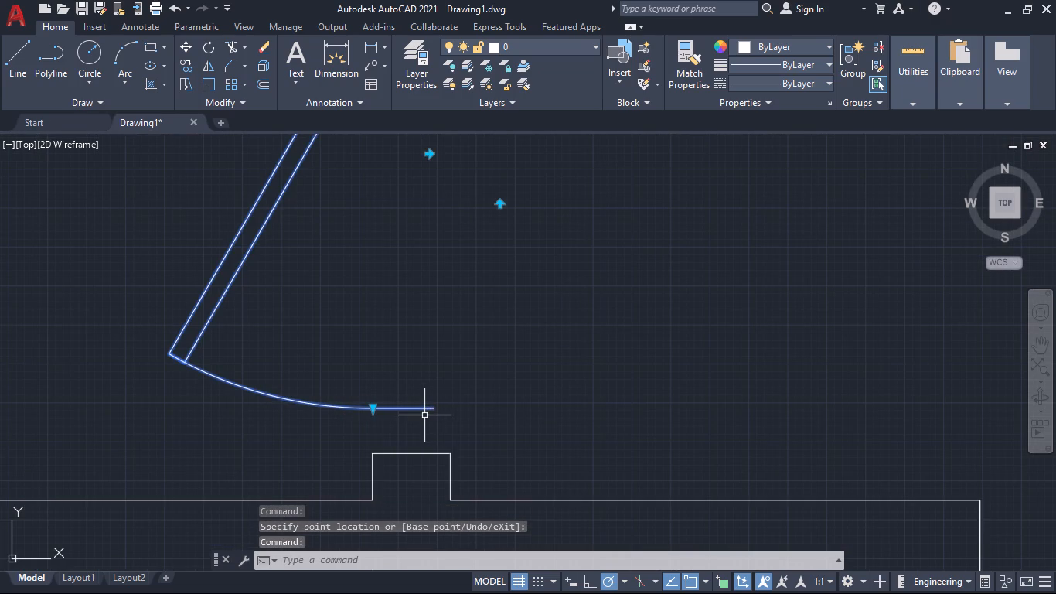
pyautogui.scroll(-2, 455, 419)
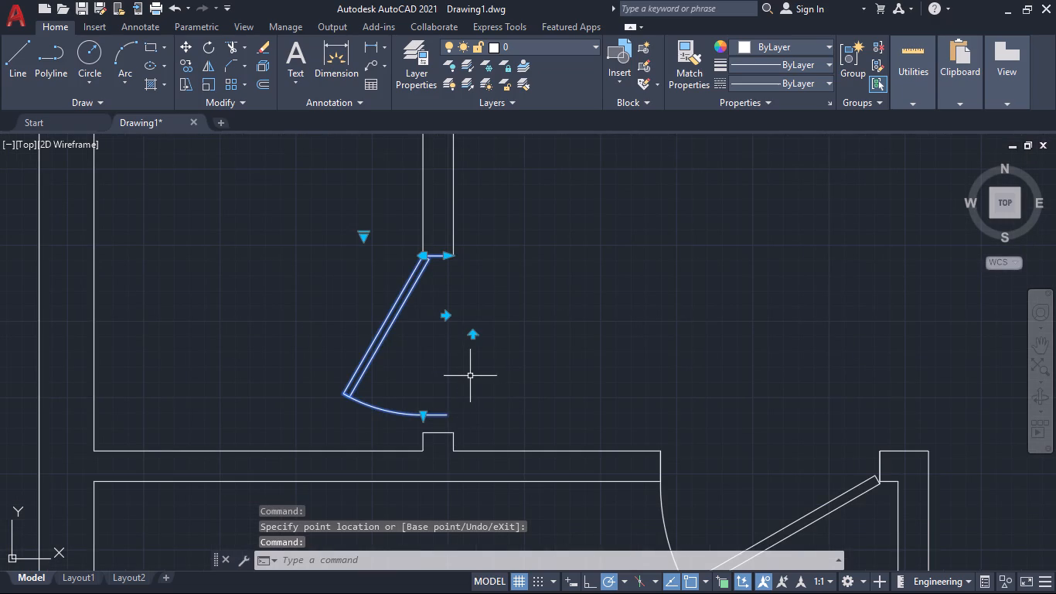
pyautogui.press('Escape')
# Scale the small room's door from its upper-right endpoint by reference, using length 2'5" and the lower jamb's upper-right corner for the new length.
pyautogui.scroll(-3, 475, 387)
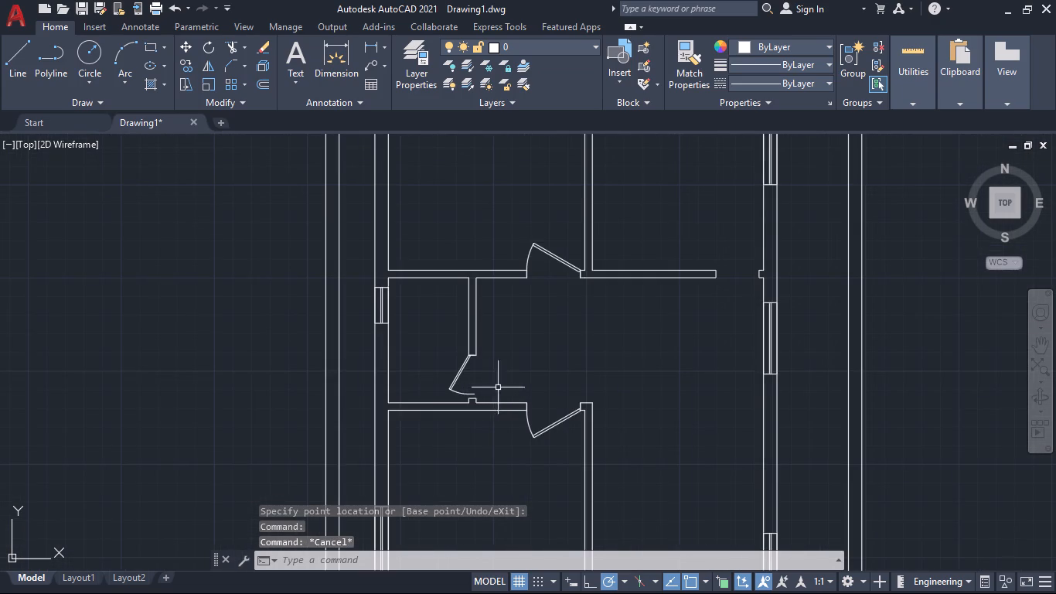
pyautogui.scroll(1, 481, 381)
pyautogui.write('sc')
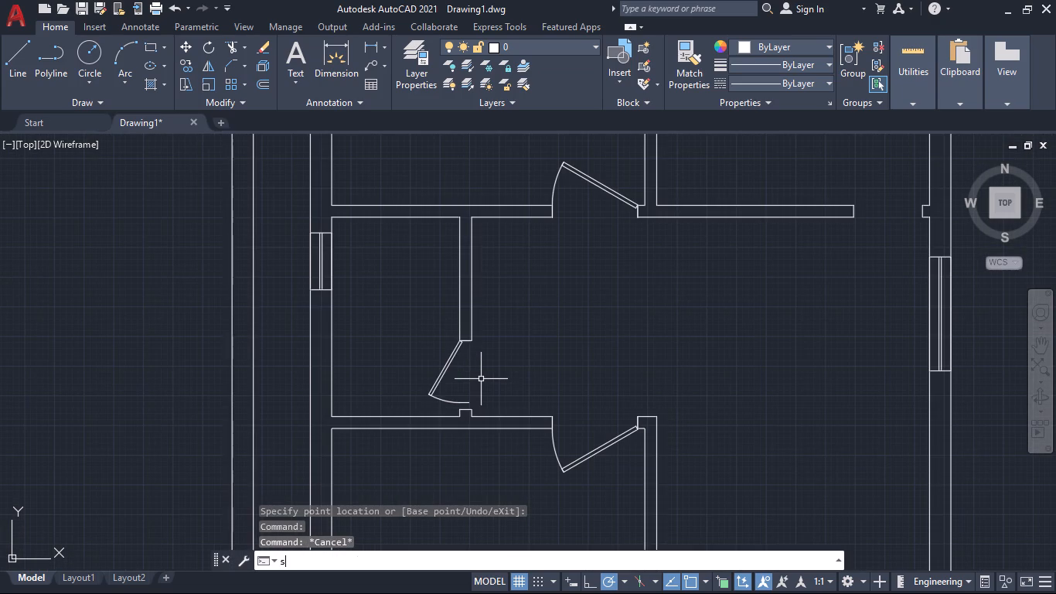
pyautogui.press('Return')
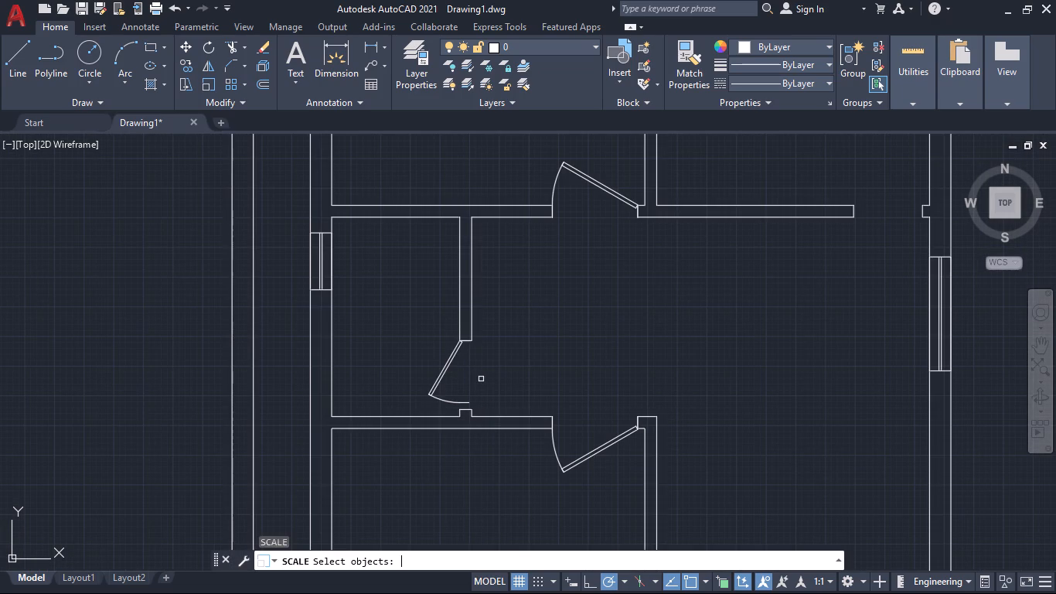
pyautogui.click(448, 356)
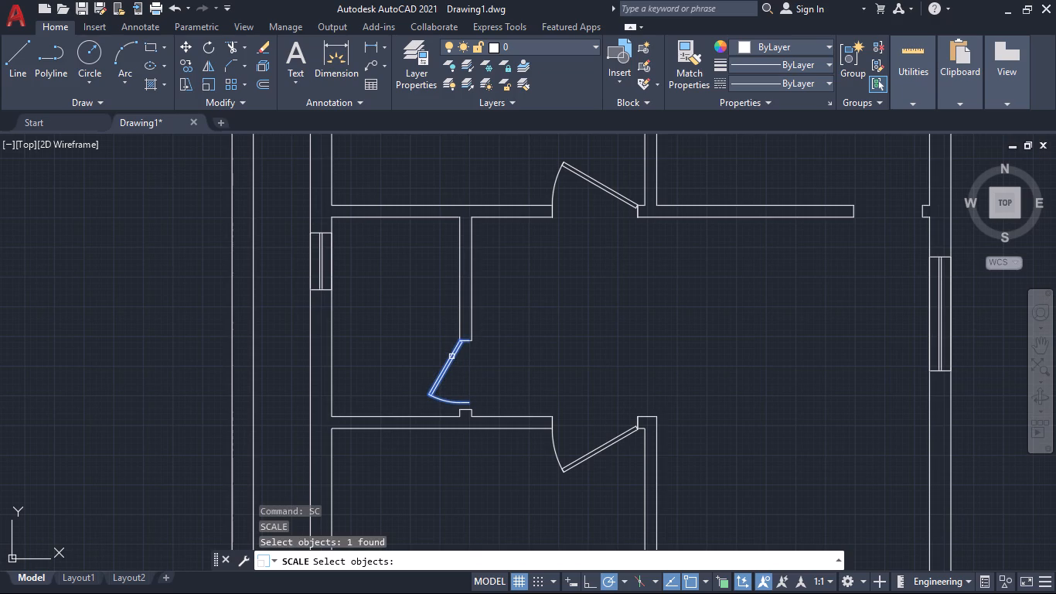
pyautogui.press('Return')
pyautogui.scroll(1, 471, 359)
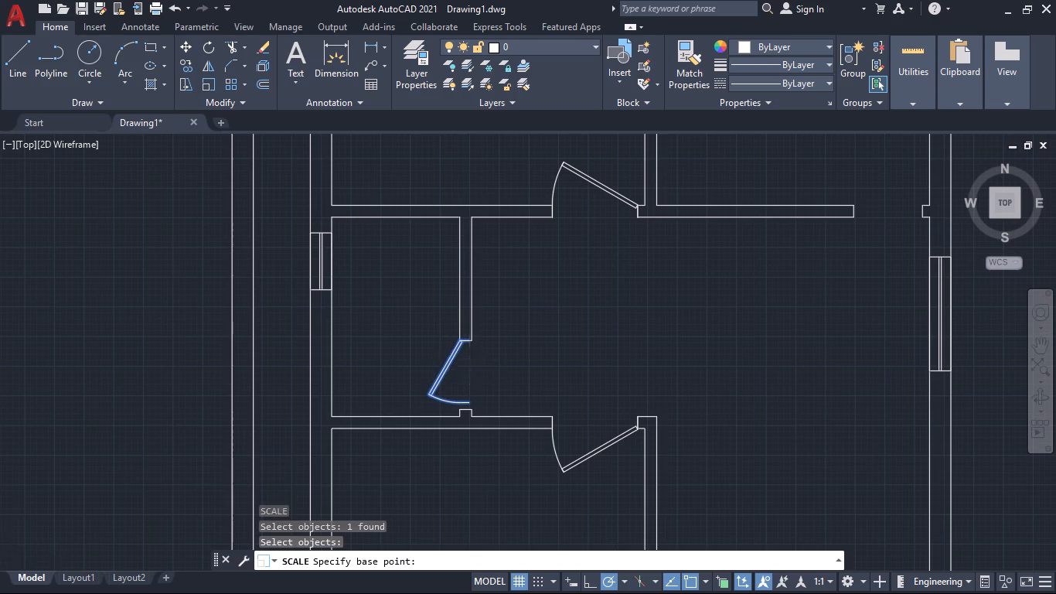
pyautogui.scroll(2, 471, 359)
pyautogui.scroll(-1, 472, 362)
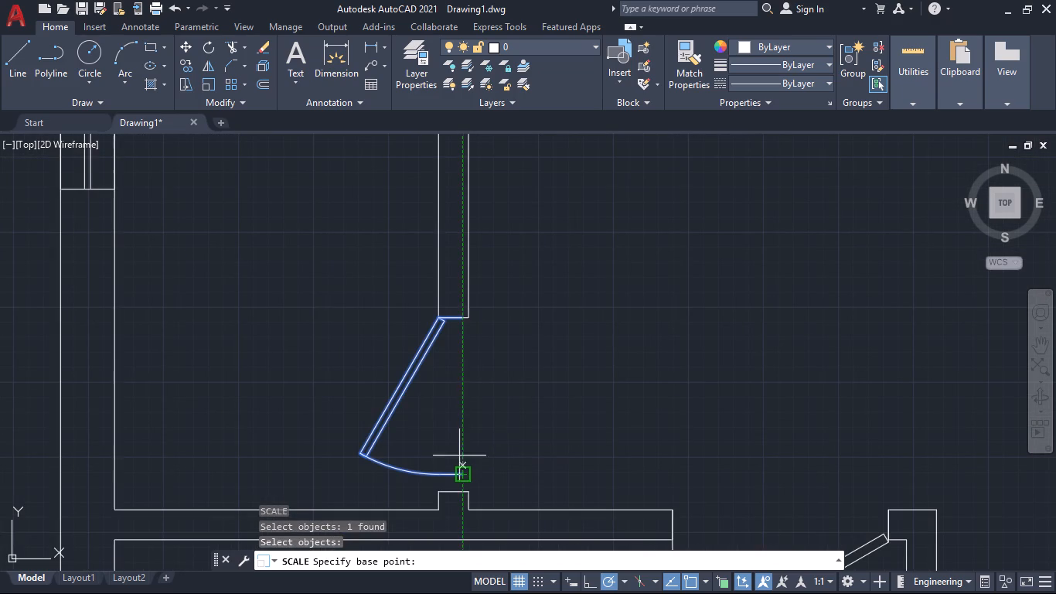
pyautogui.scroll(1, 455, 323)
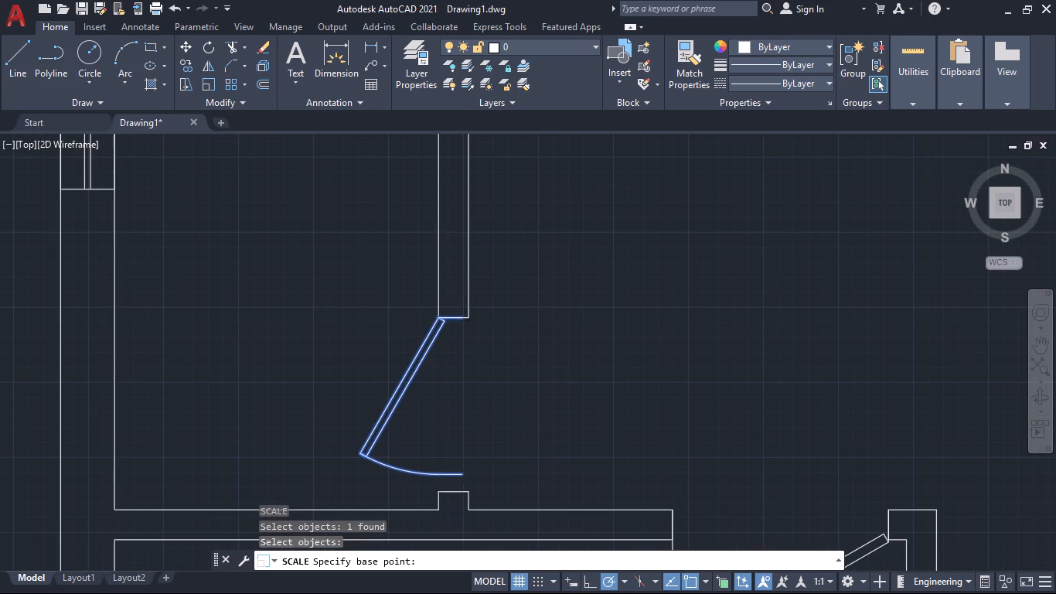
pyautogui.scroll(3, 455, 323)
pyautogui.click(492, 288)
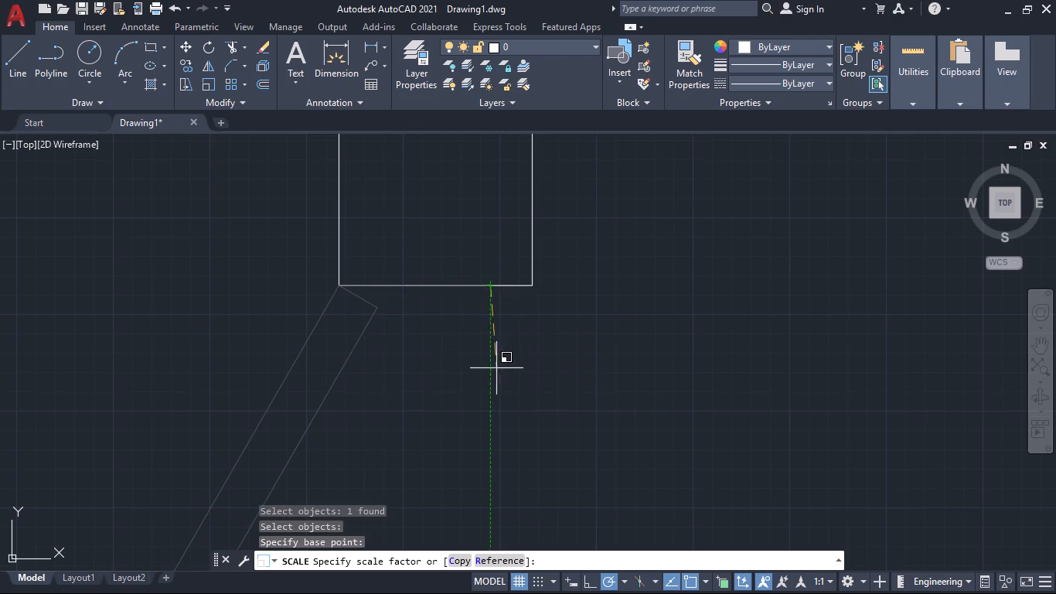
pyautogui.scroll(-3, 488, 399)
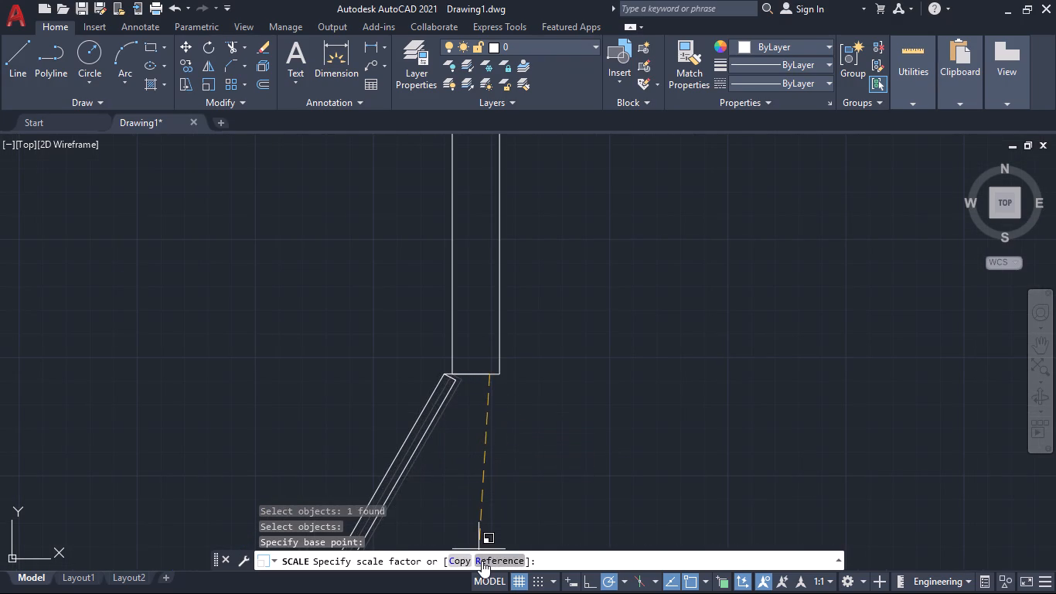
pyautogui.click(482, 561)
pyautogui.moveTo(509, 480); pyautogui.dragTo(488, 291, button='middle')
pyautogui.scroll(-1, 490, 342)
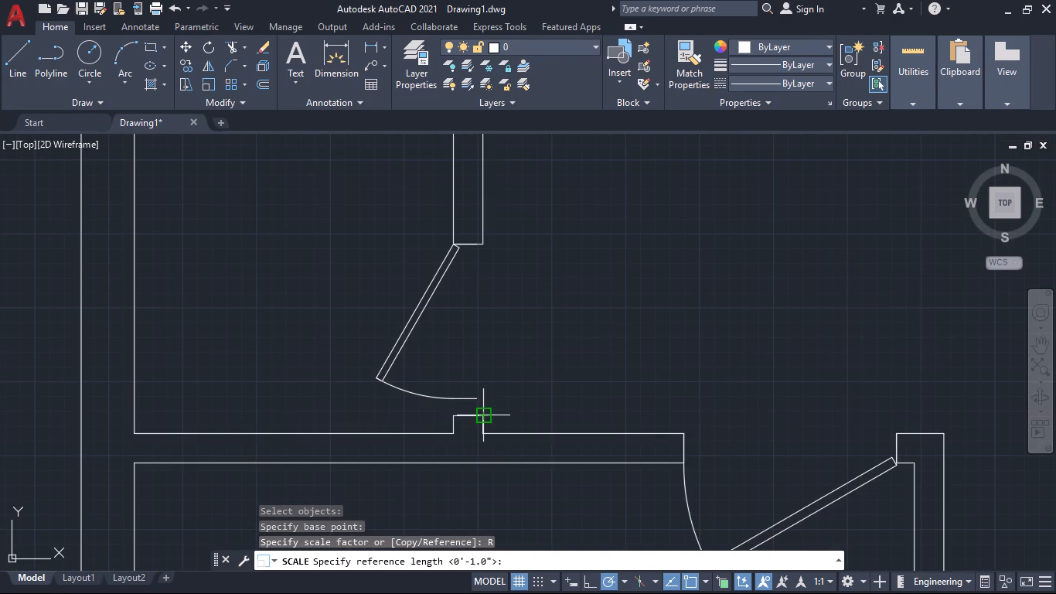
pyautogui.write("2'")
pyautogui.write('5"')
pyautogui.press('Return')
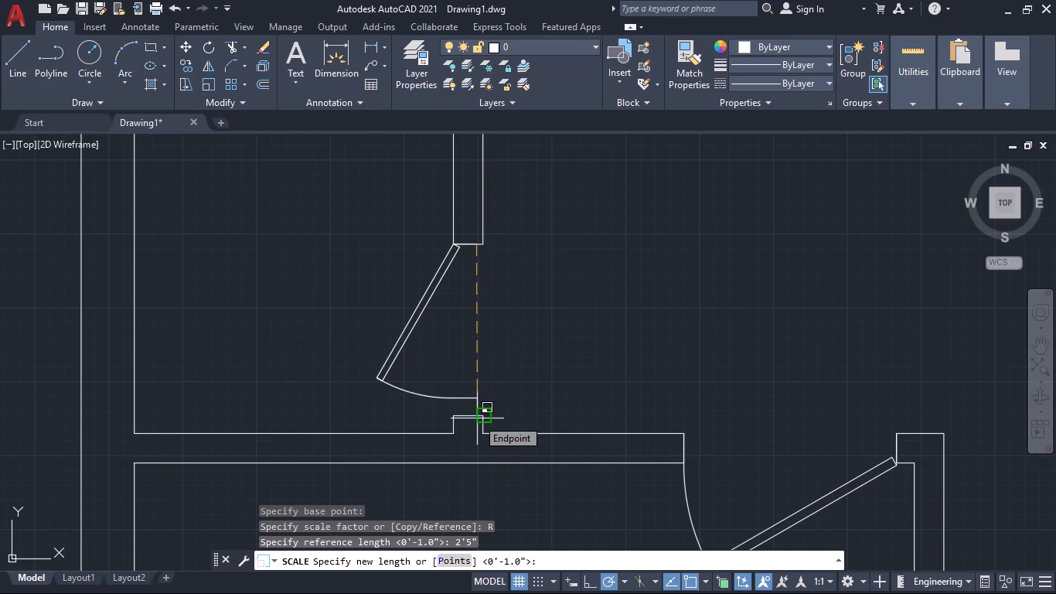
pyautogui.scroll(1, 477, 418)
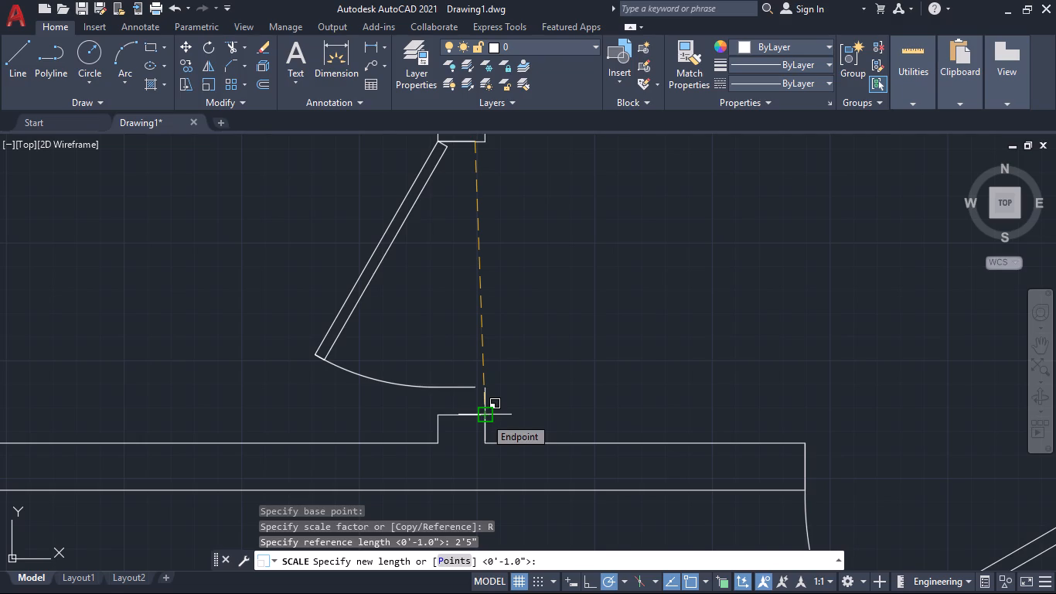
pyautogui.click(485, 417)
pyautogui.scroll(-3, 488, 357)
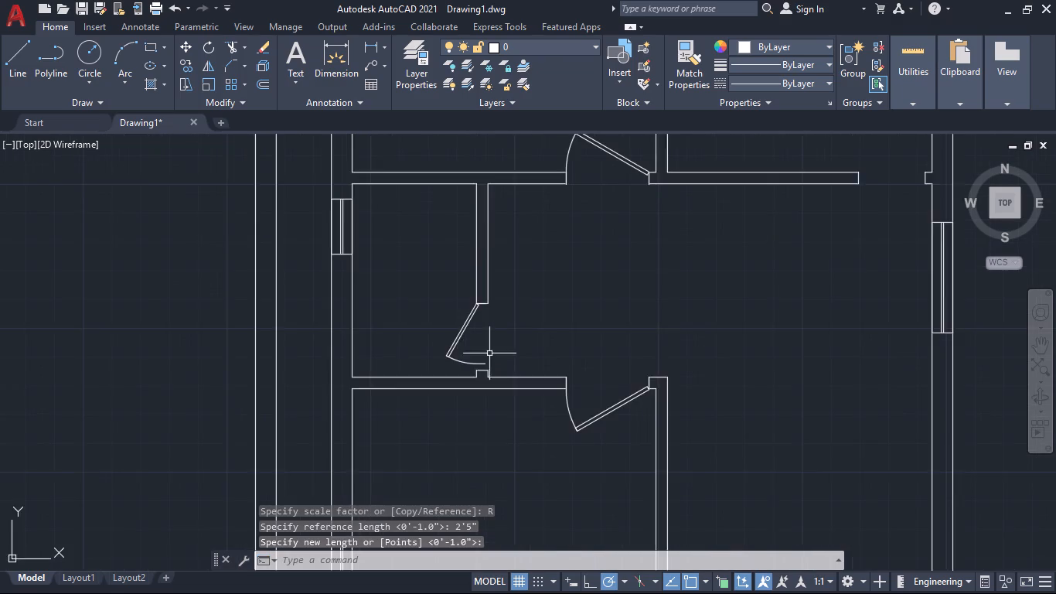
# Align the small room's door with scaling, keeping its upper frame endpoint fixed and bringing its lower frame endpoint onto the lower jamb's top edge.
pyautogui.scroll(2, 485, 333)
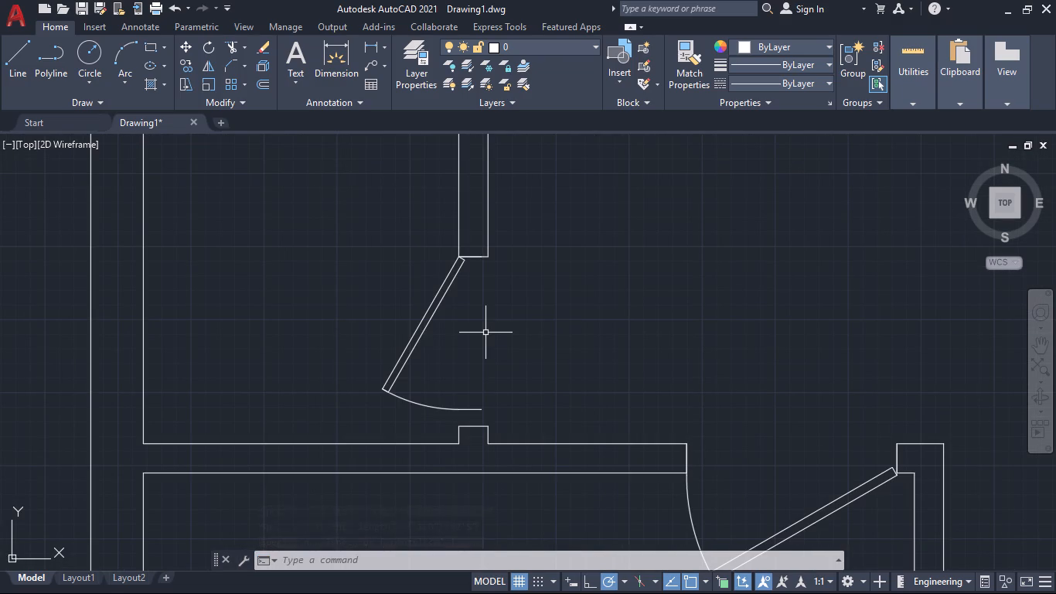
pyautogui.press('a')
pyautogui.press('l')
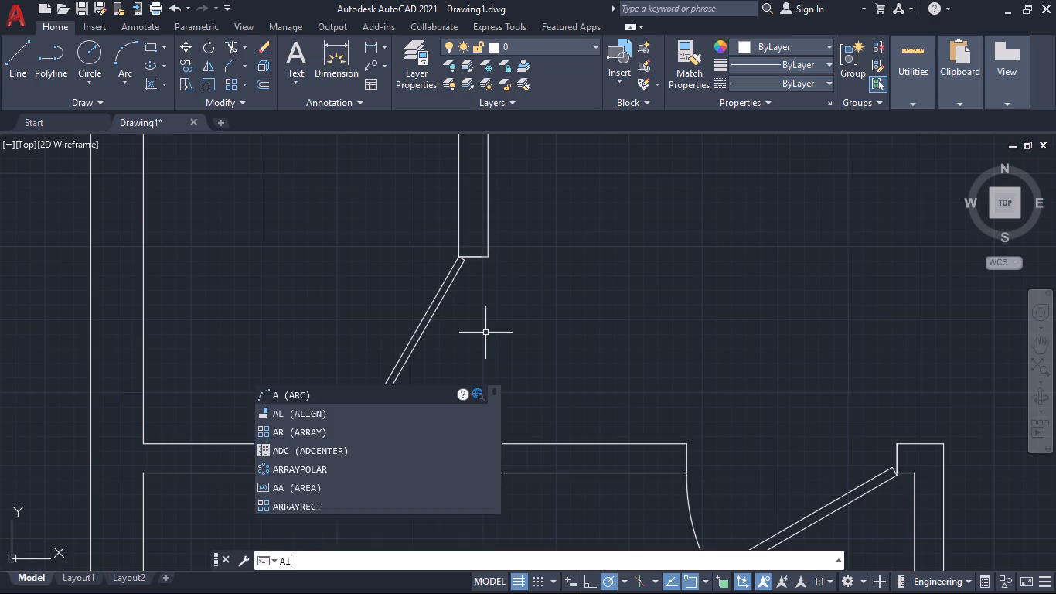
pyautogui.press('Return')
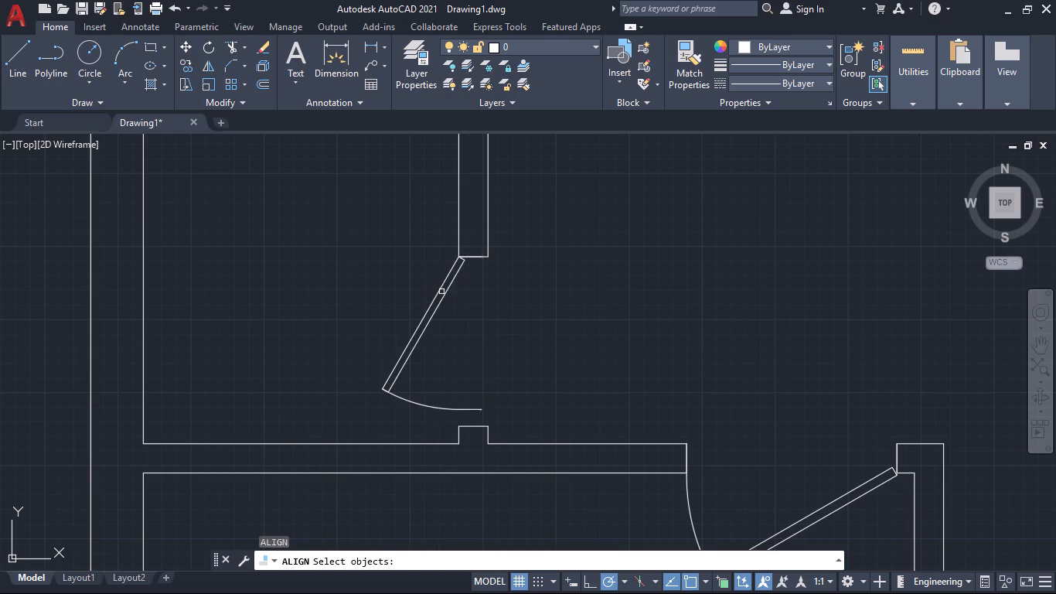
pyautogui.click(441, 292)
pyautogui.scroll(2, 498, 265)
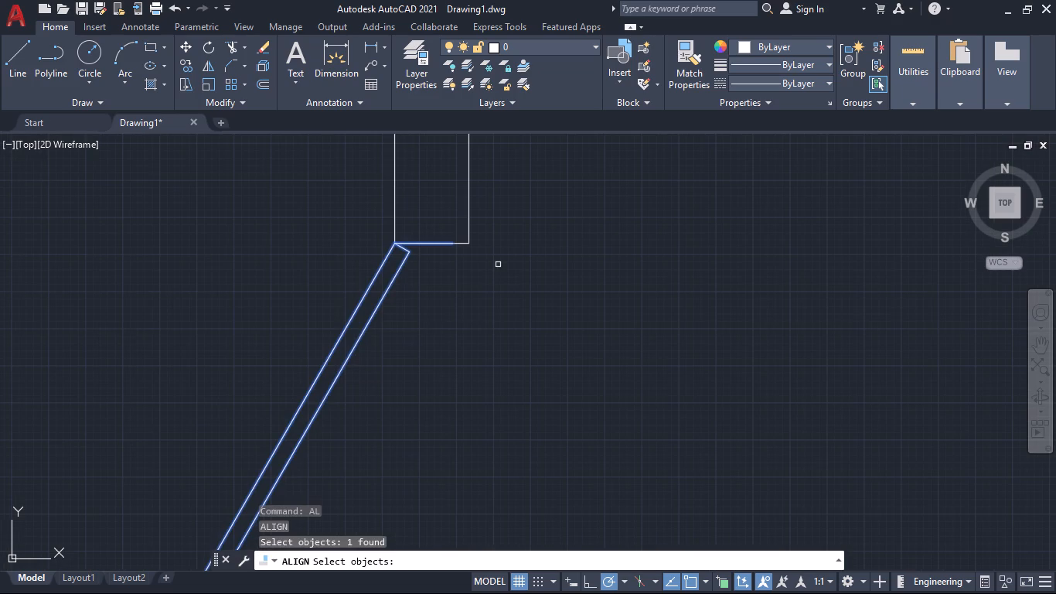
pyautogui.press('Return')
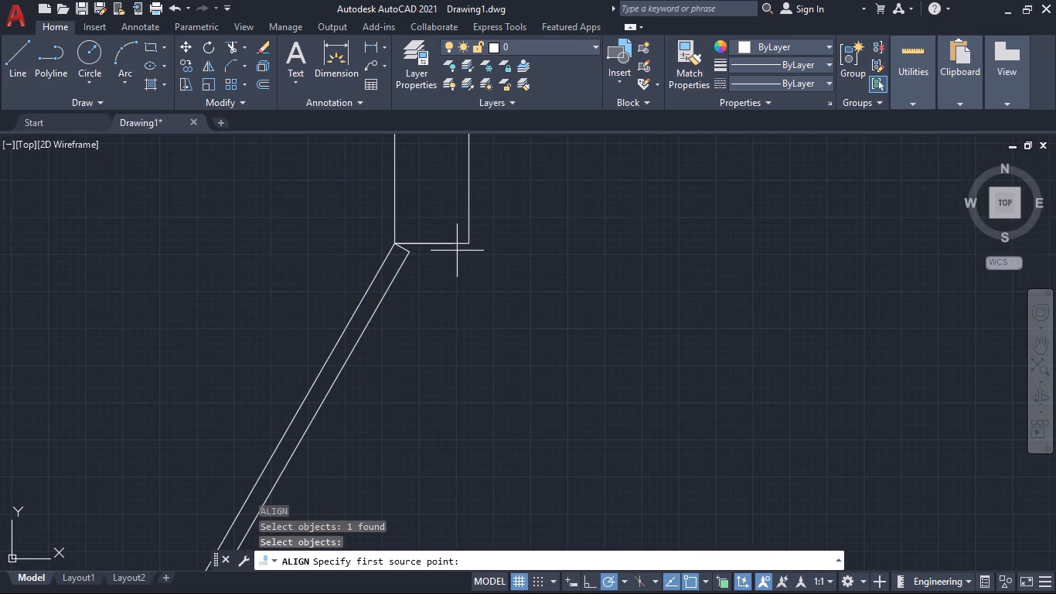
pyautogui.click(453, 239)
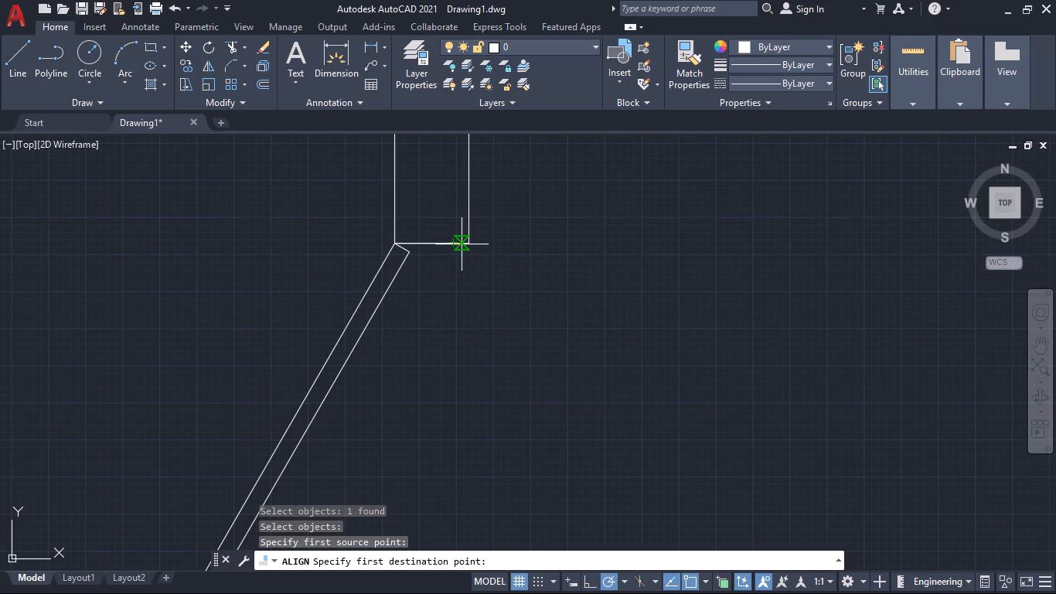
pyautogui.click(455, 243)
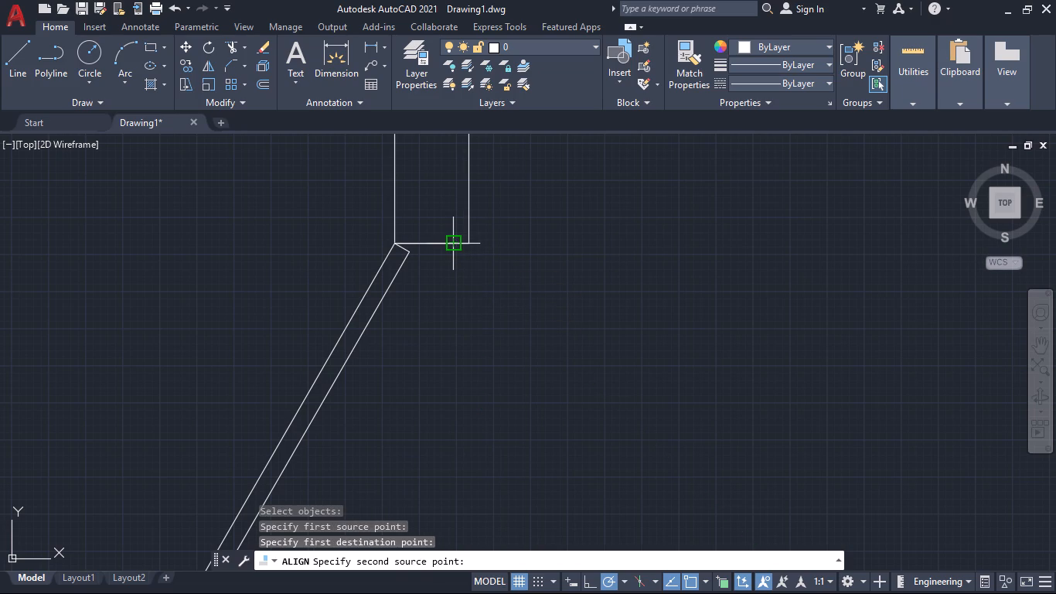
pyautogui.scroll(-2, 464, 314)
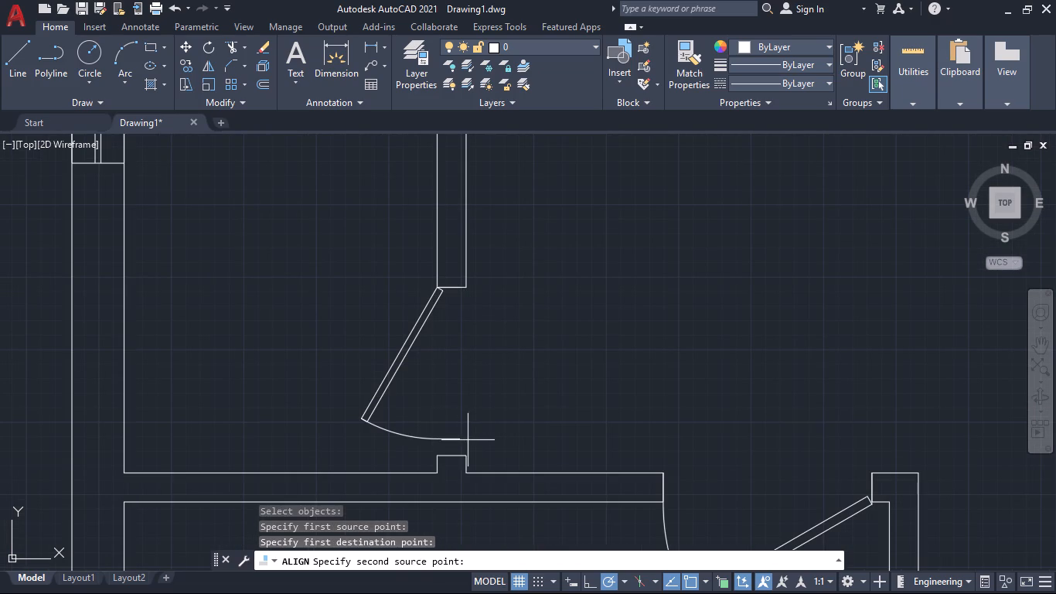
pyautogui.click(459, 440)
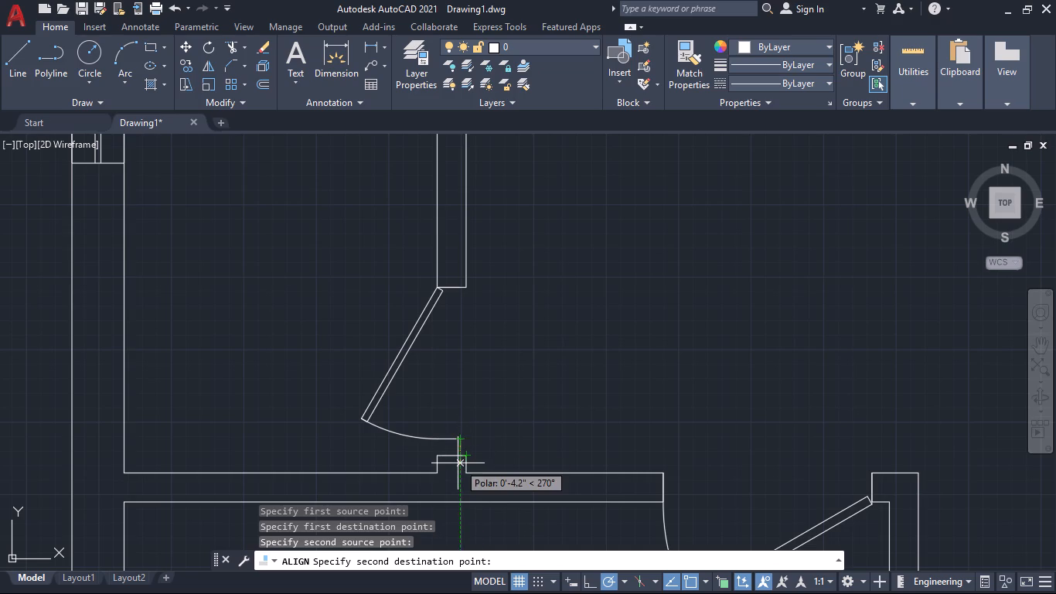
pyautogui.scroll(4, 455, 460)
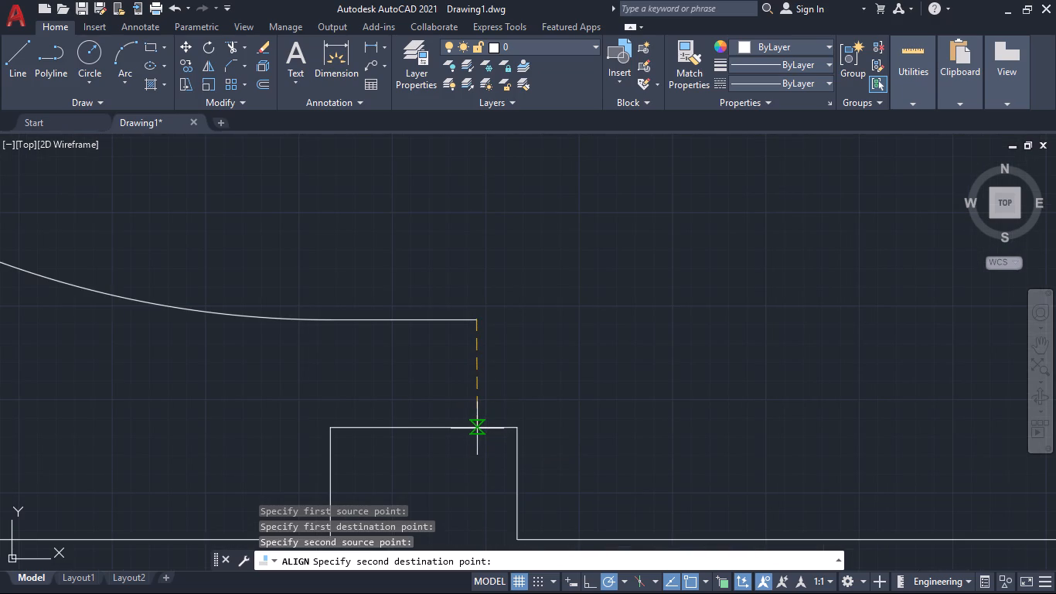
pyautogui.click(477, 426)
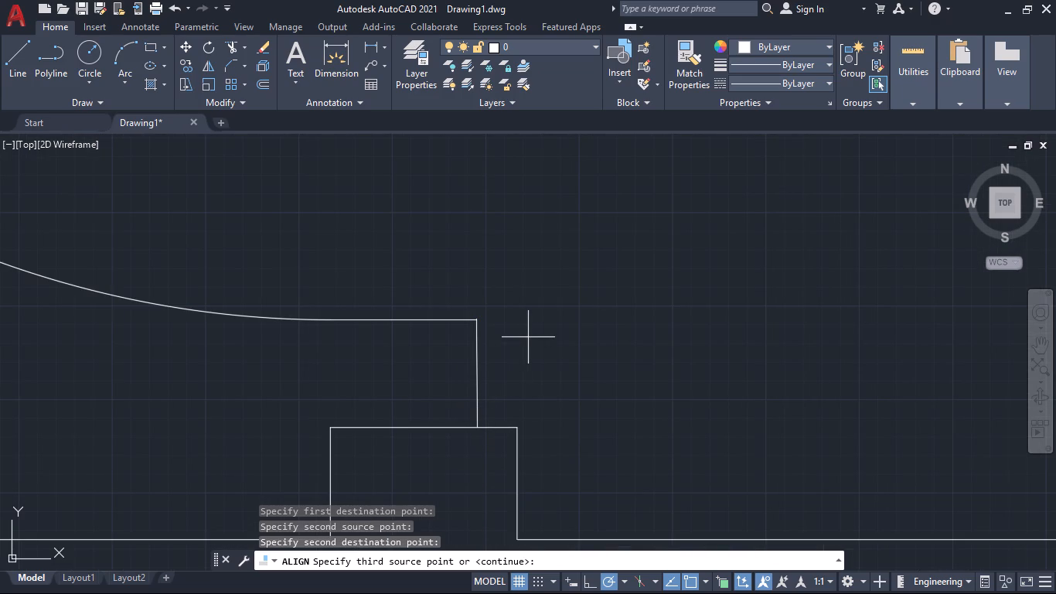
pyautogui.scroll(-1, 528, 337)
pyautogui.press('Return')
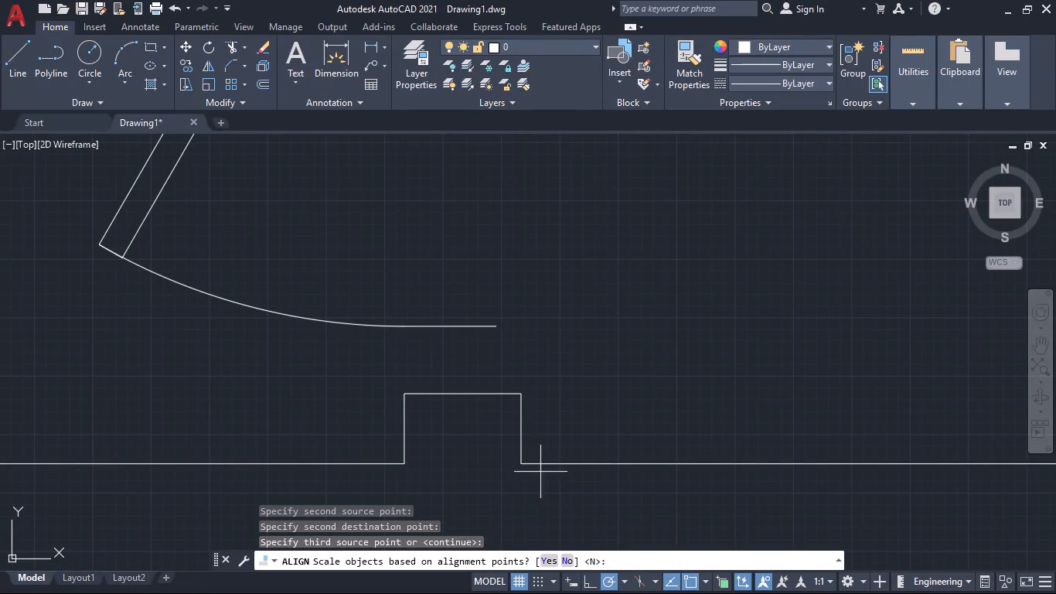
pyautogui.click(551, 565)
pyautogui.scroll(-1, 591, 365)
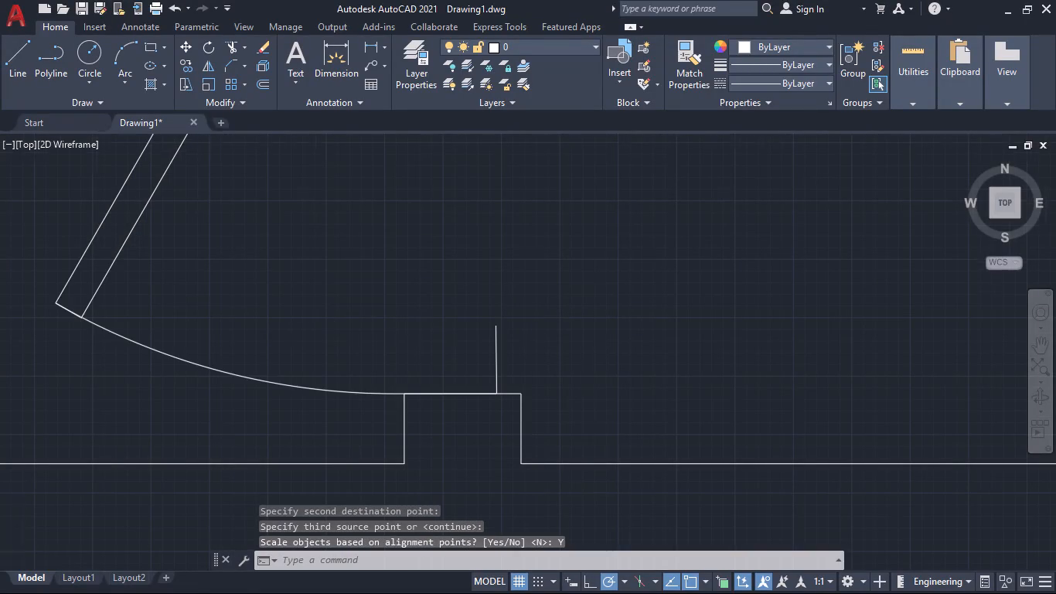
pyautogui.scroll(-3, 591, 363)
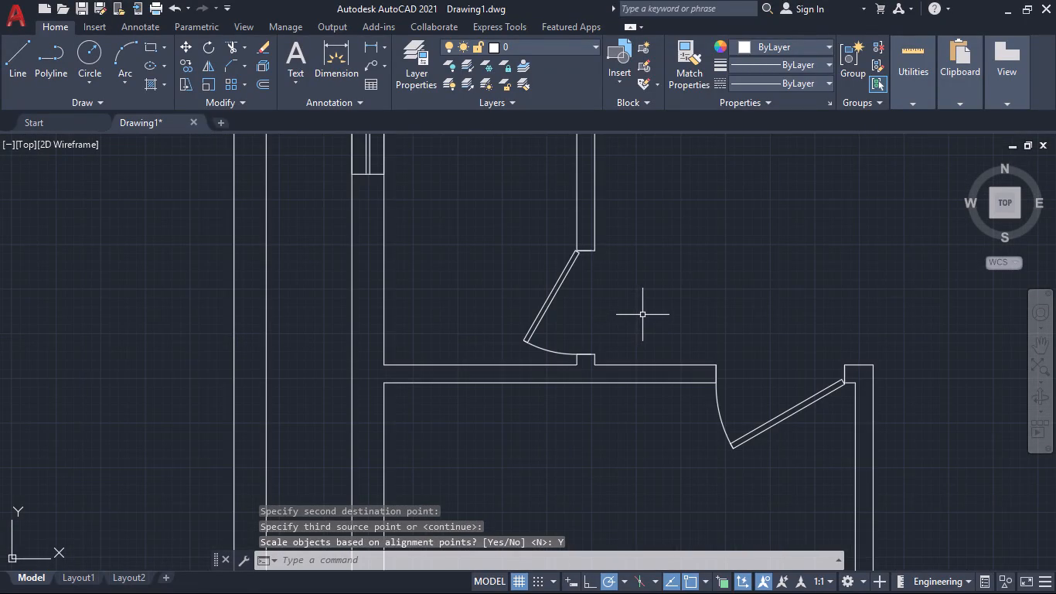
# Flip the small room's door vertically so its hinge sits at the lower jamb, and deselect it.
pyautogui.click(566, 278)
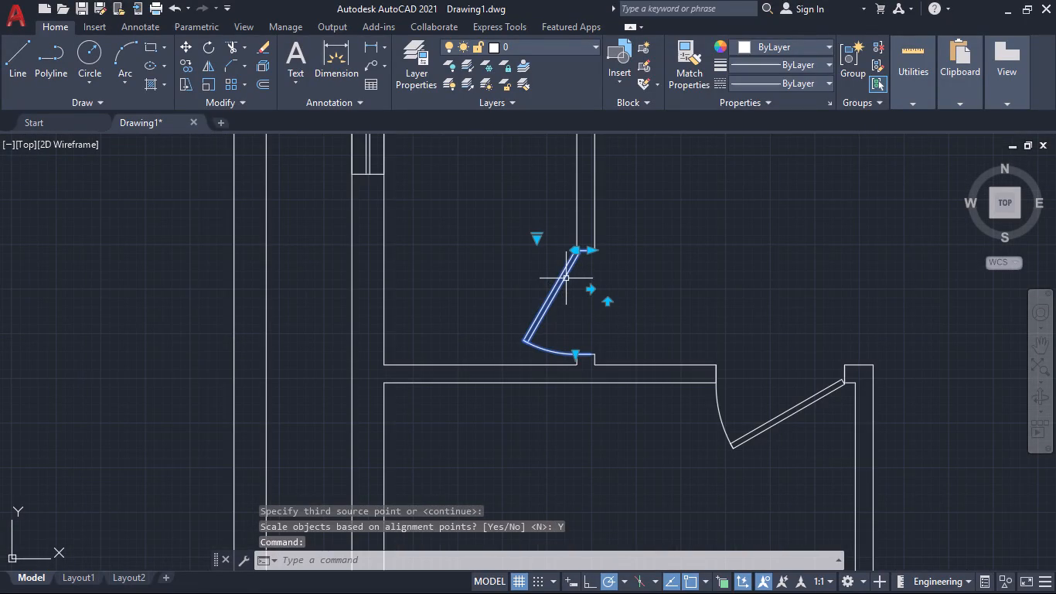
pyautogui.click(605, 303)
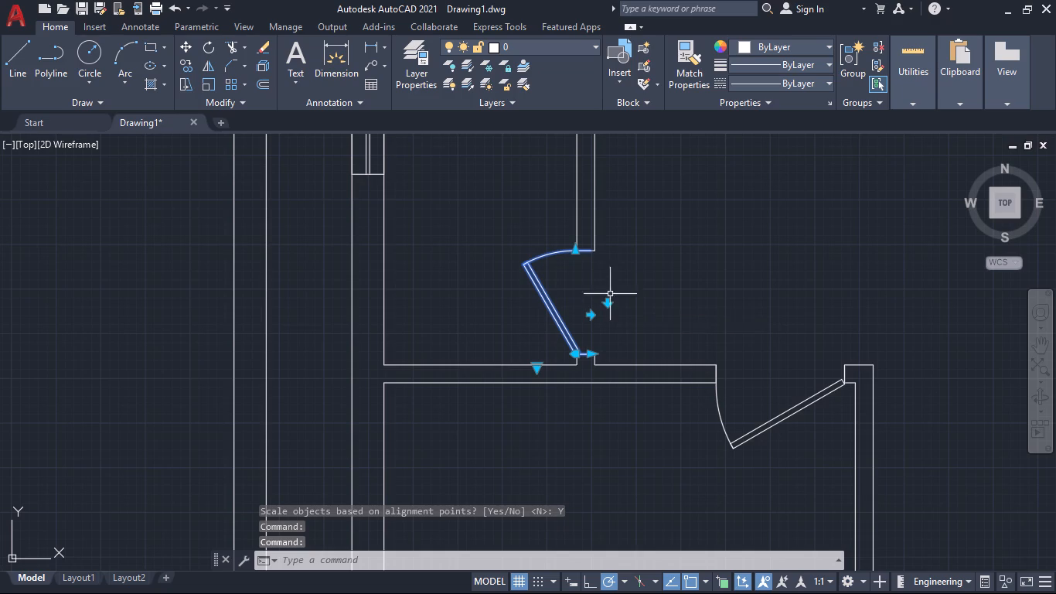
pyautogui.scroll(-2, 653, 286)
pyautogui.scroll(1, 661, 288)
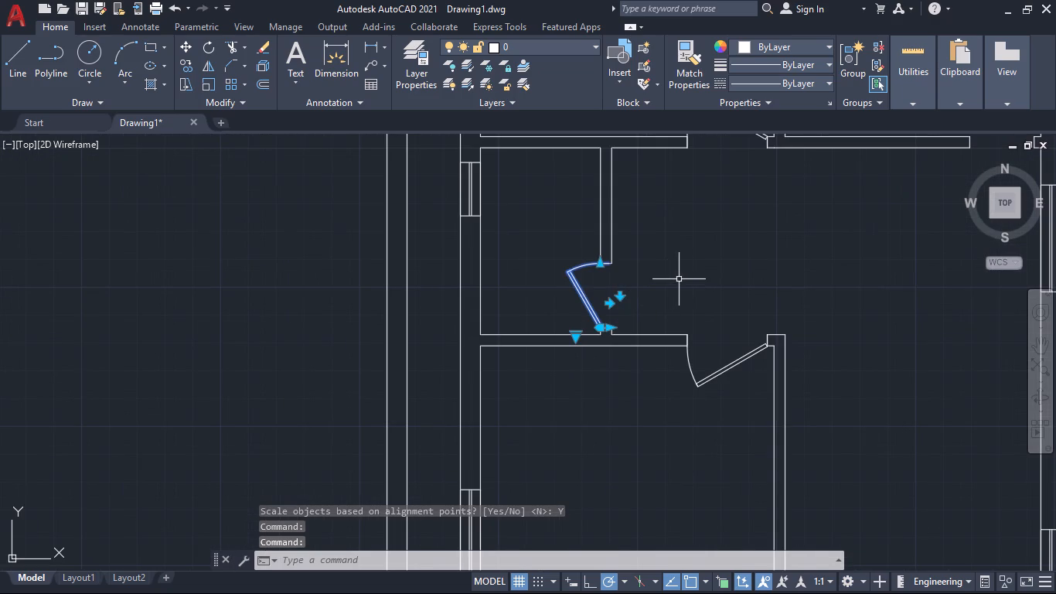
pyautogui.press('Escape')
pyautogui.scroll(-1, 679, 279)
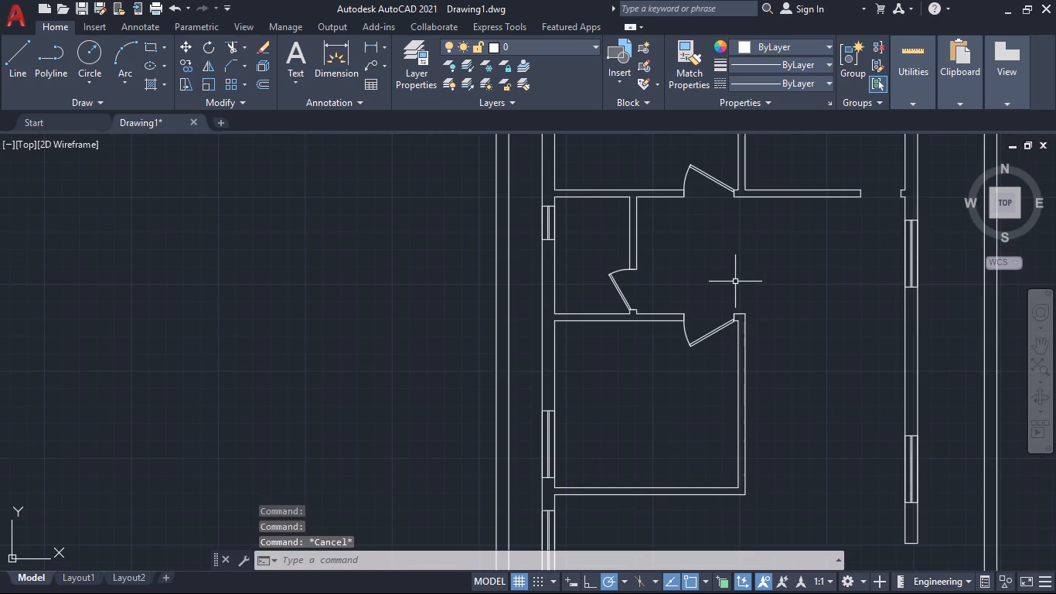
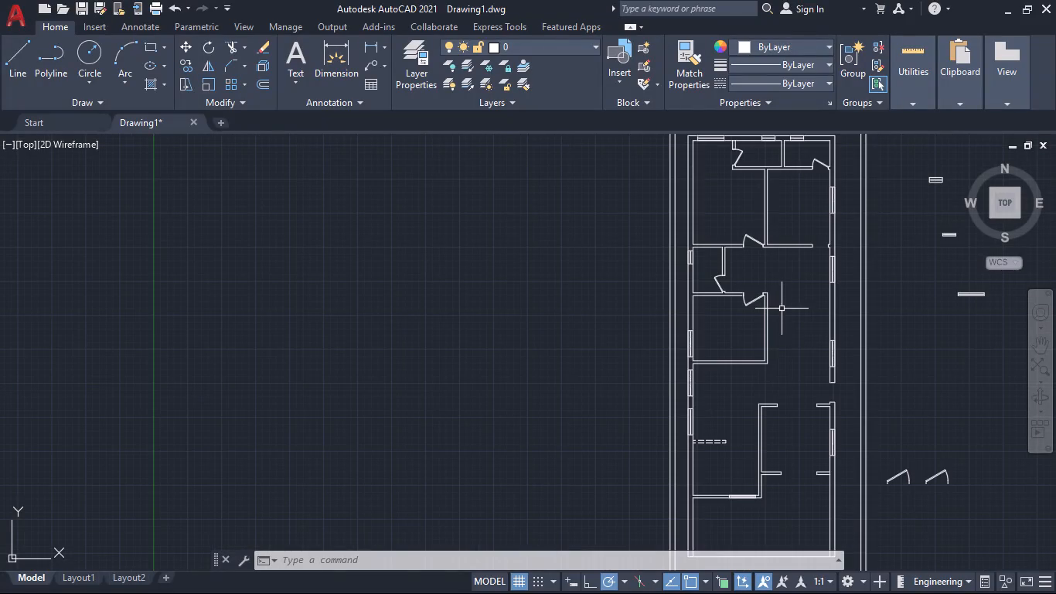
# Copy the loose door block east of the plan to three spots closer to the outer boundary wall.
pyautogui.moveTo(812, 336); pyautogui.dragTo(610, 340, button='middle')
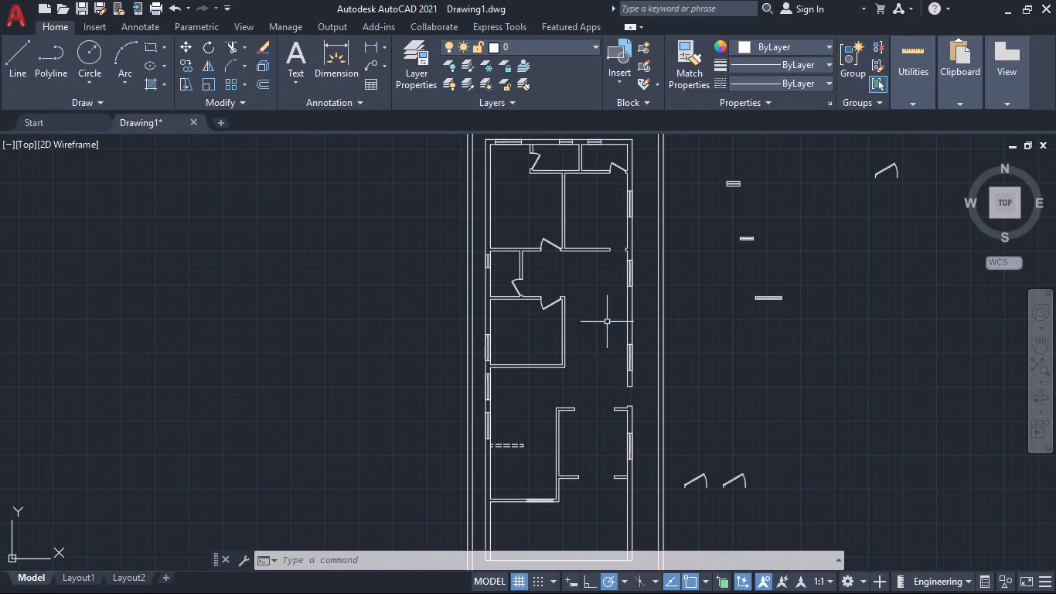
pyautogui.scroll(1, 585, 271)
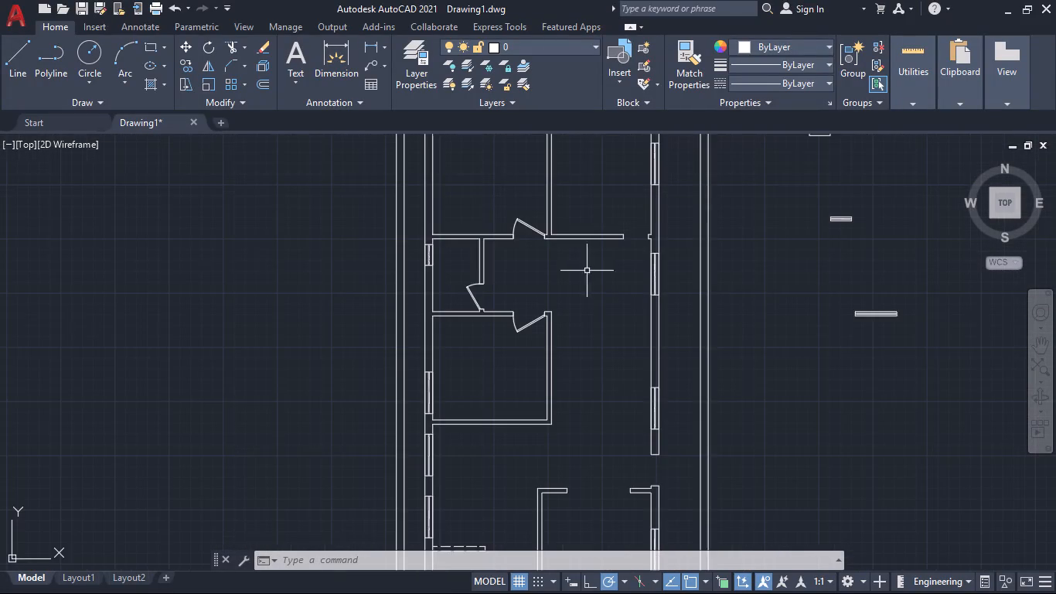
pyautogui.moveTo(591, 271); pyautogui.dragTo(451, 355, button='middle')
pyautogui.scroll(1, 465, 357)
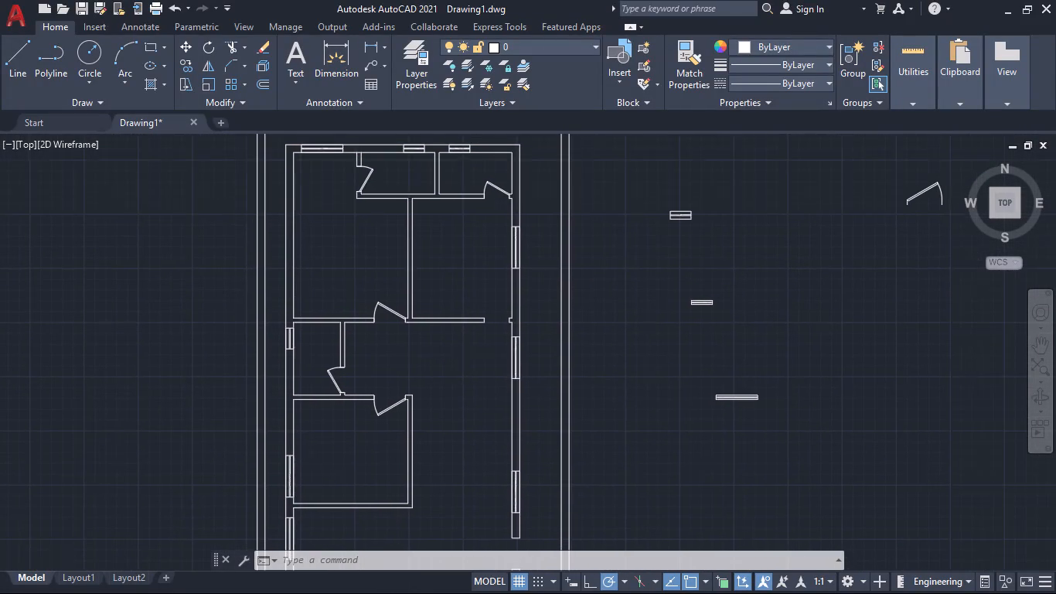
pyautogui.scroll(-1, 577, 362)
pyautogui.scroll(-1, 680, 348)
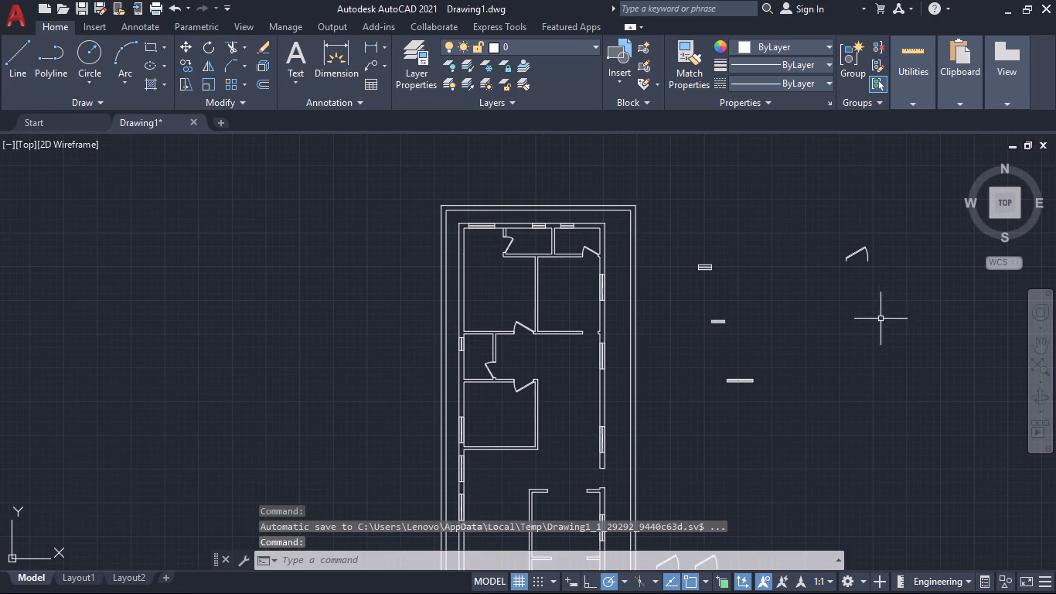
pyautogui.click(925, 322)
pyautogui.click(824, 241)
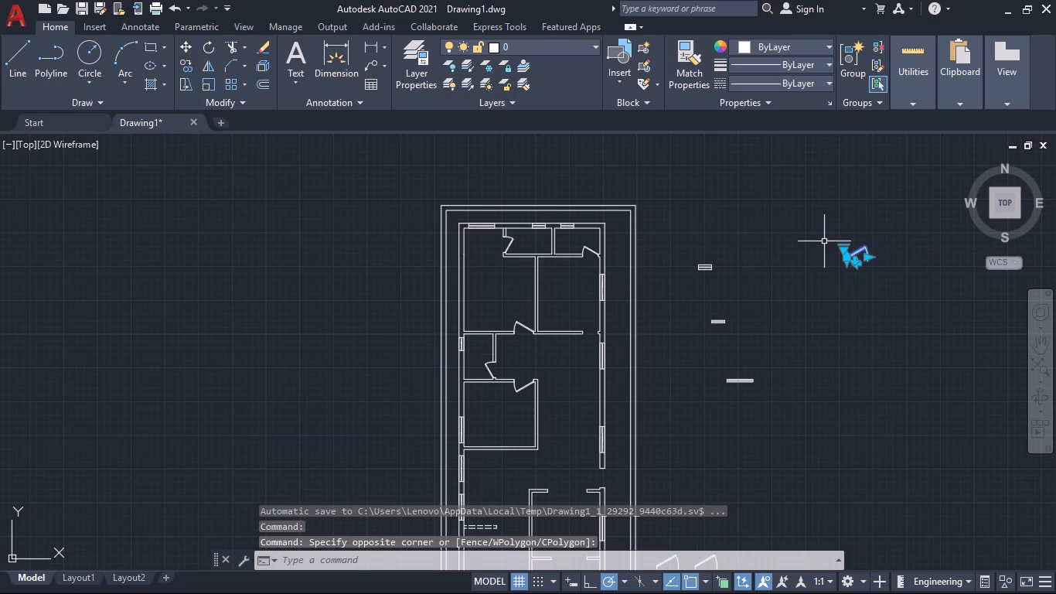
pyautogui.press('c')
pyautogui.press('p')
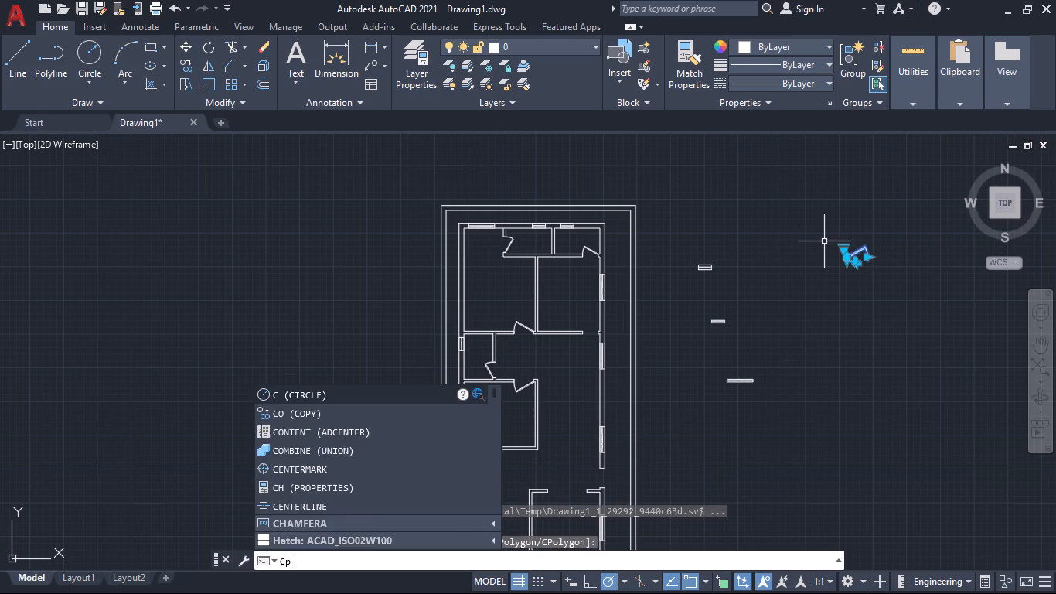
pyautogui.press('Return')
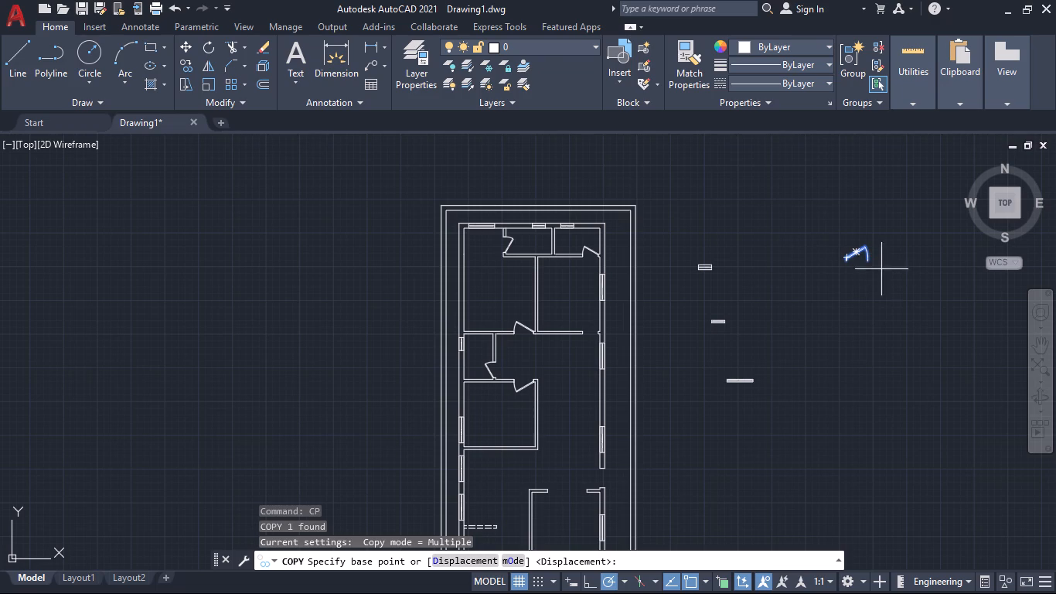
pyautogui.click(871, 264)
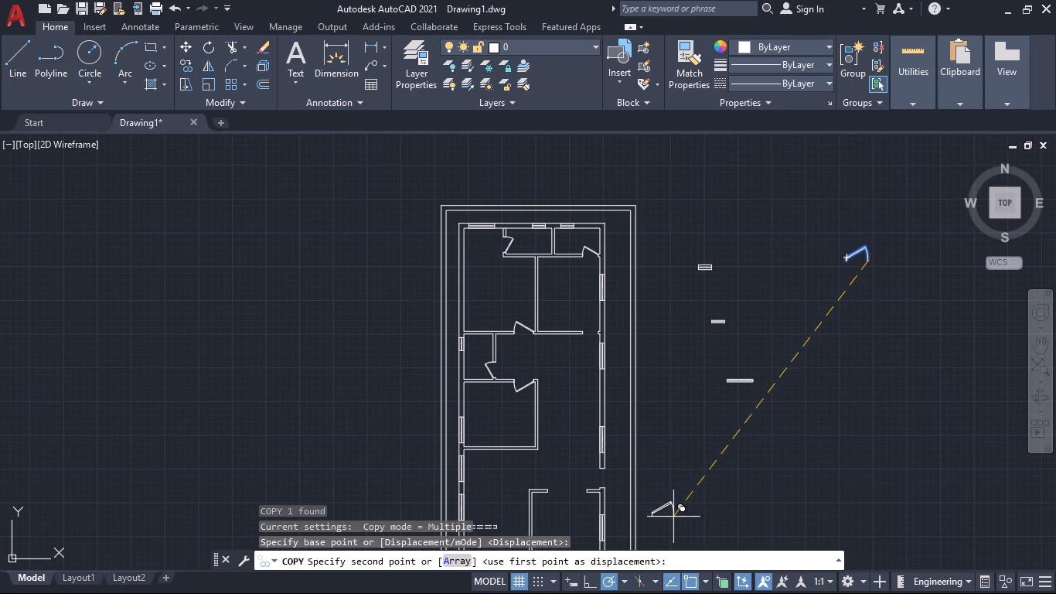
pyautogui.click(688, 537)
pyautogui.click(687, 470)
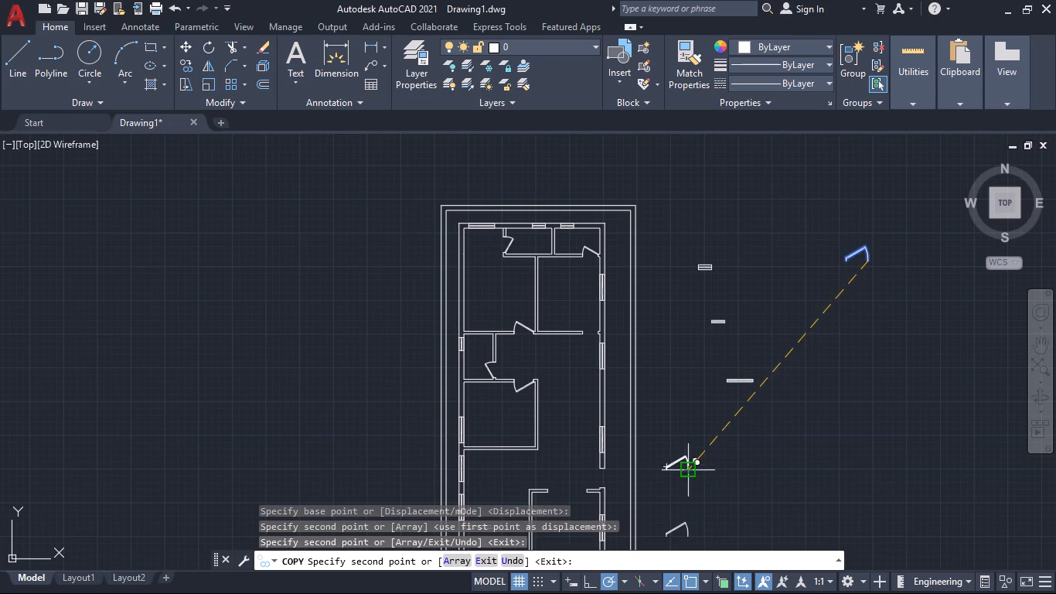
pyautogui.scroll(-2, 727, 480)
pyautogui.moveTo(756, 504); pyautogui.dragTo(738, 504, button='middle')
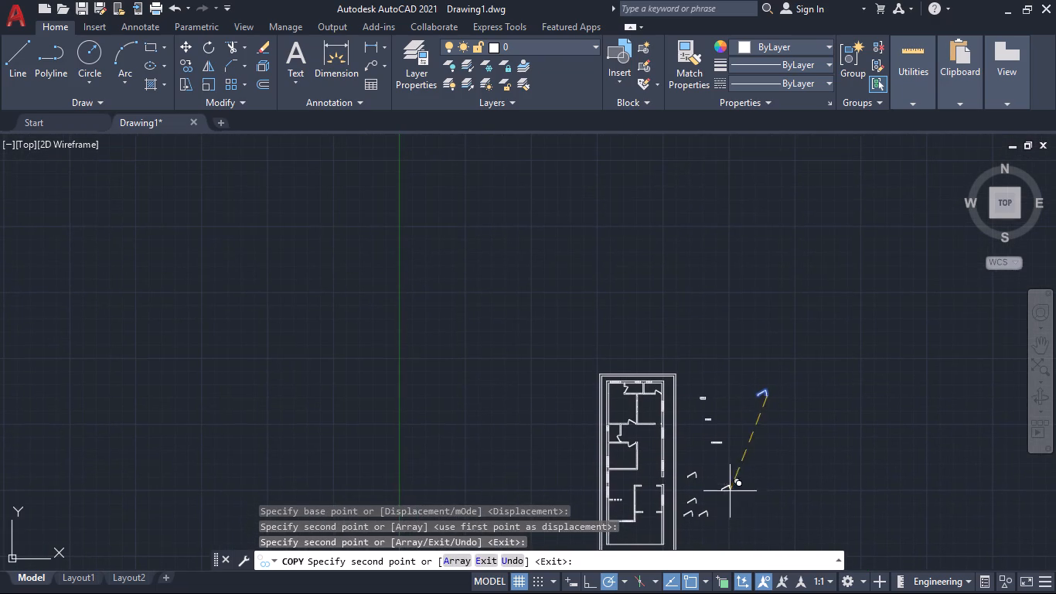
pyautogui.scroll(3, 690, 451)
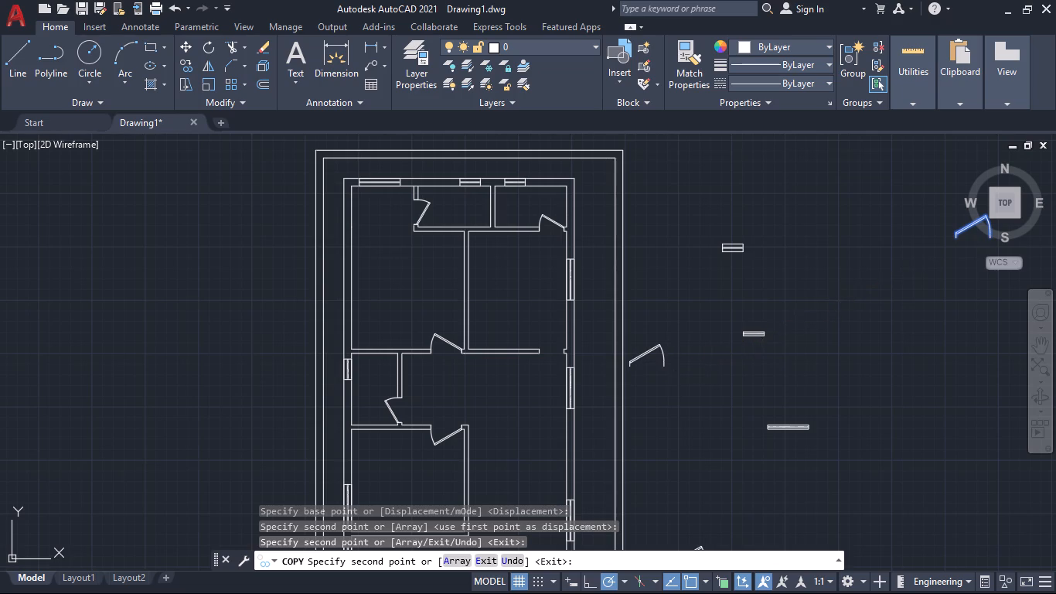
pyautogui.click(664, 367)
pyautogui.press('Return')
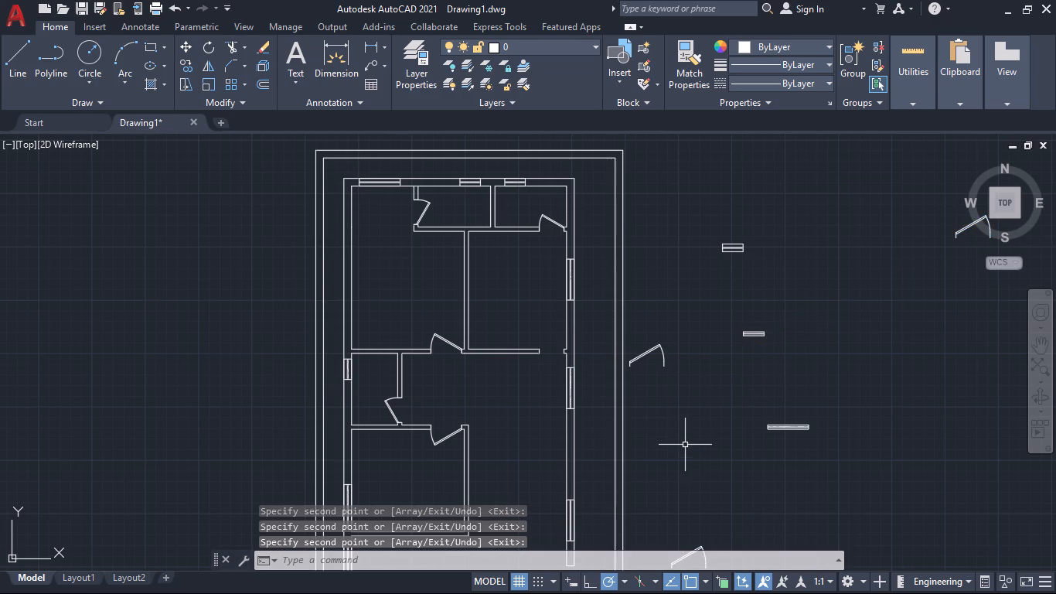
# Align the copied door nearest the boundary wall to the opening in the eastern bedroom's lower wall, scaling it to fit.
pyautogui.scroll(1, 670, 426)
pyautogui.moveTo(654, 405); pyautogui.dragTo(663, 473, button='middle')
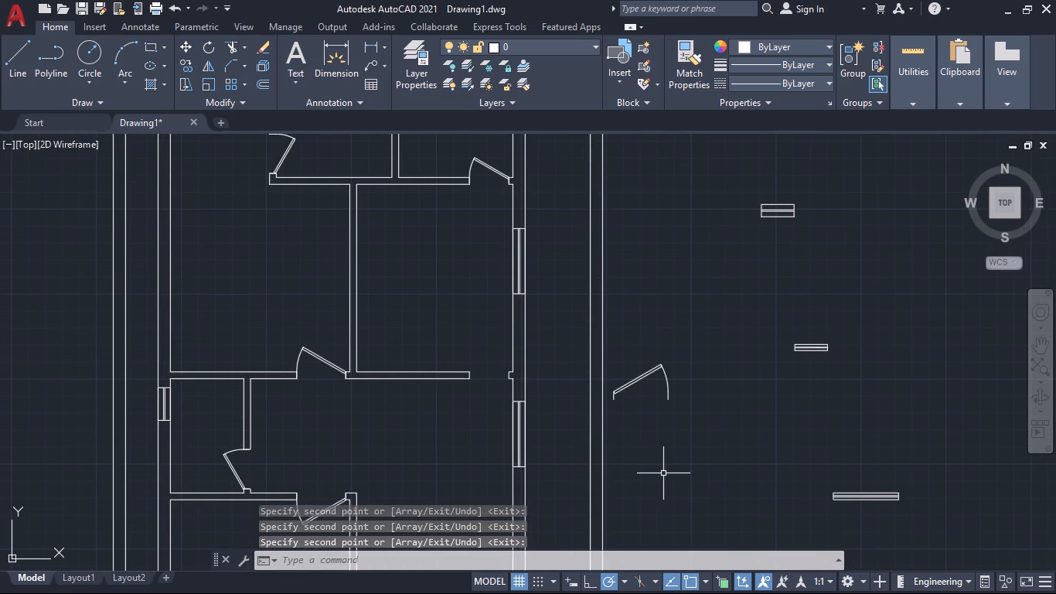
pyautogui.write('al')
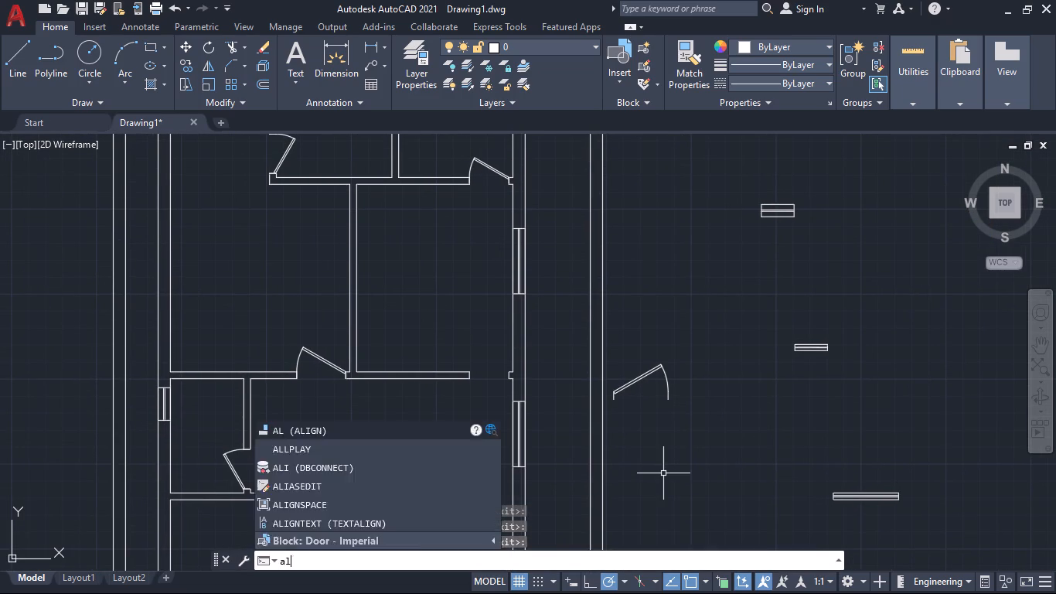
pyautogui.press('Return')
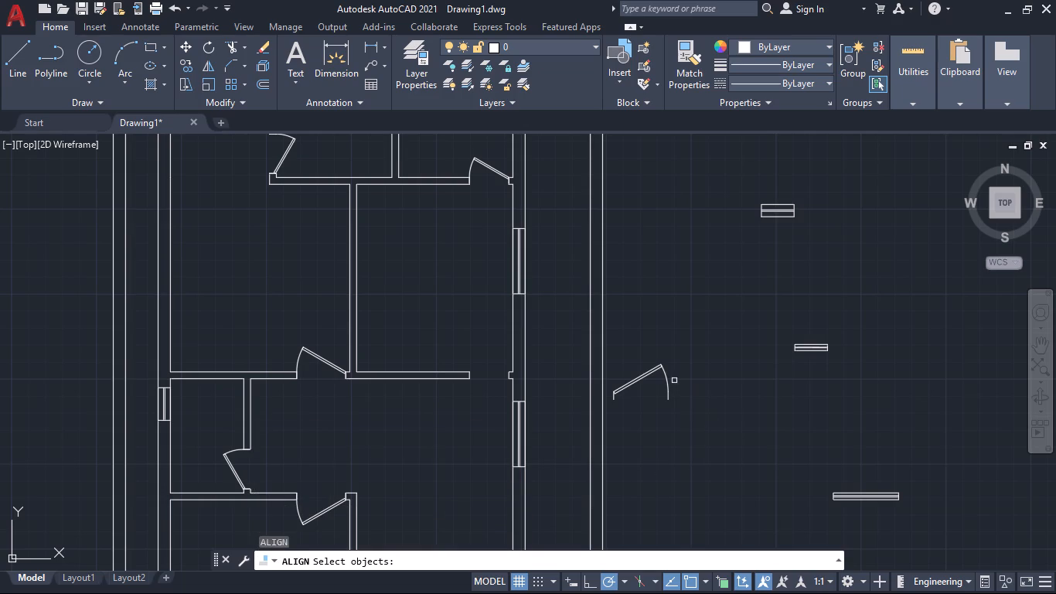
pyautogui.click(666, 380)
pyautogui.press('Return')
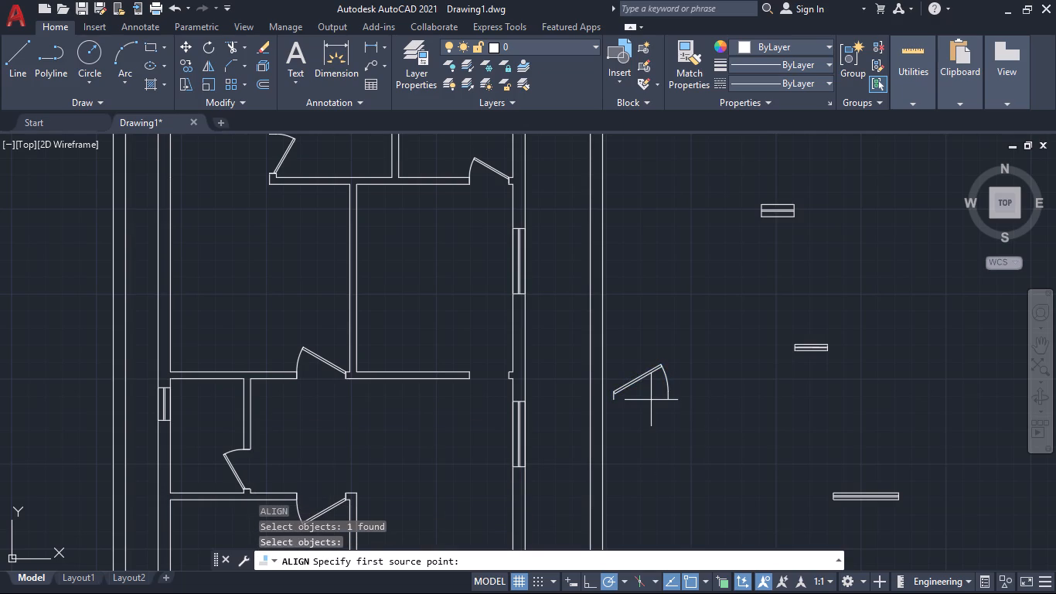
pyautogui.scroll(1, 645, 402)
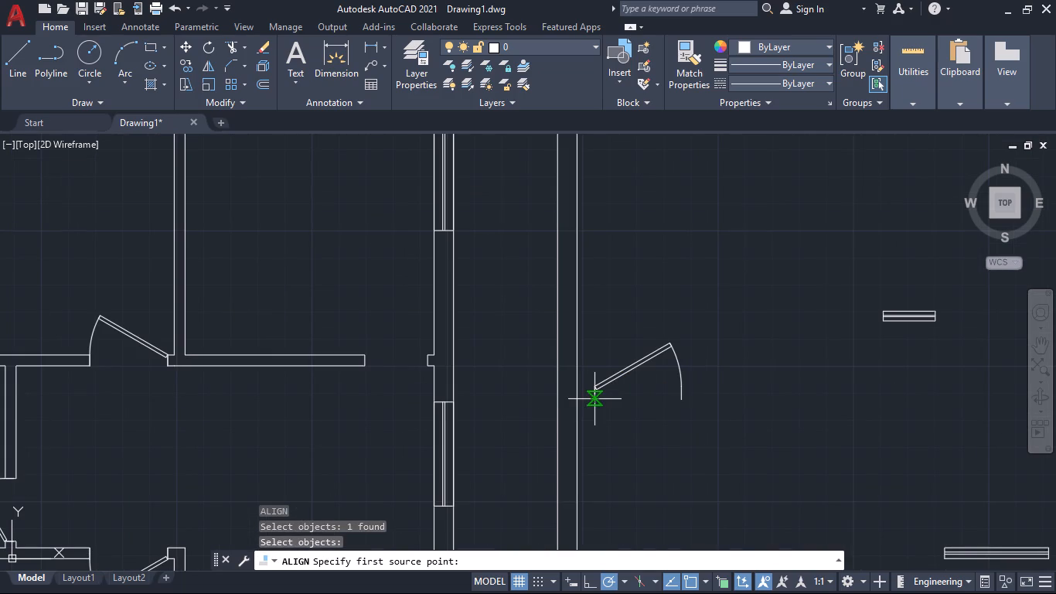
pyautogui.click(591, 401)
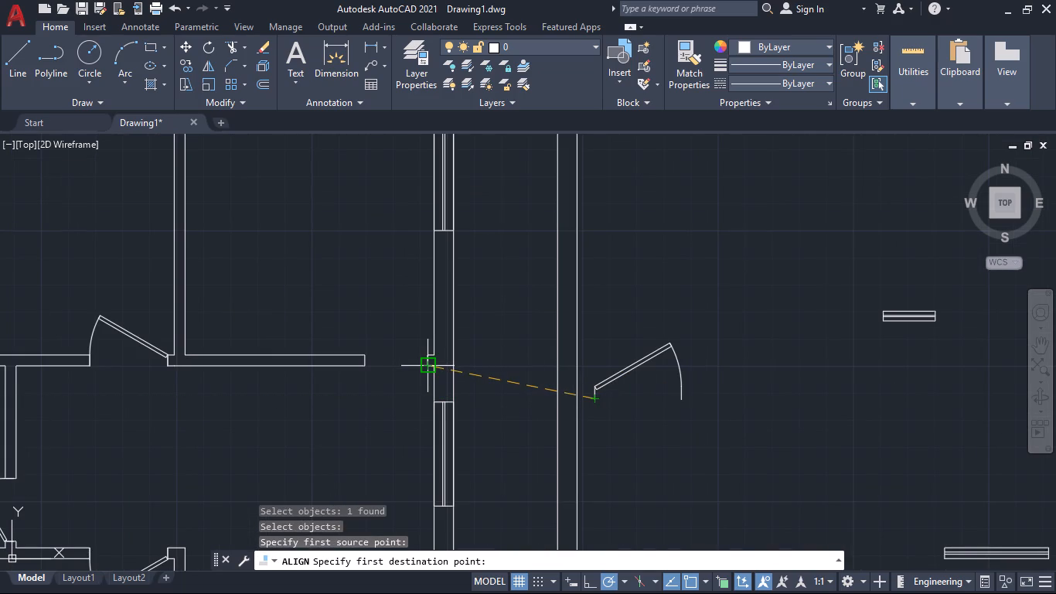
pyautogui.click(427, 365)
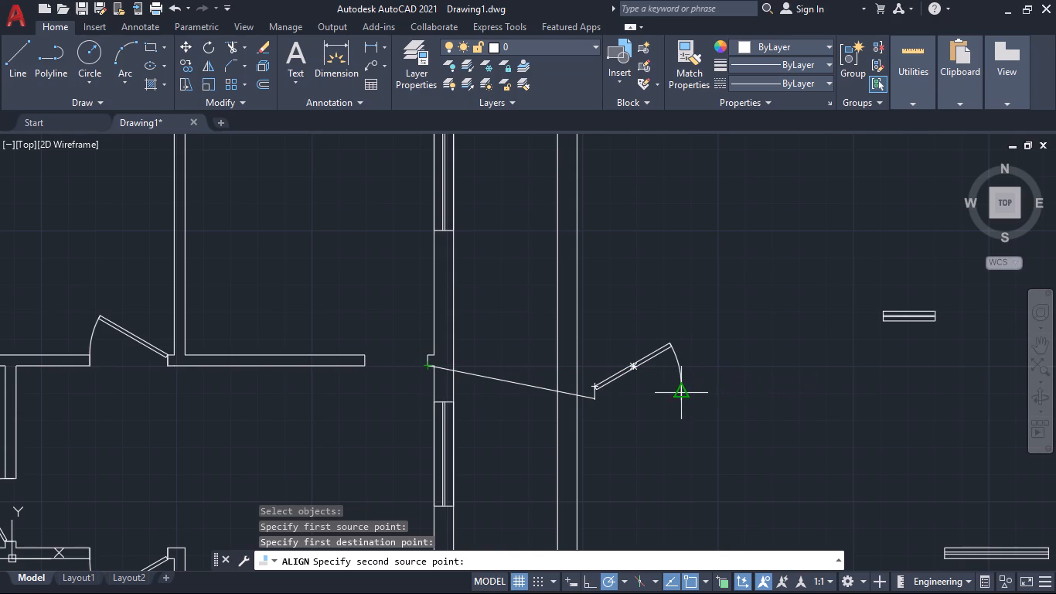
pyautogui.click(679, 406)
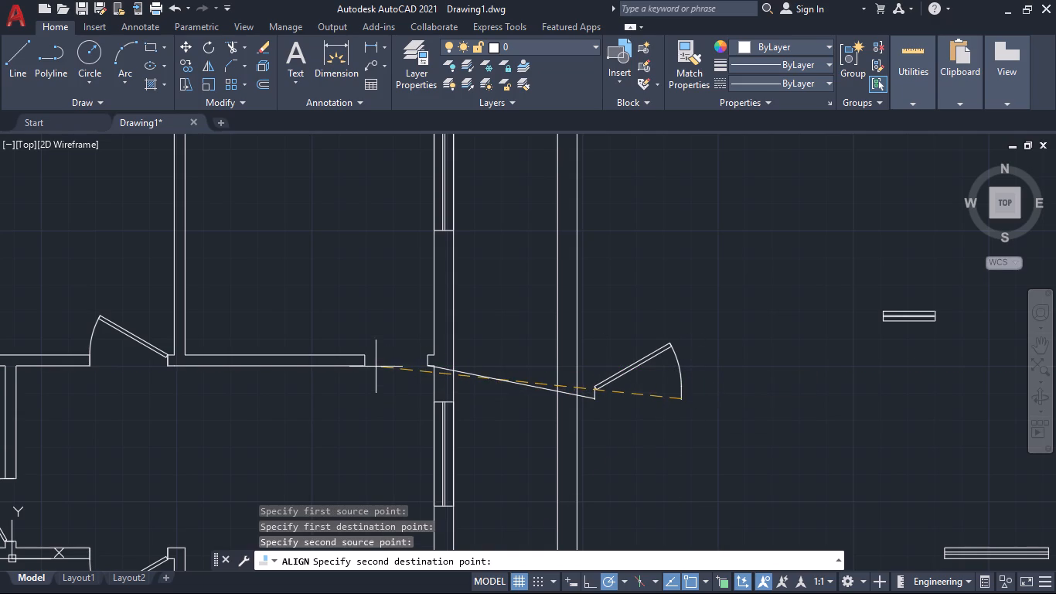
pyautogui.click(367, 366)
pyautogui.press('Return')
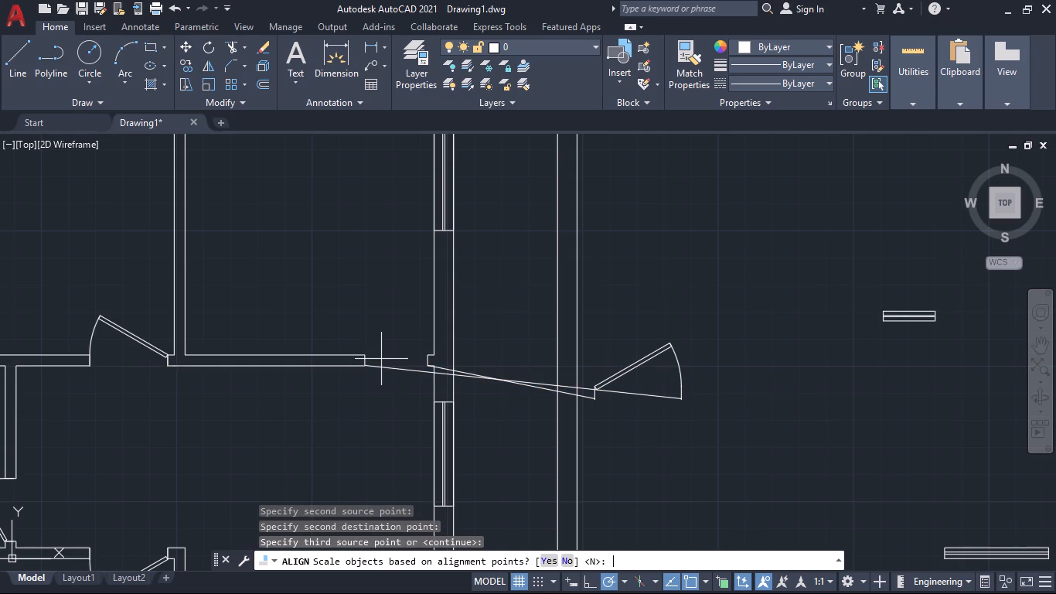
pyautogui.click(542, 562)
# Flip the newly placed door so its leaf swings up into the eastern bedroom.
pyautogui.click(417, 384)
pyautogui.click(404, 368)
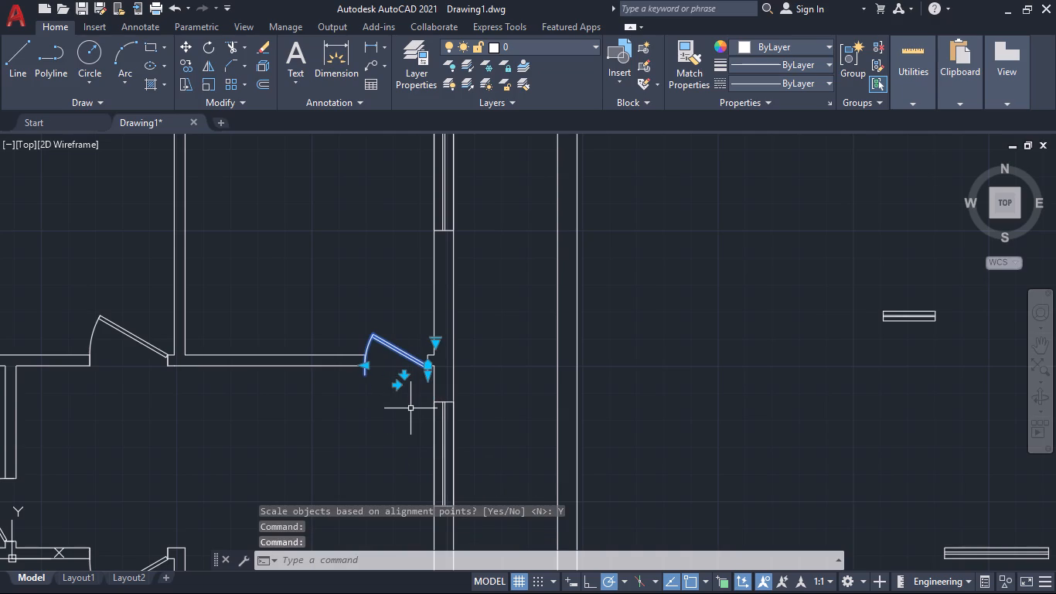
pyautogui.press('Escape')
# Move the flipped door up by the lower end of its hinge-side jamb so its hinge meets the opening's upper wall corner.
pyautogui.scroll(-2, 417, 422)
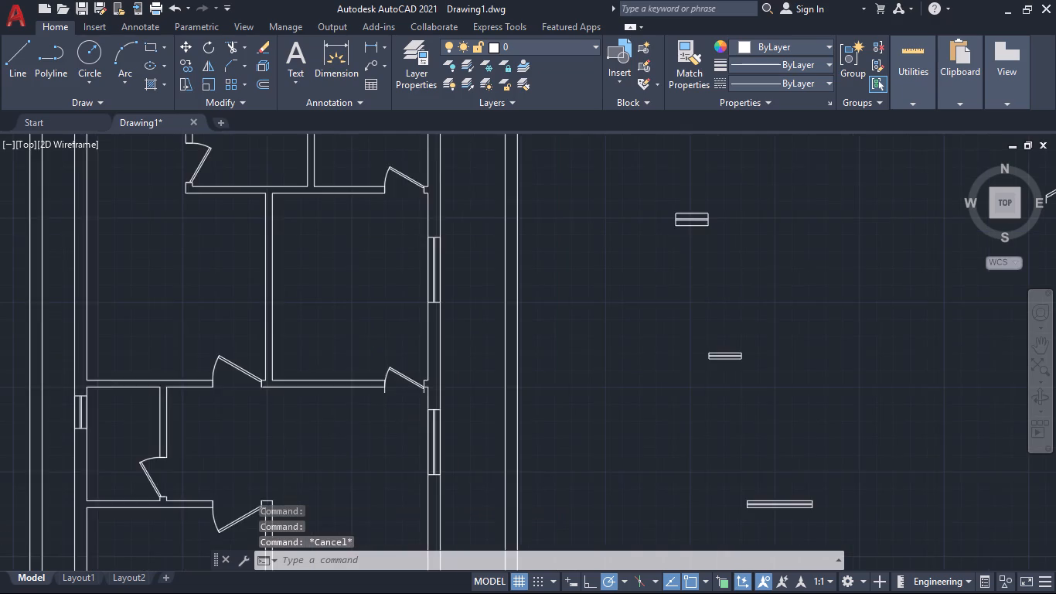
pyautogui.scroll(5, 414, 398)
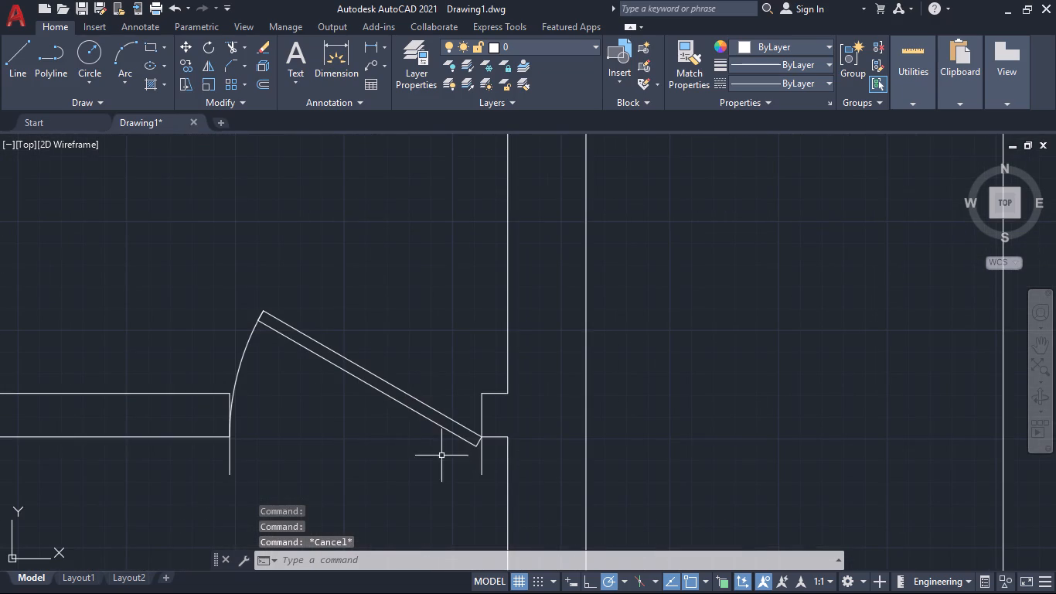
pyautogui.press('m')
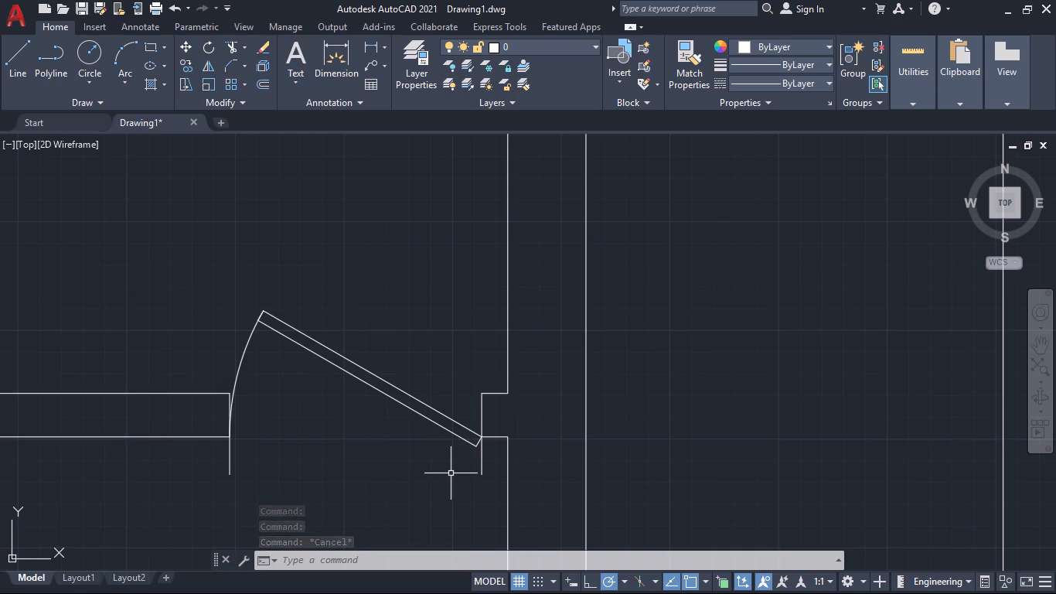
pyautogui.press('Return')
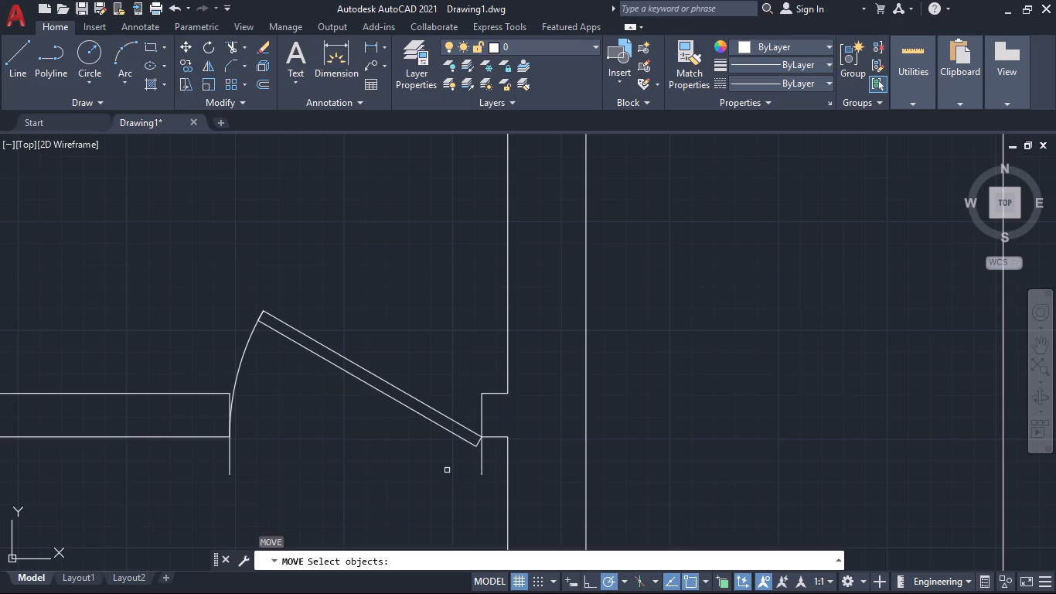
pyautogui.click(464, 432)
pyautogui.click(460, 440)
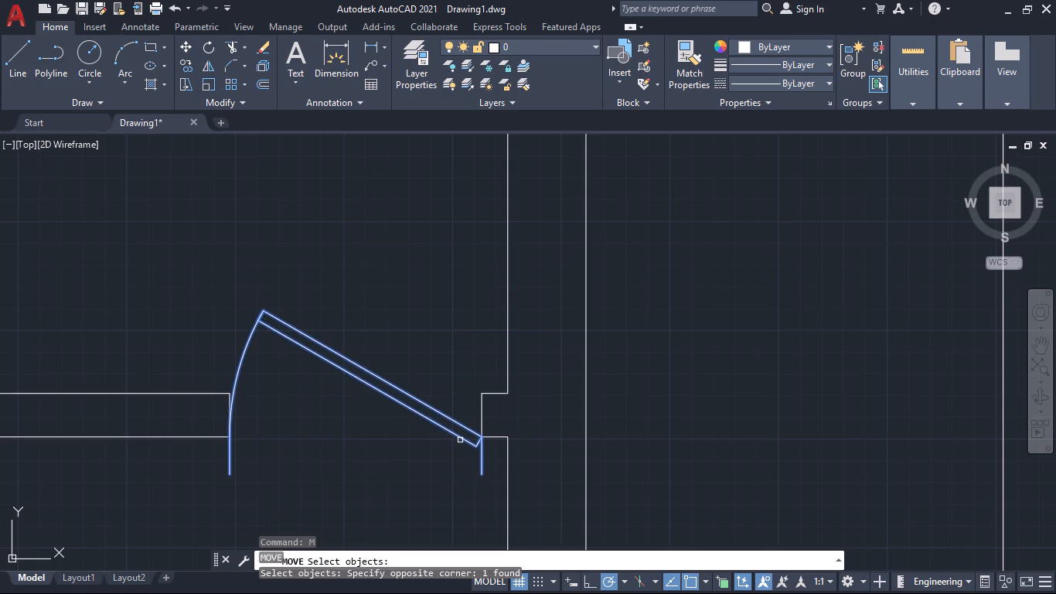
pyautogui.press('Return')
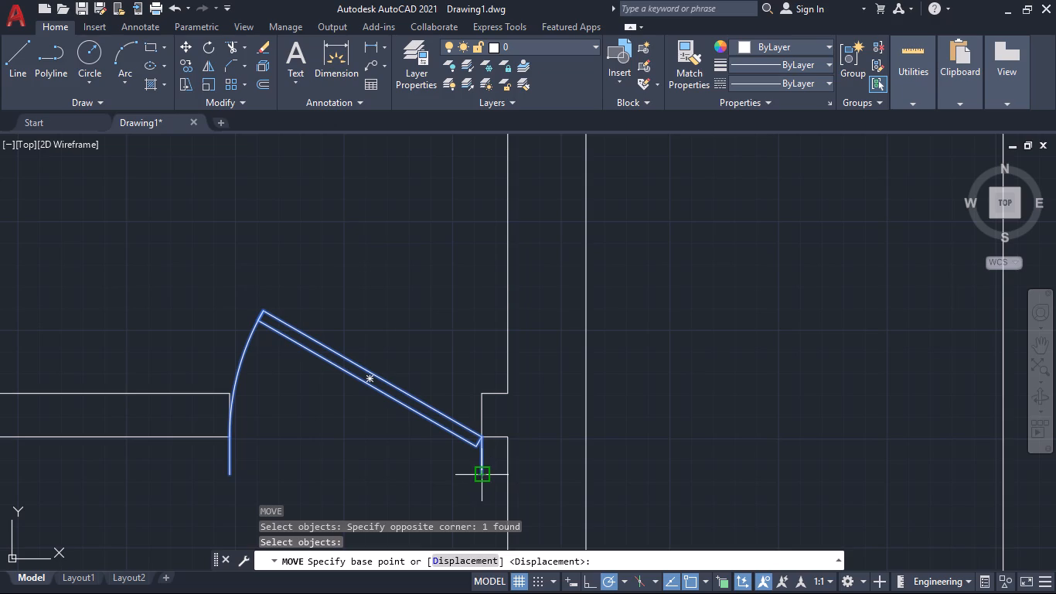
pyautogui.scroll(1, 462, 450)
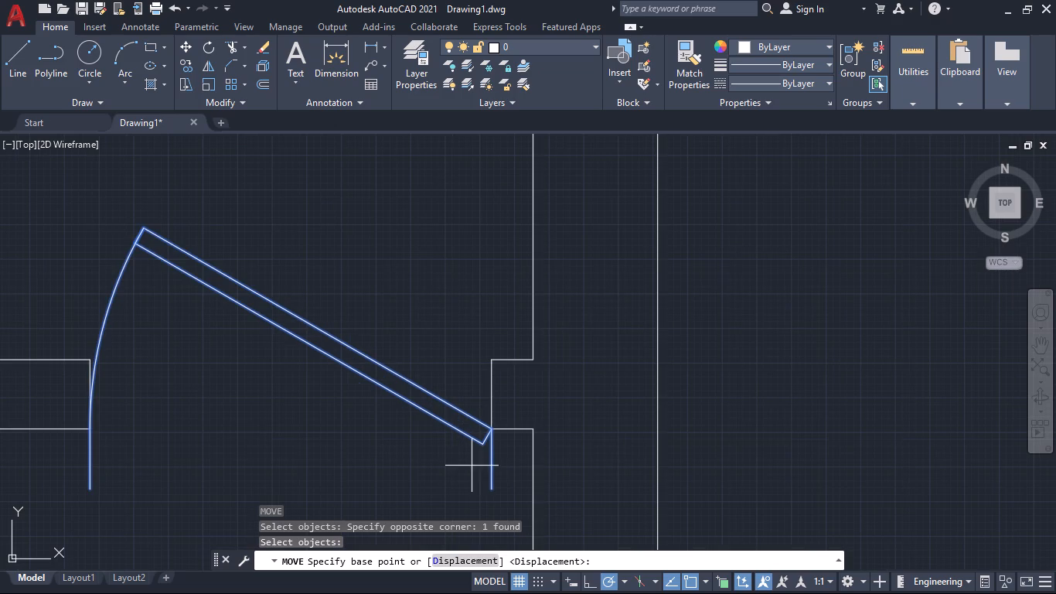
pyautogui.click(492, 493)
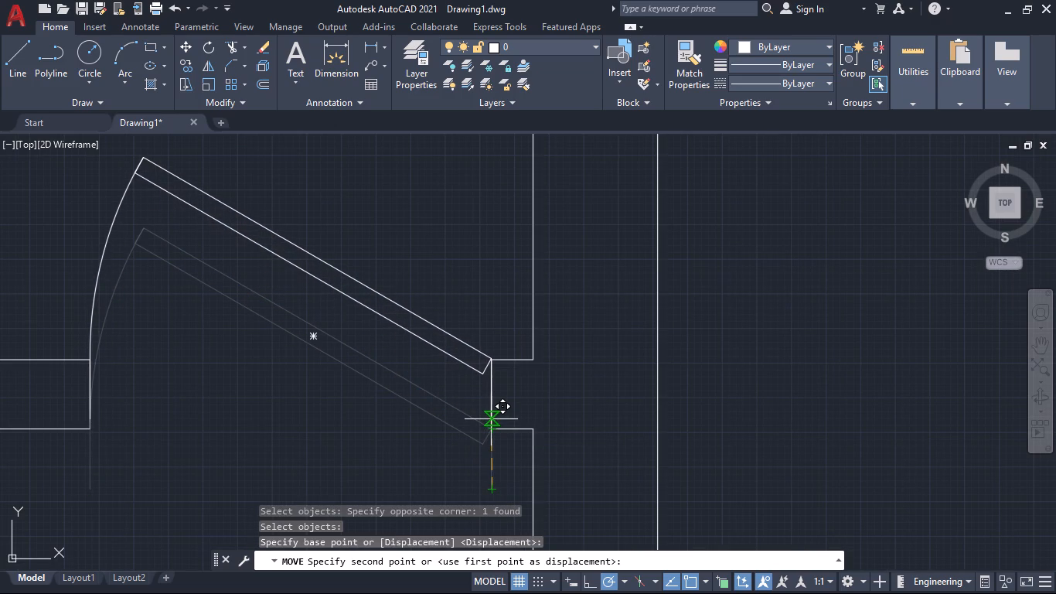
pyautogui.click(491, 419)
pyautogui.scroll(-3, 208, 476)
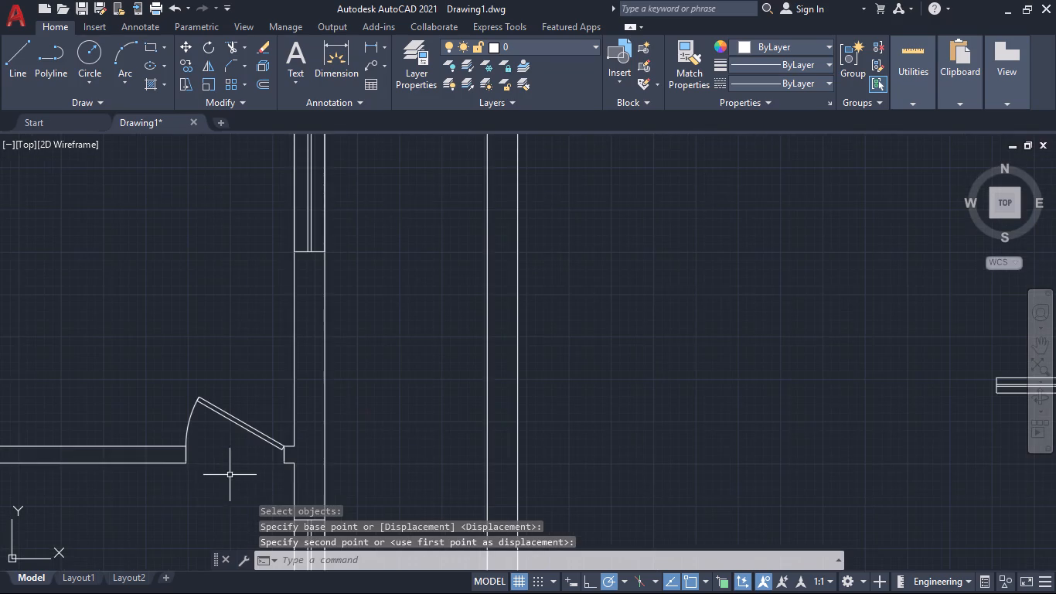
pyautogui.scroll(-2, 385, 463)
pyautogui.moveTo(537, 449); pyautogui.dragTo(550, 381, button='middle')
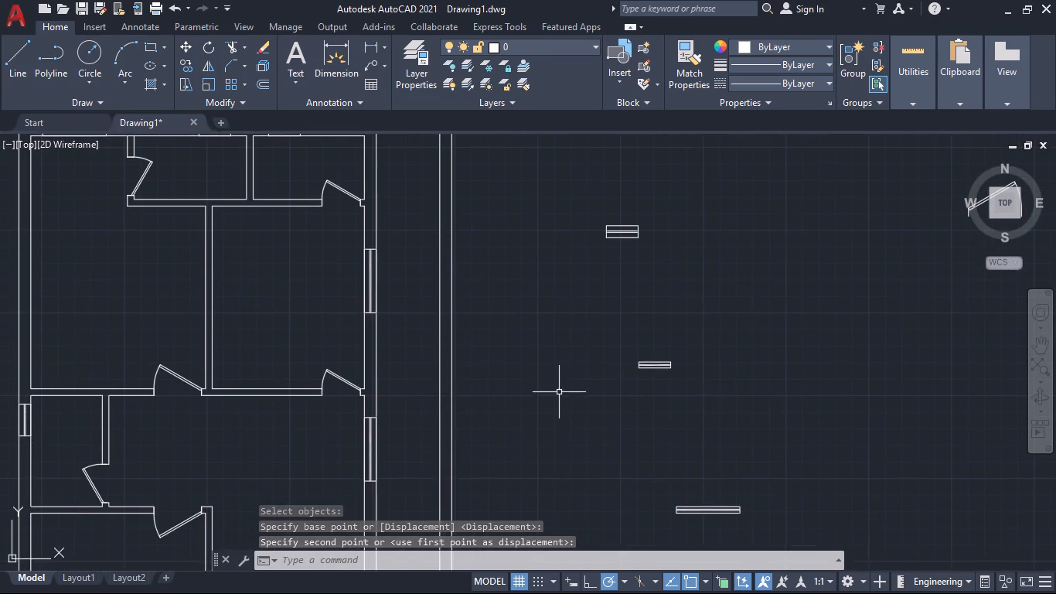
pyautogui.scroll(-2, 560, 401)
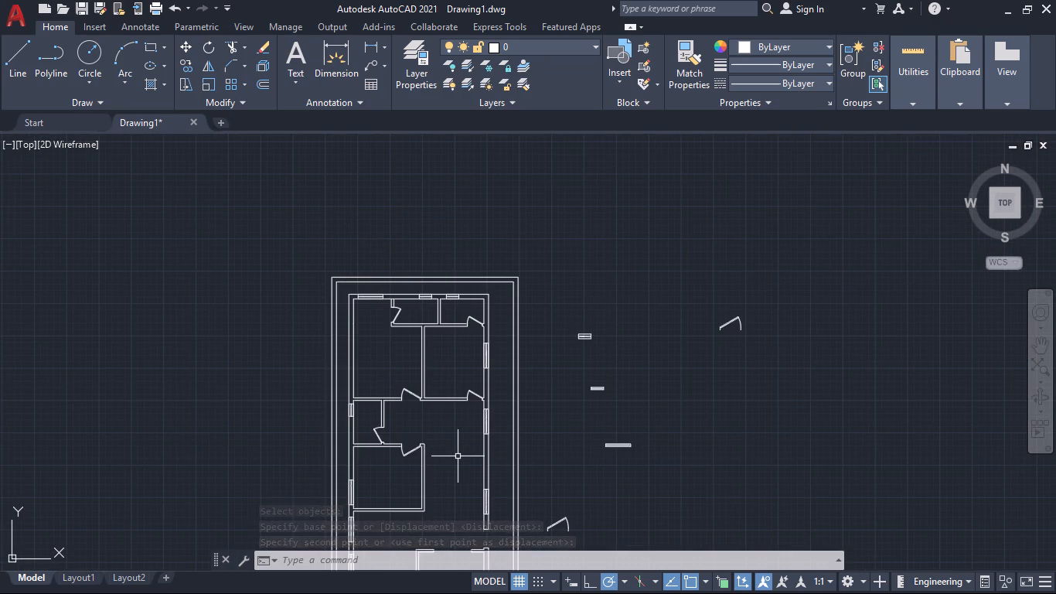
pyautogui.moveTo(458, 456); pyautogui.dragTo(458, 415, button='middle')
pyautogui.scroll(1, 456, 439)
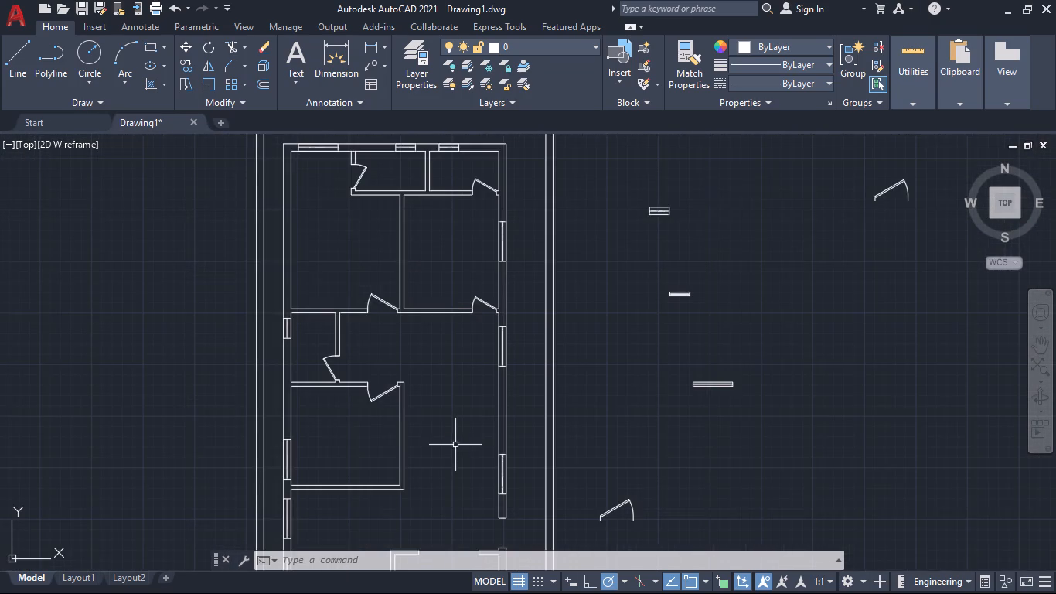
# Align the loose door copy beside the boundary wall to the inner corners of the opening in the house's east outer wall, scaling it to fit.
pyautogui.moveTo(455, 445); pyautogui.dragTo(435, 369, button='middle')
pyautogui.moveTo(447, 437); pyautogui.dragTo(401, 418, button='middle')
pyautogui.scroll(1, 447, 437)
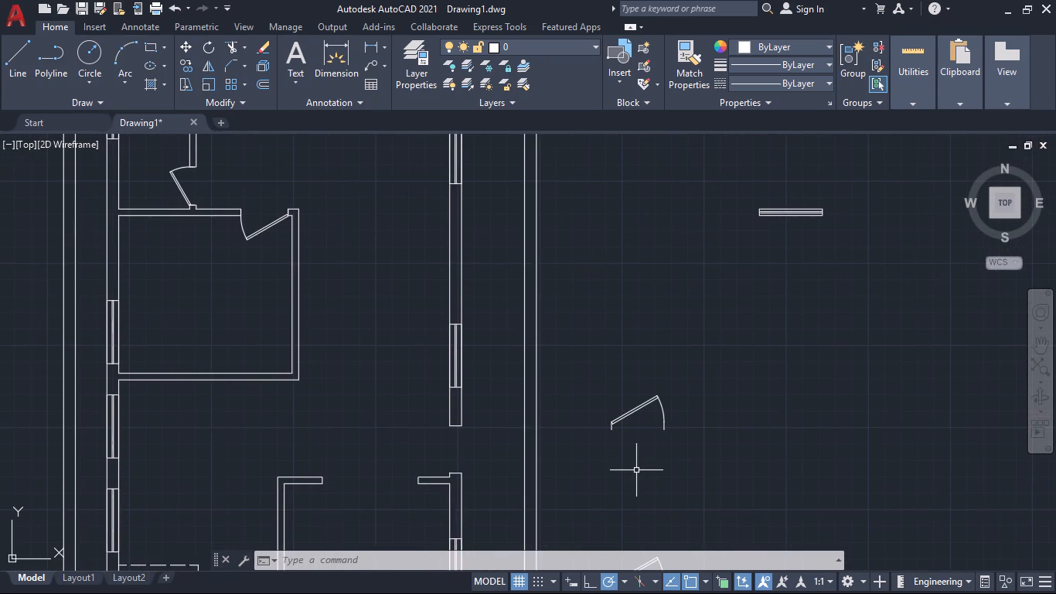
pyautogui.scroll(1, 636, 470)
pyautogui.press('space')
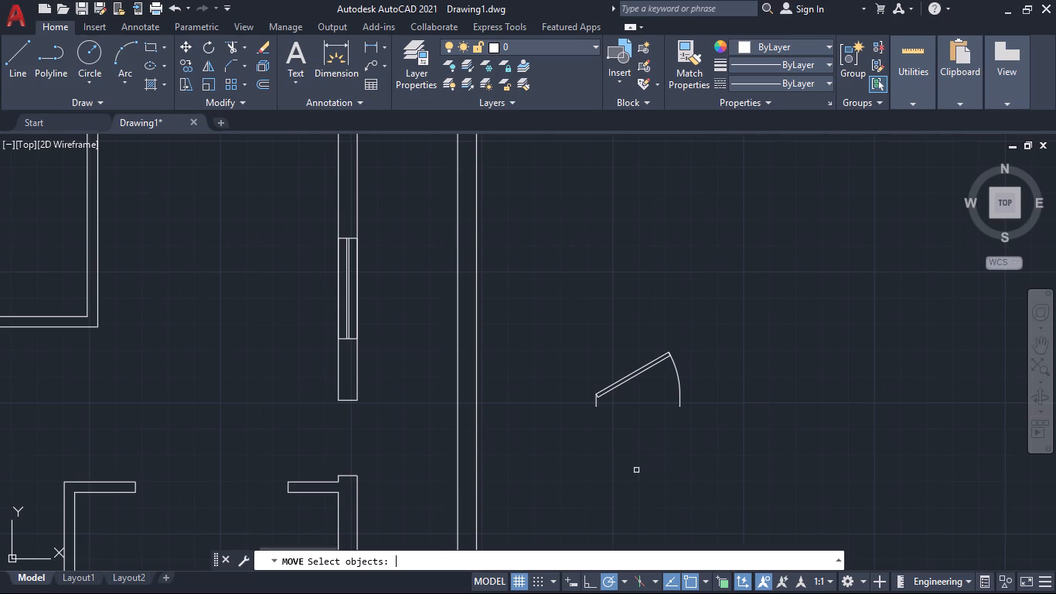
pyautogui.press('Escape')
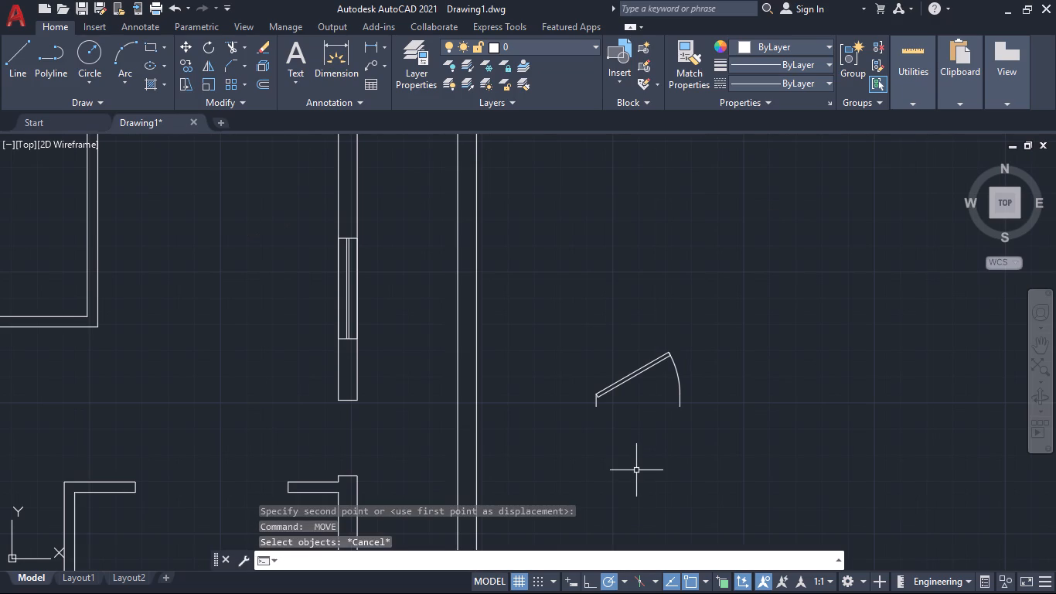
pyautogui.write('al')
pyautogui.press('Return')
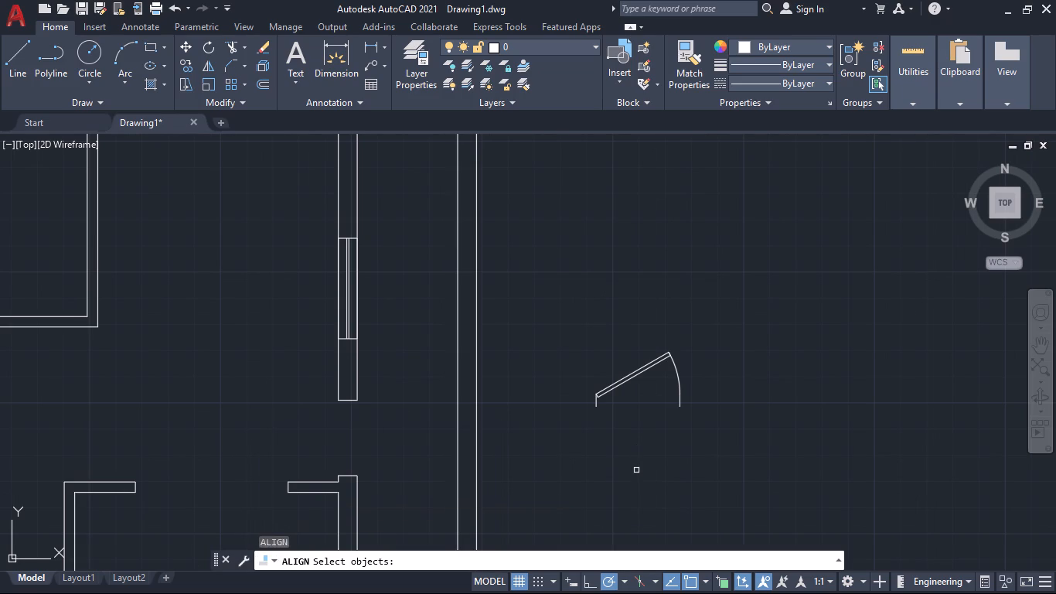
pyautogui.click(683, 404)
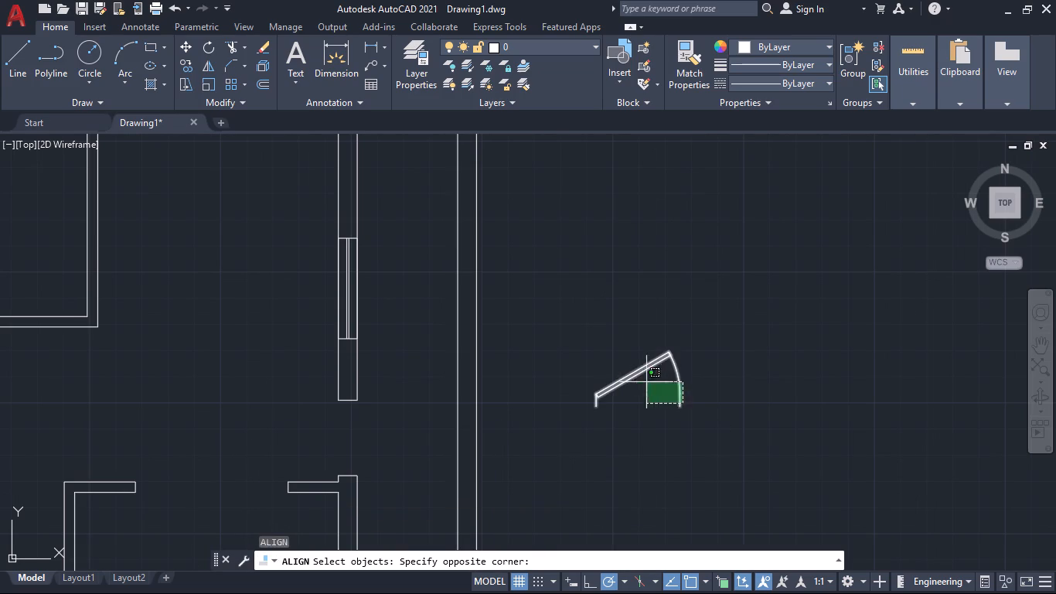
pyautogui.click(641, 379)
pyautogui.press('Return')
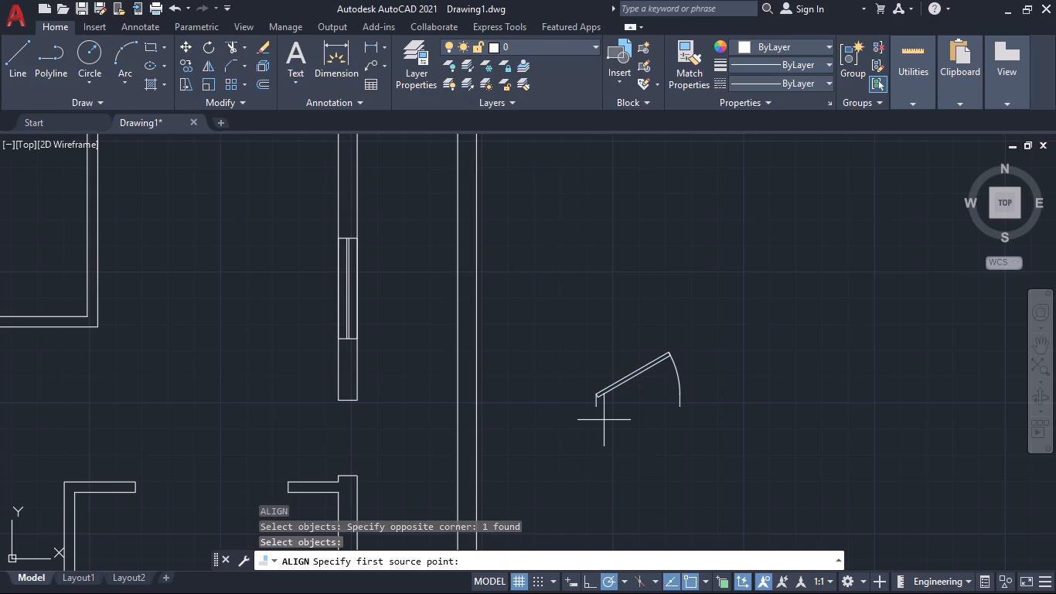
pyautogui.scroll(1, 601, 428)
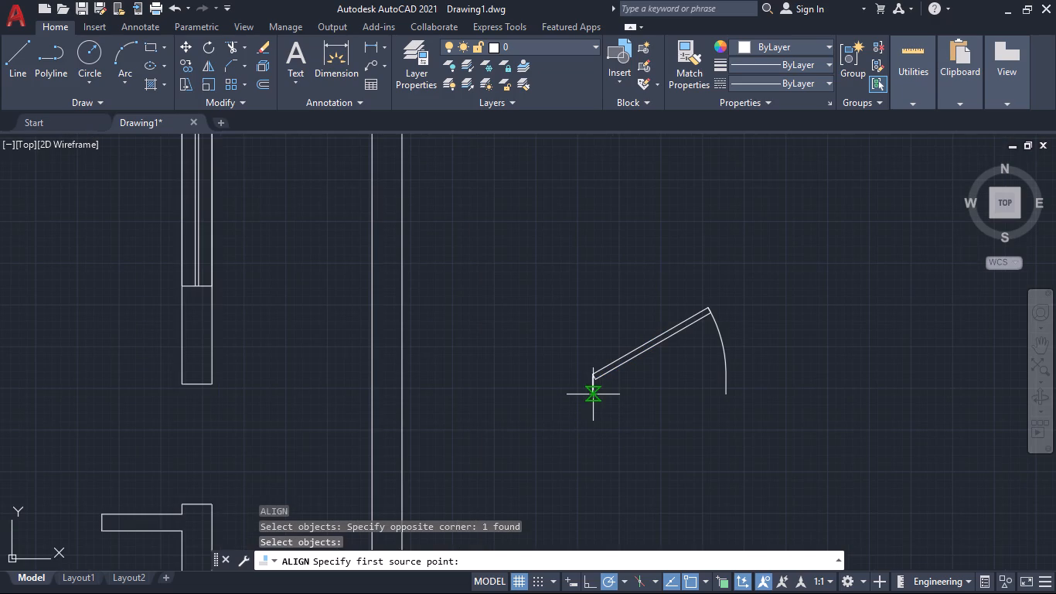
pyautogui.click(593, 398)
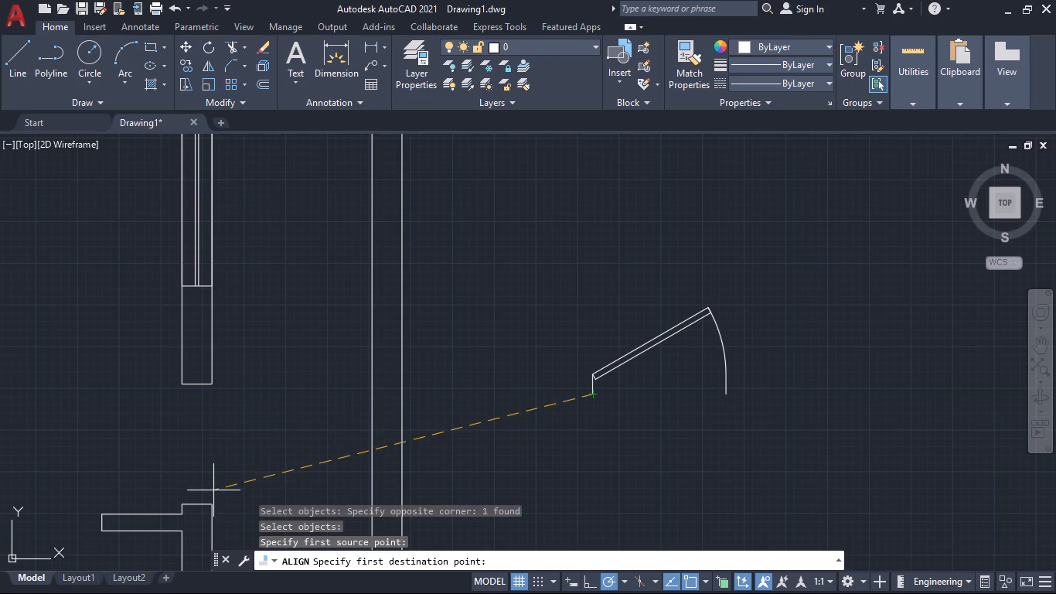
pyautogui.click(179, 503)
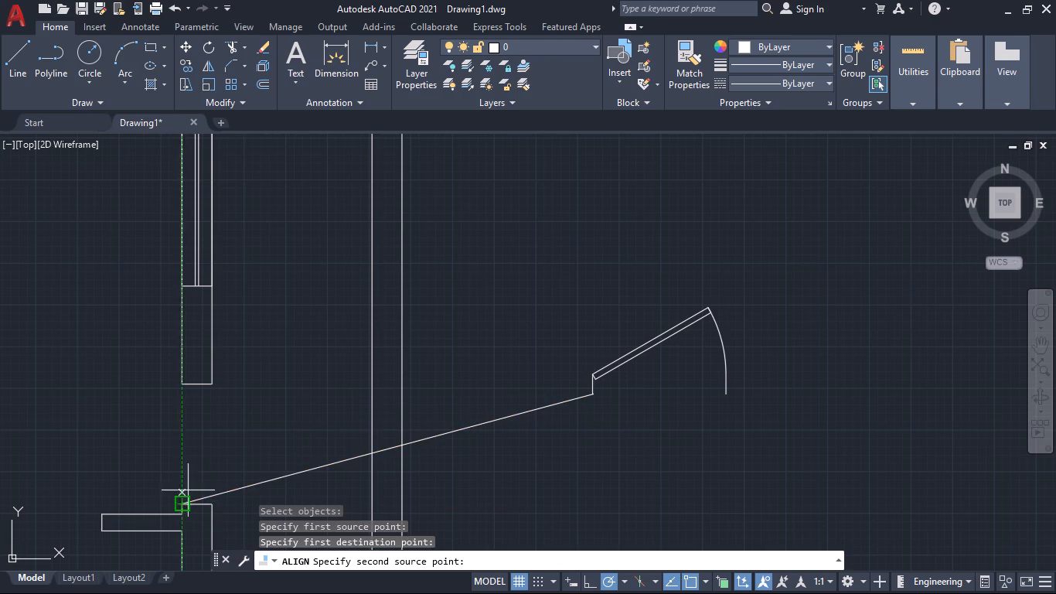
pyautogui.click(724, 397)
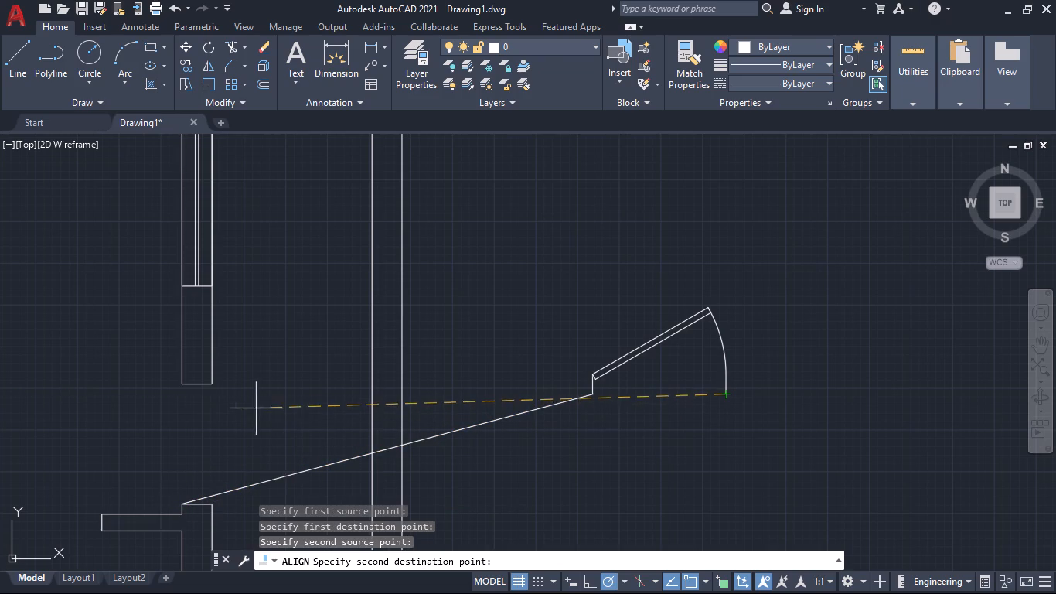
pyautogui.click(181, 387)
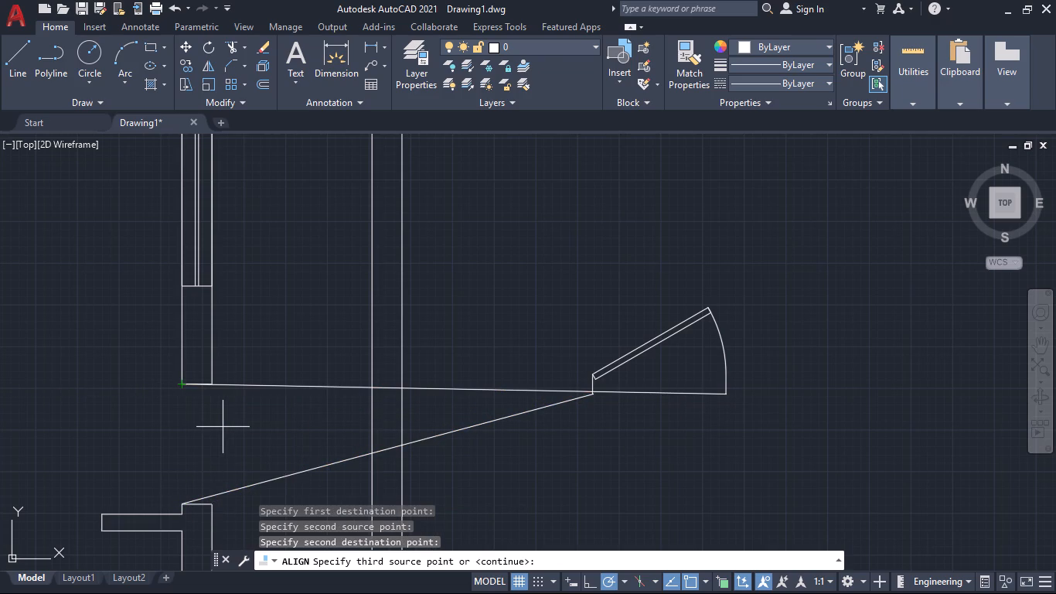
pyautogui.press('Return')
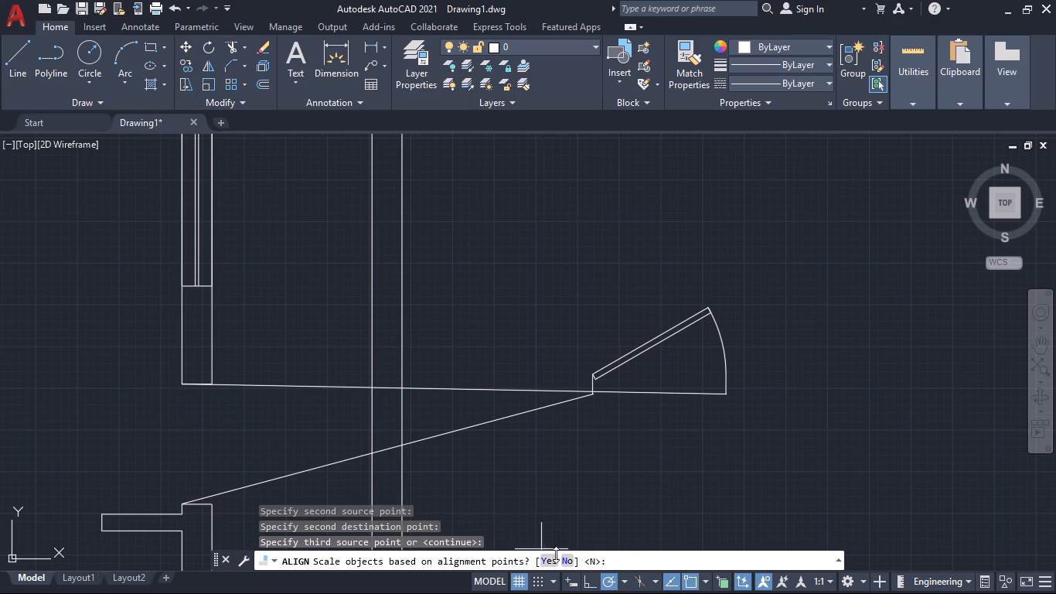
pyautogui.click(550, 559)
# Move the east outer wall door outward by its hinge-side jamb end to the midpoint of the opening's lower wall end.
pyautogui.scroll(-1, 605, 498)
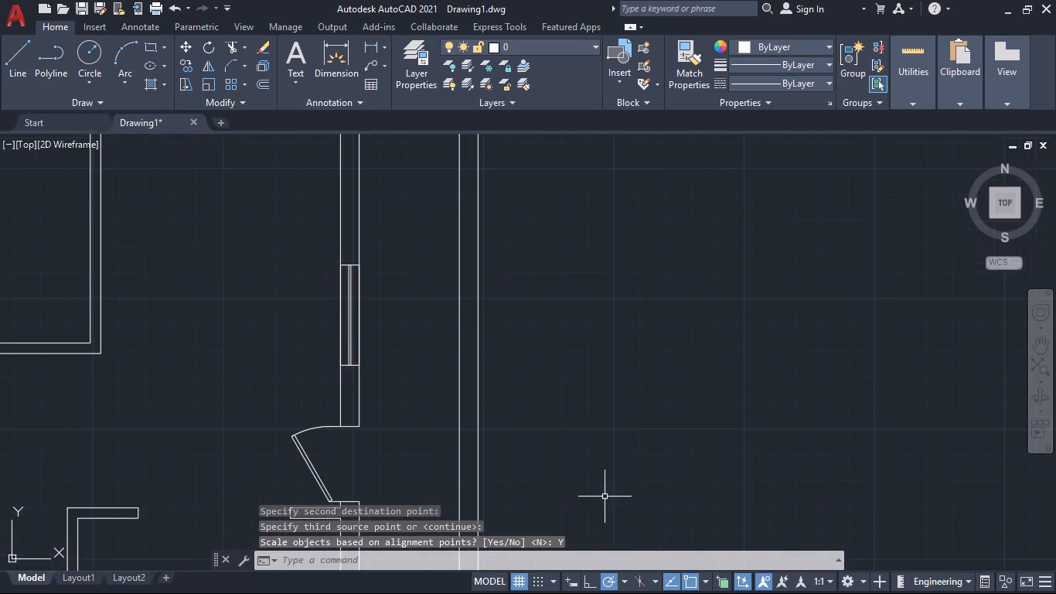
pyautogui.scroll(-1, 605, 497)
pyautogui.scroll(2, 460, 469)
pyautogui.moveTo(443, 481); pyautogui.dragTo(442, 481, button='middle')
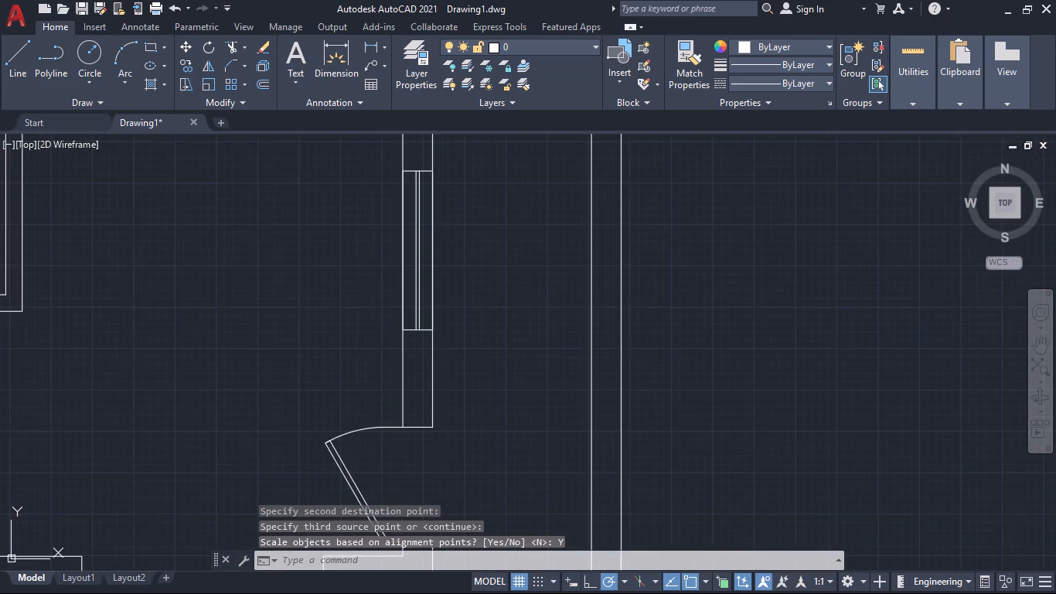
pyautogui.moveTo(442, 481); pyautogui.dragTo(468, 405, button='middle')
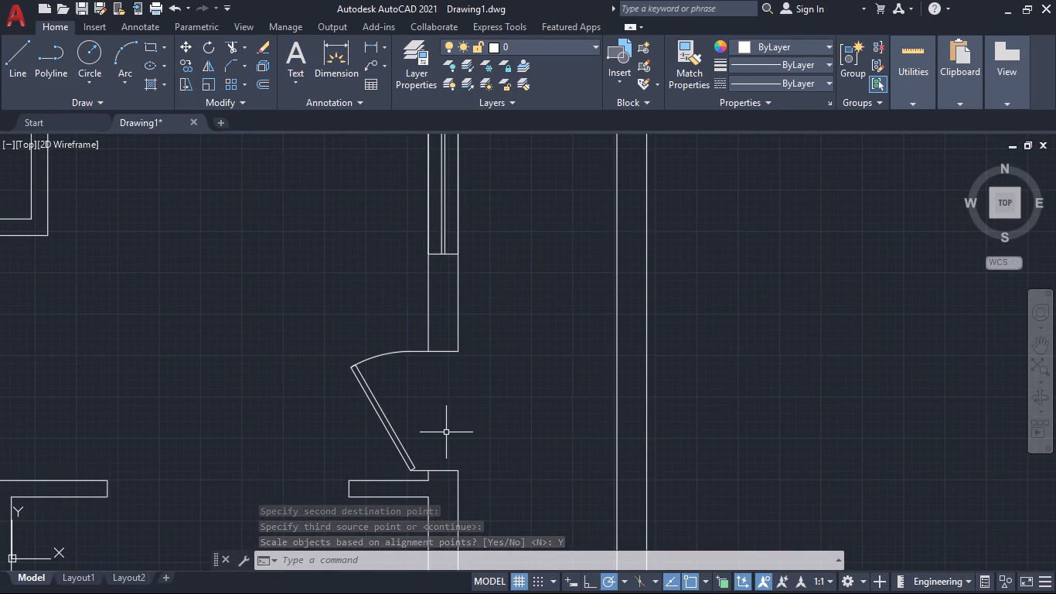
pyautogui.press('m')
pyautogui.press('Return')
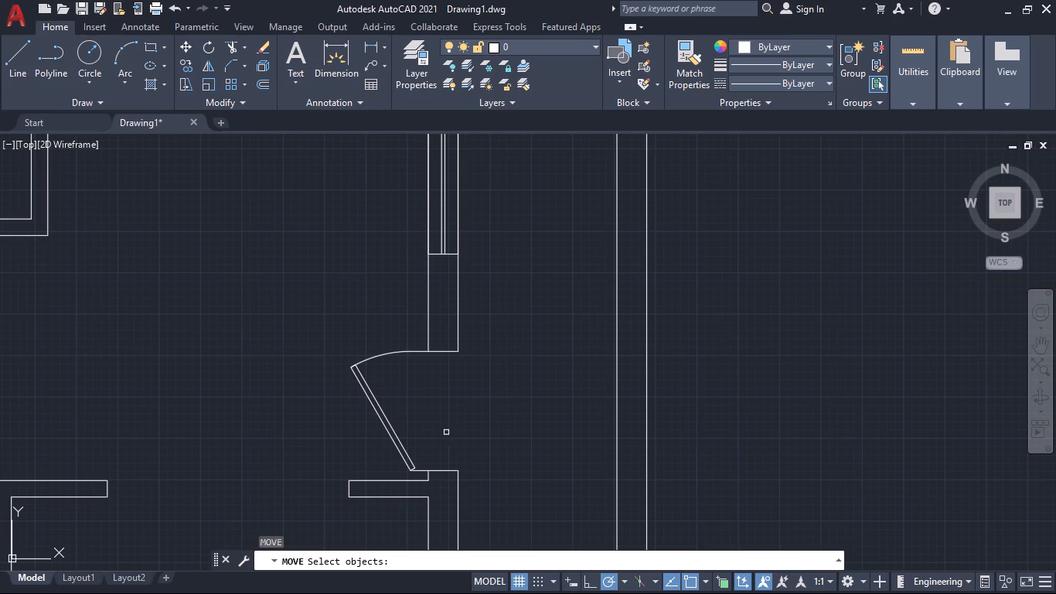
pyautogui.click(393, 436)
pyautogui.press('Return')
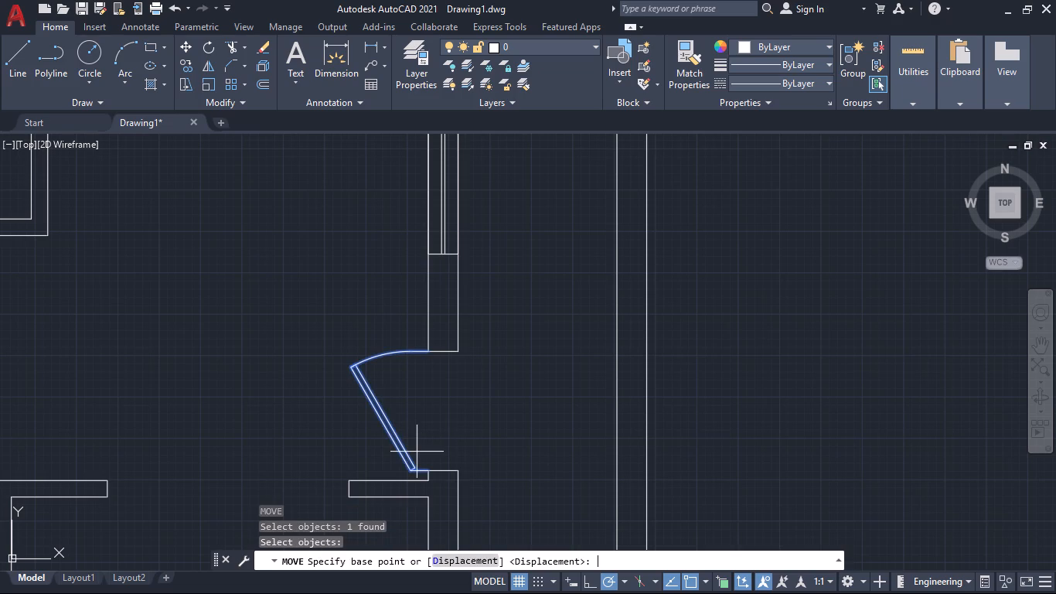
pyautogui.scroll(3, 418, 452)
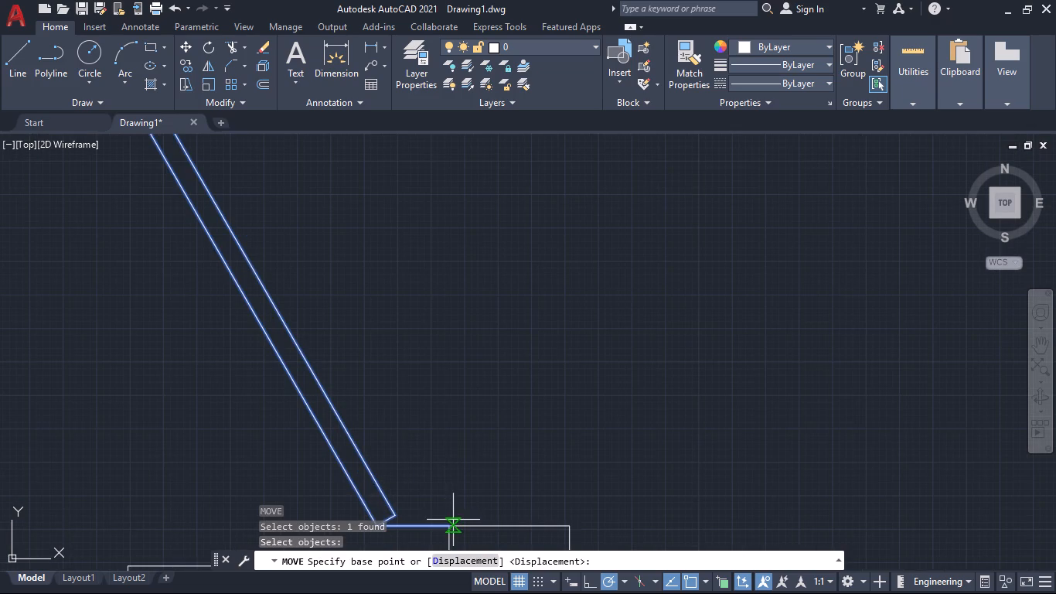
pyautogui.click(453, 526)
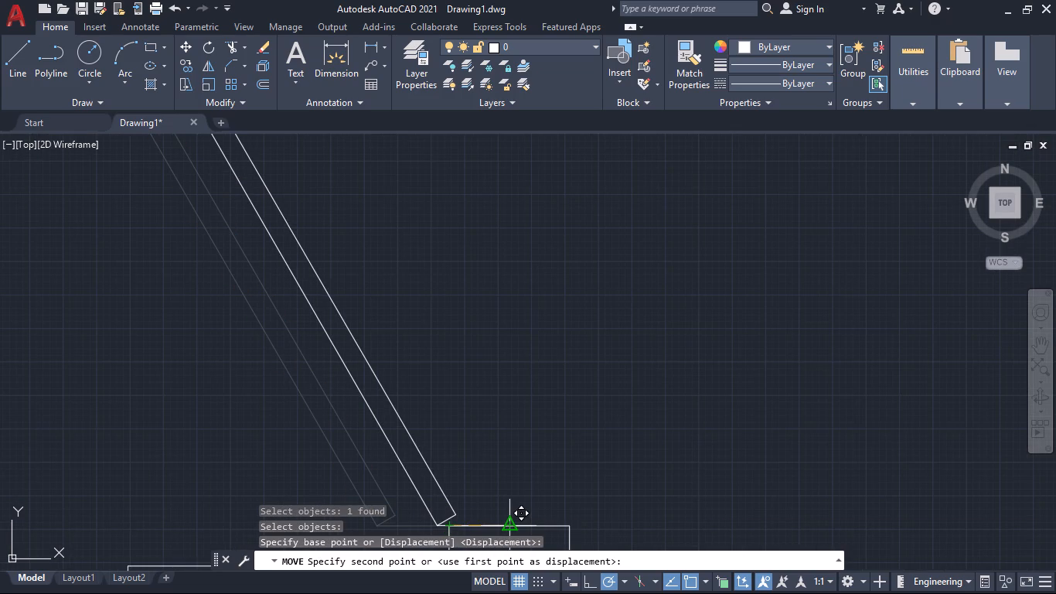
pyautogui.click(510, 527)
# Flip the eastern door of the lower loose pair horizontally so its hinge sits on its east side.
pyautogui.scroll(-2, 530, 397)
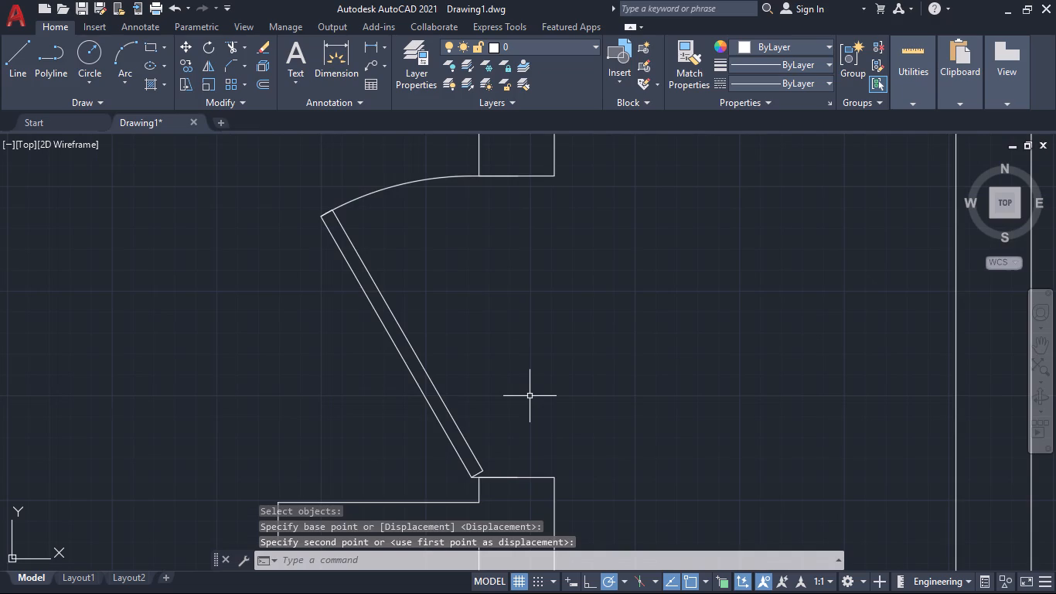
pyautogui.scroll(-1, 529, 386)
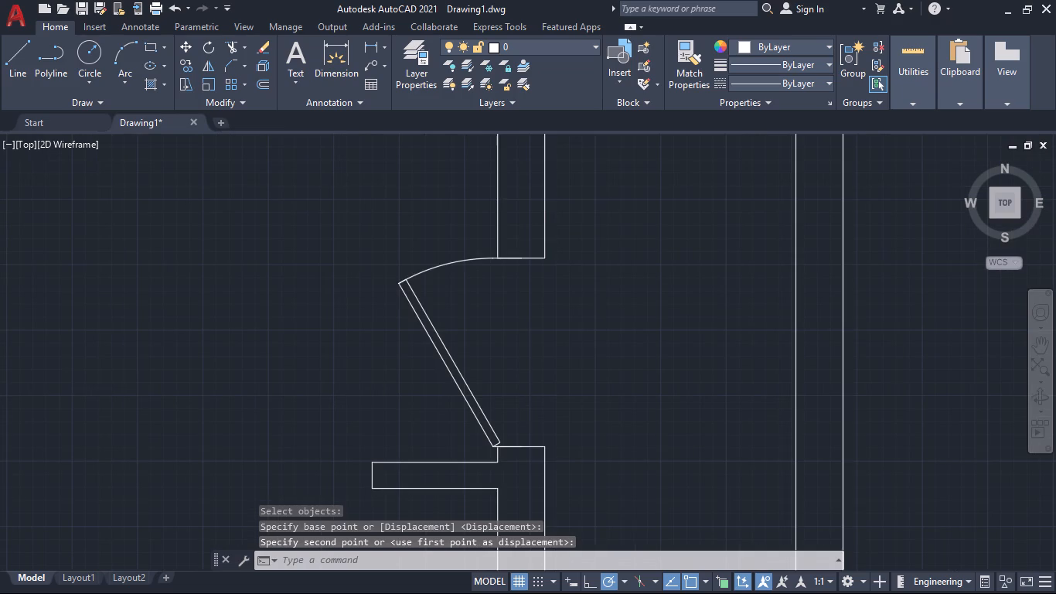
pyautogui.scroll(-4, 540, 394)
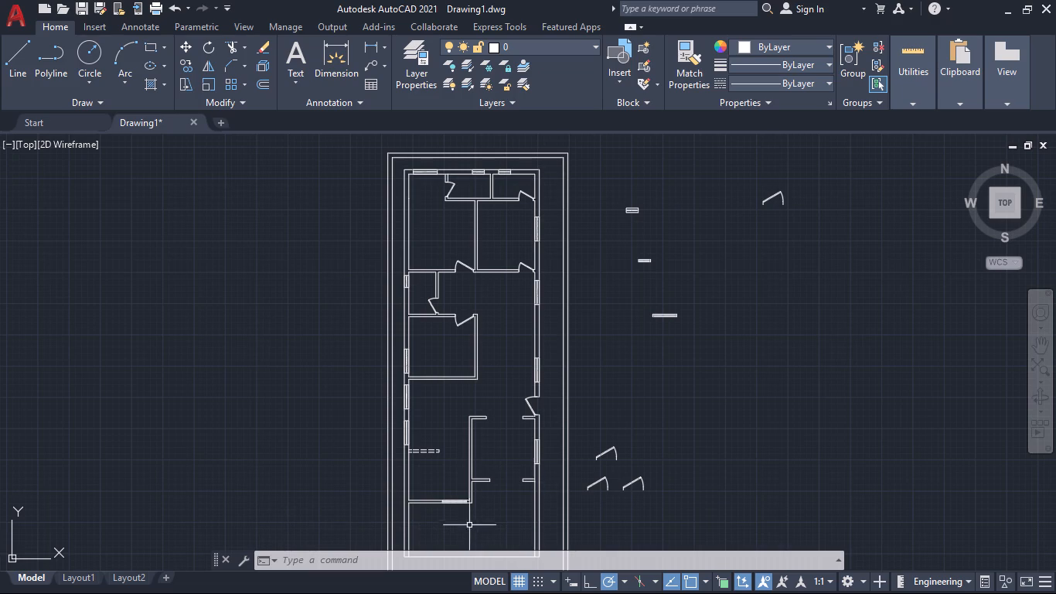
pyautogui.moveTo(499, 507); pyautogui.dragTo(471, 480, button='middle')
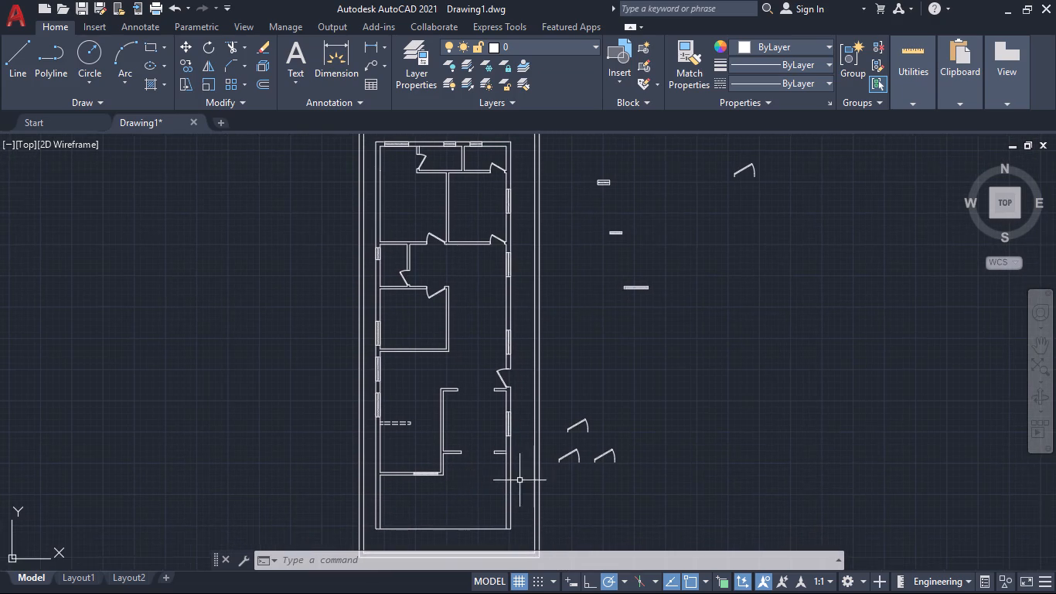
pyautogui.scroll(3, 593, 473)
pyautogui.moveTo(537, 470); pyautogui.dragTo(563, 470, button='middle')
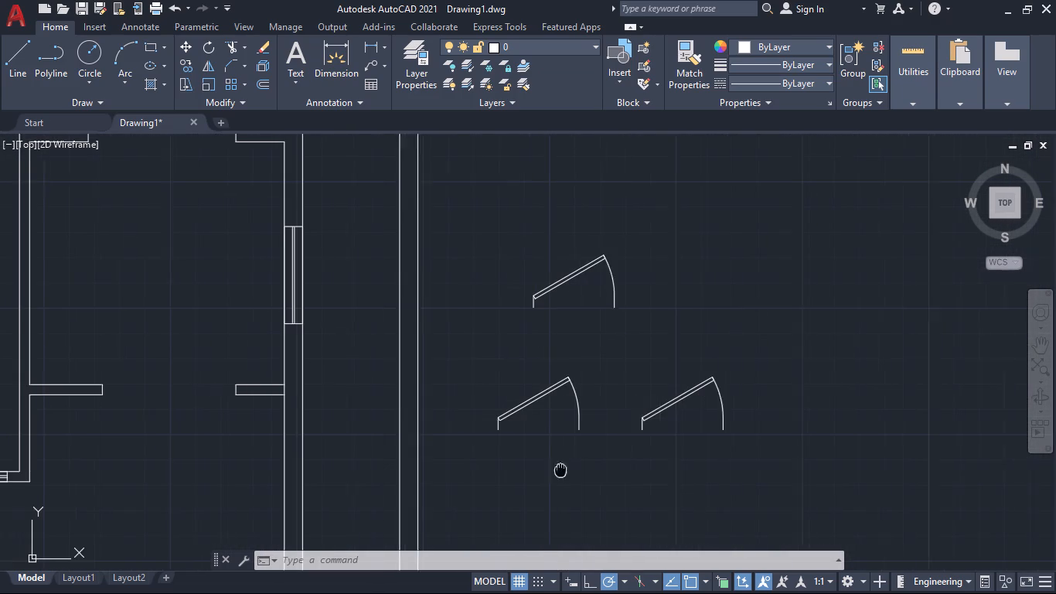
pyautogui.moveTo(563, 470); pyautogui.dragTo(576, 470, button='middle')
pyautogui.click(804, 460)
pyautogui.click(669, 358)
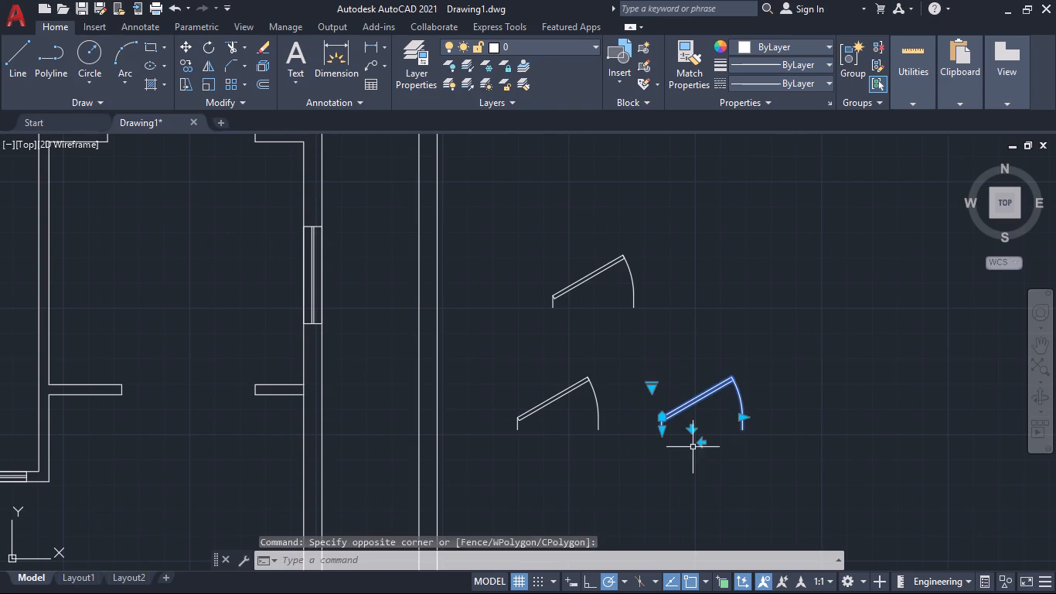
pyautogui.click(703, 447)
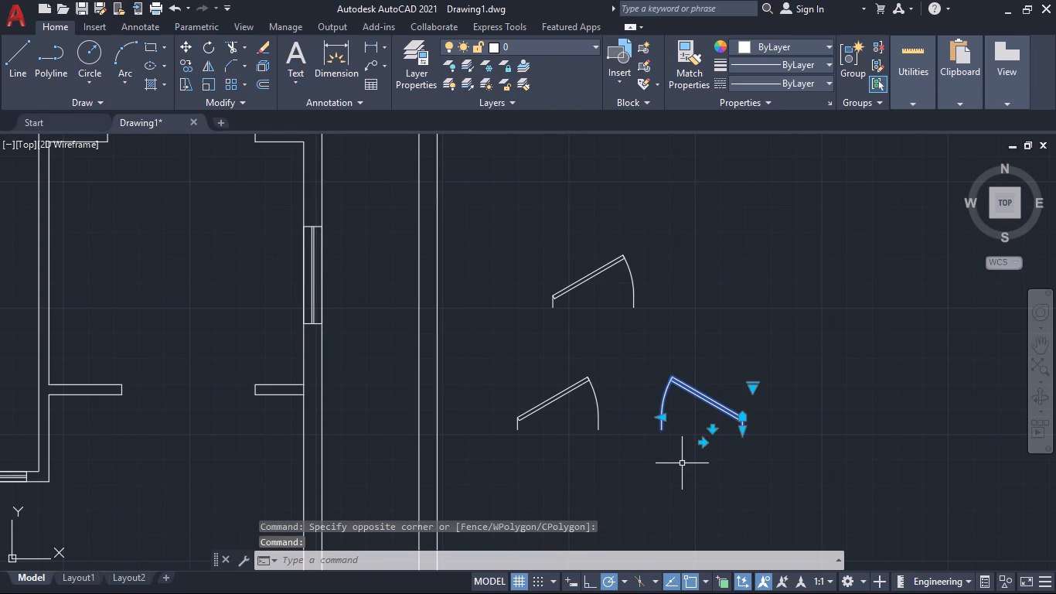
pyautogui.press('Escape')
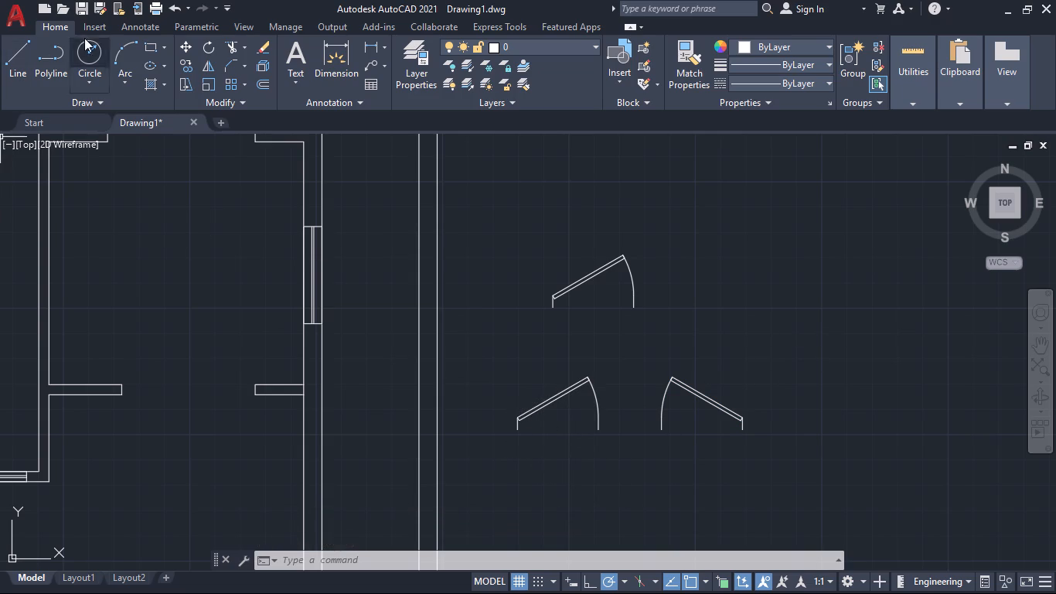
# Draw a 5' horizontal line in the empty space below the loose doors.
pyautogui.click(16, 48)
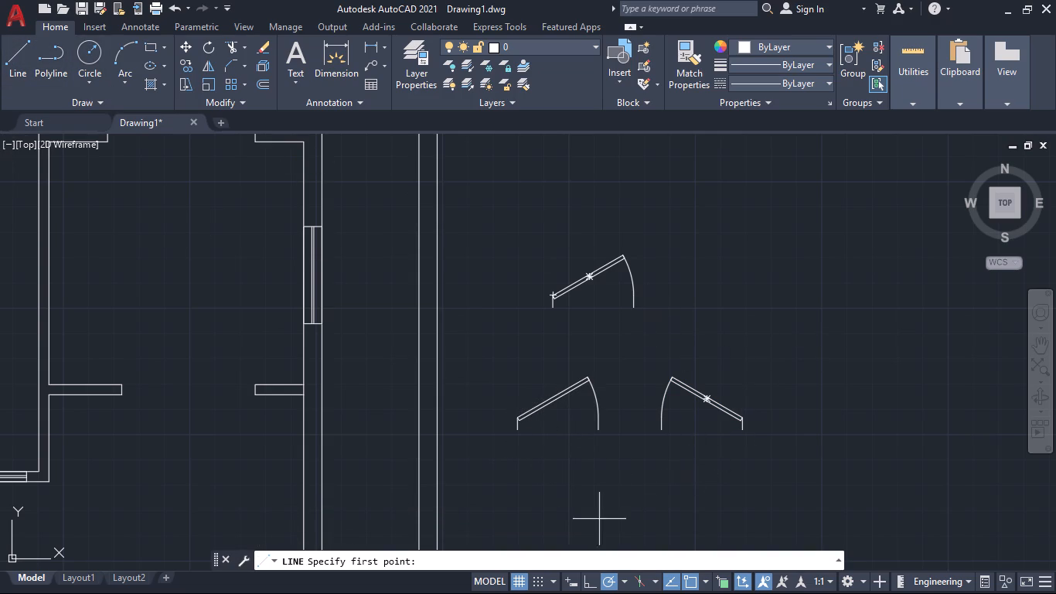
pyautogui.click(573, 511)
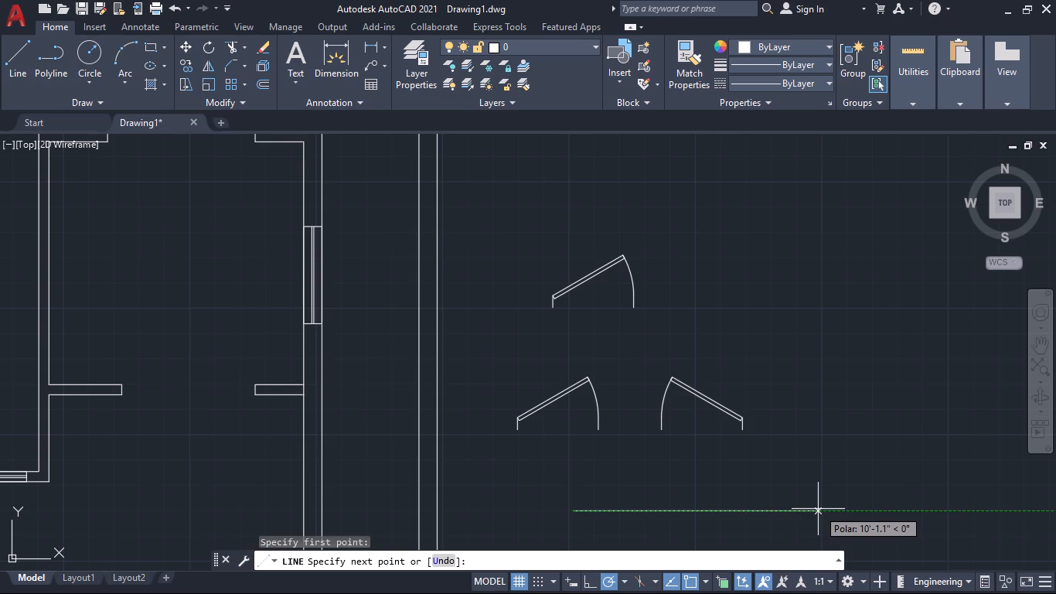
pyautogui.press('5')
pyautogui.press("'")
pyautogui.press('Return')
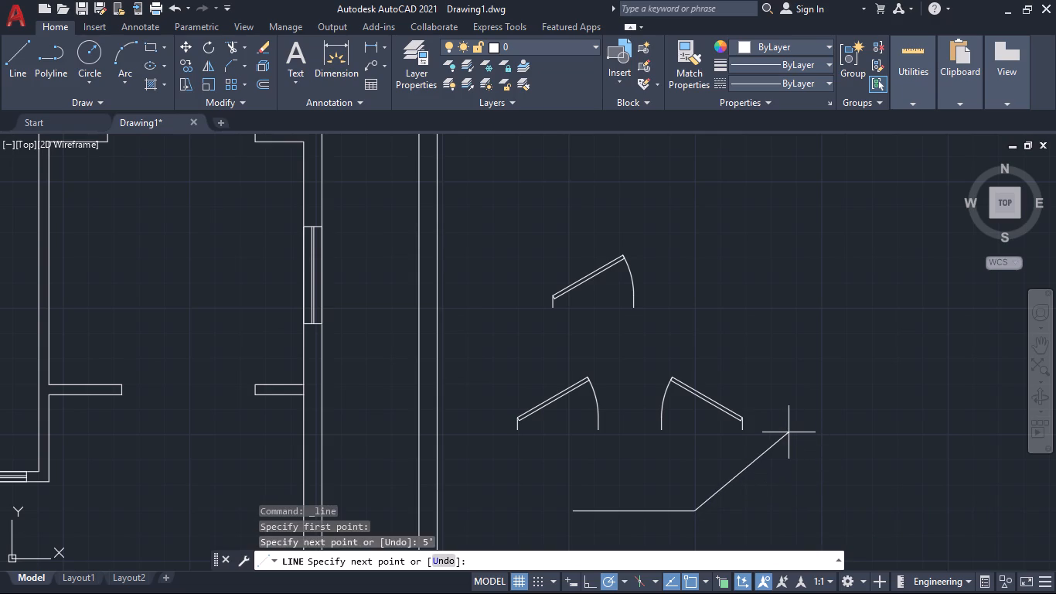
pyautogui.press('space')
# Align the western loose door to the 5' line, from the line's west end to its midpoint, scaling the door to fit.
pyautogui.scroll(1, 582, 449)
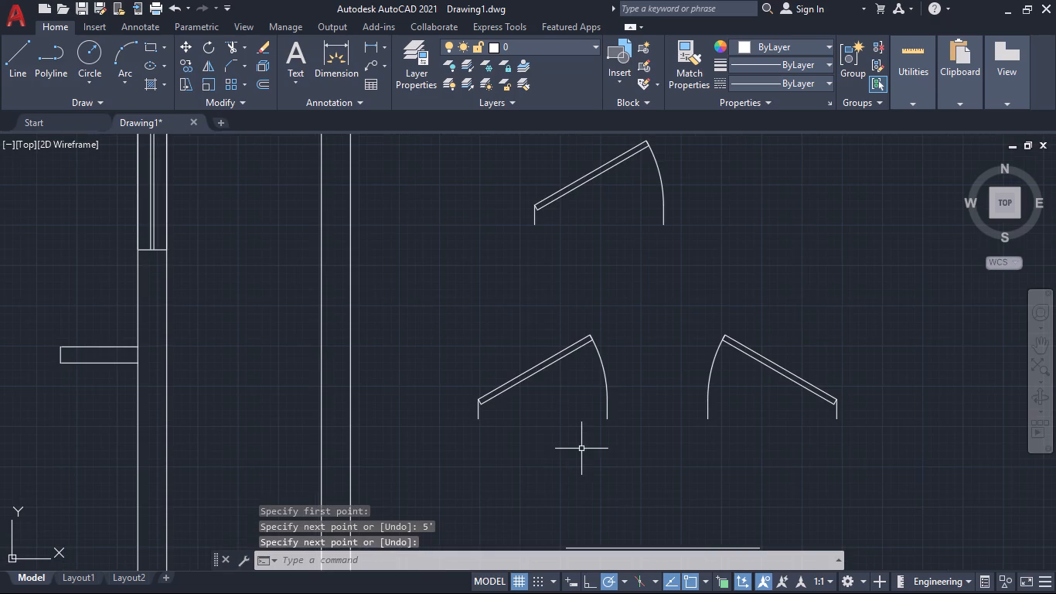
pyautogui.scroll(-1, 581, 449)
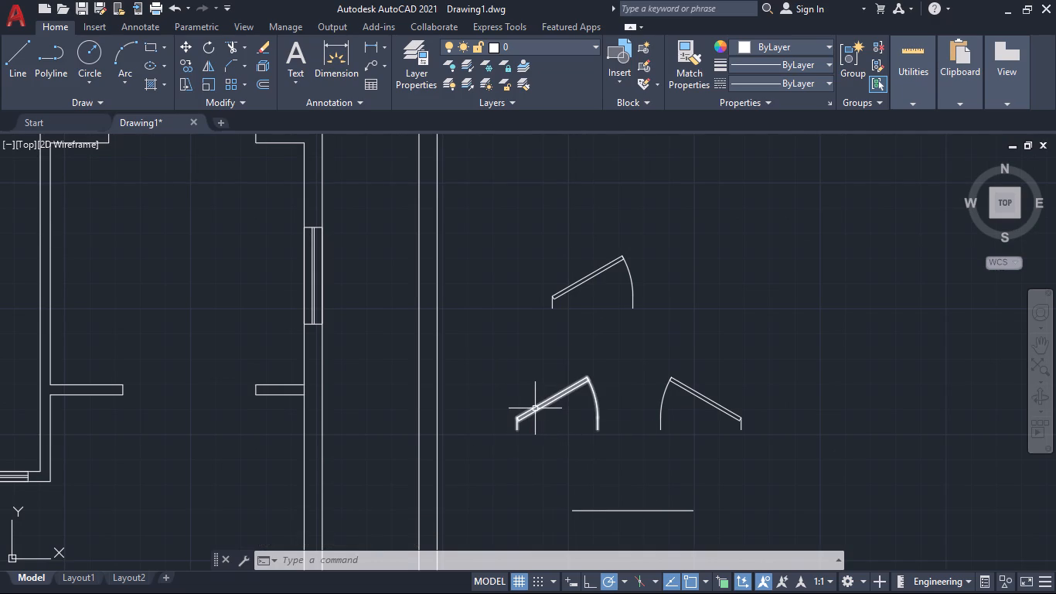
pyautogui.click(542, 407)
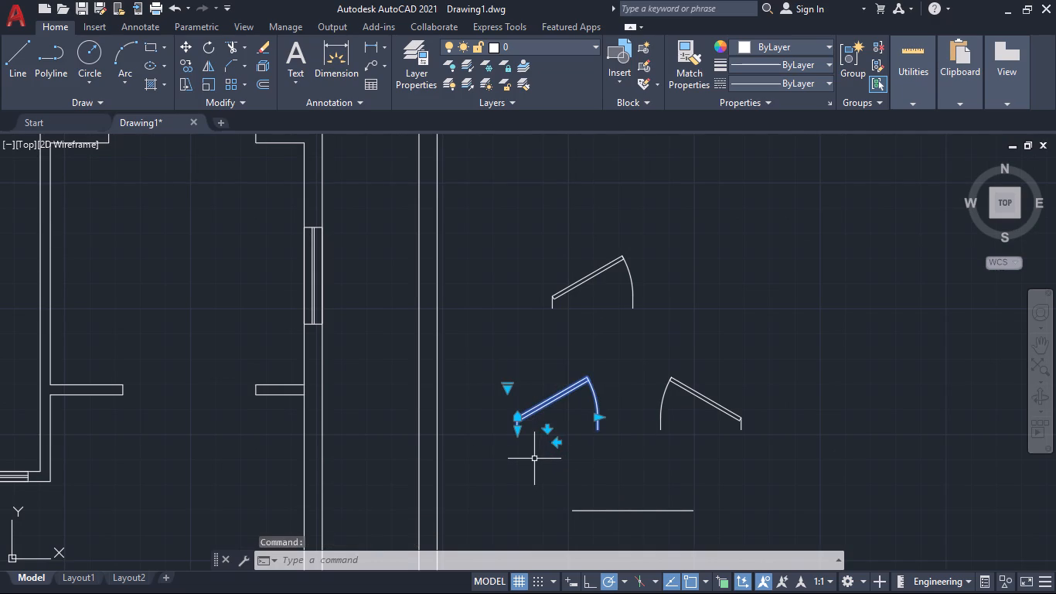
pyautogui.write('al')
pyautogui.press('Return')
pyautogui.scroll(1, 533, 459)
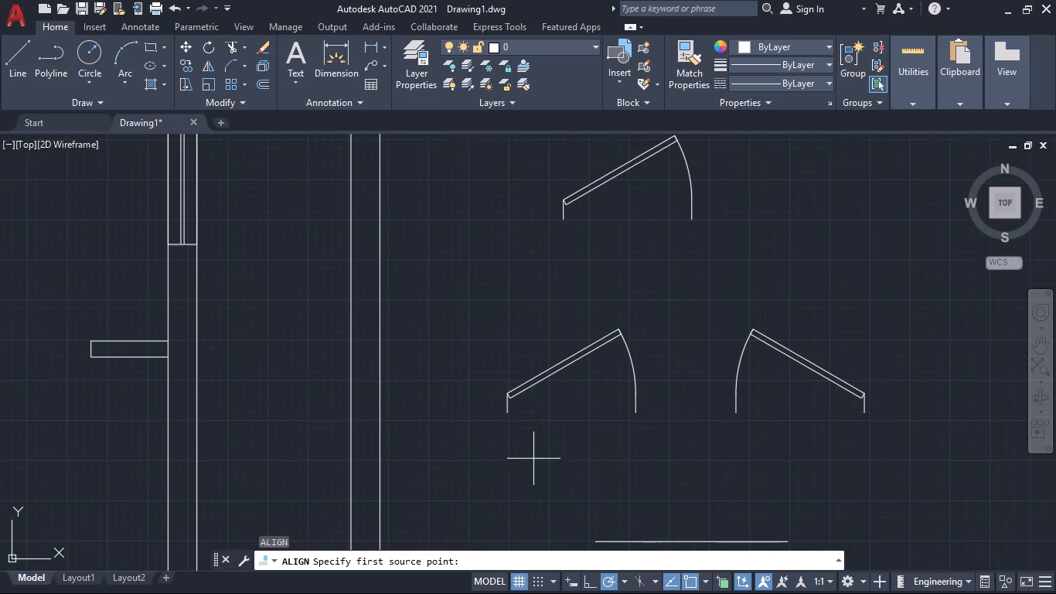
pyautogui.click(507, 414)
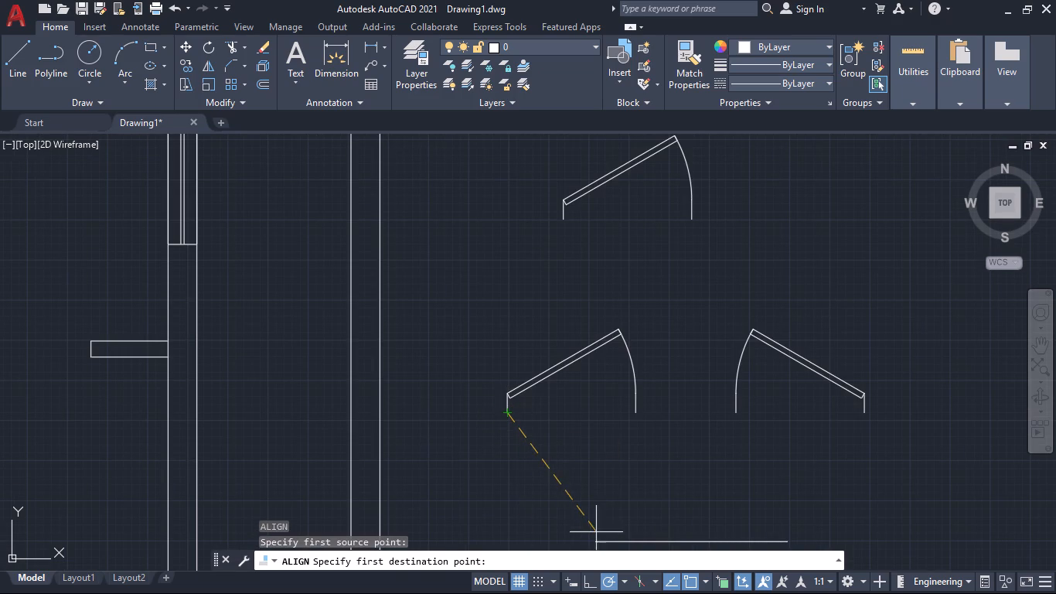
pyautogui.click(597, 538)
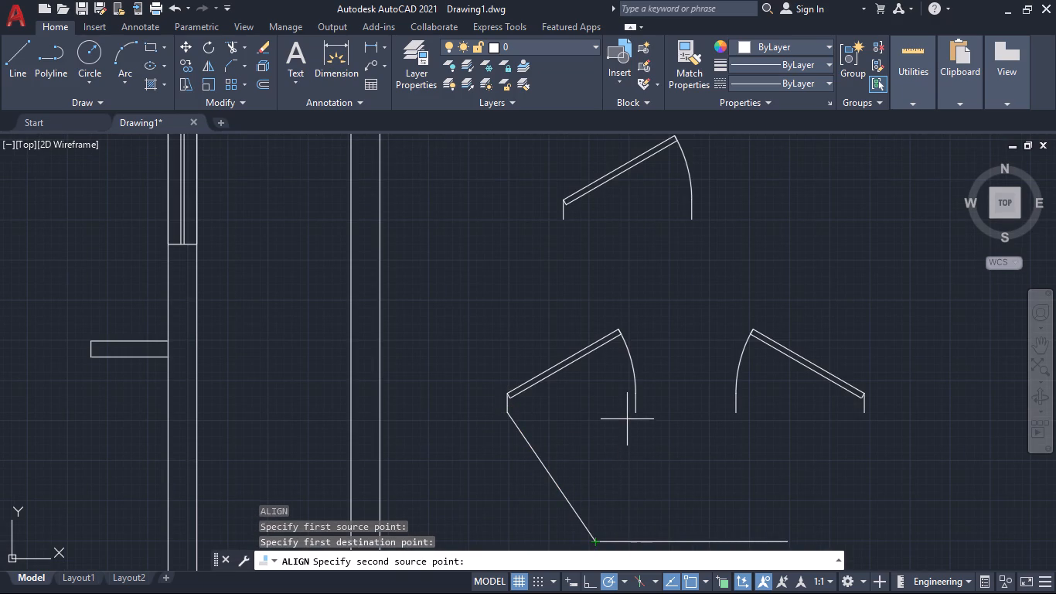
pyautogui.click(632, 417)
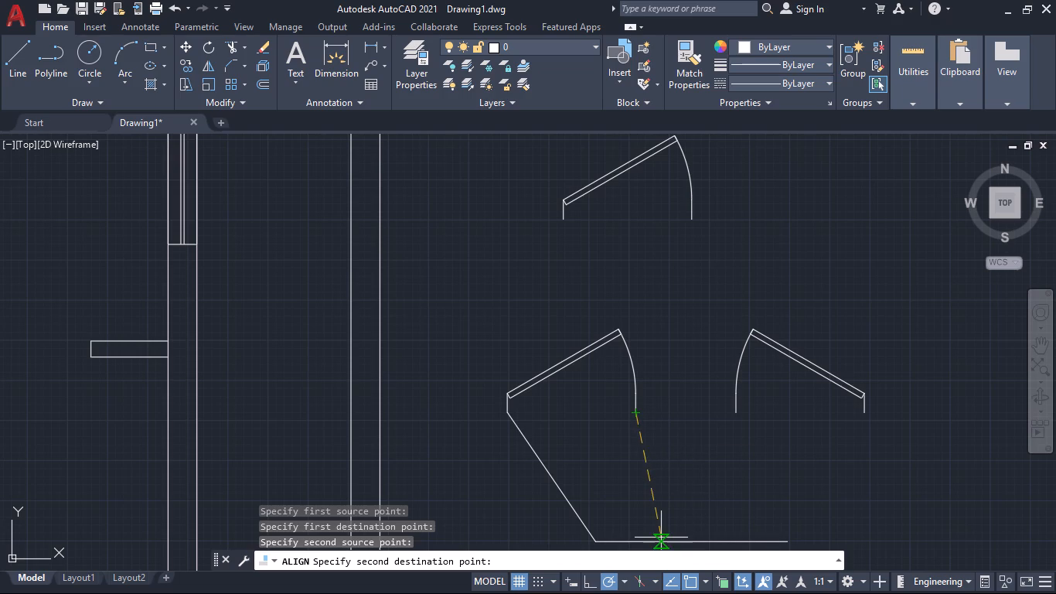
pyautogui.click(693, 541)
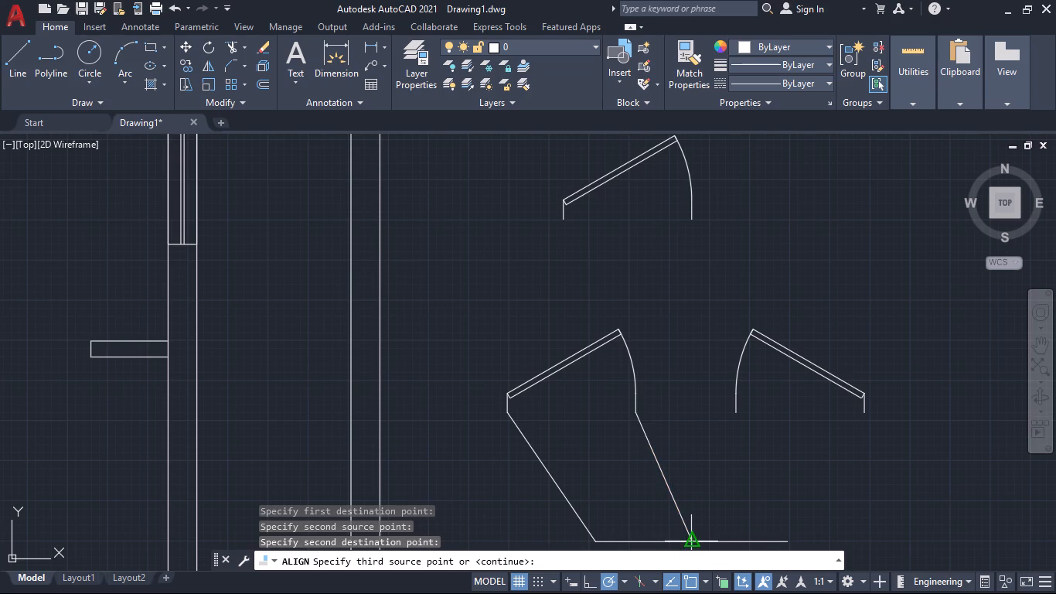
pyautogui.press('Return')
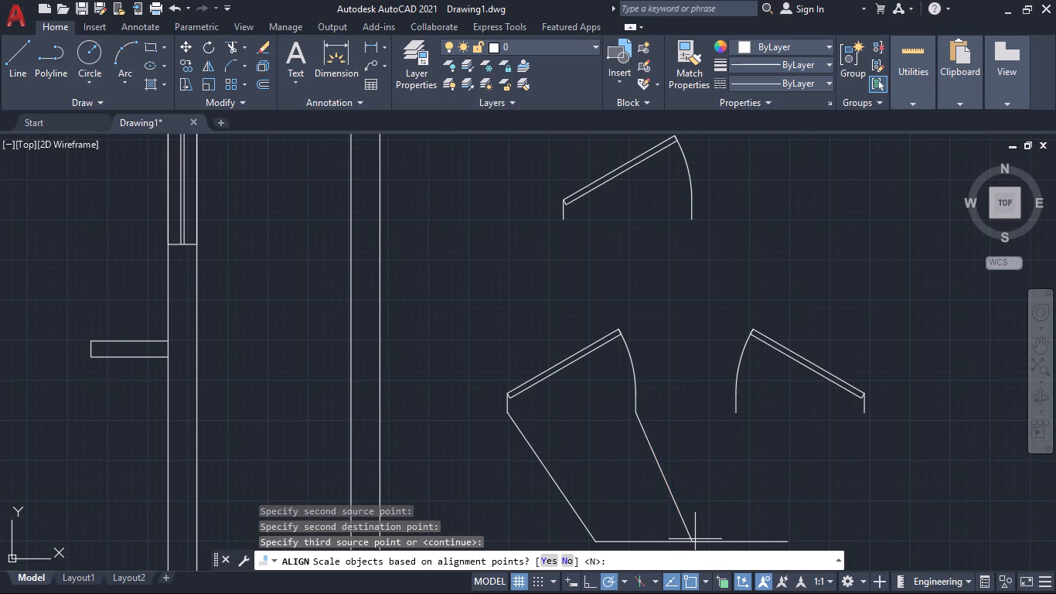
pyautogui.click(545, 558)
# Align the eastern loose door to the 5' line, from the line's east end to its midpoint, scaling the door to fit.
pyautogui.moveTo(789, 504); pyautogui.dragTo(672, 470, button='middle')
pyautogui.click(763, 381)
pyautogui.click(538, 287)
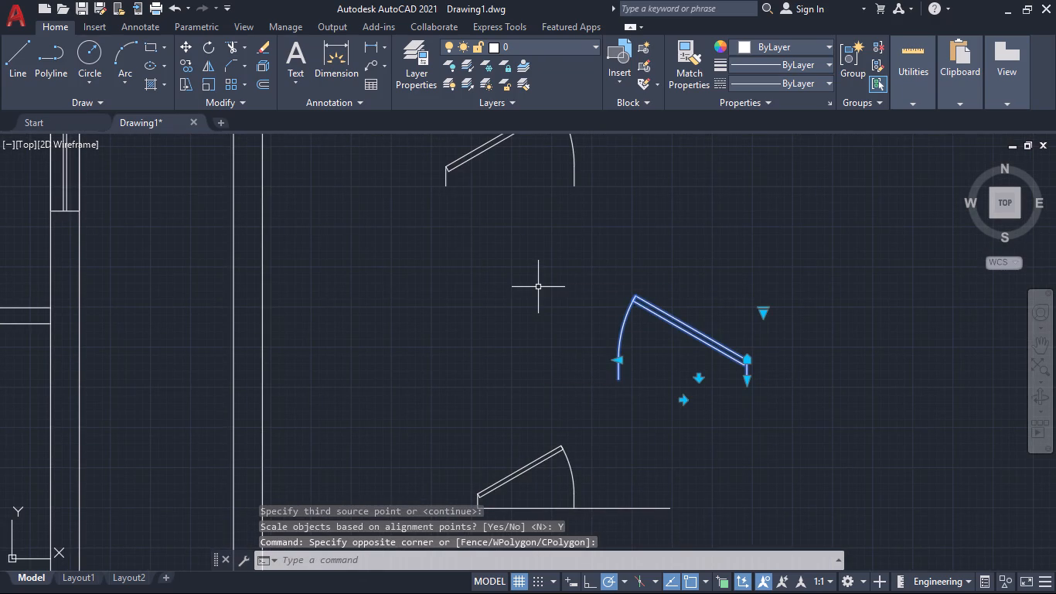
pyautogui.write('al')
pyautogui.press('Return')
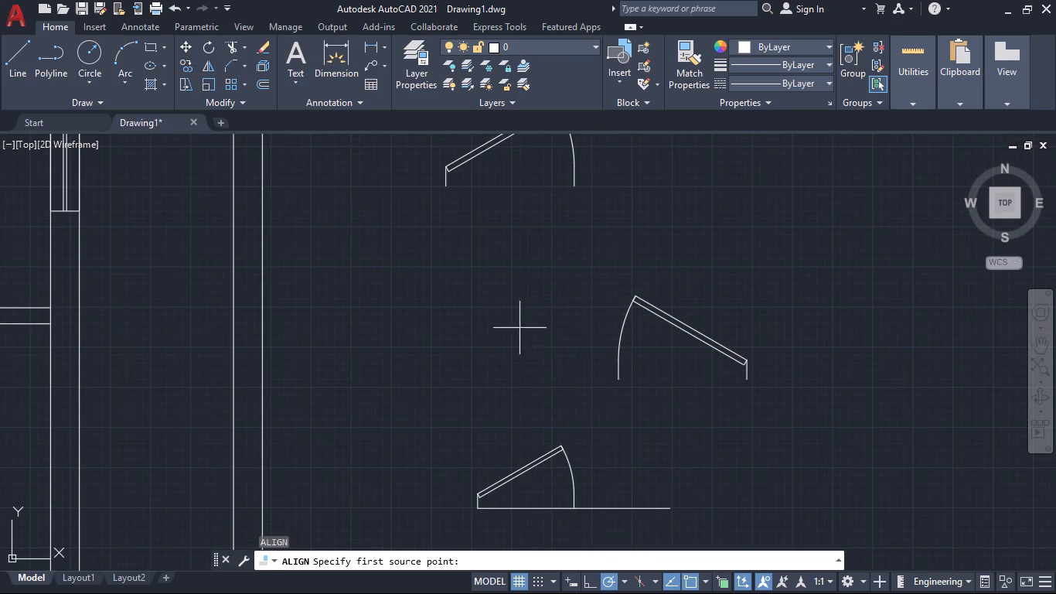
pyautogui.click(749, 382)
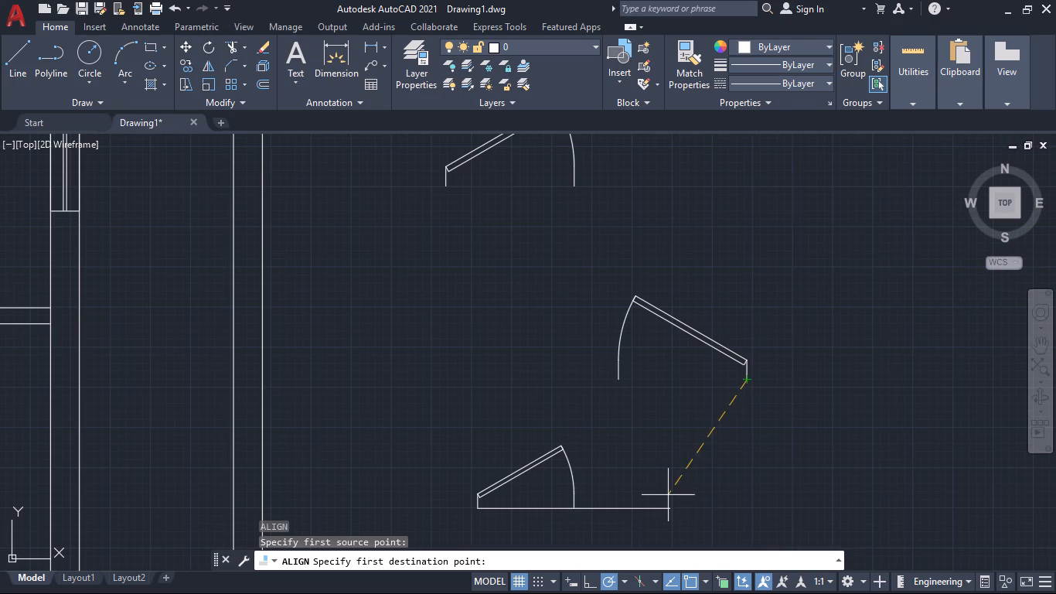
pyautogui.click(674, 504)
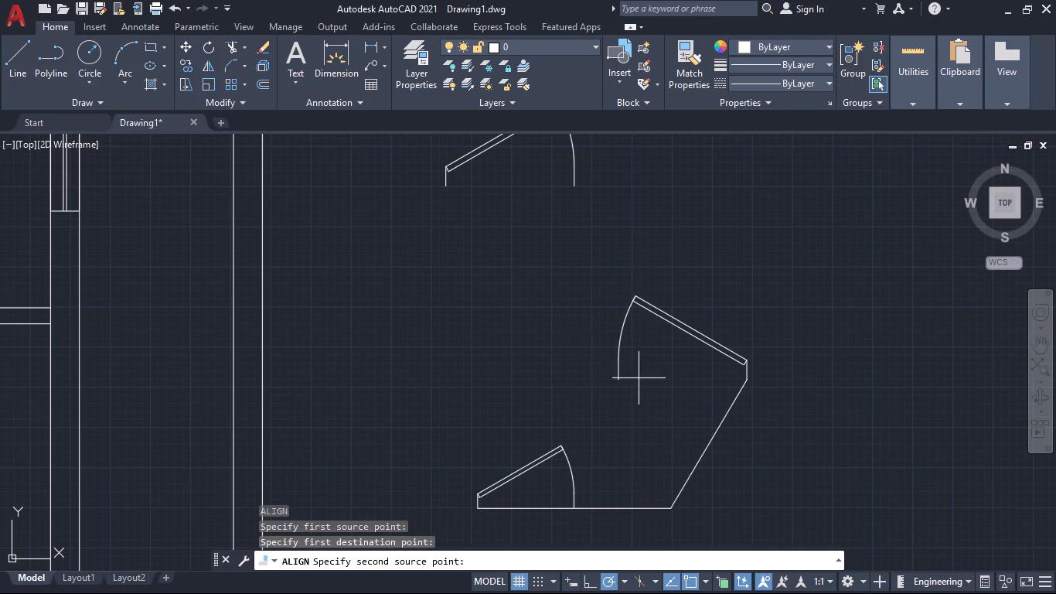
pyautogui.click(616, 384)
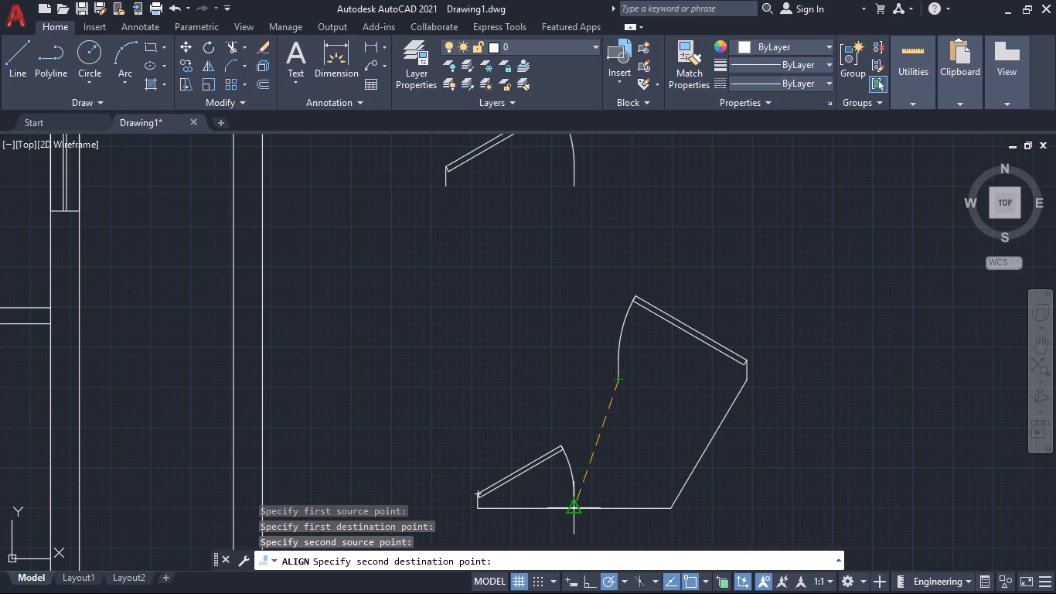
pyautogui.click(575, 514)
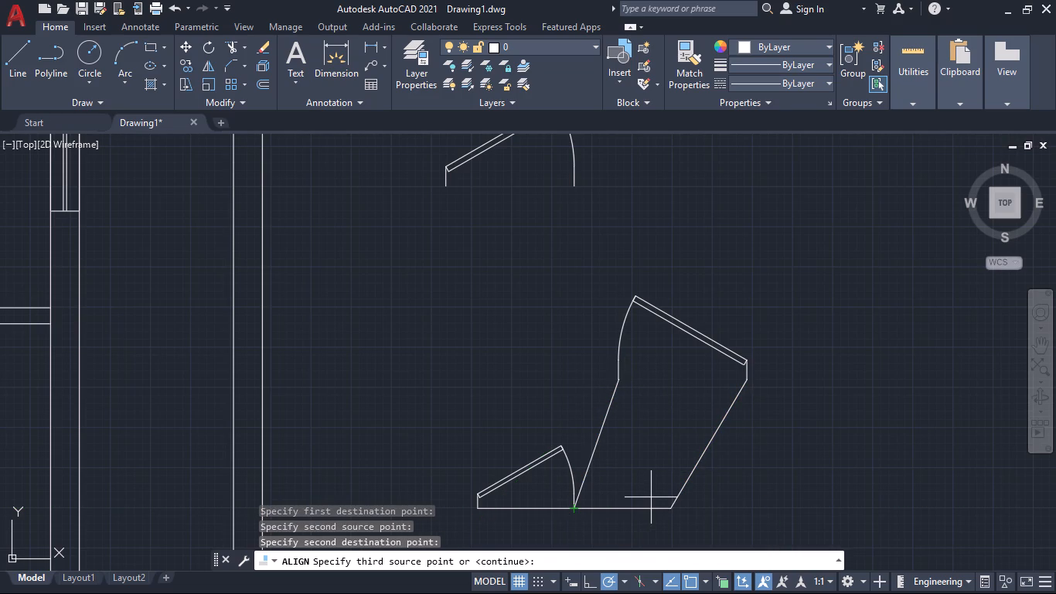
pyautogui.press('Return')
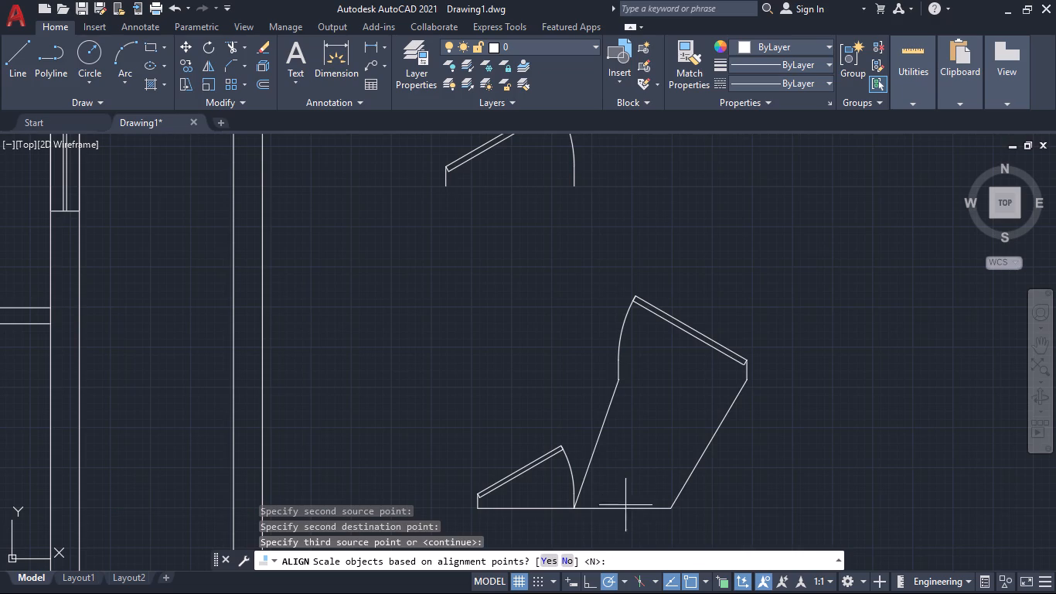
pyautogui.click(547, 559)
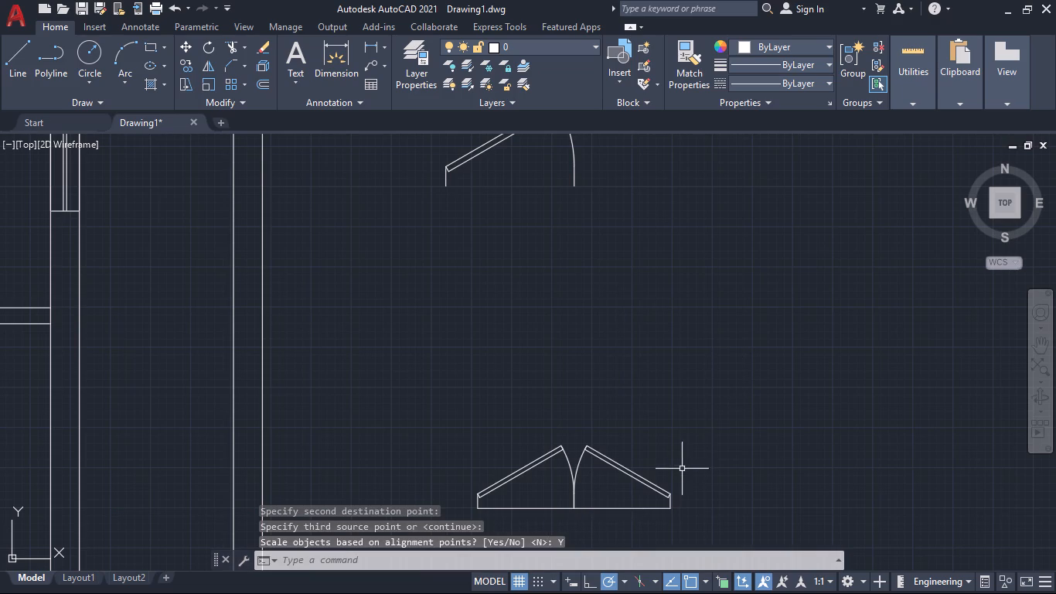
# Move both doors and their line by the pair's lower east corner onto the east jamb of the lower interior wall opening.
pyautogui.scroll(-2, 682, 468)
pyautogui.scroll(2, 686, 465)
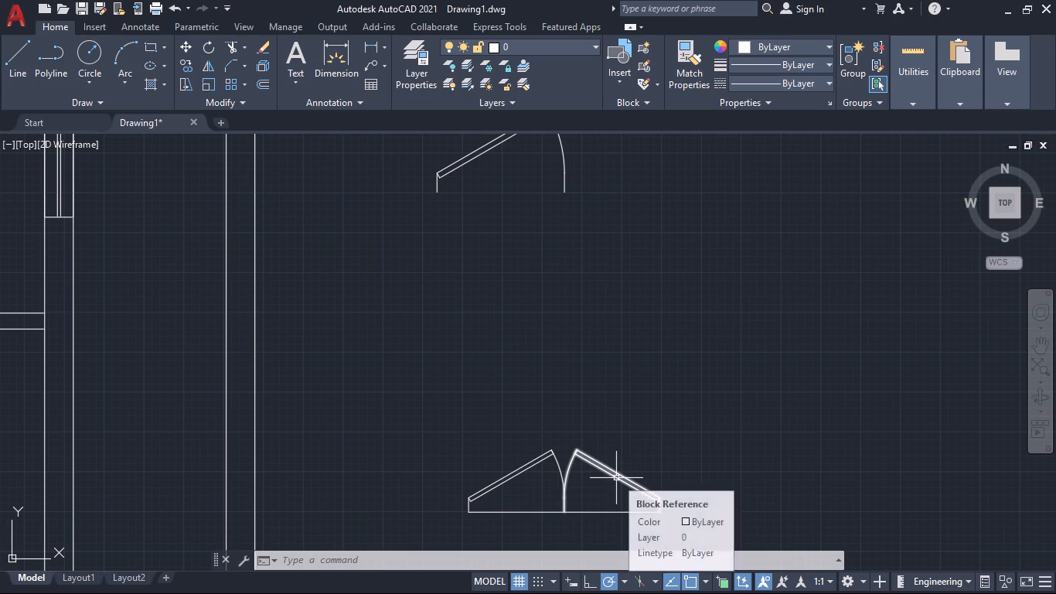
pyautogui.scroll(-1, 597, 452)
pyautogui.scroll(-1, 486, 452)
pyautogui.moveTo(486, 452); pyautogui.dragTo(646, 366, button='middle')
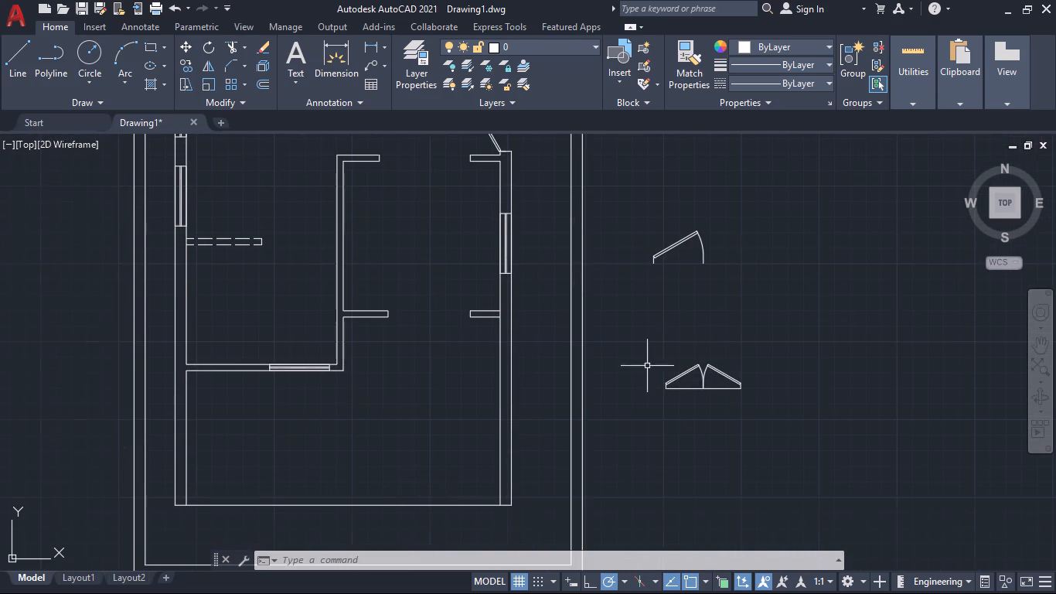
pyautogui.moveTo(434, 350); pyautogui.dragTo(413, 376, button='middle')
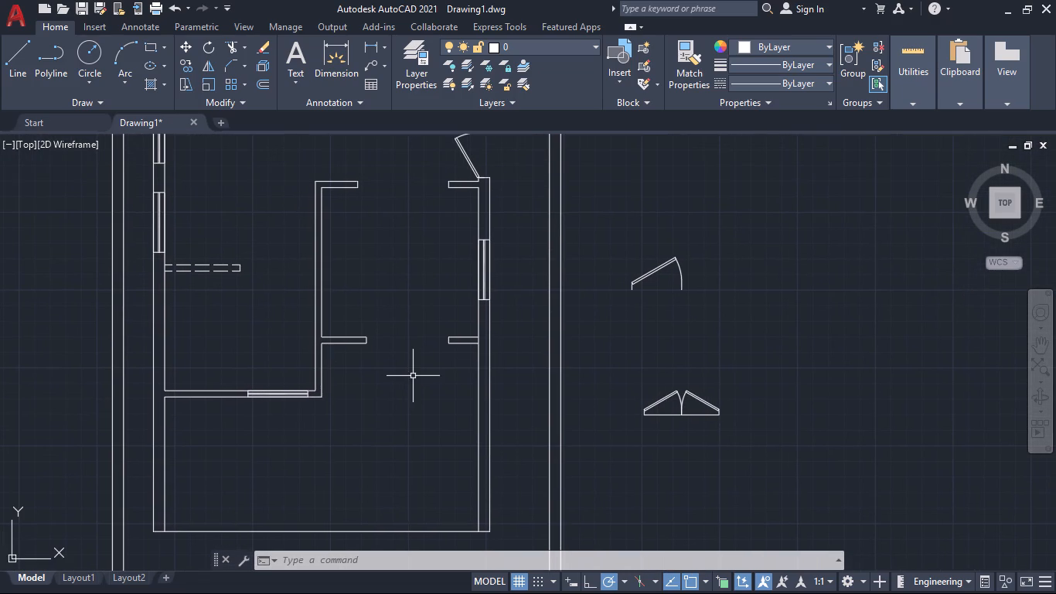
pyautogui.scroll(1, 419, 375)
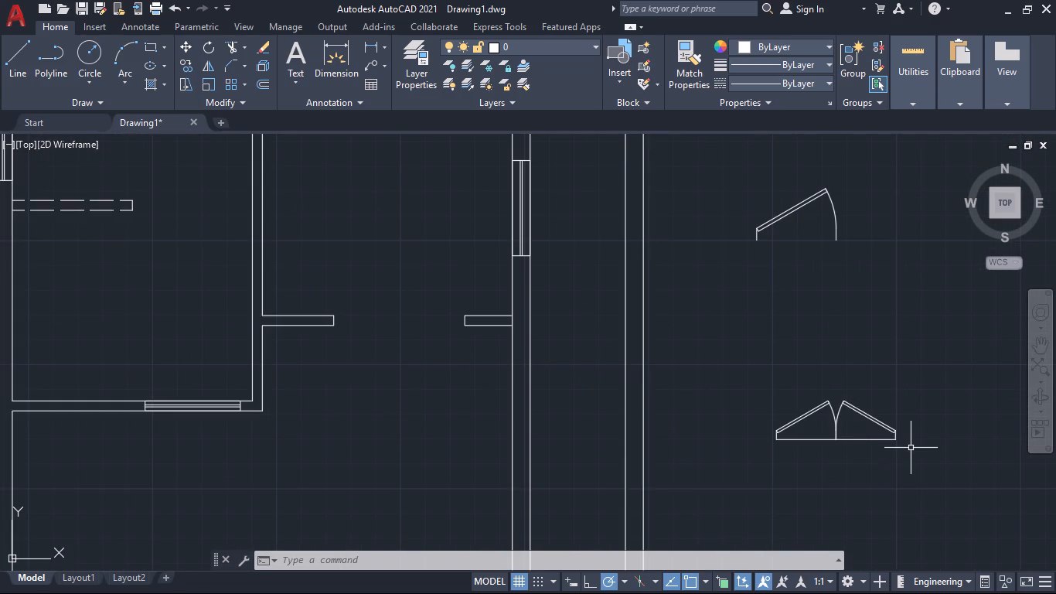
pyautogui.click(911, 449)
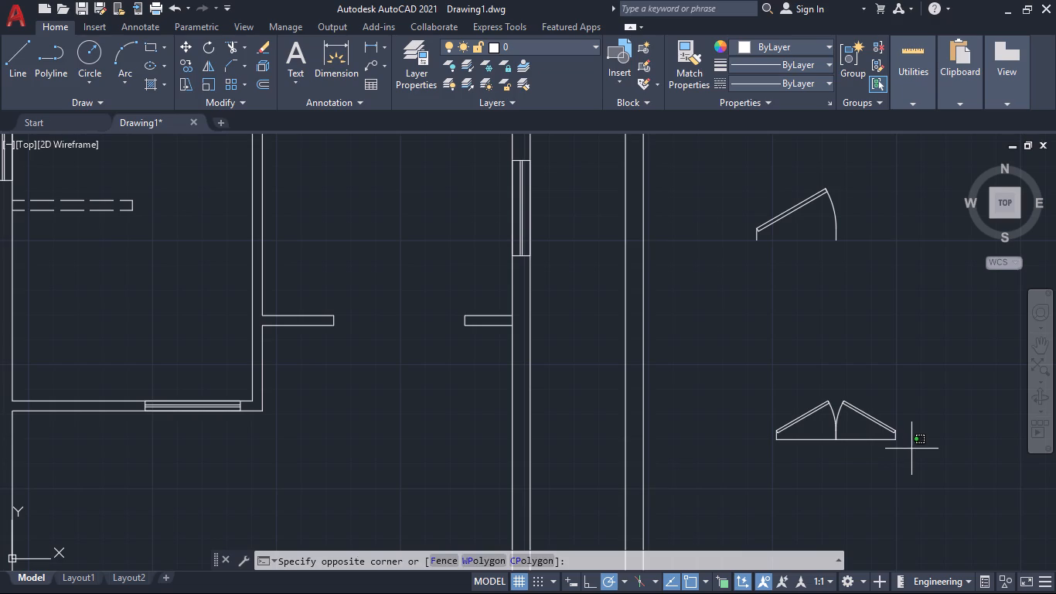
pyautogui.click(756, 393)
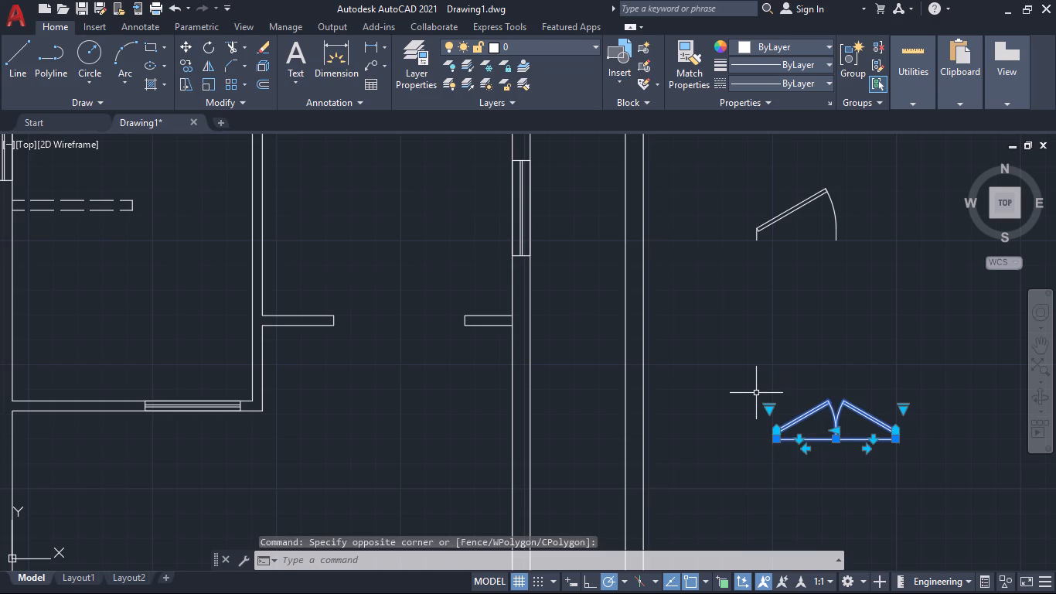
pyautogui.press('m')
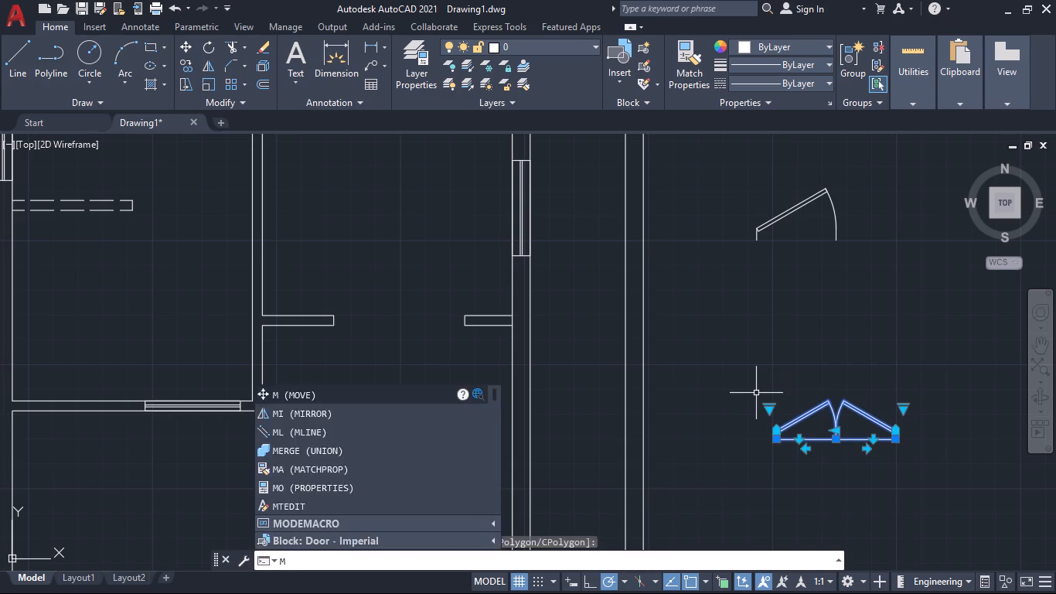
pyautogui.press('Return')
pyautogui.scroll(2, 935, 449)
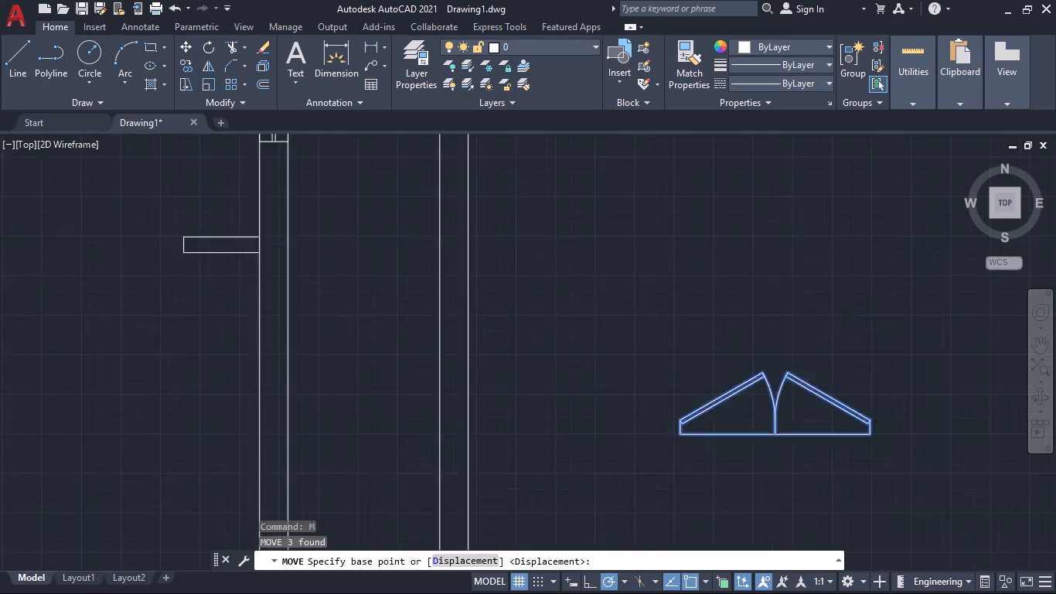
pyautogui.scroll(3, 935, 449)
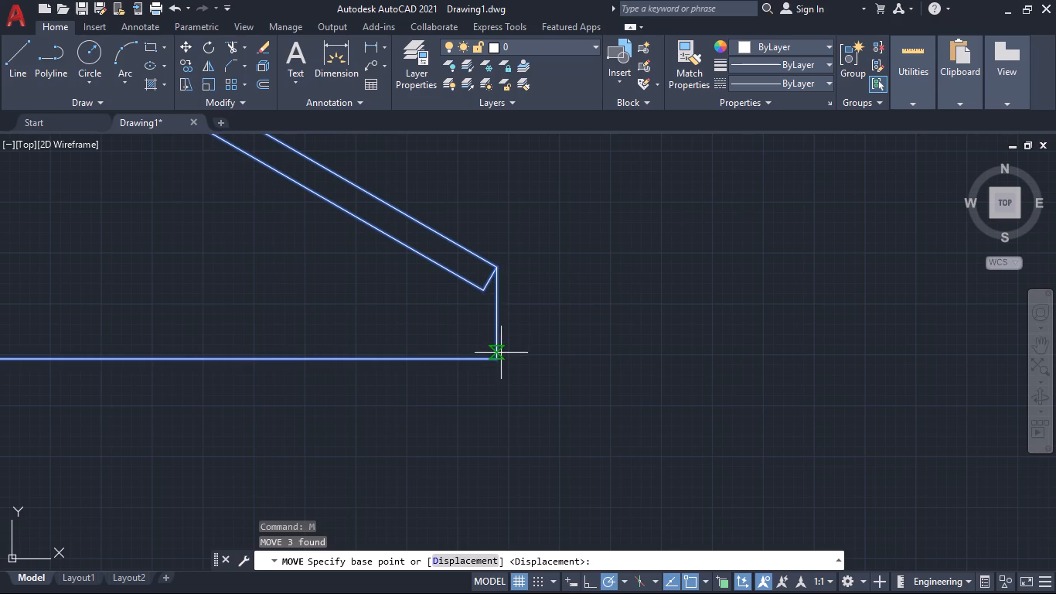
pyautogui.click(498, 355)
pyautogui.scroll(-5, 710, 391)
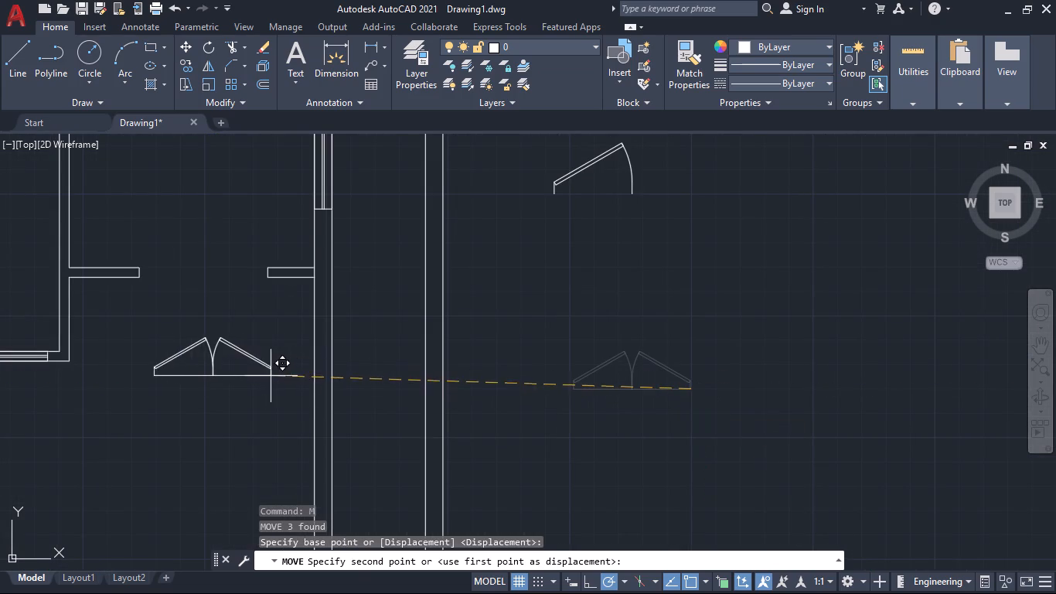
pyautogui.moveTo(270, 376); pyautogui.dragTo(459, 490, button='middle')
pyautogui.scroll(3, 444, 401)
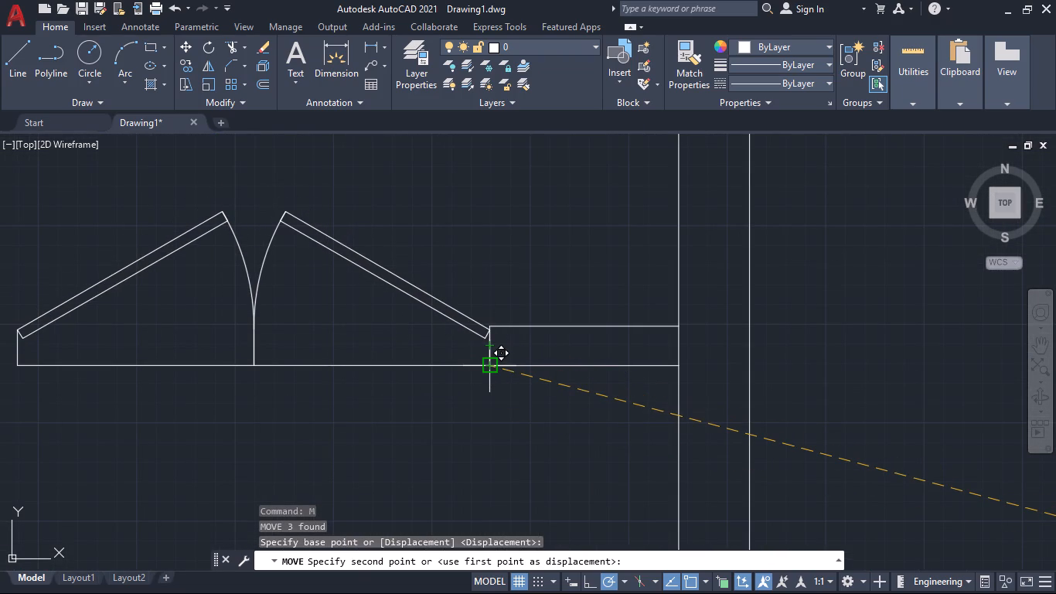
pyautogui.scroll(3, 485, 360)
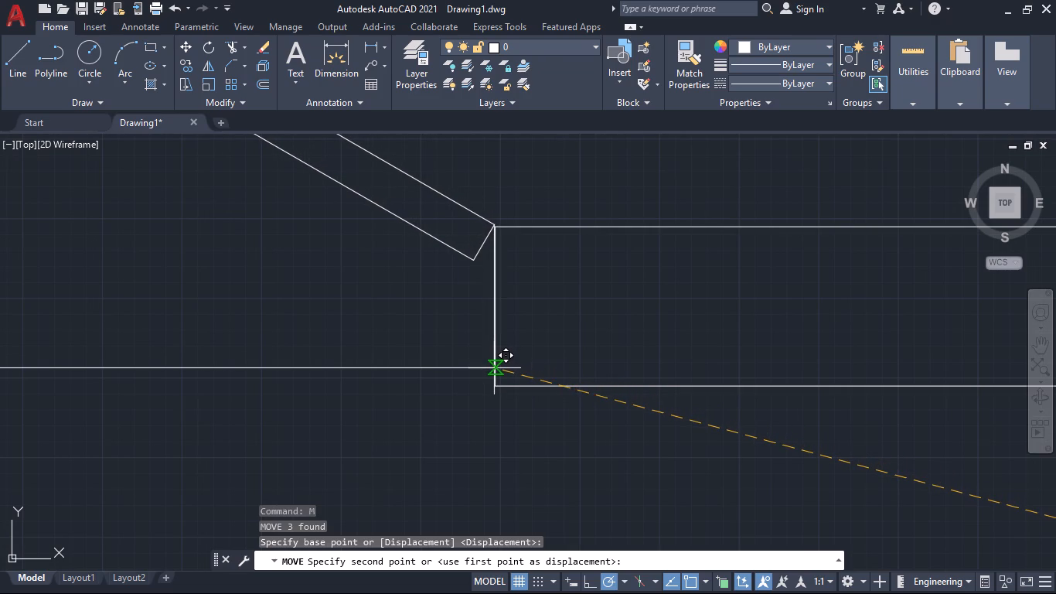
pyautogui.click(494, 368)
# Stretch the west end of the double door's base line to the opening's west jamb.
pyautogui.scroll(-4, 448, 407)
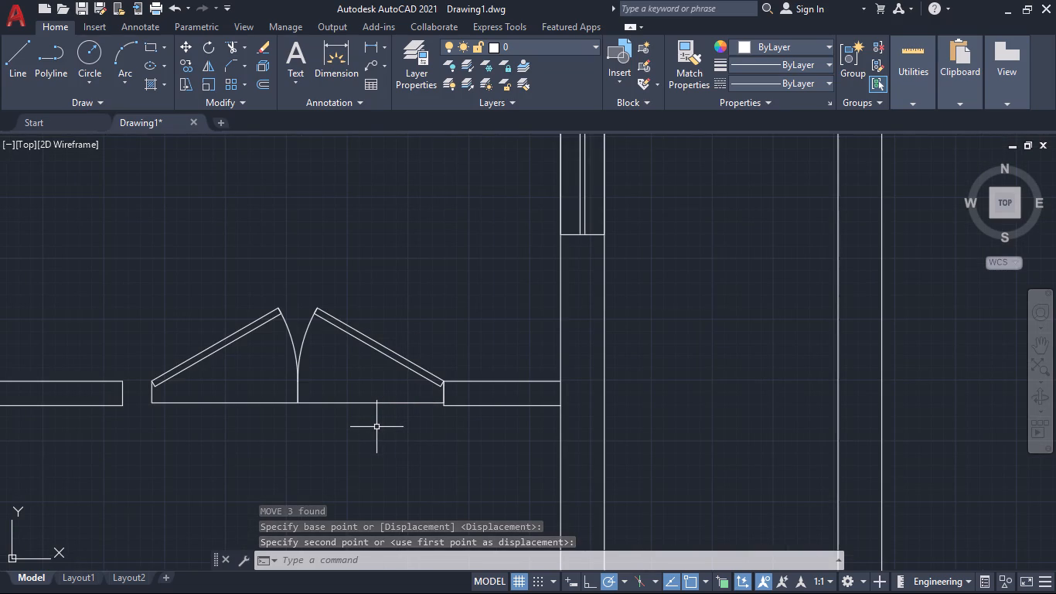
pyautogui.moveTo(215, 430); pyautogui.dragTo(403, 432, button='middle')
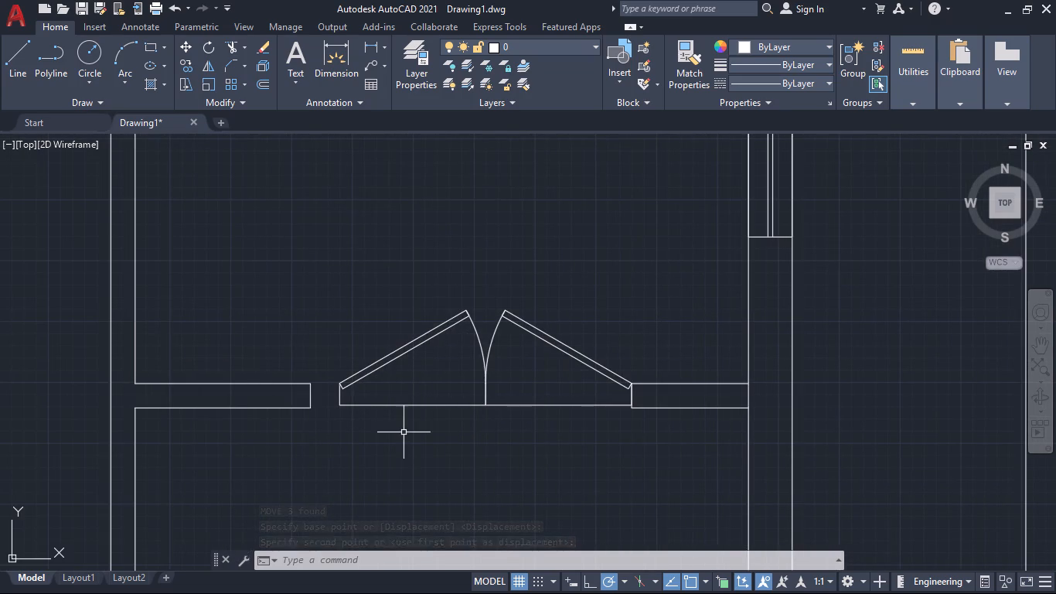
pyautogui.click(558, 465)
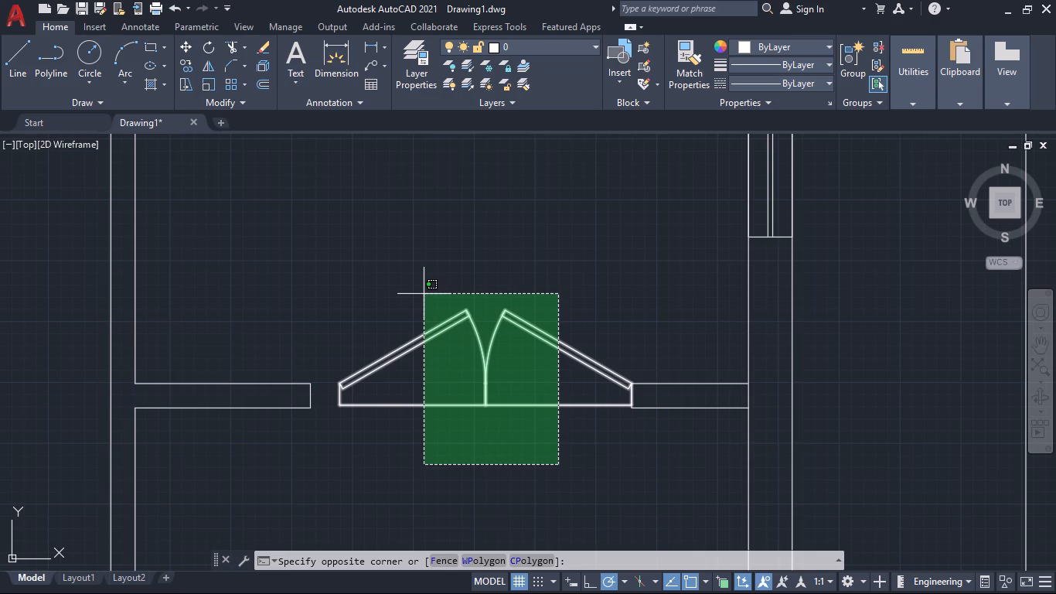
pyautogui.click(424, 294)
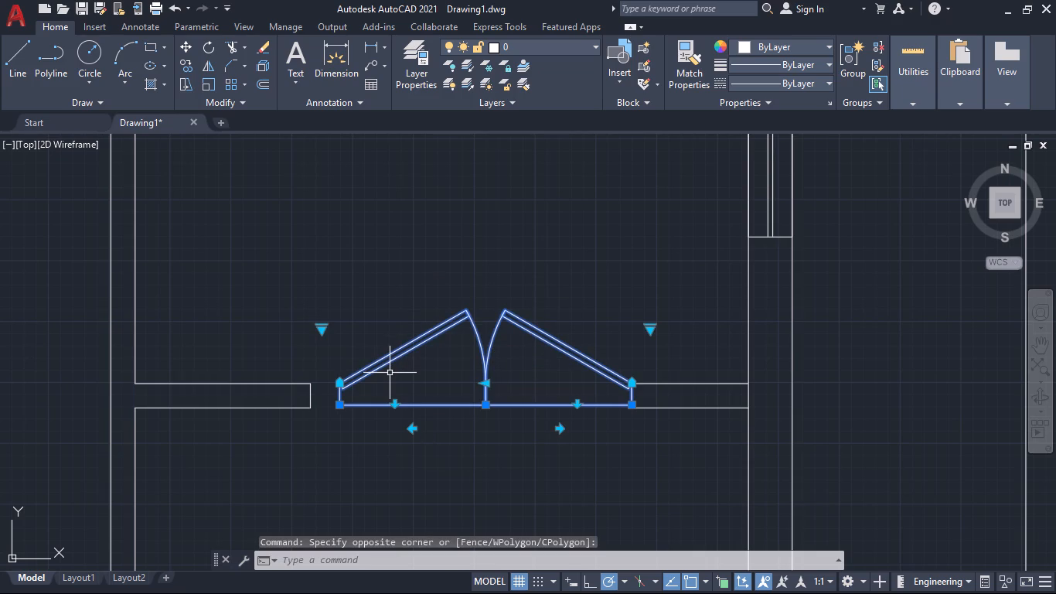
pyautogui.click(337, 408)
pyautogui.click(308, 411)
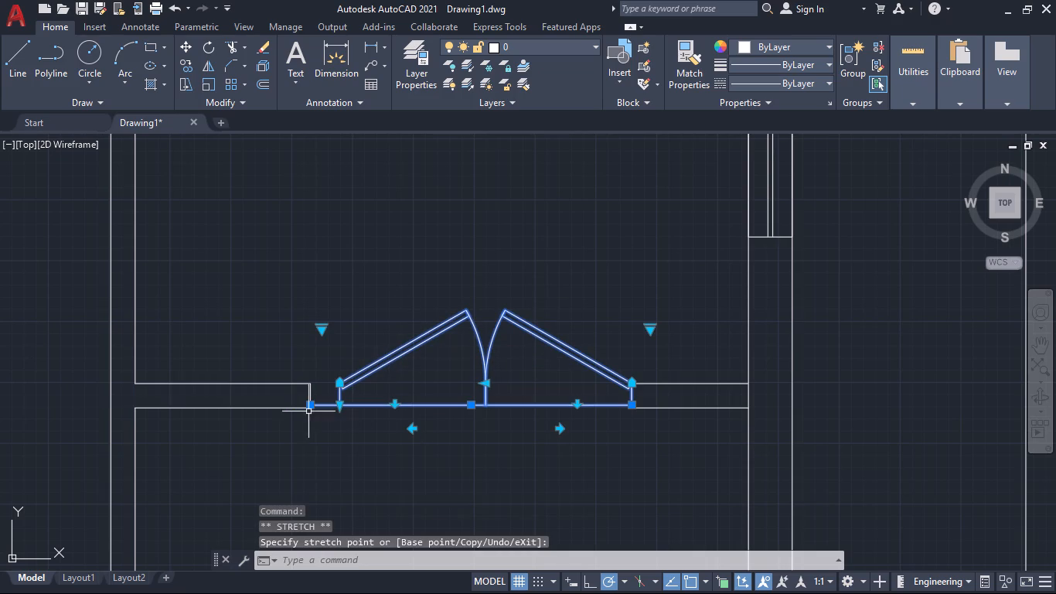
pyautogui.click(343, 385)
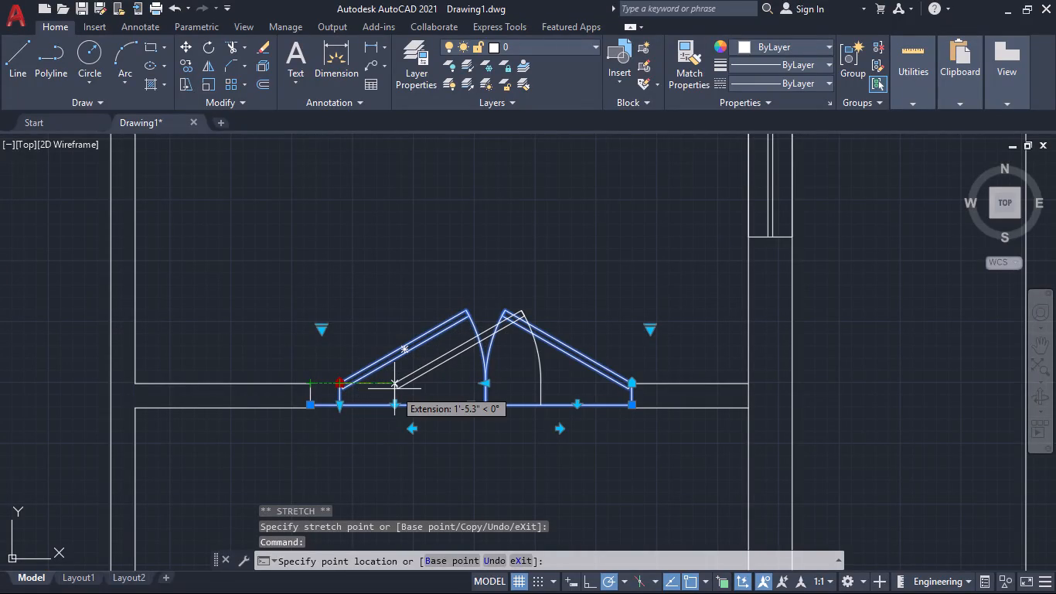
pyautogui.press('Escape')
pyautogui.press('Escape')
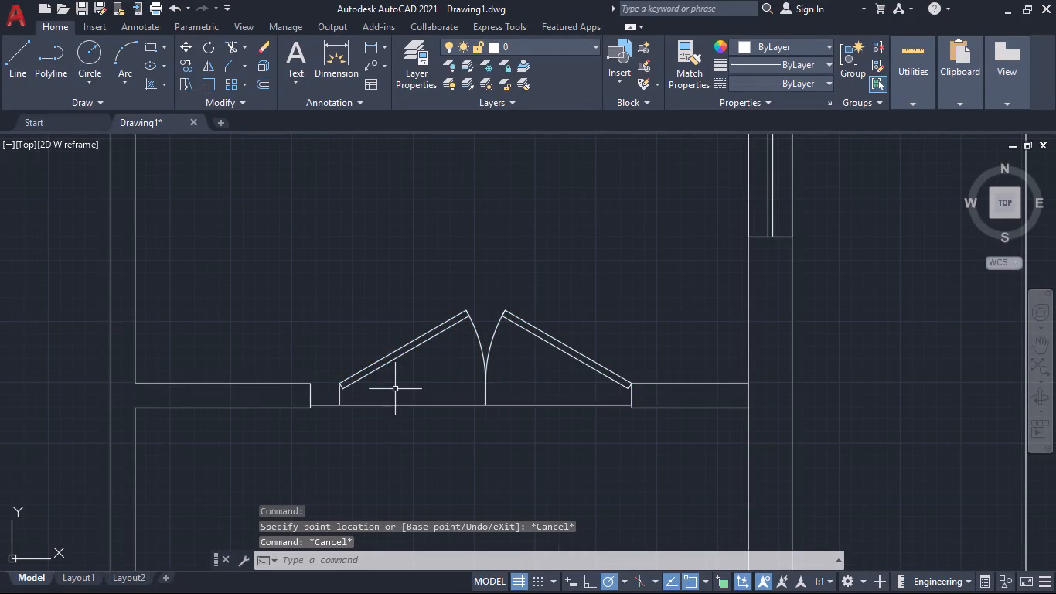
# Undo the last two grip edits, including the stretch of the double door's base line to the west jamb.
pyautogui.hotkey('ctrl', 'z')
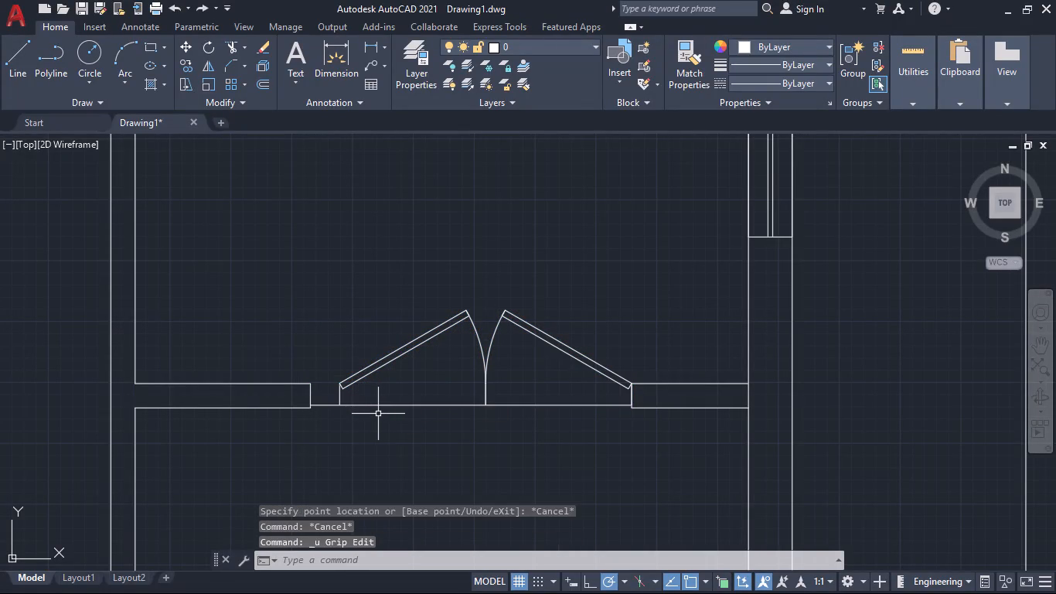
pyautogui.hotkey('ctrl', 'z')
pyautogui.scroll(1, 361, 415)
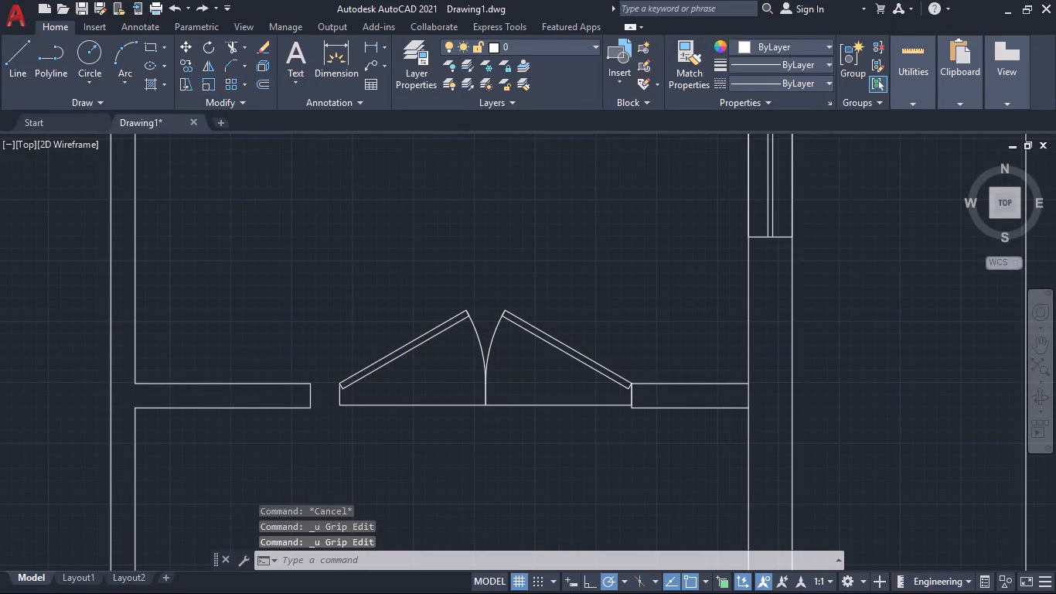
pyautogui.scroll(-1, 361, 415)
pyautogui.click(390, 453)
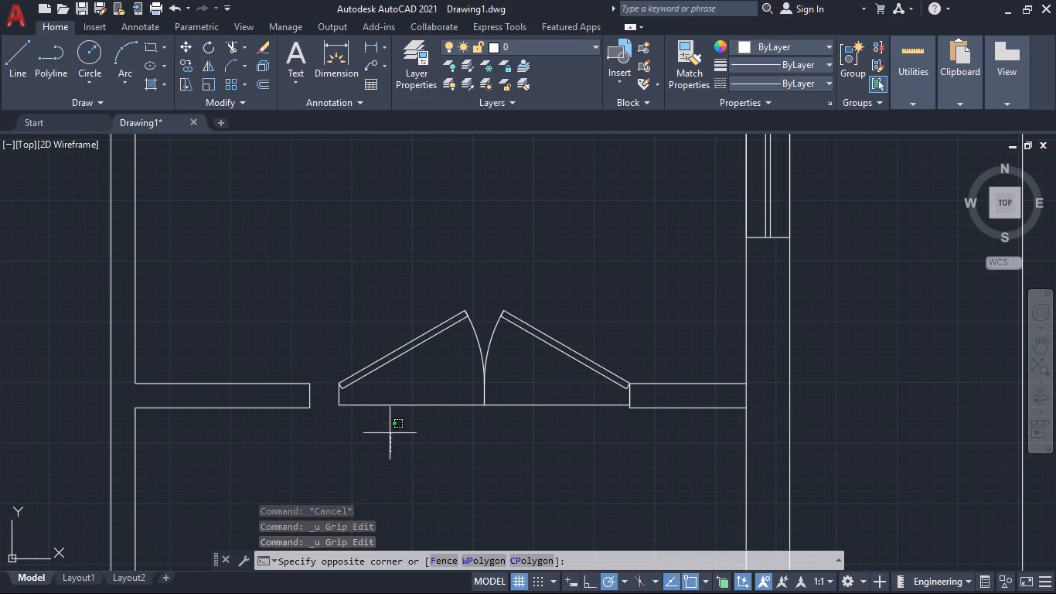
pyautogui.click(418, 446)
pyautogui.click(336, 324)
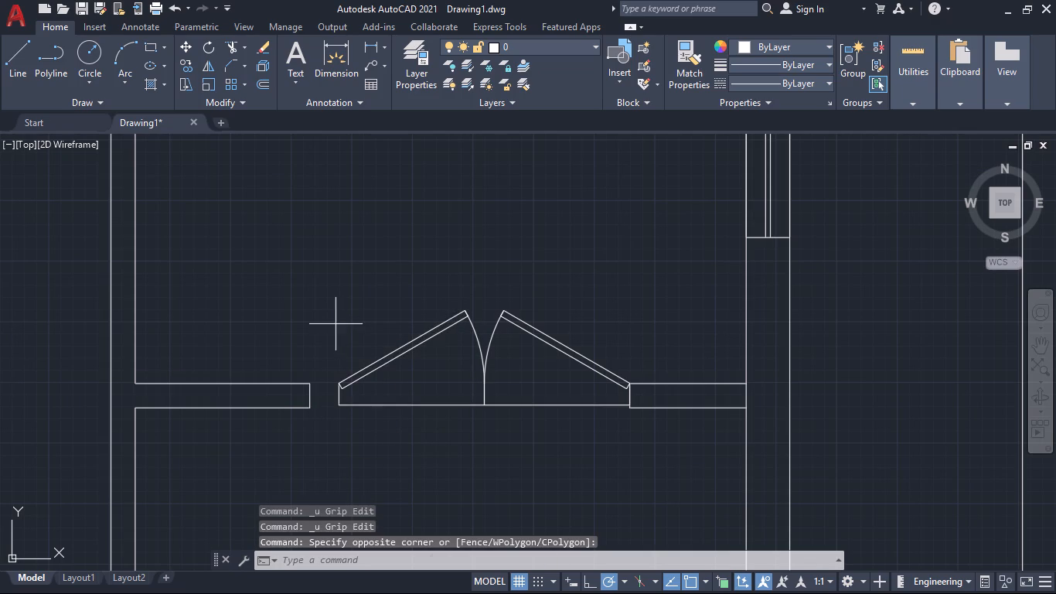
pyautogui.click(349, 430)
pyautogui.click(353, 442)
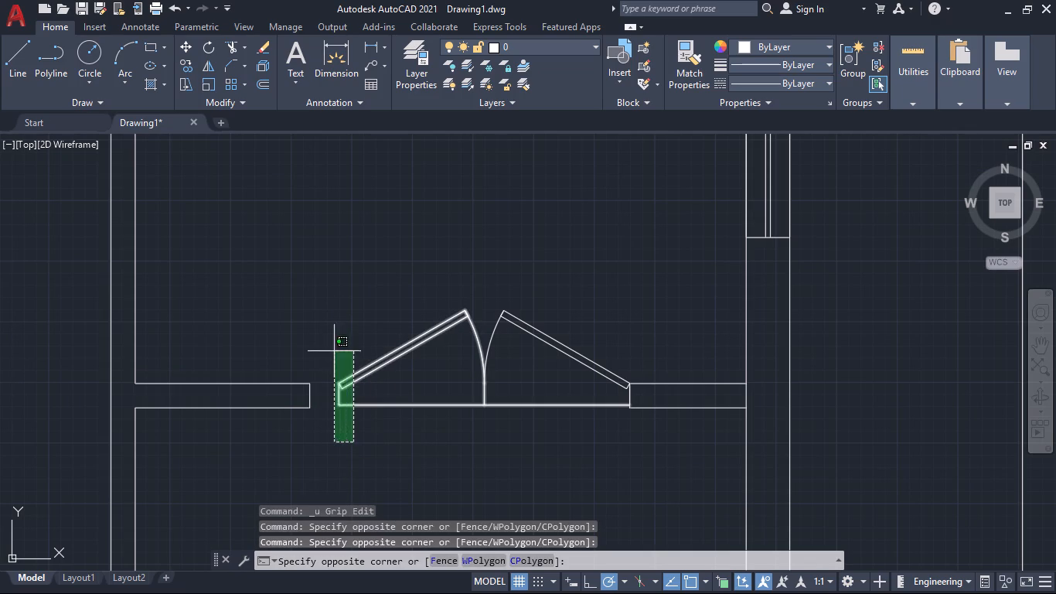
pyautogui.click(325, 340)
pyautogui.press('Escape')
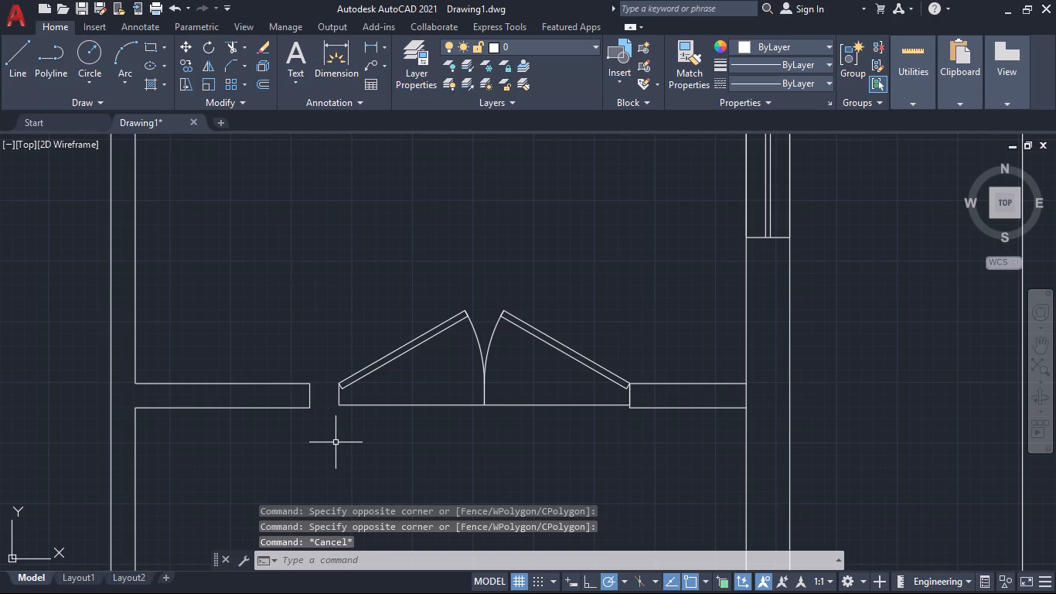
# Stretch the lower interior opening's western wall end, from its jamb's midpoint, east to the double door's west edge.
pyautogui.scroll(-4, 498, 459)
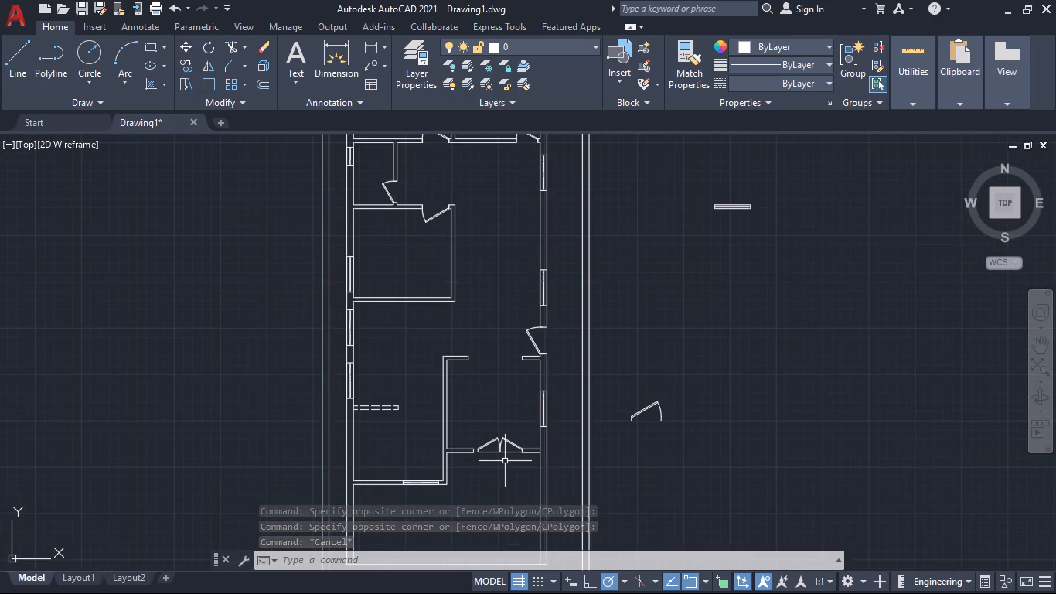
pyautogui.scroll(3, 505, 461)
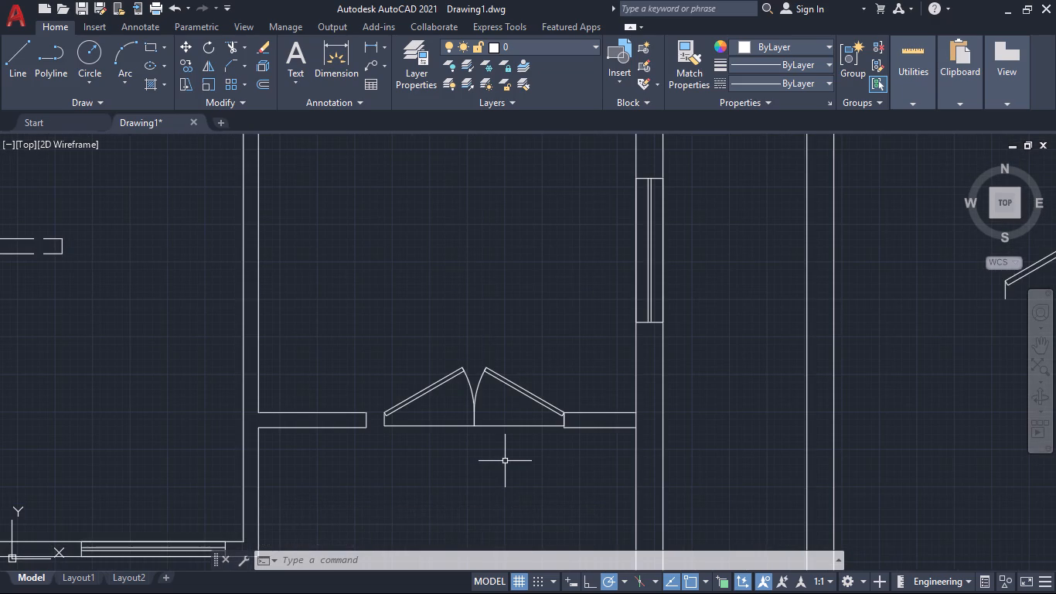
pyautogui.scroll(1, 505, 461)
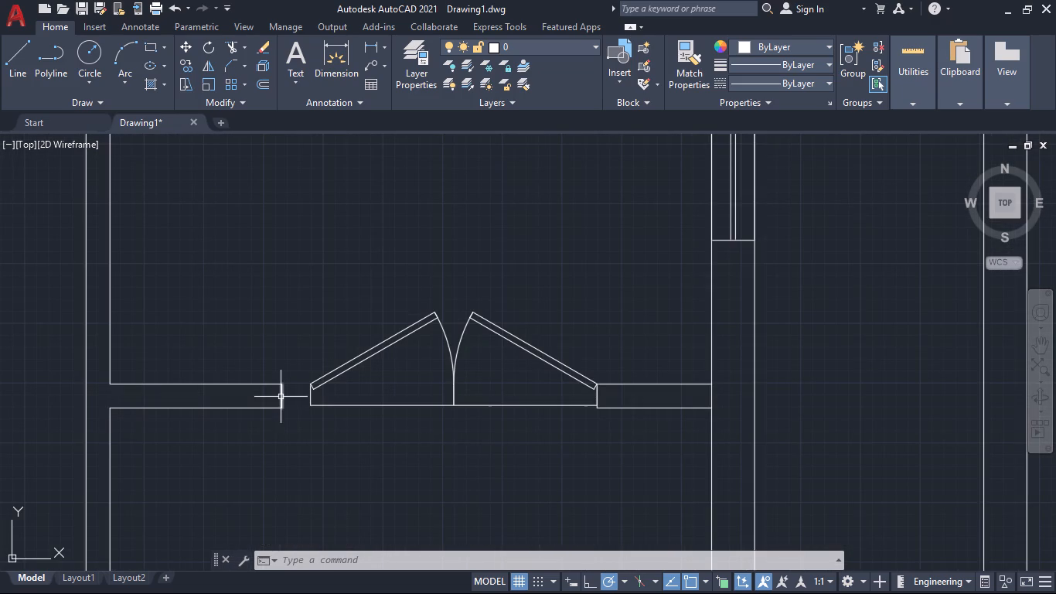
pyautogui.click(281, 397)
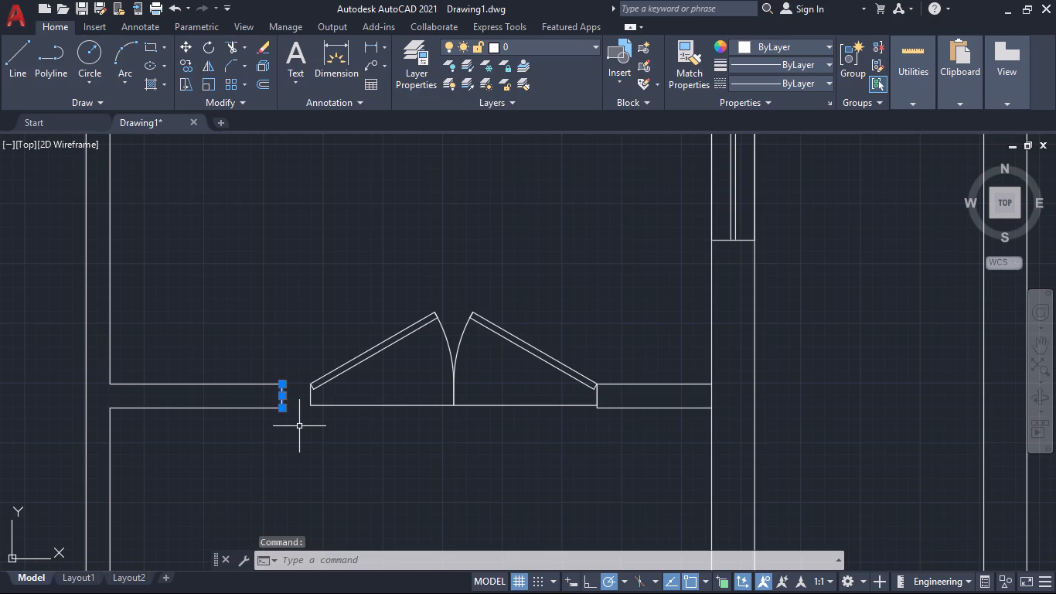
pyautogui.press('Escape')
pyautogui.click(299, 426)
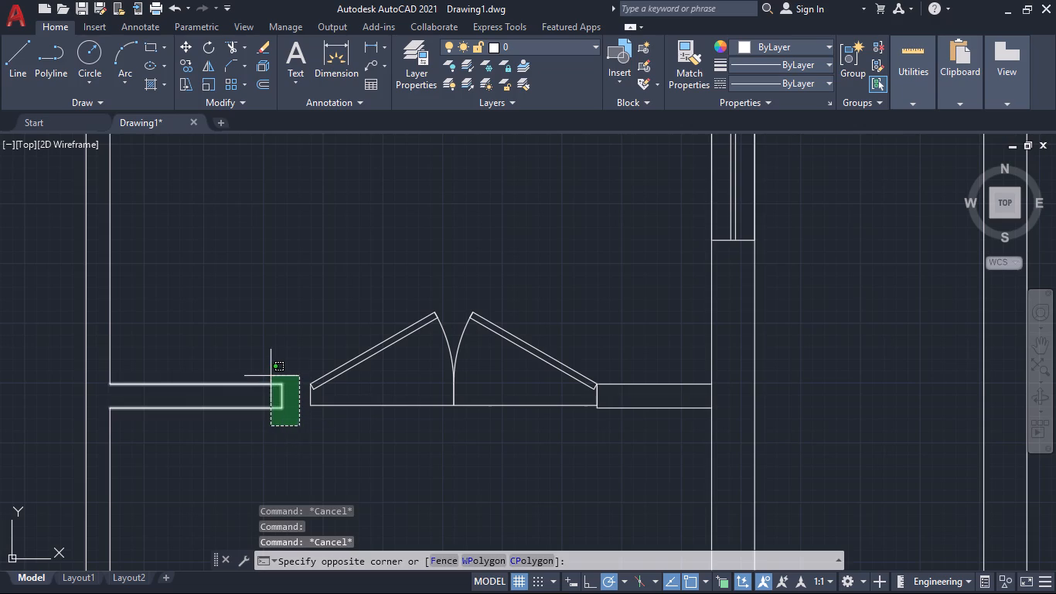
pyautogui.click(268, 363)
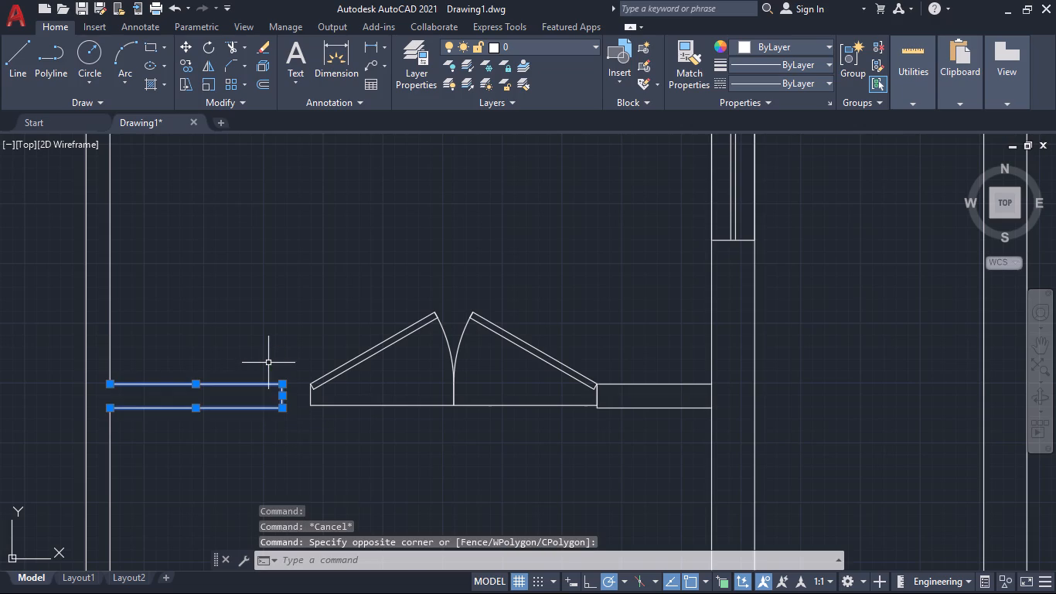
pyautogui.press('s')
pyautogui.press('Return')
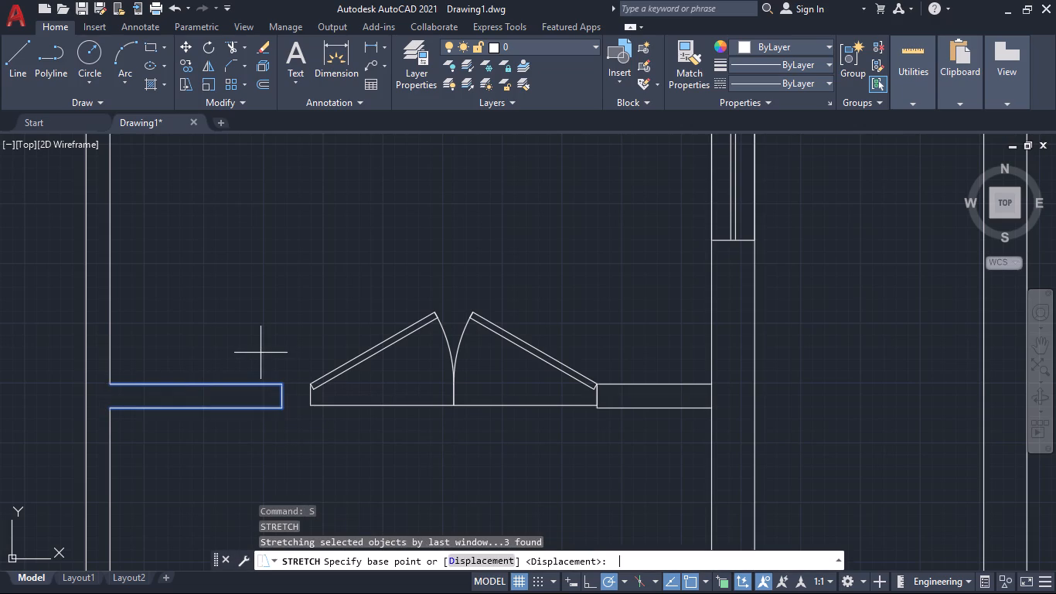
pyautogui.click(287, 398)
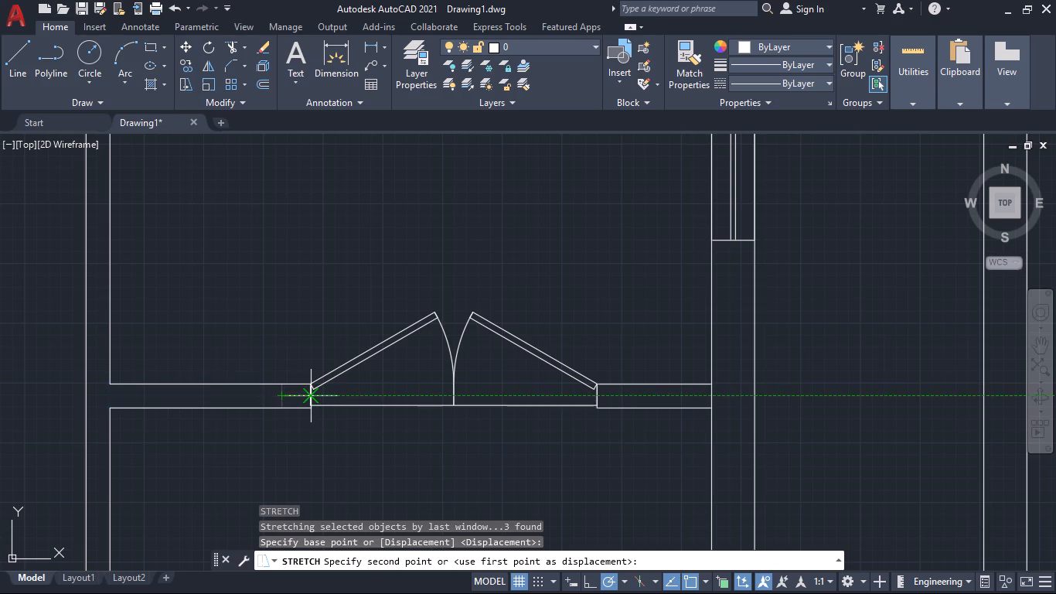
pyautogui.click(307, 400)
pyautogui.scroll(-1, 450, 467)
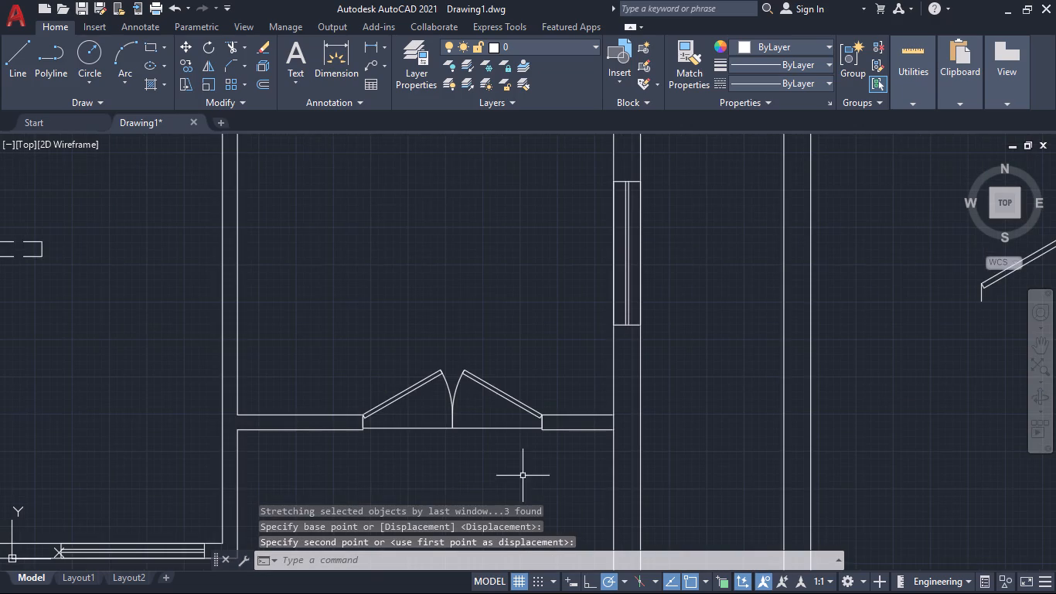
pyautogui.scroll(-2, 544, 474)
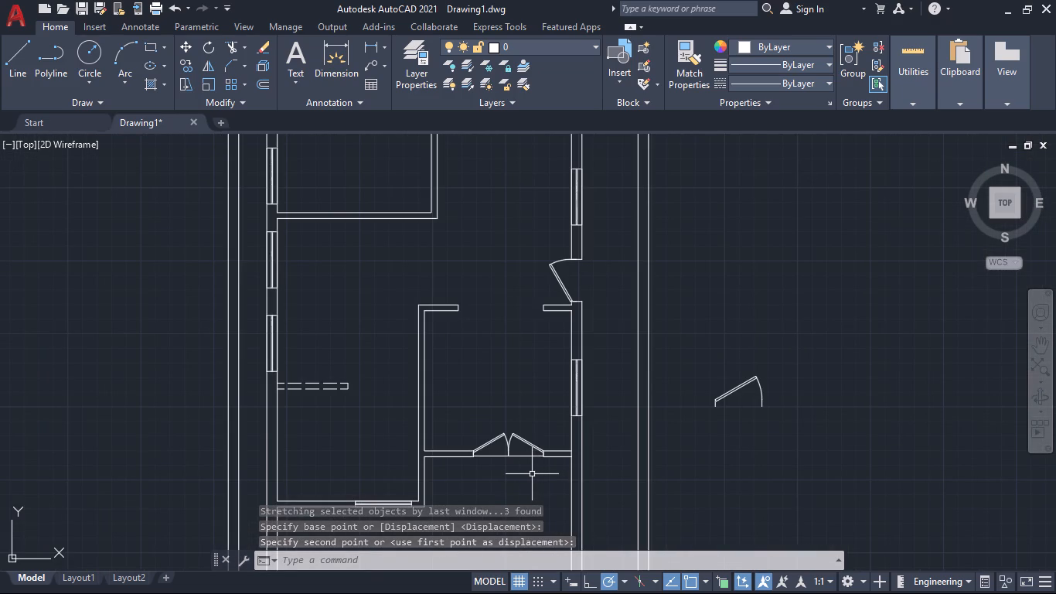
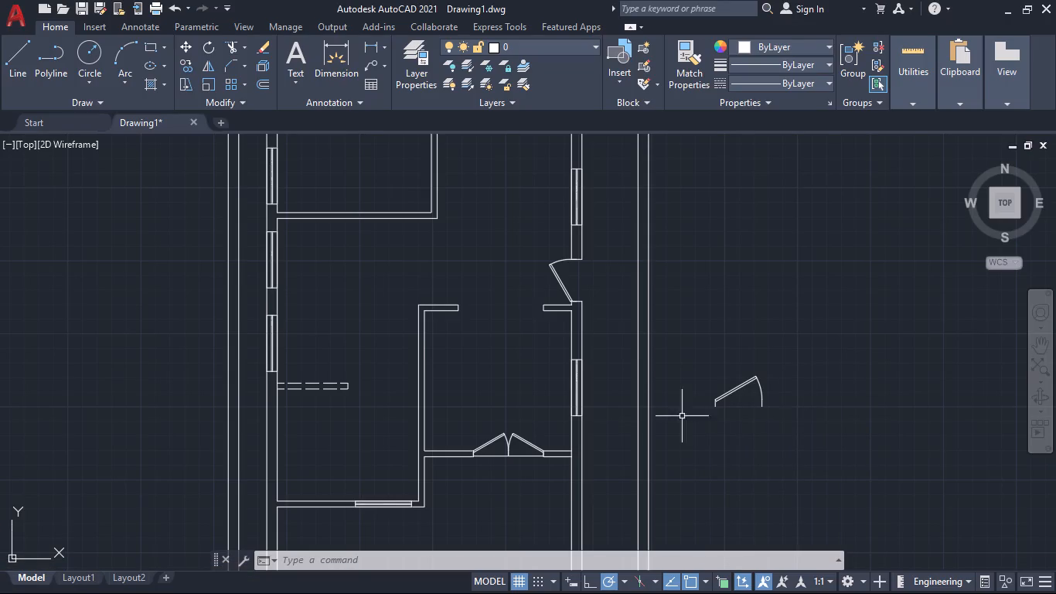
# Draw a line across the opening north of the double-door room, between the midpoints of its two jambs.
pyautogui.scroll(-1, 632, 410)
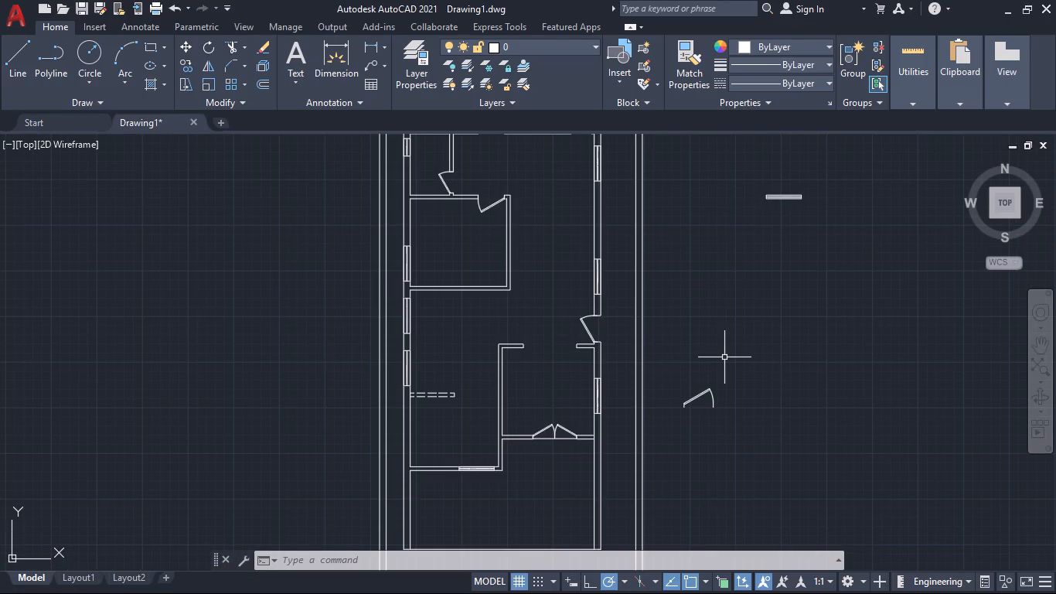
pyautogui.click(20, 59)
pyautogui.scroll(3, 577, 347)
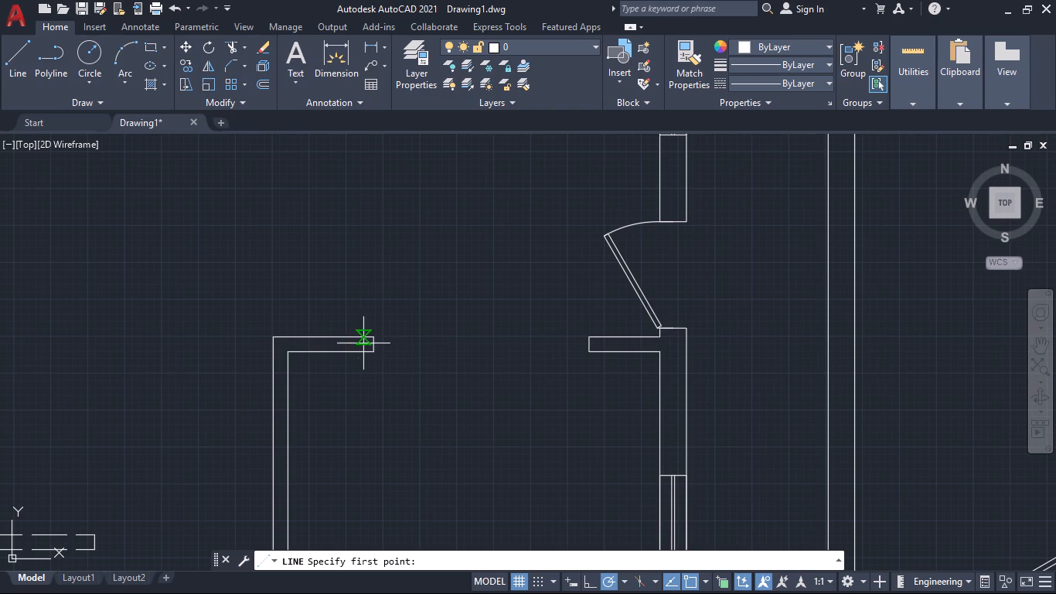
pyautogui.click(374, 346)
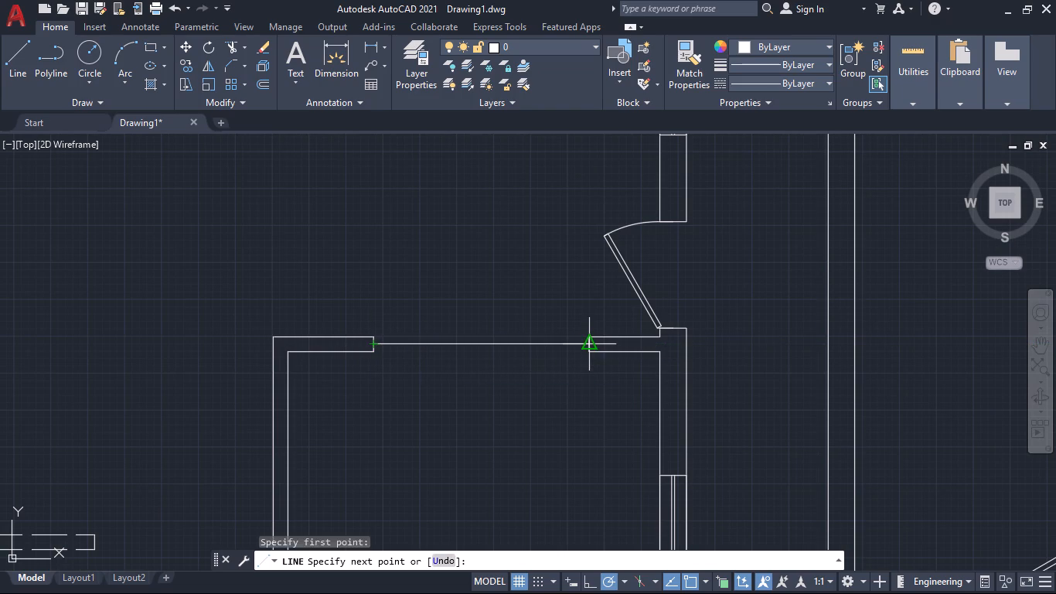
pyautogui.click(590, 343)
pyautogui.press('space')
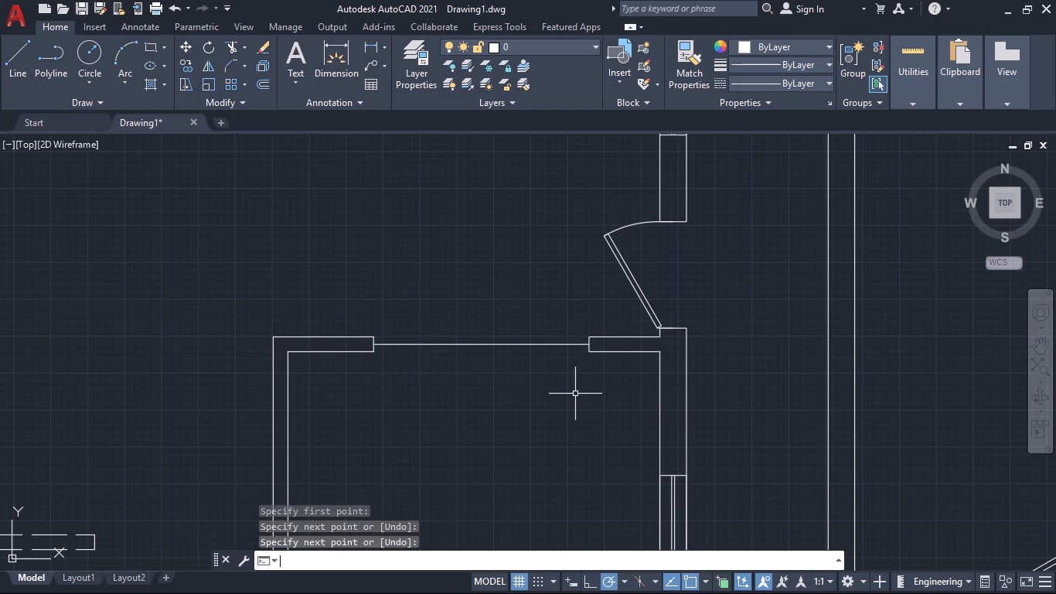
# Set the linetype of the new opening line to ACAD_ISO02W100 in its properties.
pyautogui.click(497, 344)
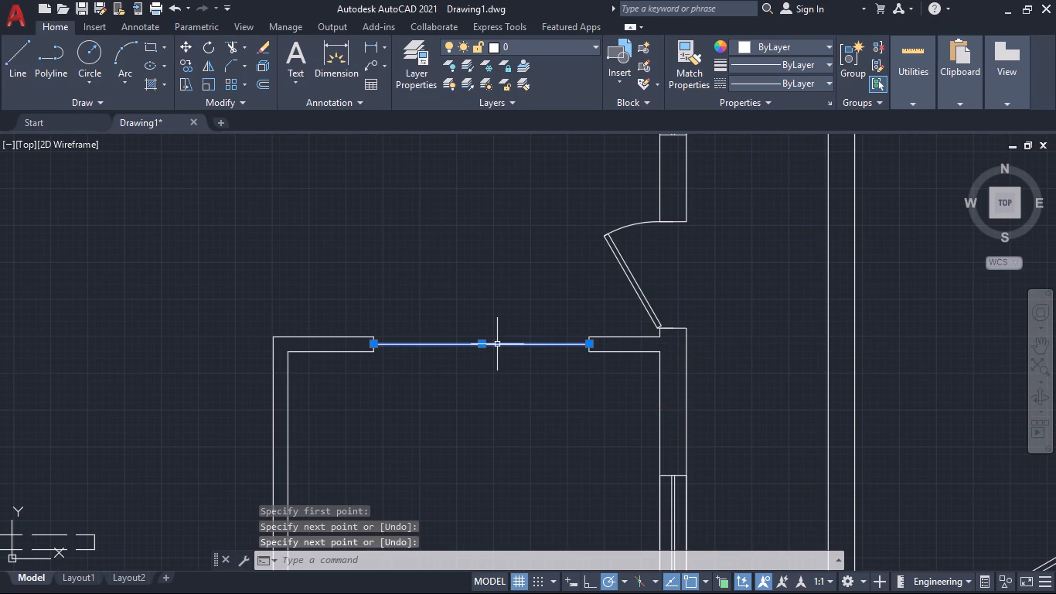
pyautogui.write('pr')
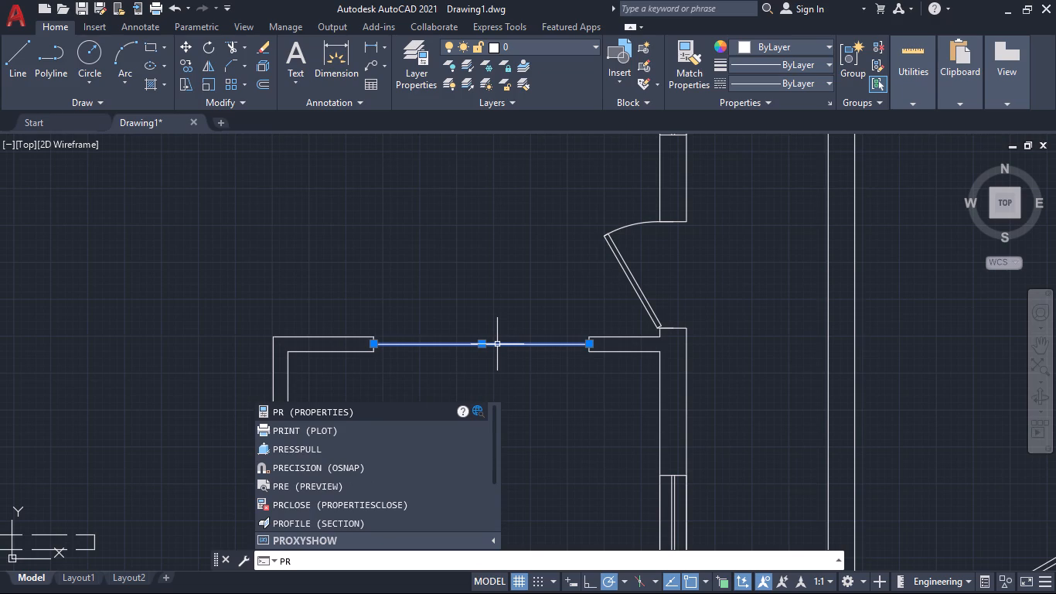
pyautogui.press('Return')
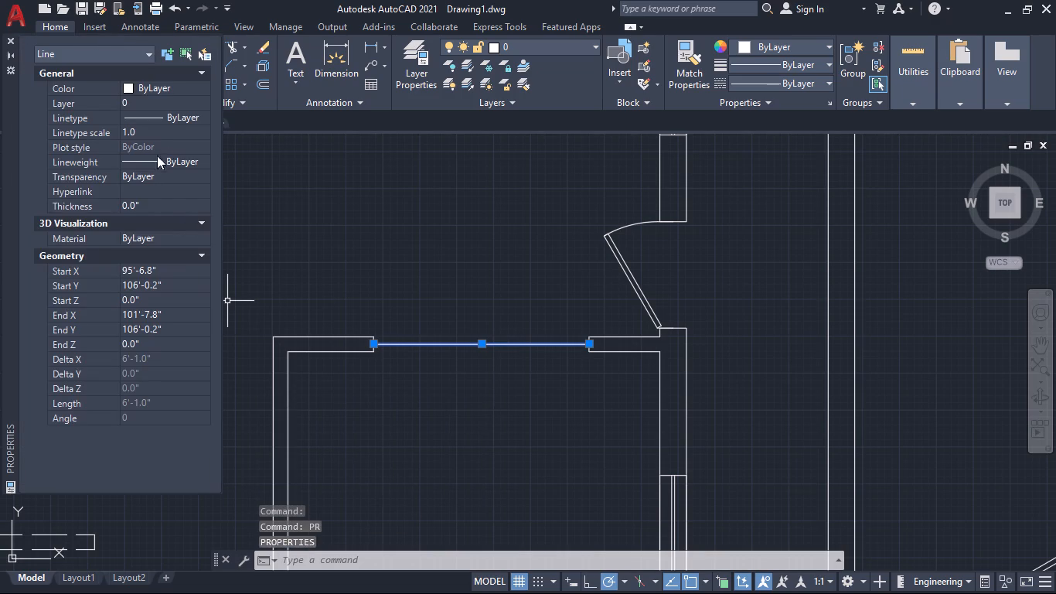
pyautogui.click(193, 118)
pyautogui.click(203, 119)
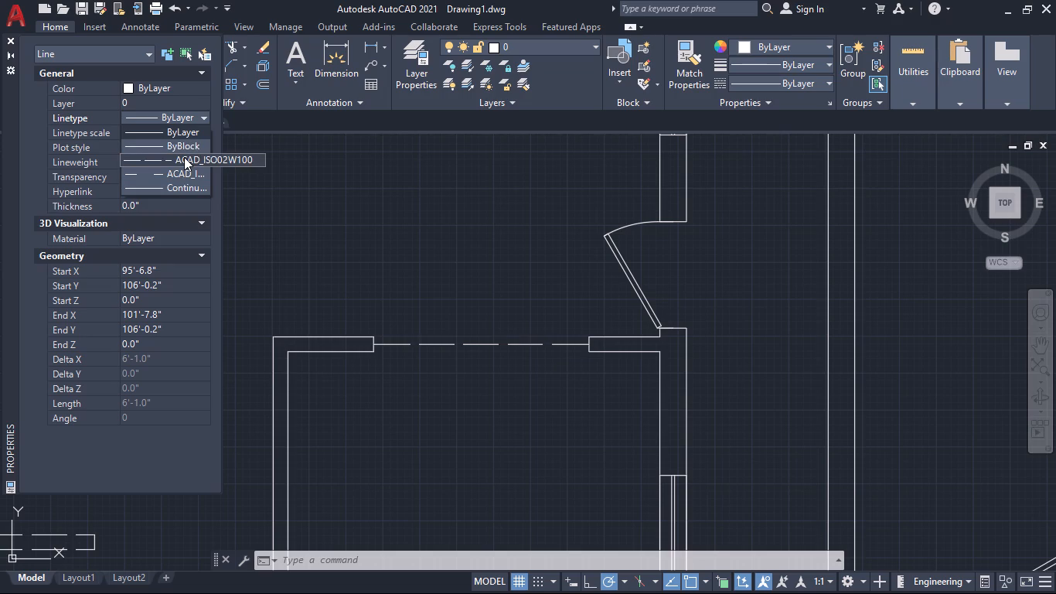
pyautogui.click(184, 157)
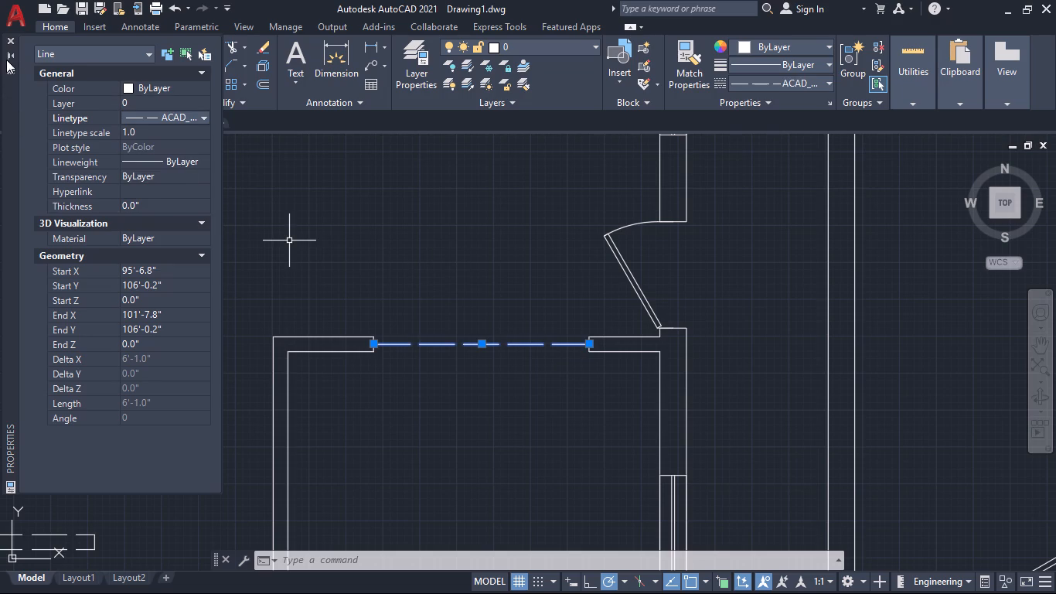
pyautogui.click(12, 39)
pyautogui.click(483, 428)
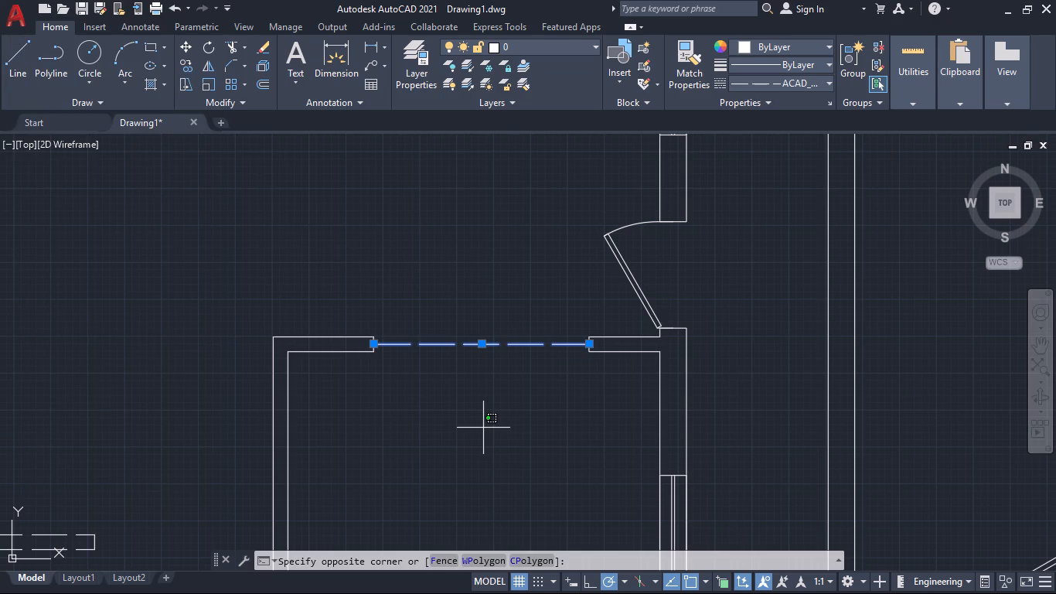
pyautogui.click(484, 428)
pyautogui.press('Escape')
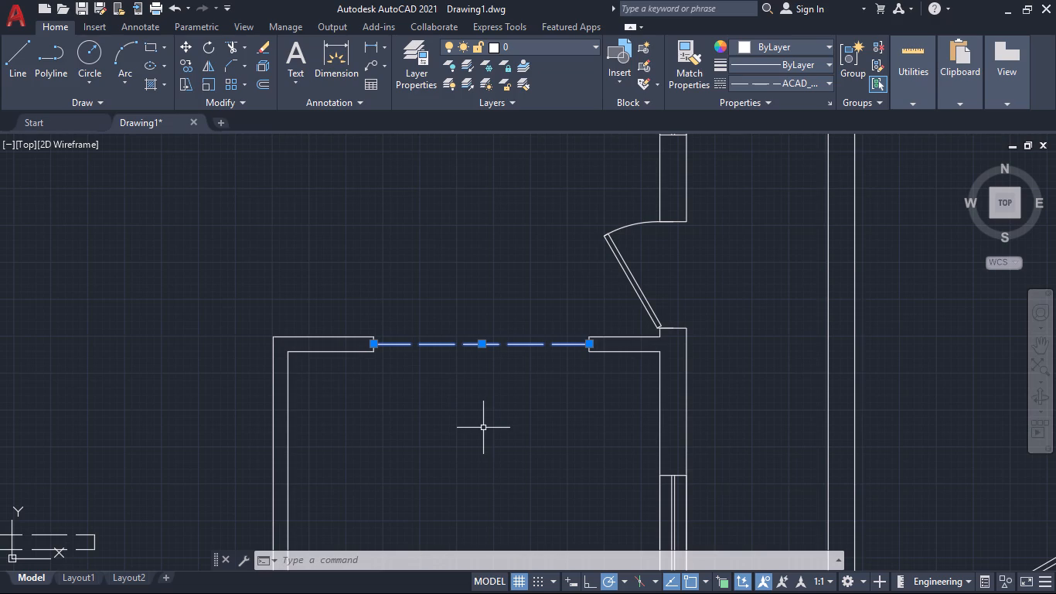
pyautogui.press('Escape')
# Offset the southwest room's inner south and west wall lines 3' into the room.
pyautogui.scroll(-3, 483, 428)
pyautogui.moveTo(488, 444); pyautogui.dragTo(485, 444, button='middle')
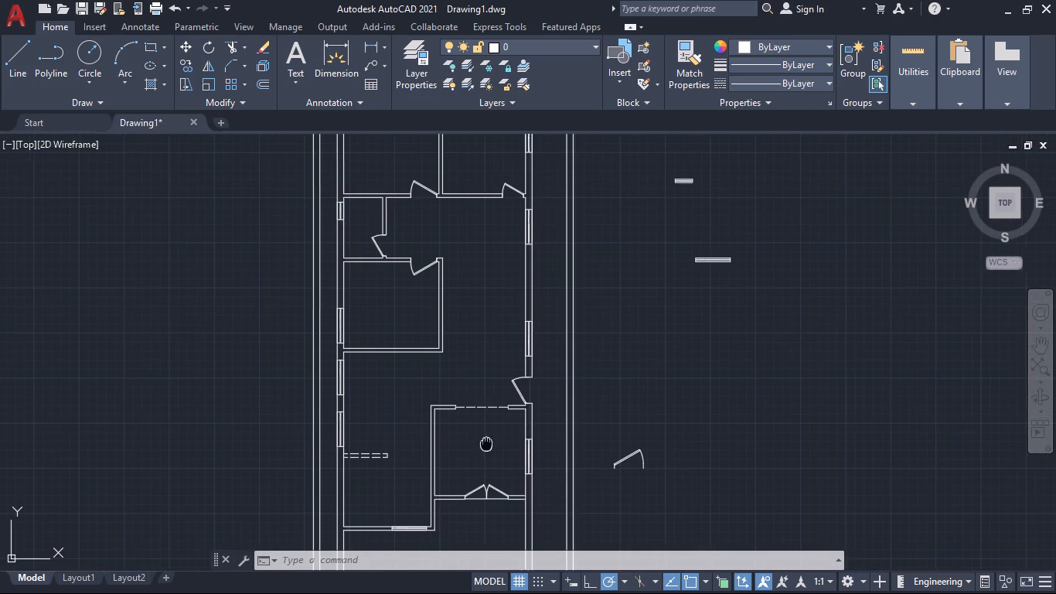
pyautogui.moveTo(485, 444); pyautogui.dragTo(456, 417, button='middle')
pyautogui.scroll(-1, 456, 417)
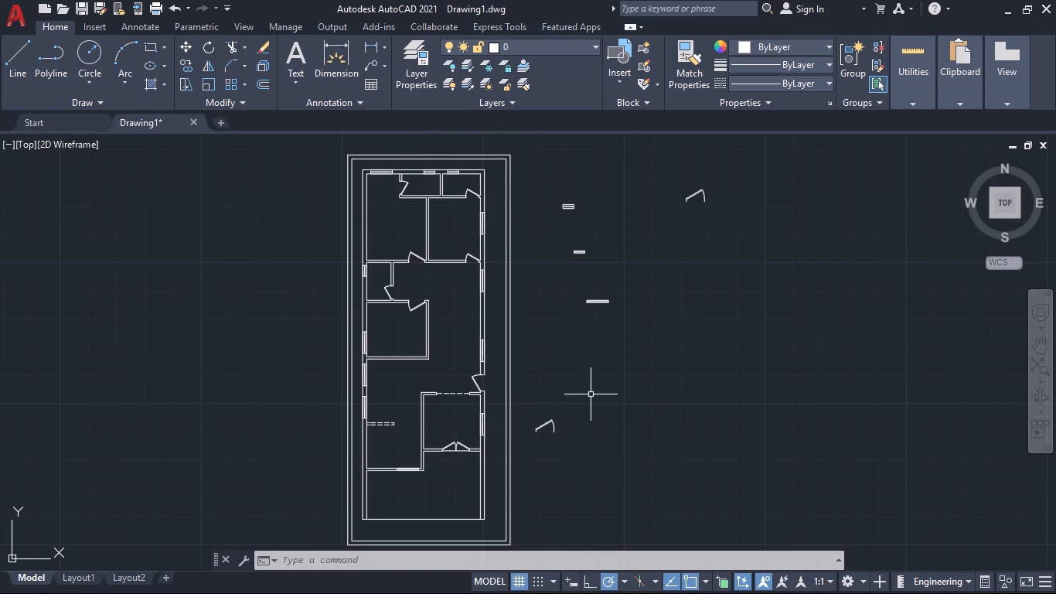
pyautogui.moveTo(602, 398); pyautogui.dragTo(829, 336, button='middle')
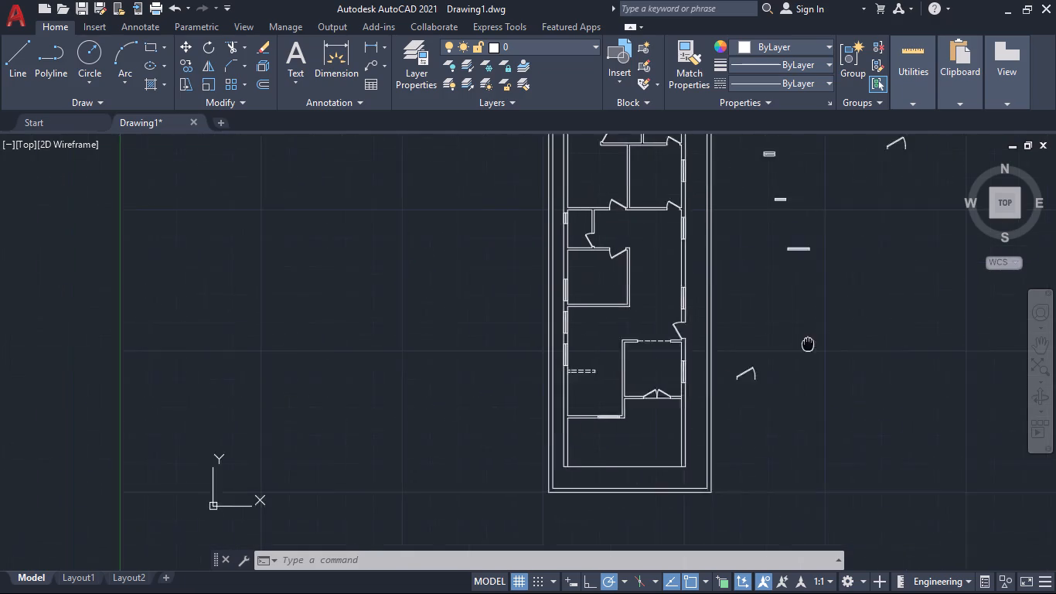
pyautogui.moveTo(829, 336); pyautogui.dragTo(836, 332, button='middle')
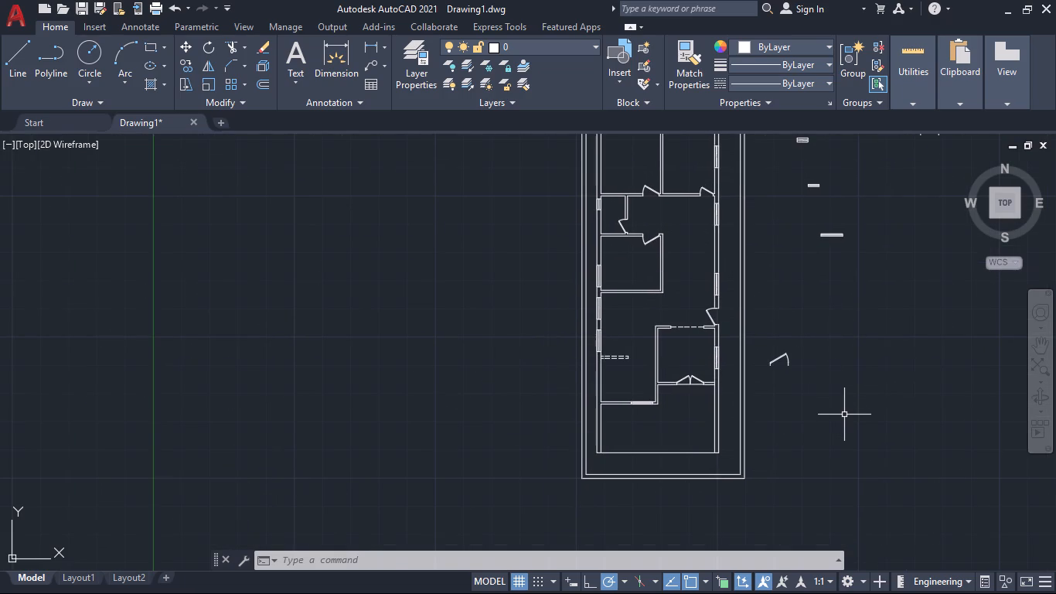
pyautogui.moveTo(795, 450); pyautogui.dragTo(858, 364, button='middle')
pyautogui.scroll(3, 687, 336)
pyautogui.moveTo(812, 326); pyautogui.dragTo(804, 432, button='middle')
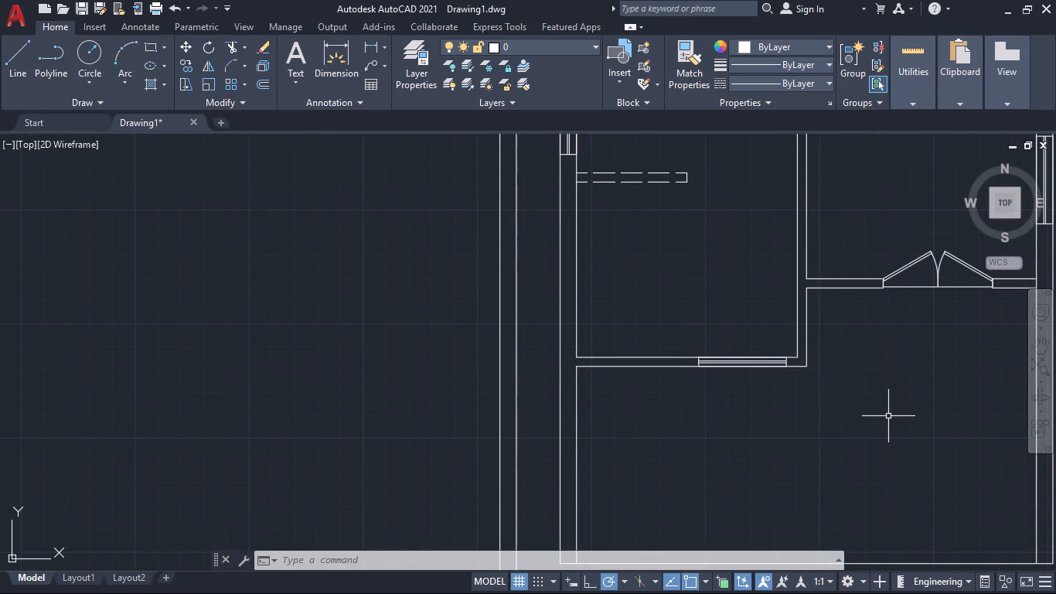
pyautogui.press('o')
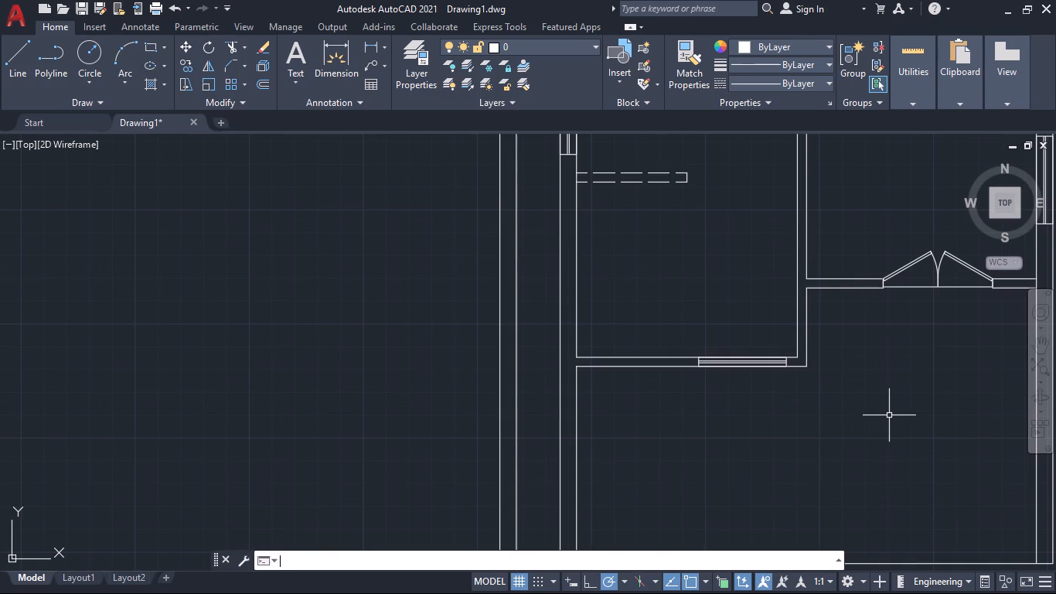
pyautogui.press('Return')
pyautogui.press('3')
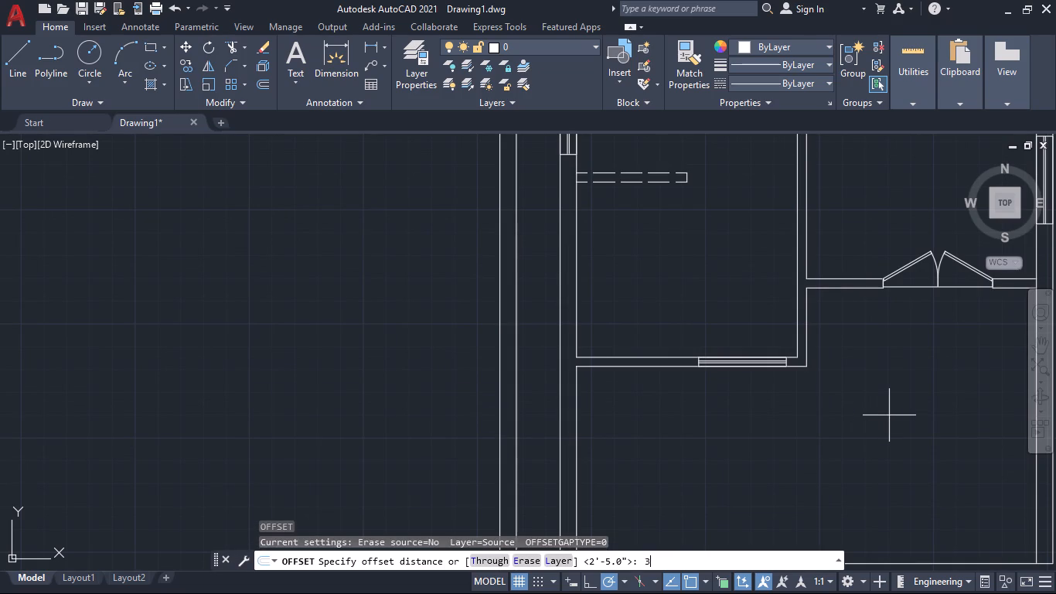
pyautogui.press("'")
pyautogui.press('Return')
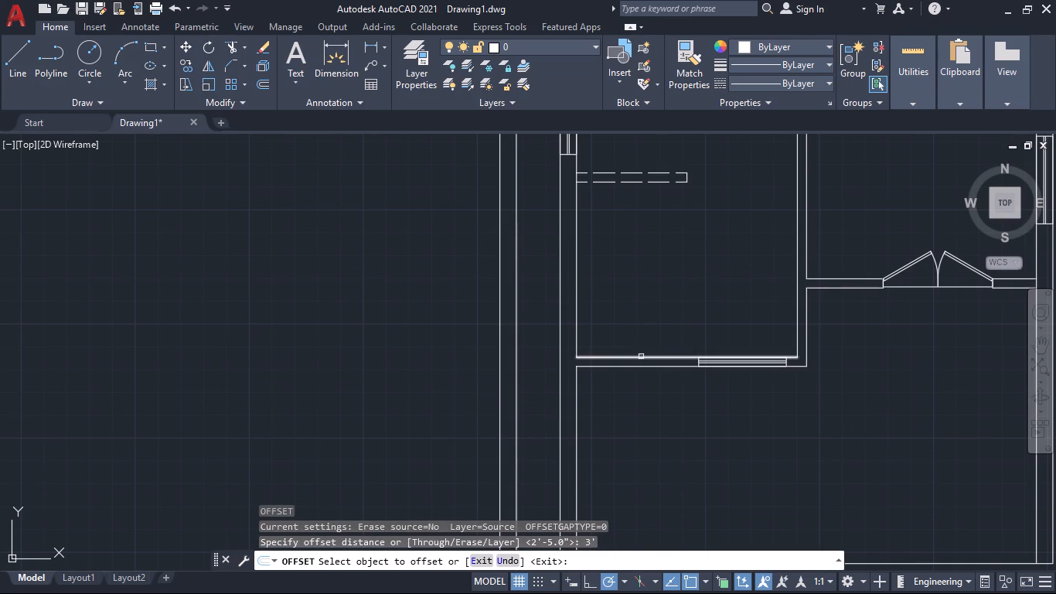
pyautogui.click(641, 357)
pyautogui.click(650, 334)
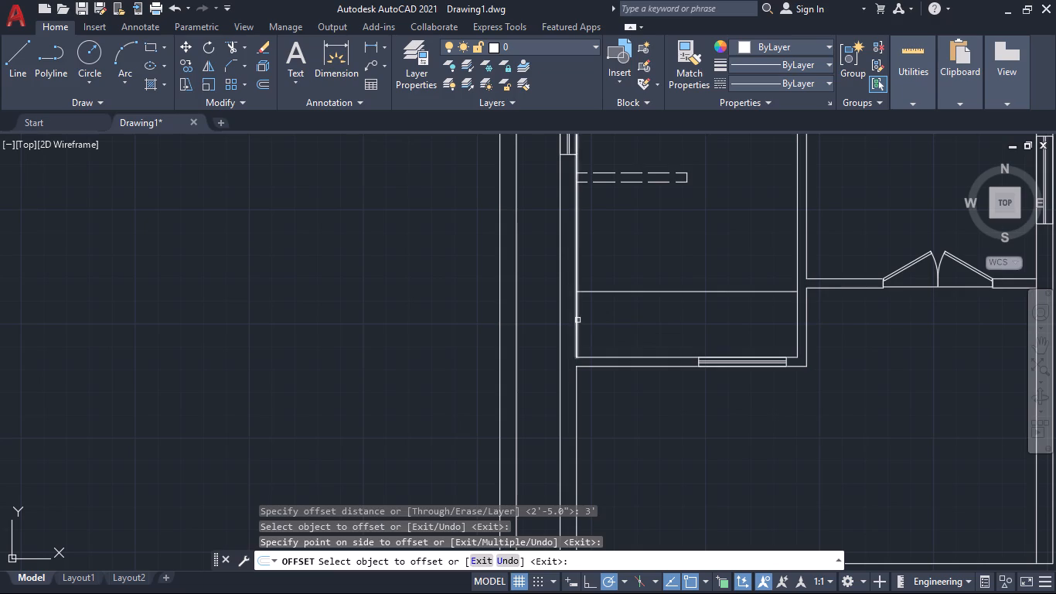
pyautogui.click(577, 320)
pyautogui.click(608, 318)
pyautogui.scroll(-2, 663, 272)
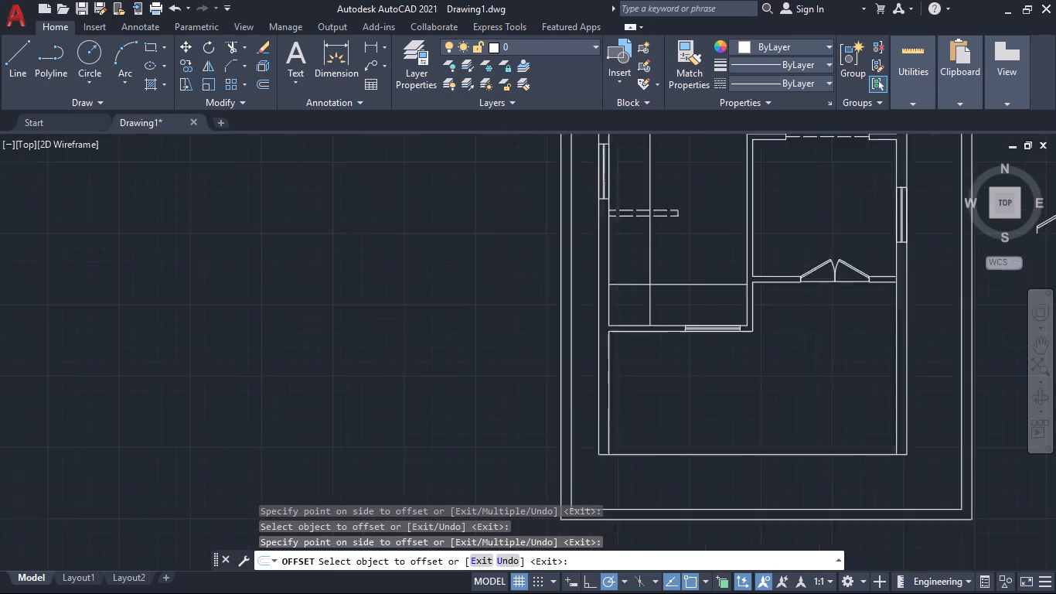
pyautogui.moveTo(679, 258); pyautogui.dragTo(710, 333, button='middle')
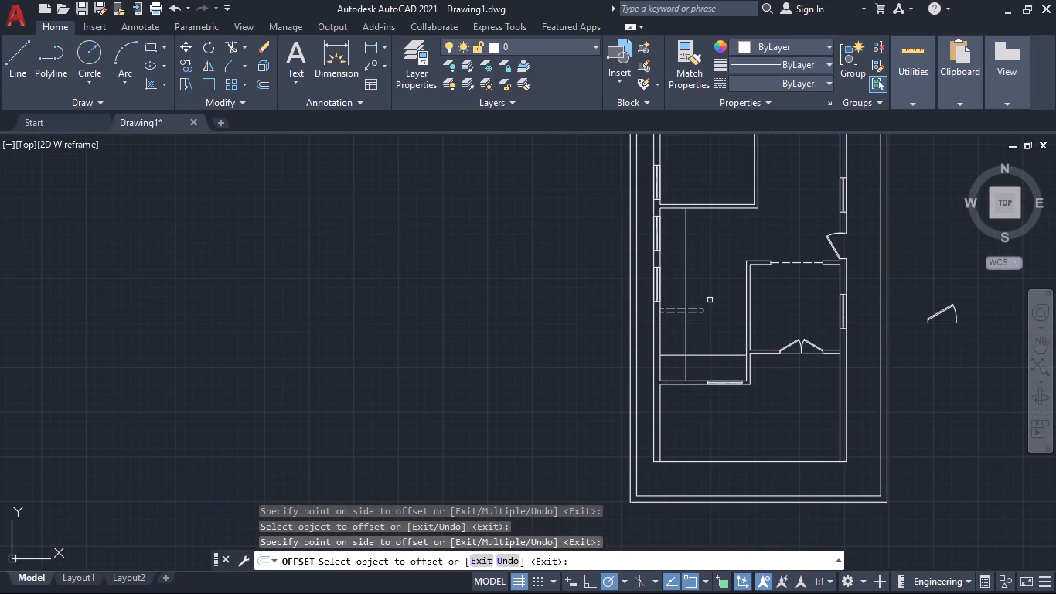
pyautogui.press('Escape')
# Trim the vertical offset line so it stops at the south edge of the dashed partition.
pyautogui.write('tr')
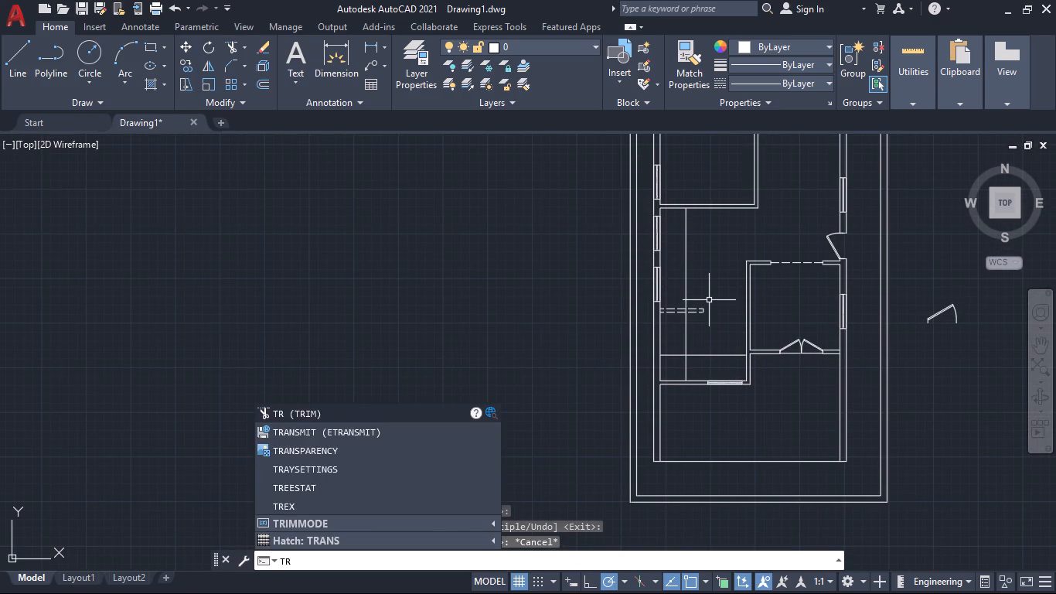
pyautogui.press('Return')
pyautogui.click(693, 284)
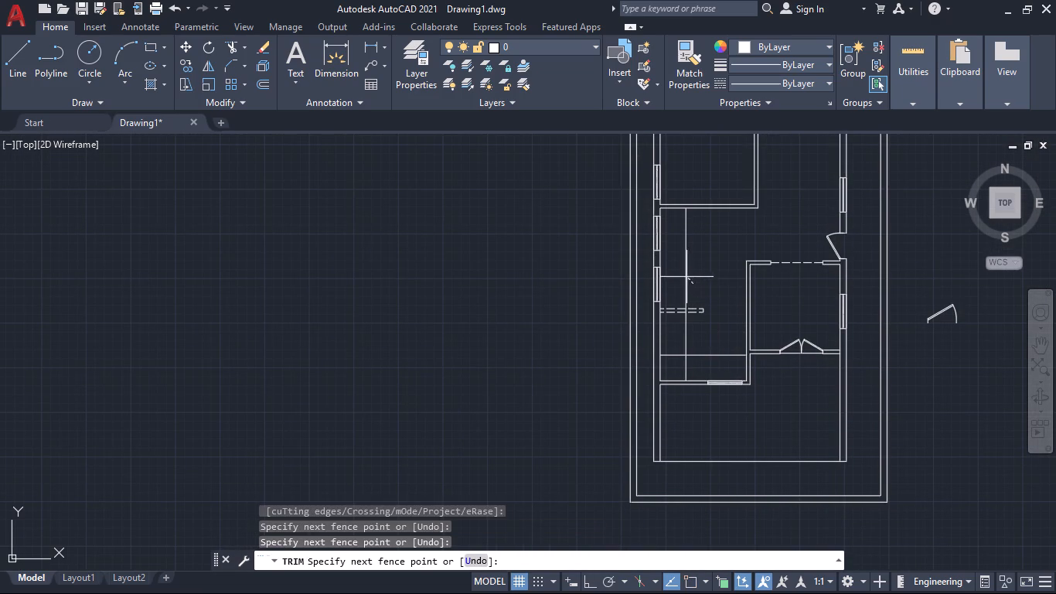
pyautogui.click(682, 275)
pyautogui.scroll(5, 688, 322)
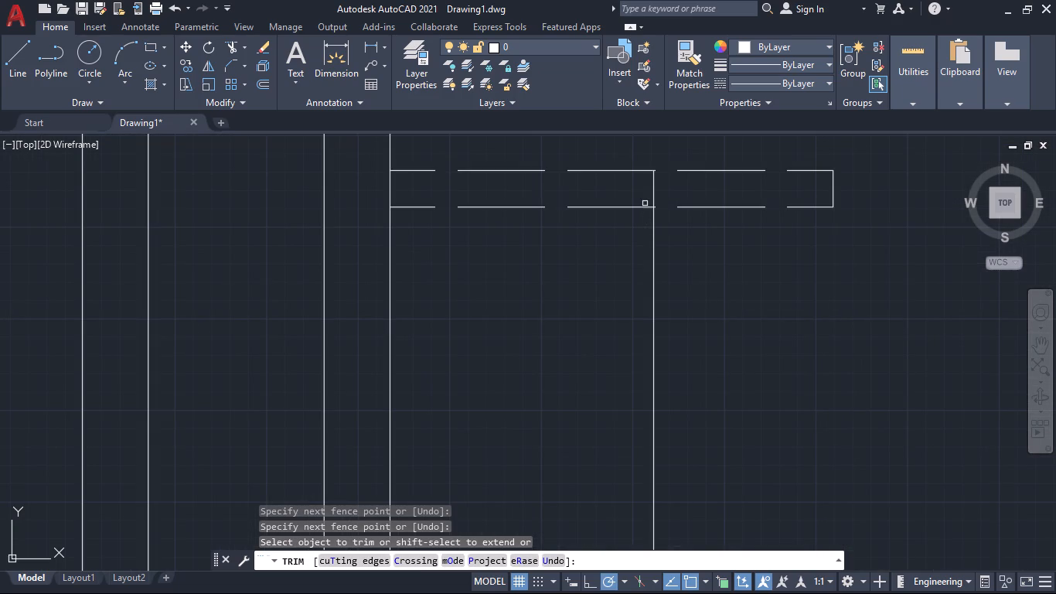
pyautogui.click(652, 197)
# Trim the two offset lines beyond their intersection, removing the southern and western overhangs to form an L corner.
pyautogui.scroll(-3, 738, 283)
pyautogui.moveTo(736, 326); pyautogui.dragTo(709, 309, button='middle')
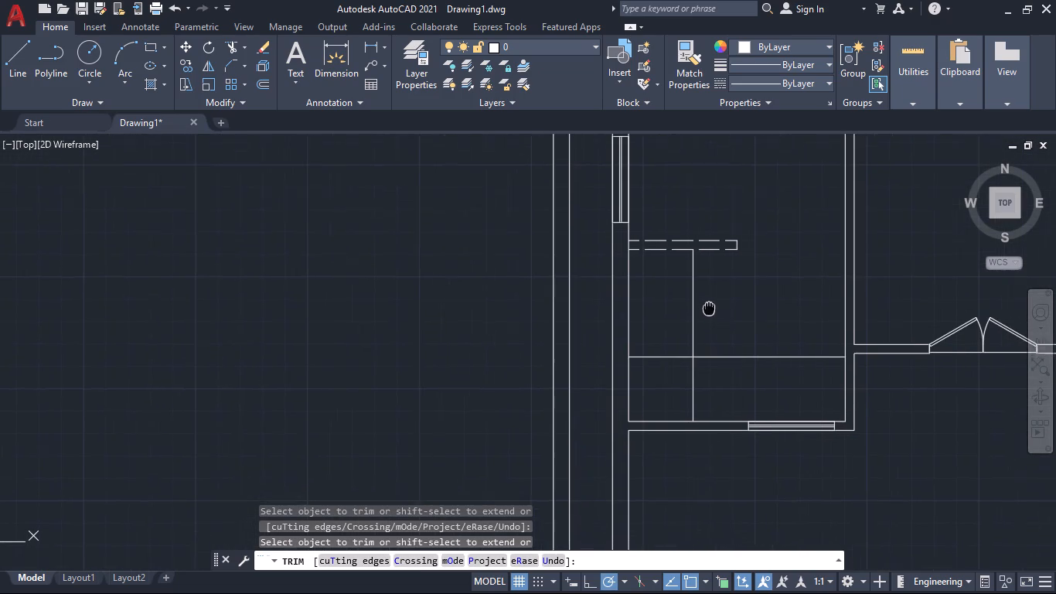
pyautogui.moveTo(709, 309); pyautogui.dragTo(674, 291, button='middle')
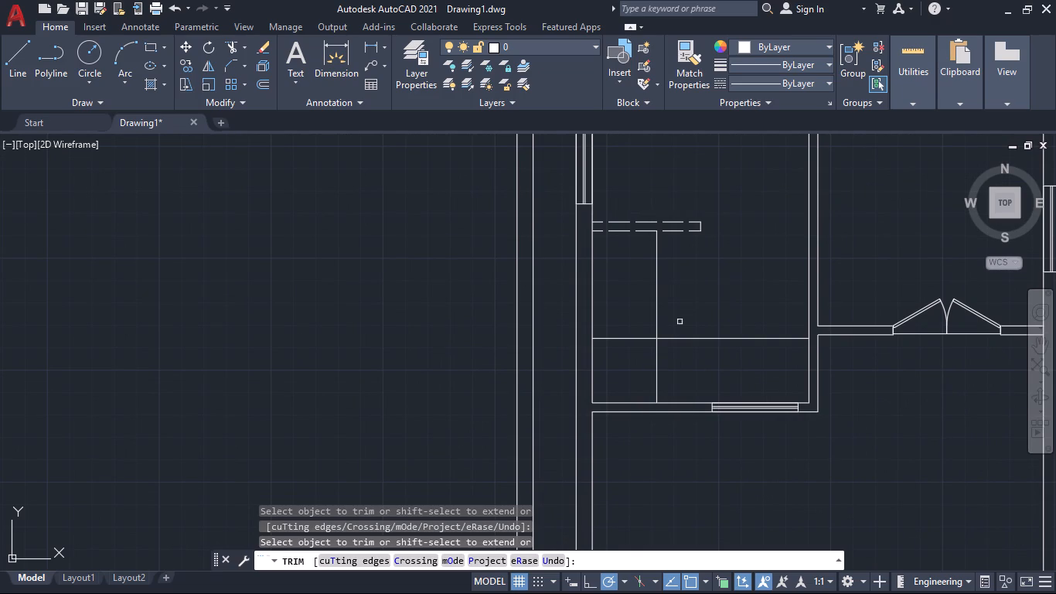
pyautogui.moveTo(699, 364); pyautogui.dragTo(618, 333)
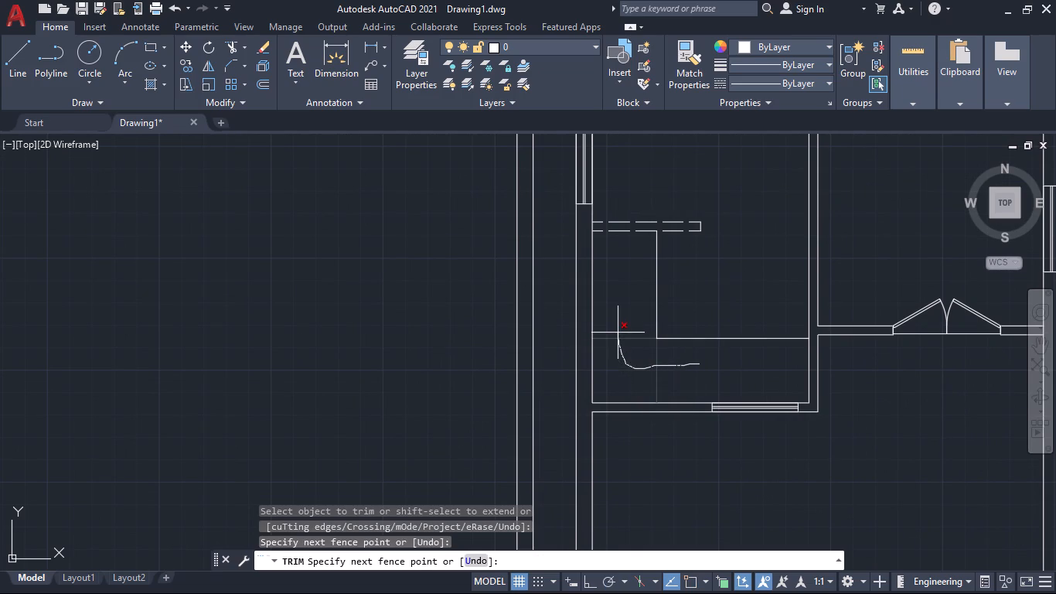
pyautogui.moveTo(618, 333); pyautogui.dragTo(618, 332)
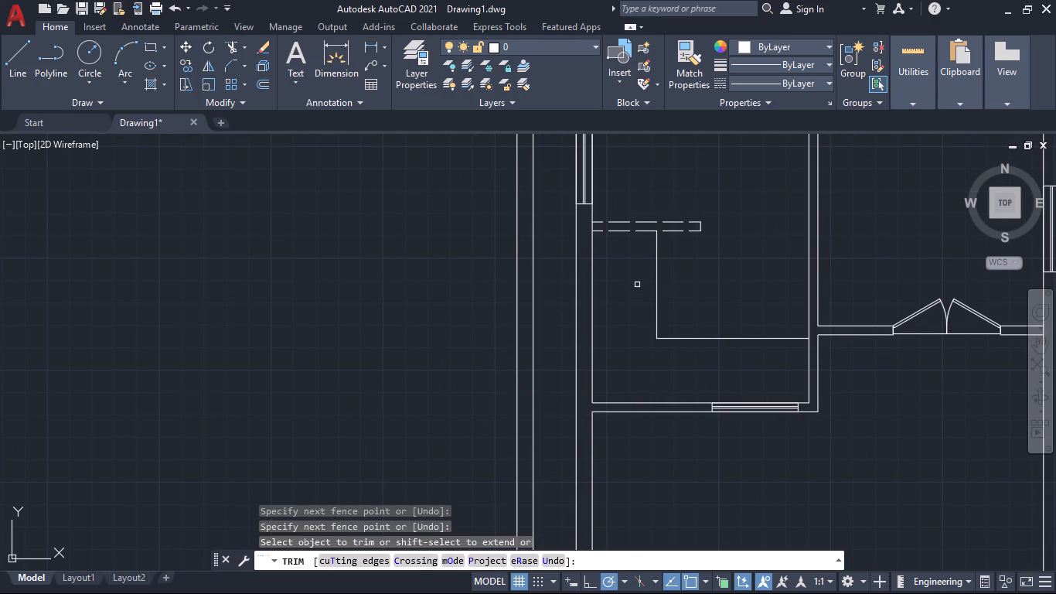
pyautogui.scroll(-2, 637, 285)
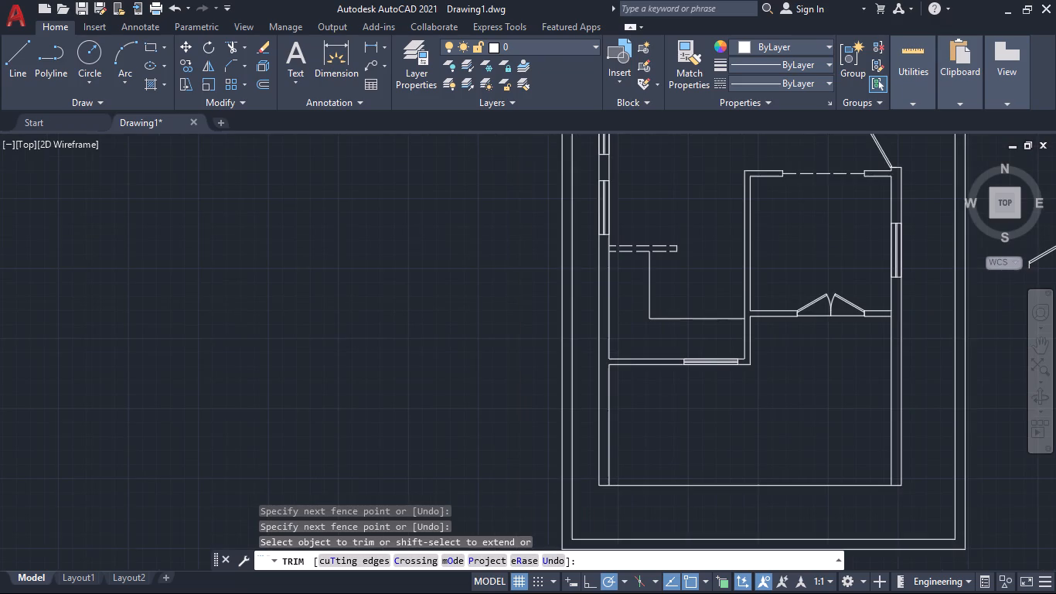
pyautogui.scroll(2, 637, 285)
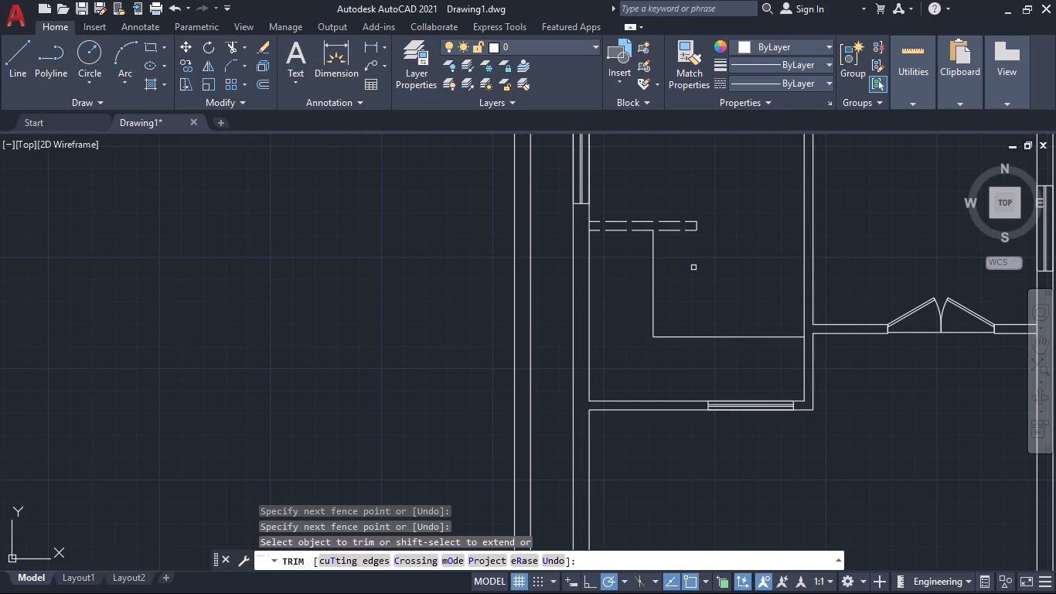
pyautogui.press('Escape')
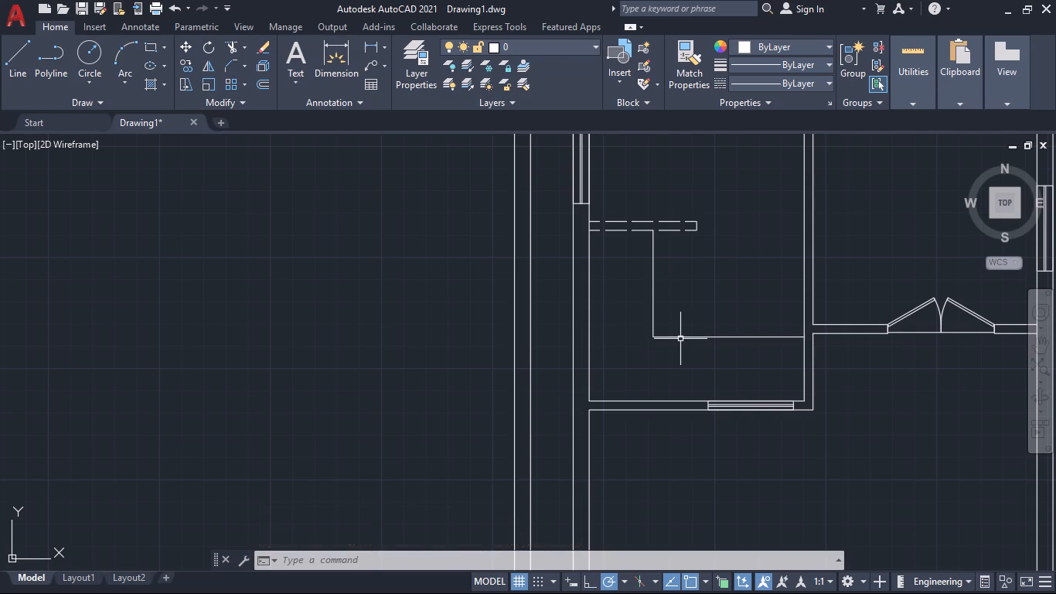
# Extend the horizontal offset line west to the inner face of the west wall.
pyautogui.press('space')
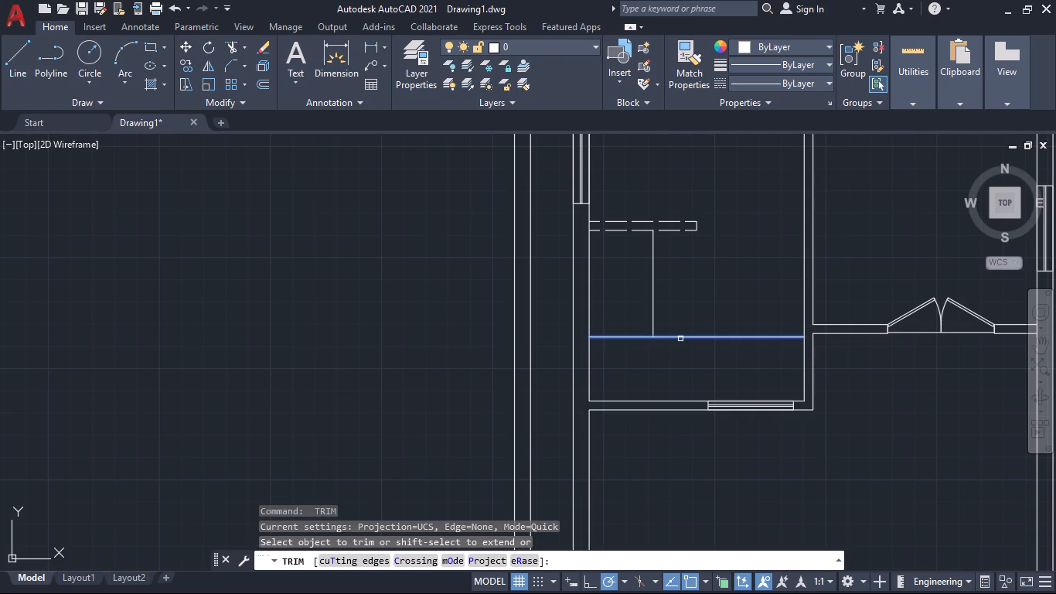
pyautogui.keyDown('shift'); pyautogui.click(680, 339); pyautogui.keyUp('shift')
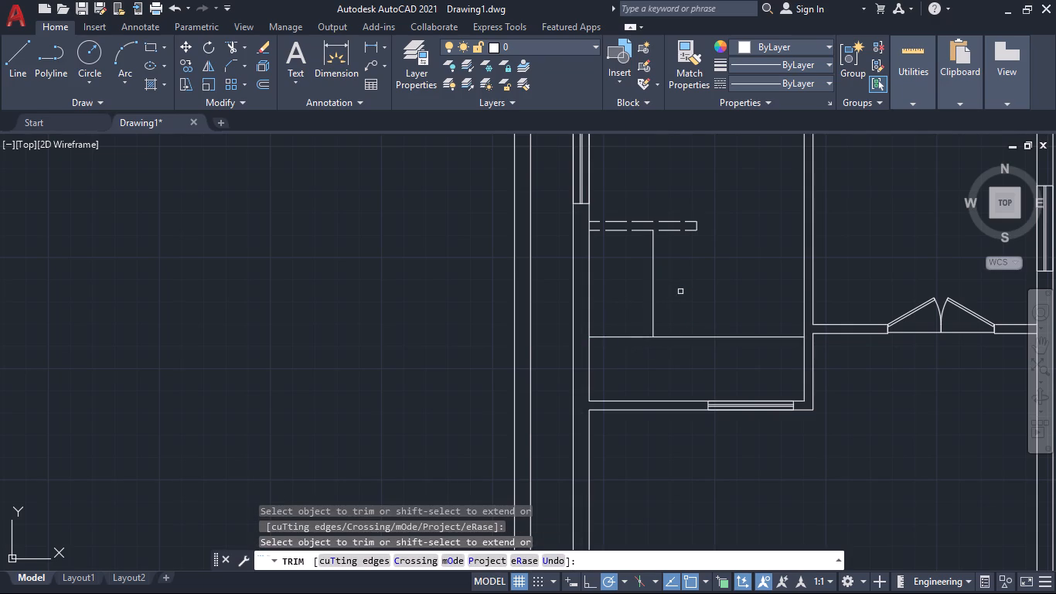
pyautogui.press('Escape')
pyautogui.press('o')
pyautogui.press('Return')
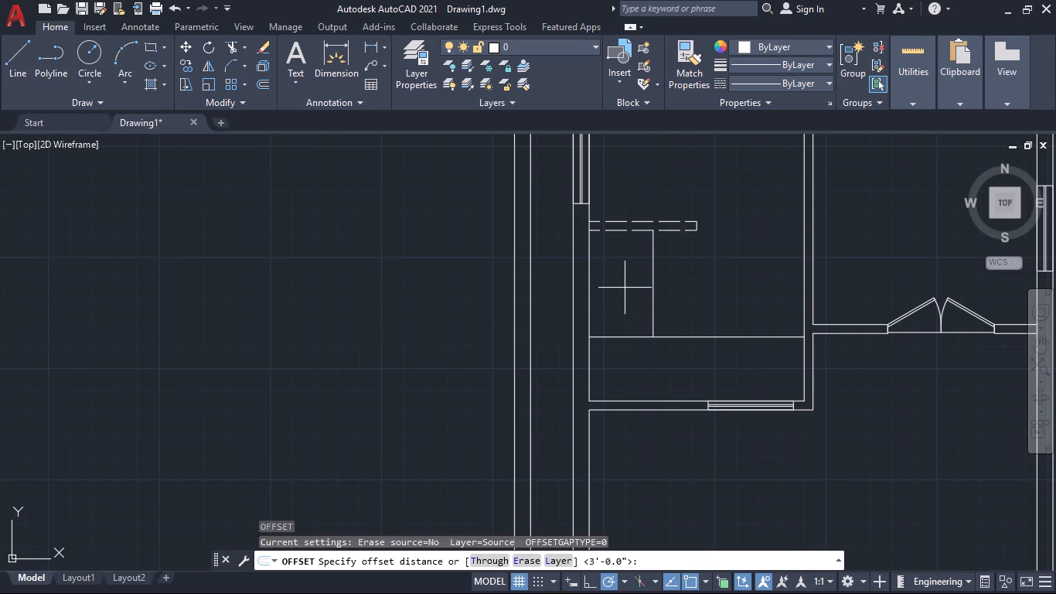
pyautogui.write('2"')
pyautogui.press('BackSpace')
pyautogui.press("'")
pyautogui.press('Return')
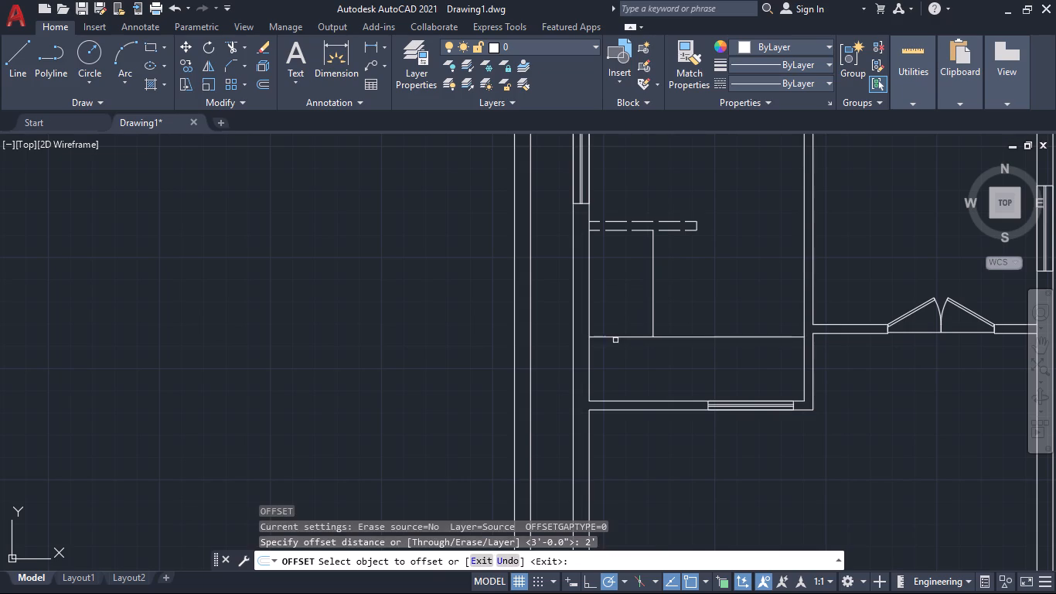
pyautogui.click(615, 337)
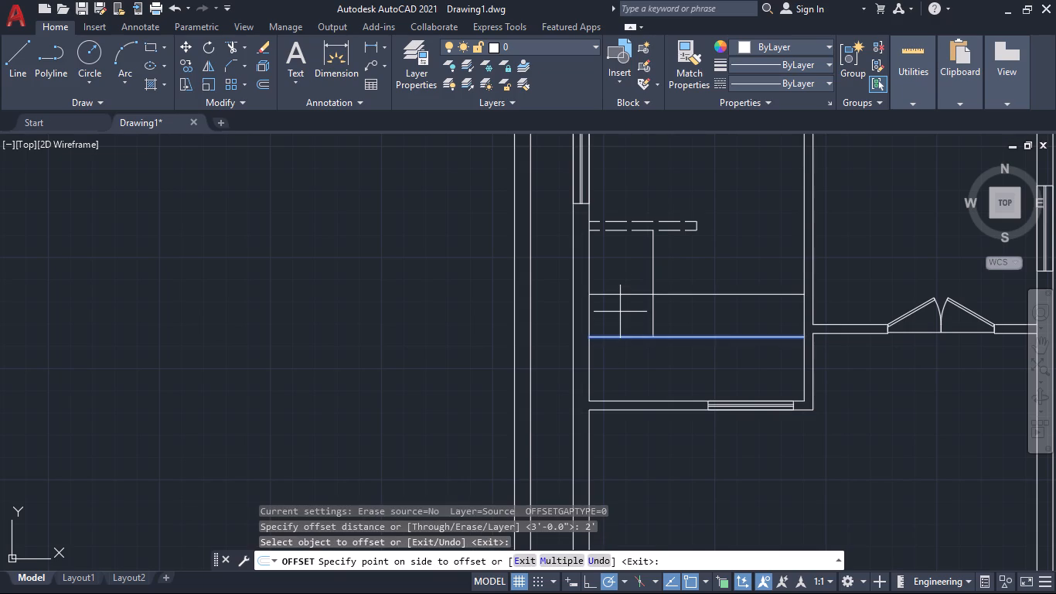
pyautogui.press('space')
# Offset the horizontal line north of the southwest room's south wall 2'7" further north.
pyautogui.press('space')
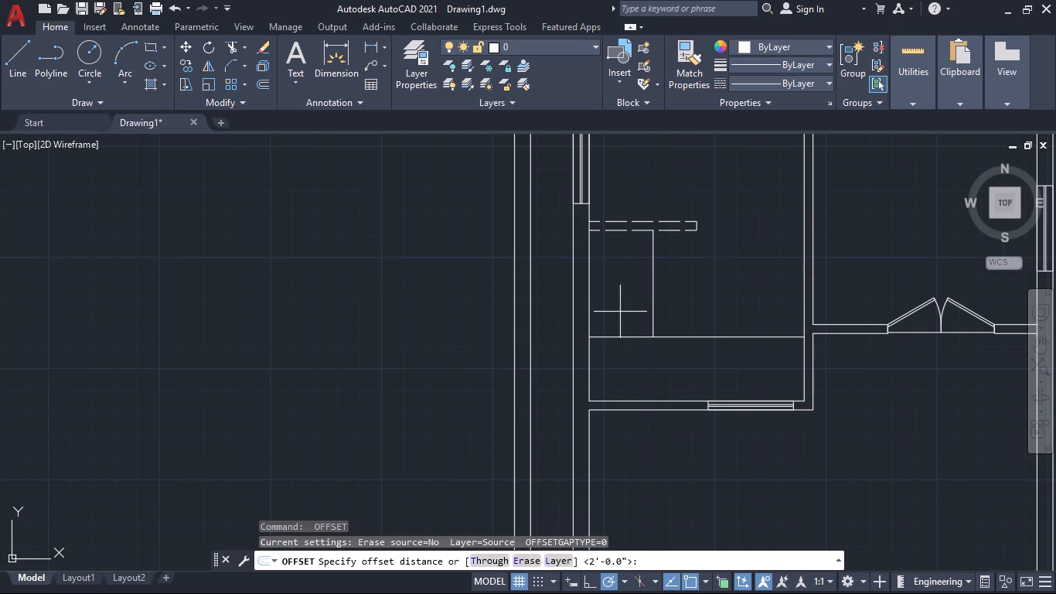
pyautogui.write("2'")
pyautogui.write('7"')
pyautogui.press('Return')
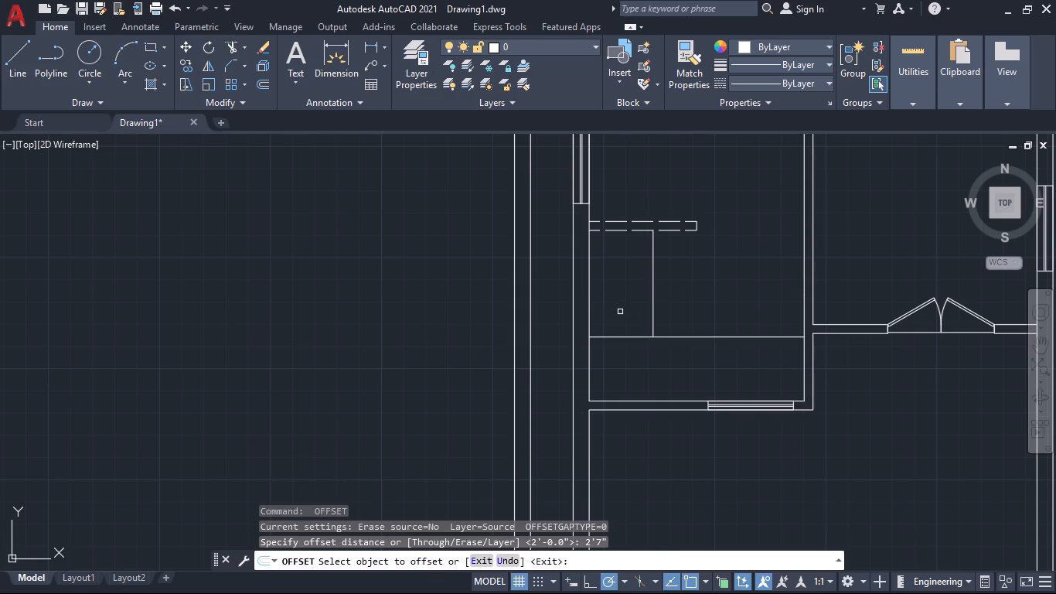
pyautogui.click(622, 339)
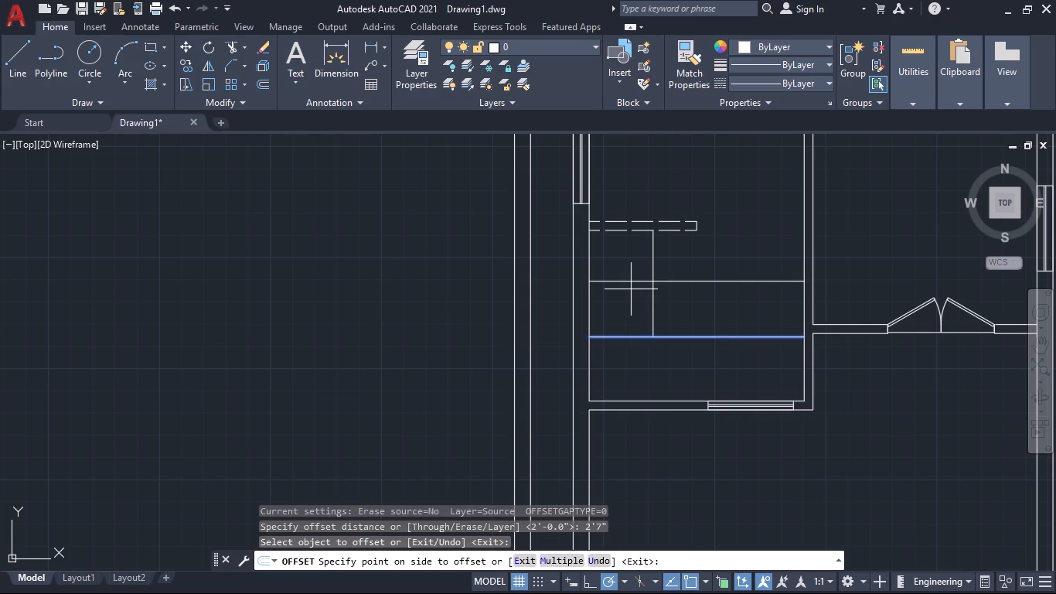
pyautogui.click(631, 288)
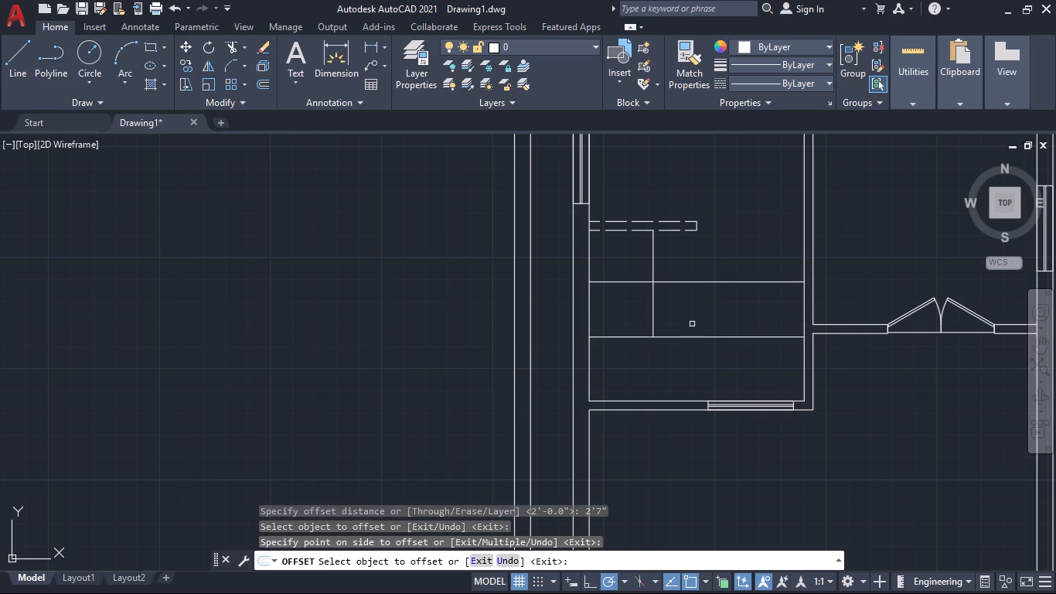
pyautogui.press('Escape')
# Trim the three lines into a stepped outline, removing the vertical's north part, the new line east of the vertical, and the lower line west of it.
pyautogui.write('tr')
pyautogui.press('Return')
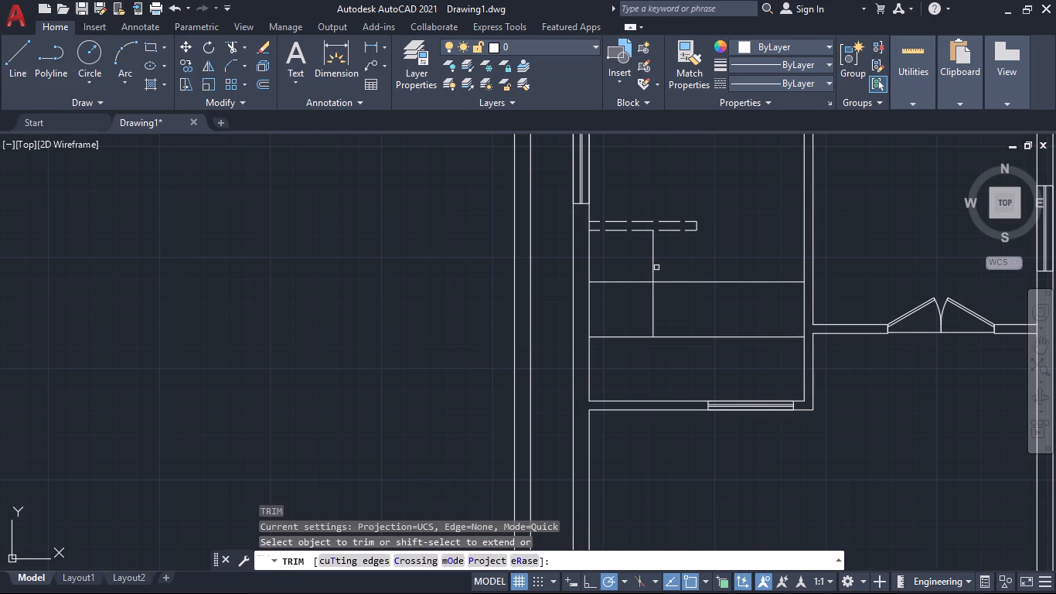
pyautogui.click(622, 256)
pyautogui.click(681, 255)
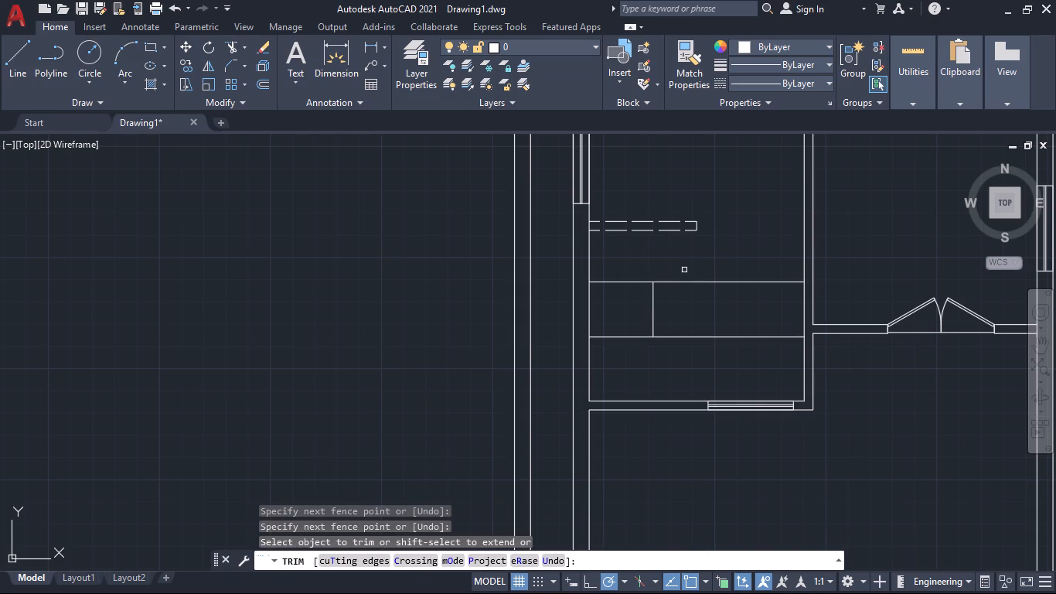
pyautogui.click(684, 271)
pyautogui.click(703, 306)
pyautogui.click(637, 336)
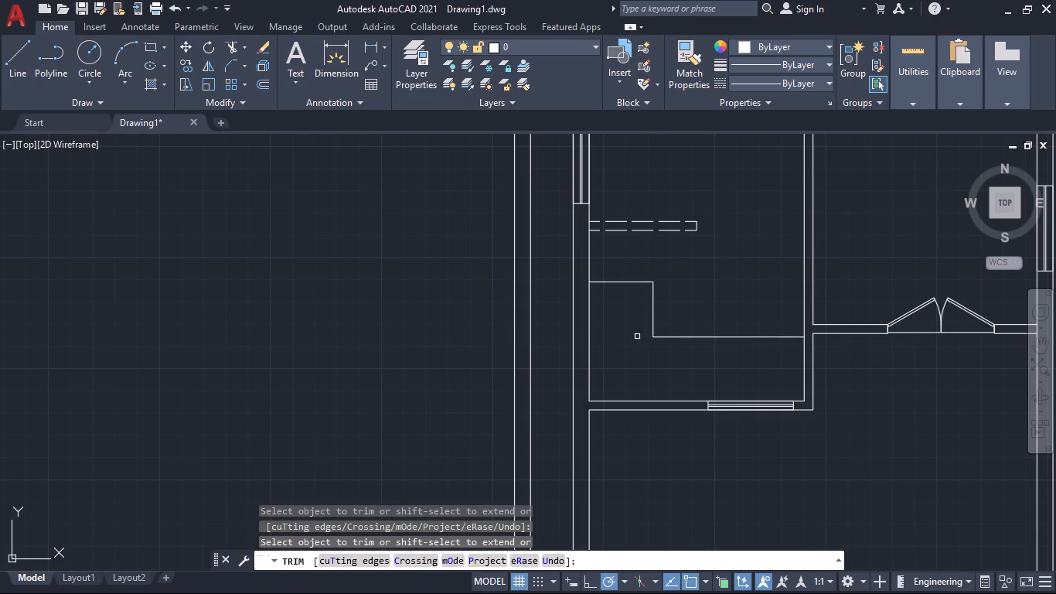
pyautogui.scroll(-2, 699, 357)
pyautogui.scroll(1, 700, 359)
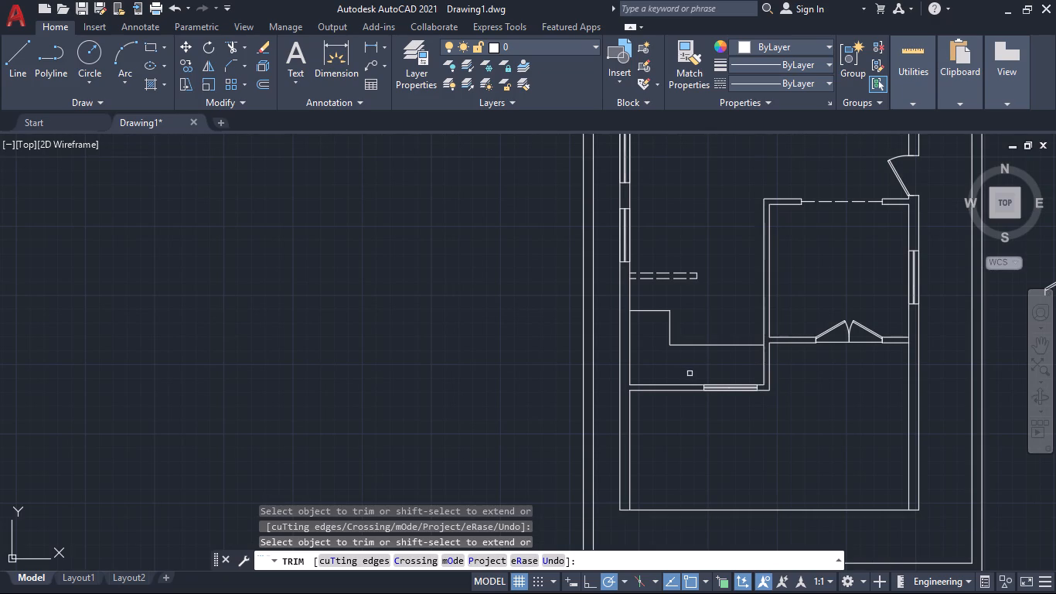
pyautogui.scroll(-2, 696, 373)
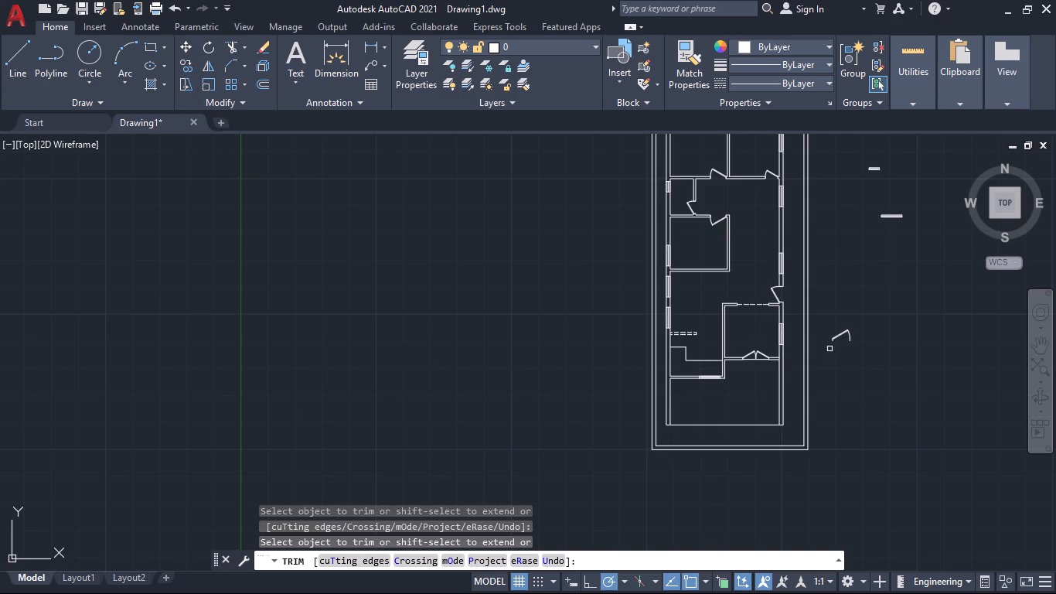
pyautogui.scroll(1, 829, 349)
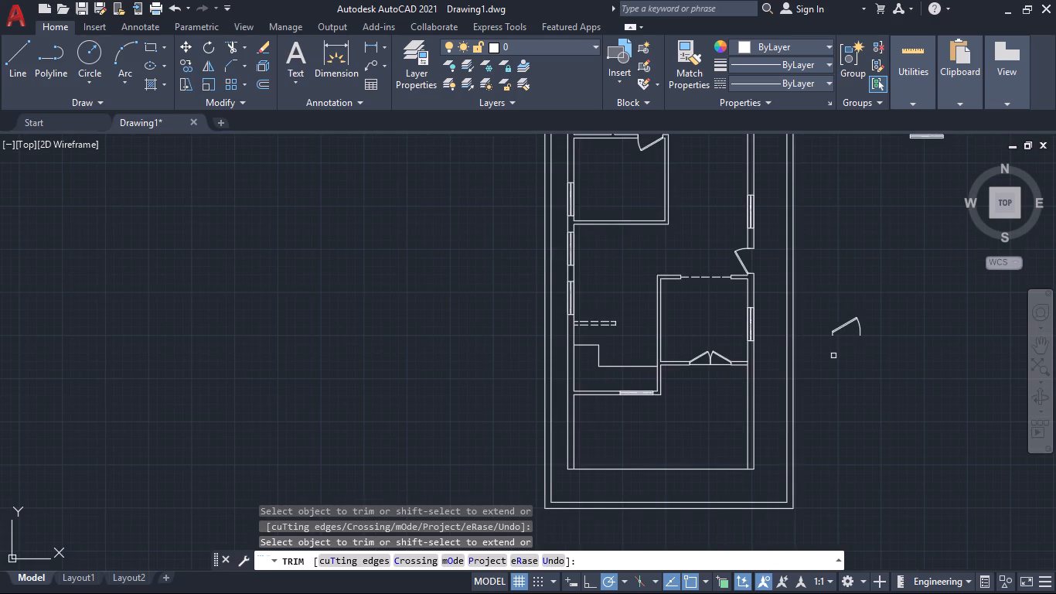
pyautogui.press('Escape')
# Offset the west wall's inner face line in the southernmost space 4' east into that space.
pyautogui.moveTo(850, 389); pyautogui.dragTo(849, 323, button='middle')
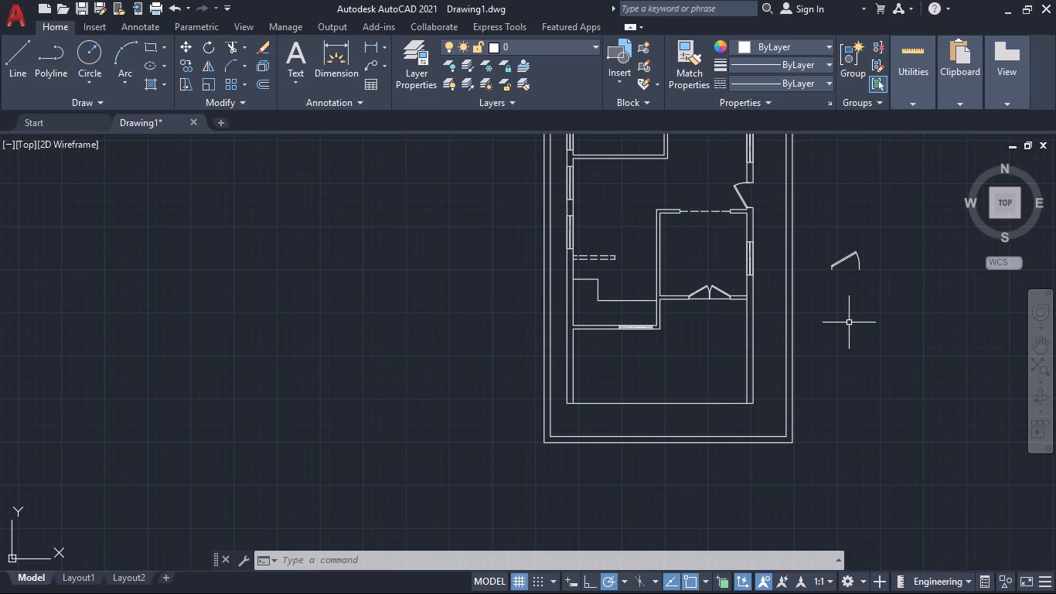
pyautogui.scroll(1, 584, 373)
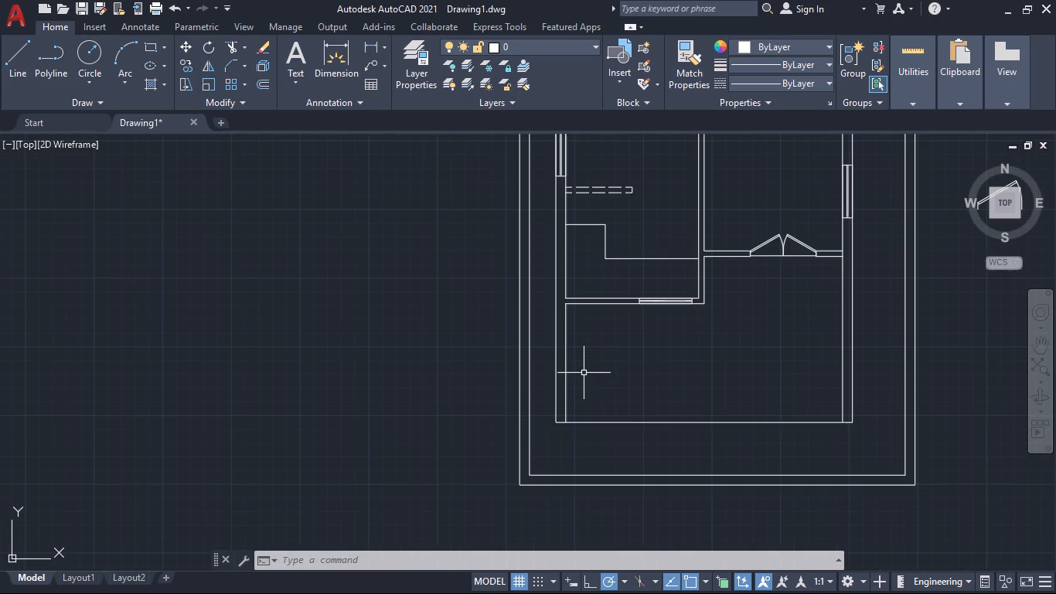
pyautogui.press('o')
pyautogui.press('Return')
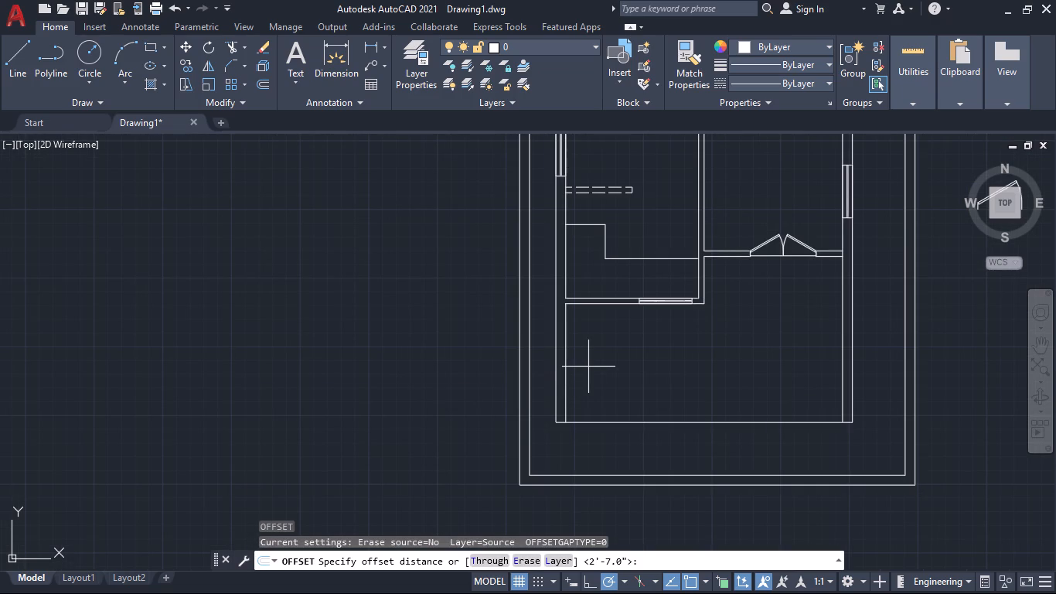
pyautogui.write("4'")
pyautogui.press('Return')
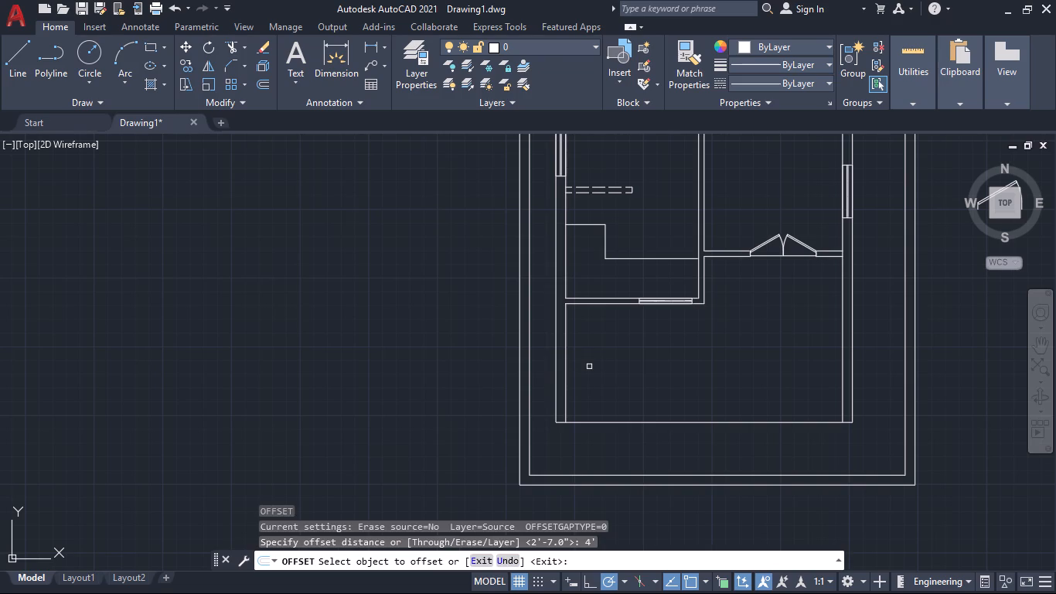
pyautogui.click(567, 362)
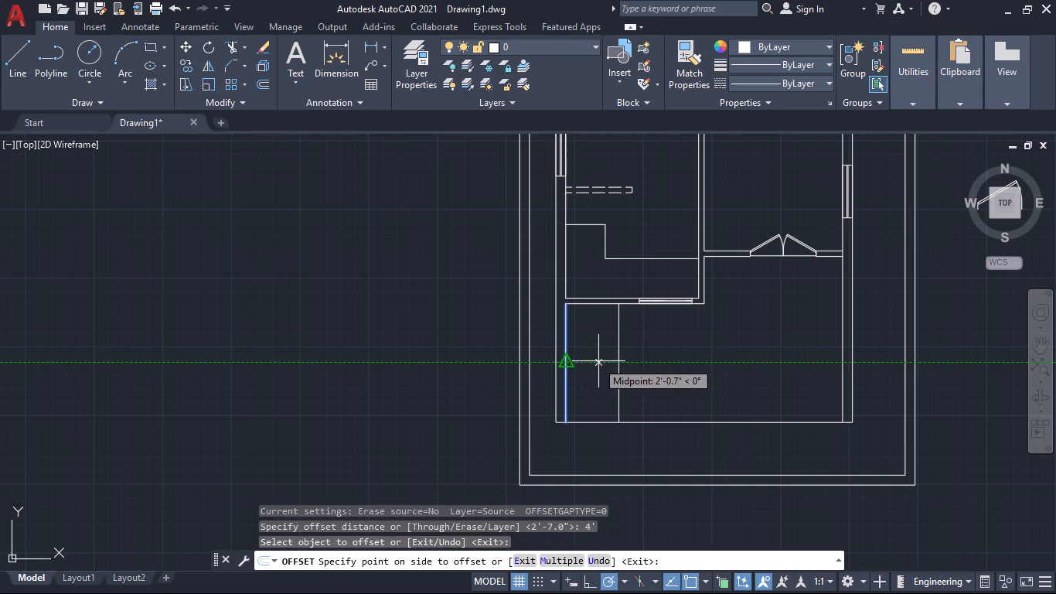
pyautogui.click(614, 360)
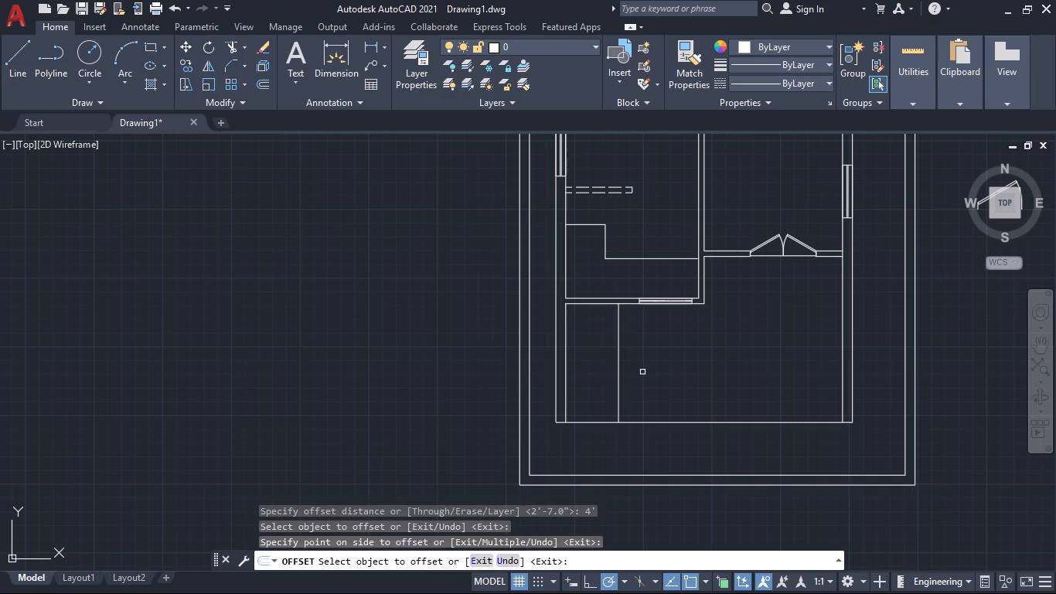
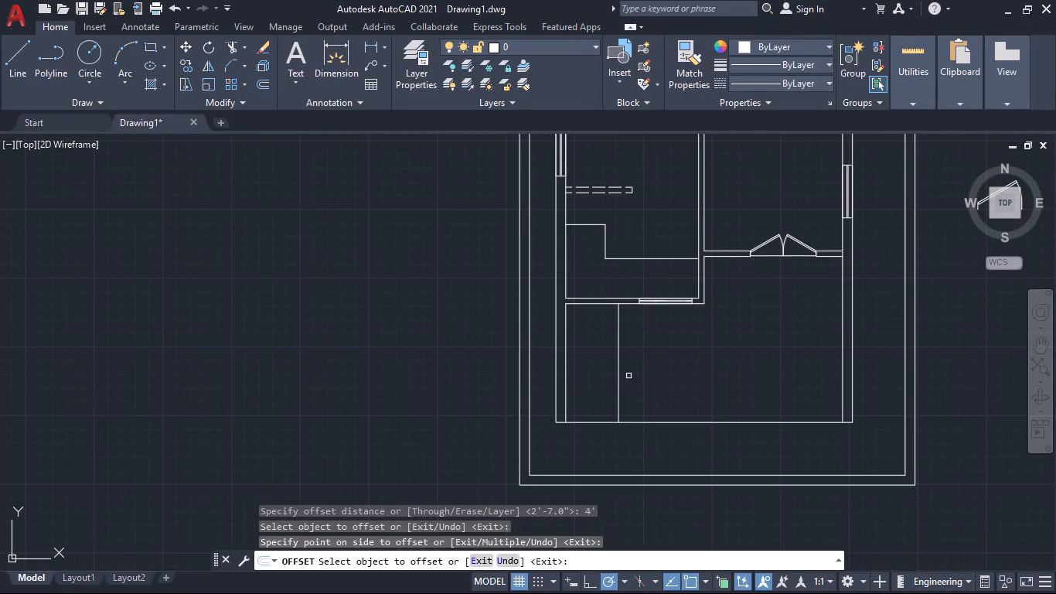
# Offset the vertical line in the southernmost space east repeatedly at 1' spacing, adding seven parallel stair tread lines.
pyautogui.press('space')
pyautogui.press('space')
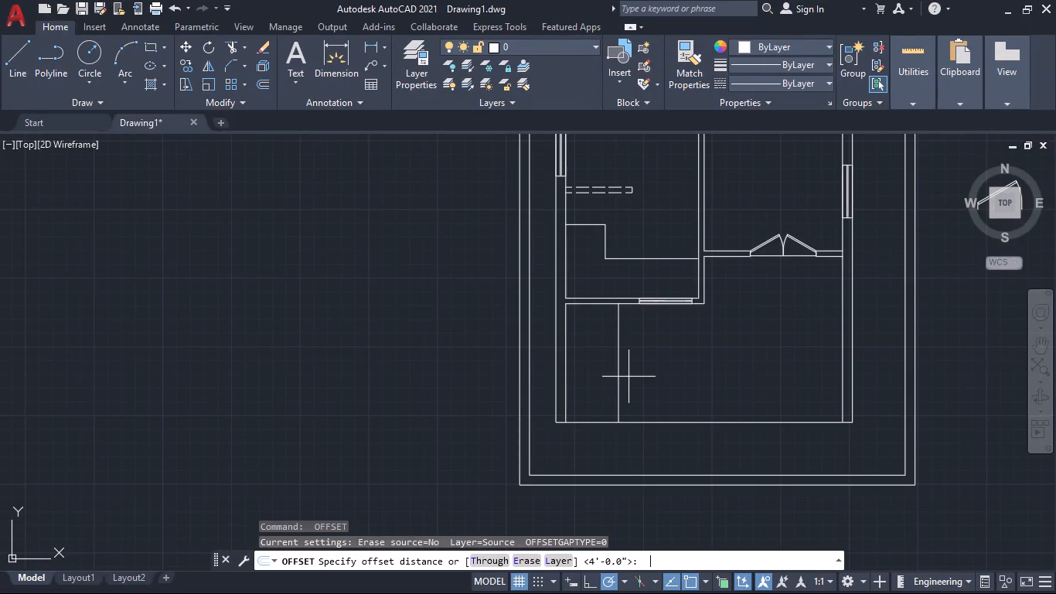
pyautogui.write("1'")
pyautogui.press('Return')
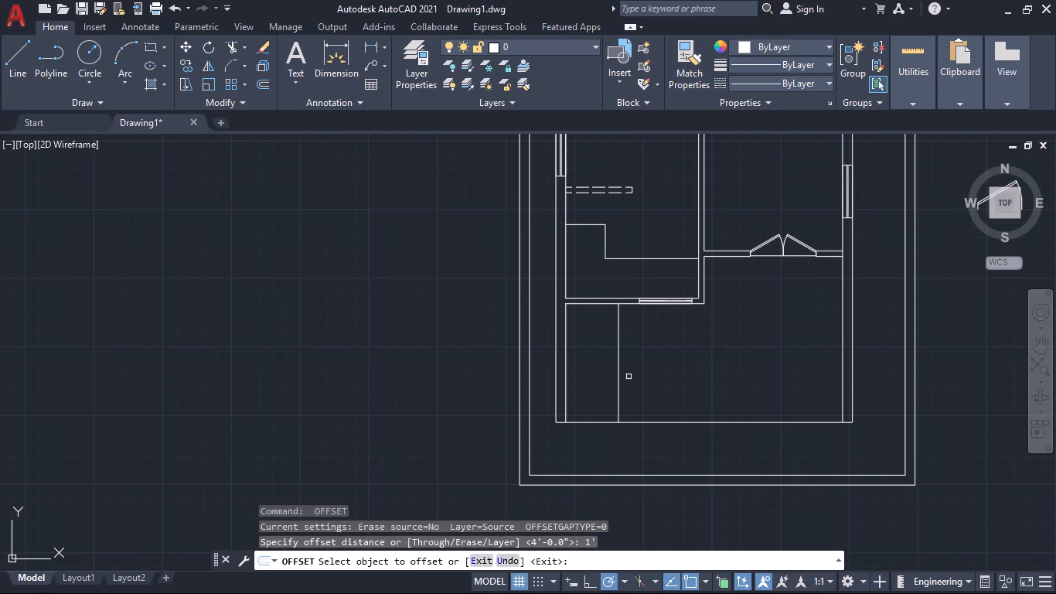
pyautogui.click(618, 380)
pyautogui.click(646, 381)
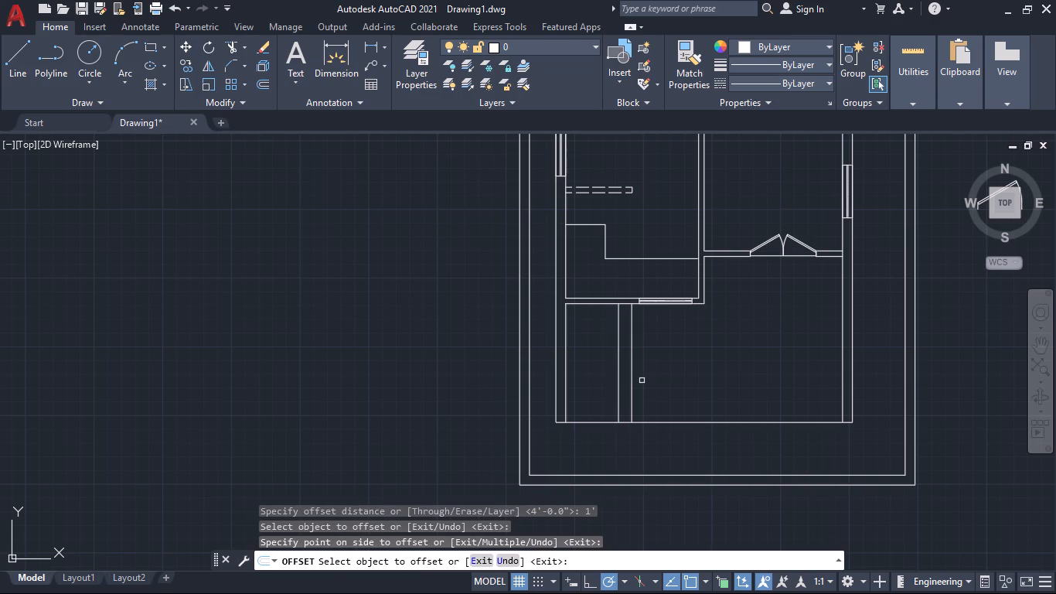
pyautogui.click(632, 381)
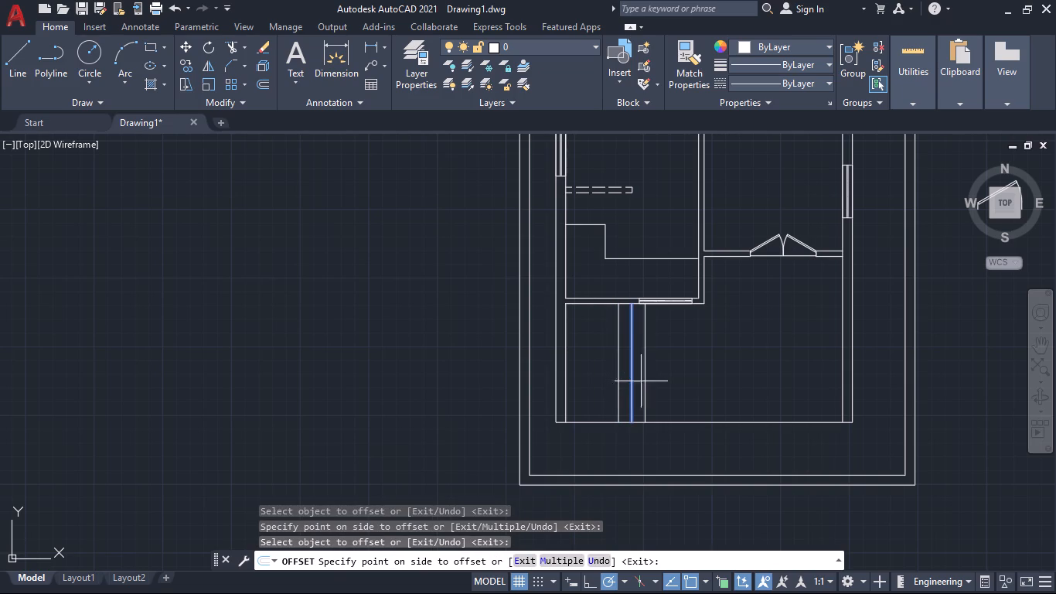
pyautogui.click(651, 384)
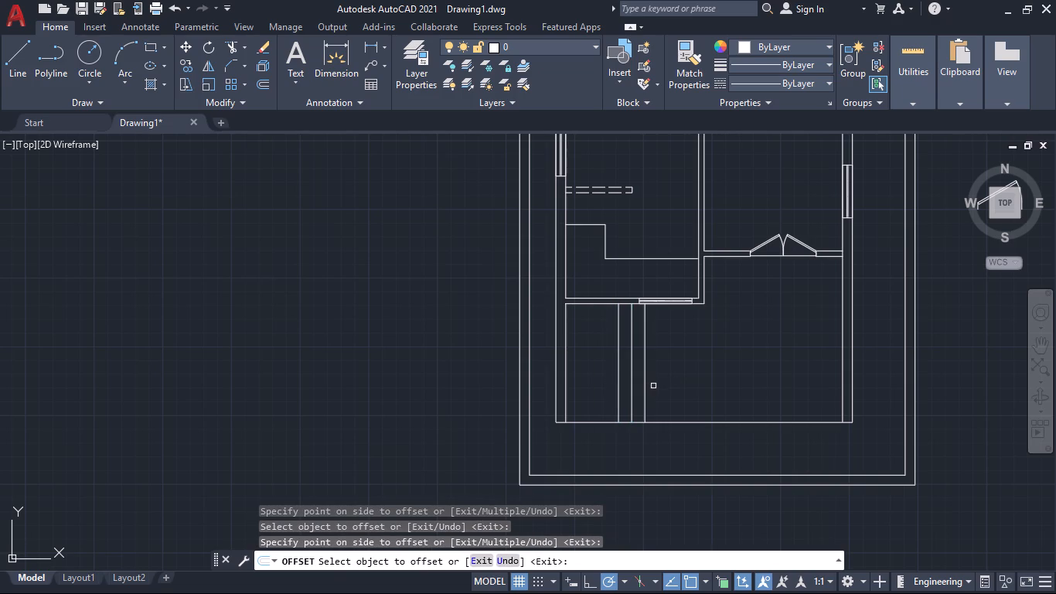
pyautogui.press('m')
pyautogui.press('Return')
pyautogui.click(644, 378)
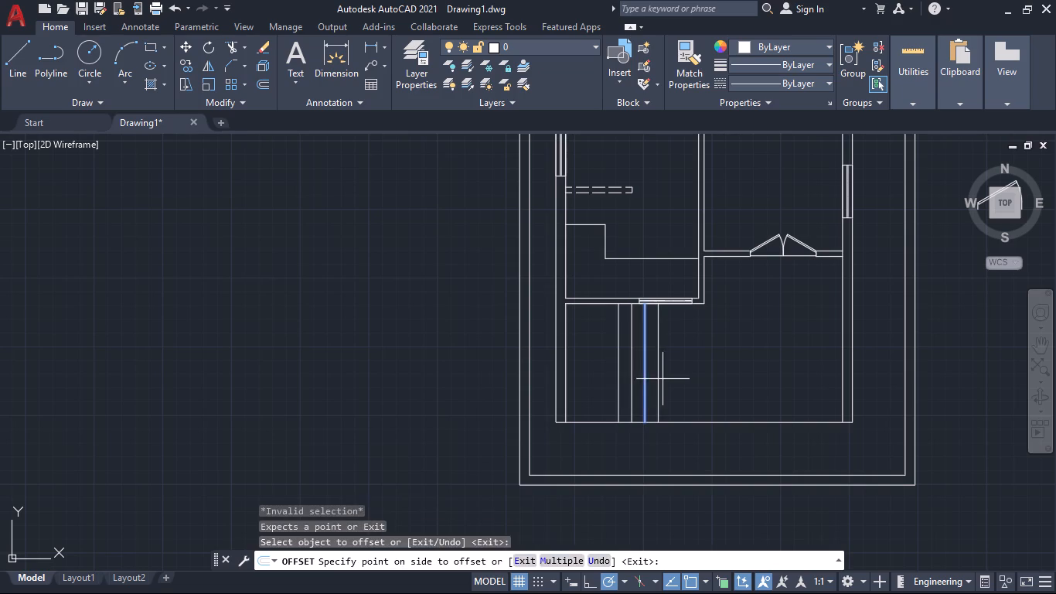
pyautogui.click(665, 379)
pyautogui.click(675, 379)
pyautogui.click(659, 380)
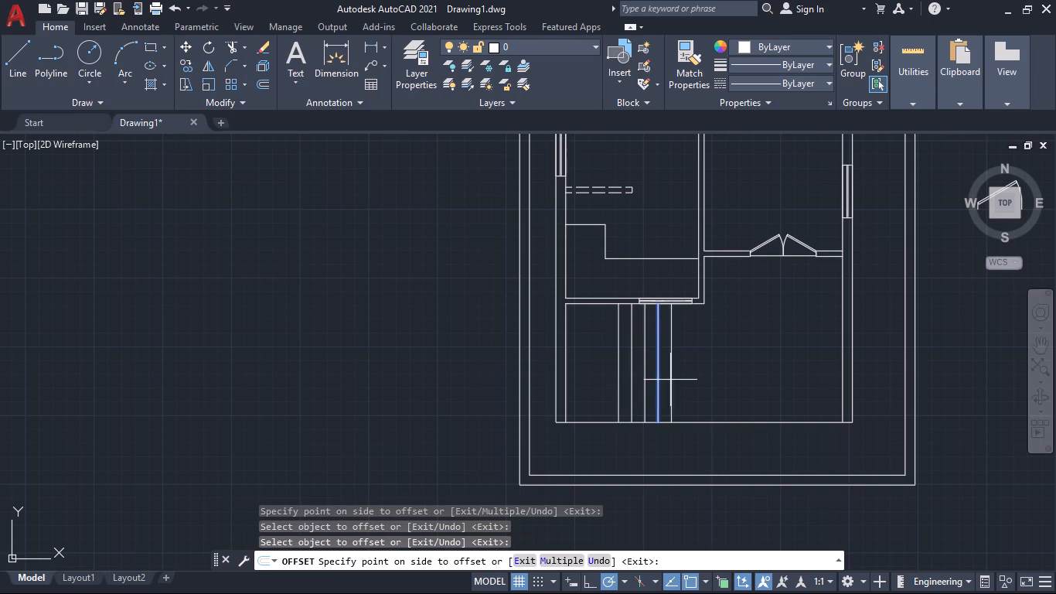
pyautogui.click(670, 380)
pyautogui.click(672, 378)
pyautogui.click(686, 377)
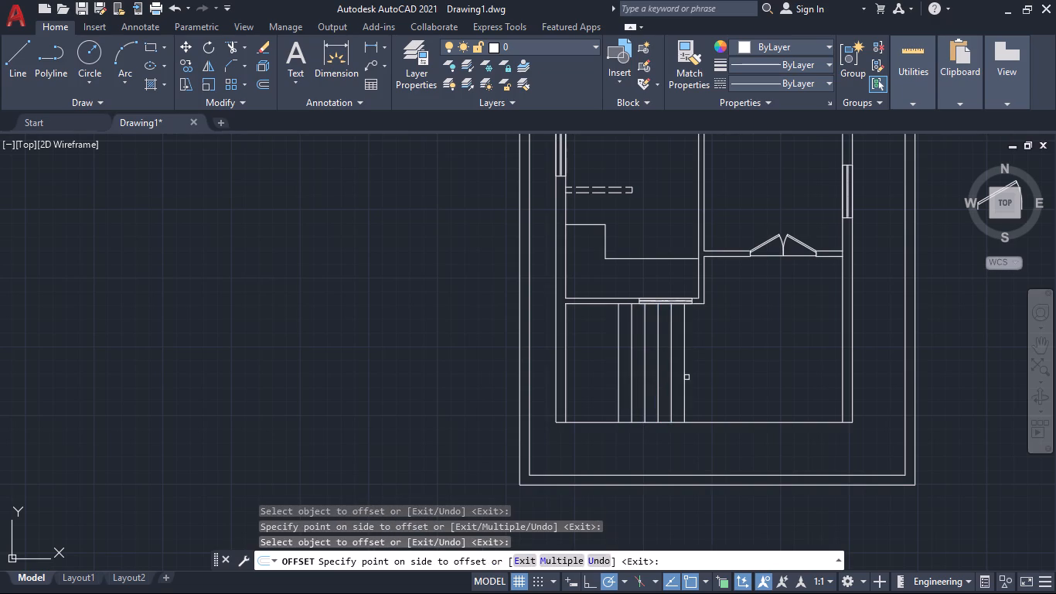
pyautogui.click(683, 377)
pyautogui.click(695, 377)
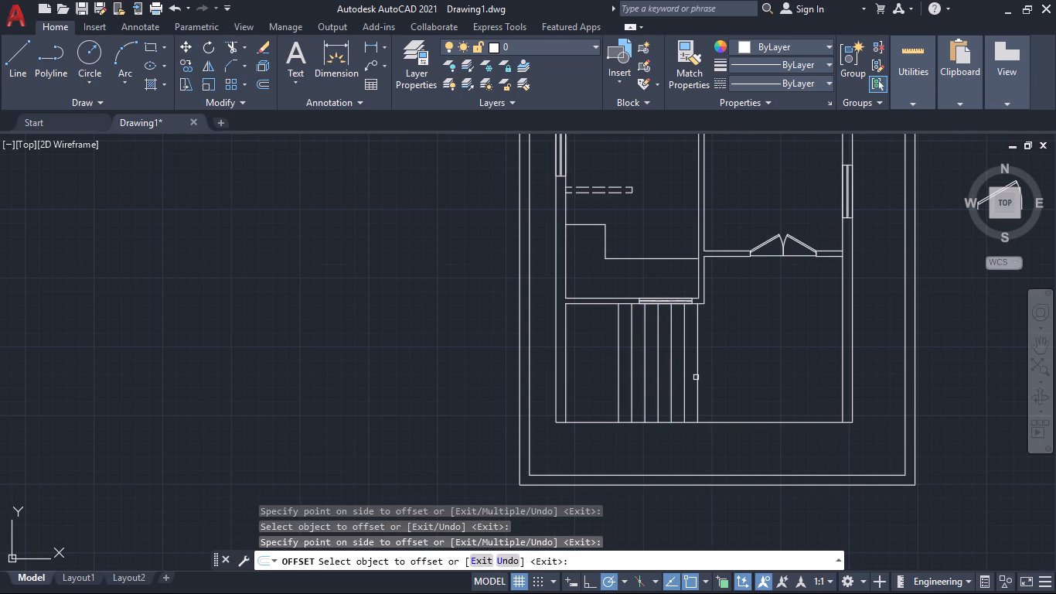
pyautogui.click(696, 377)
pyautogui.click(708, 381)
pyautogui.scroll(3, 707, 309)
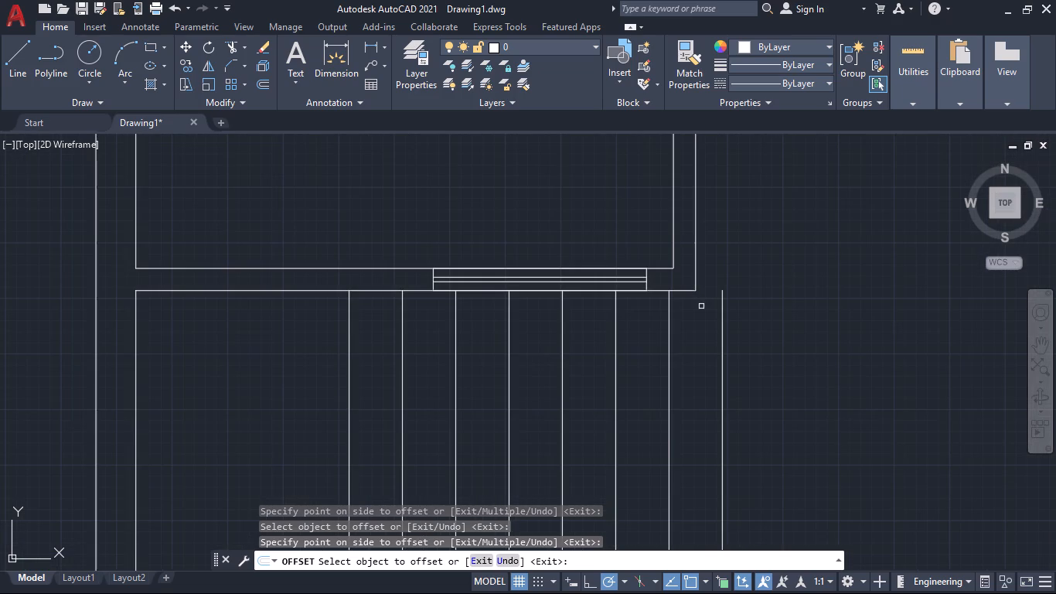
pyautogui.press('Escape')
# Extend the southwest room's south wall outer line east to the easternmost tread line.
pyautogui.write('tr')
pyautogui.press('Return')
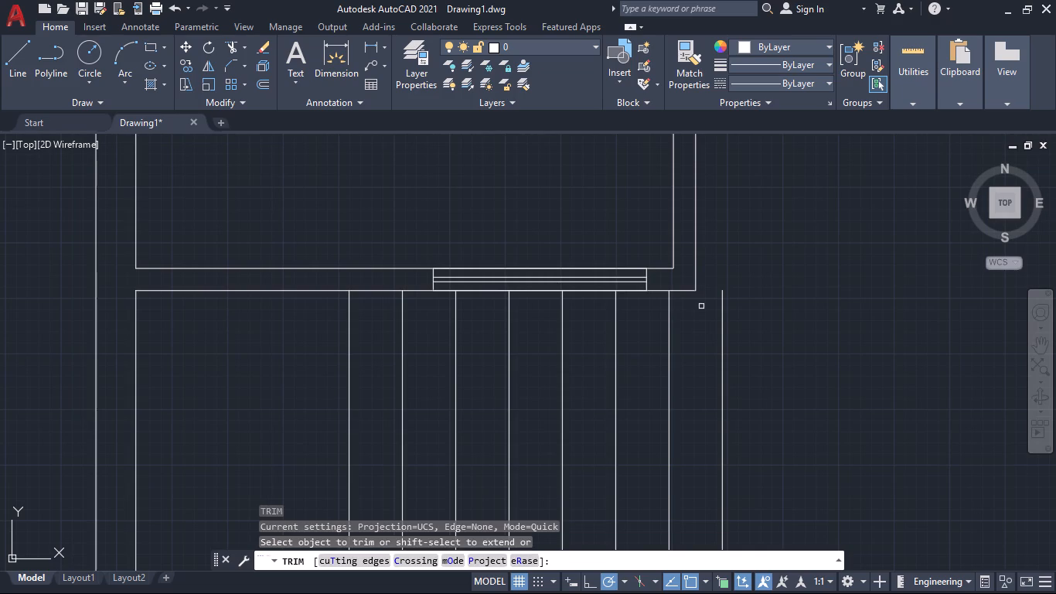
pyautogui.keyDown('shift'); pyautogui.click(680, 289); pyautogui.keyUp('shift')
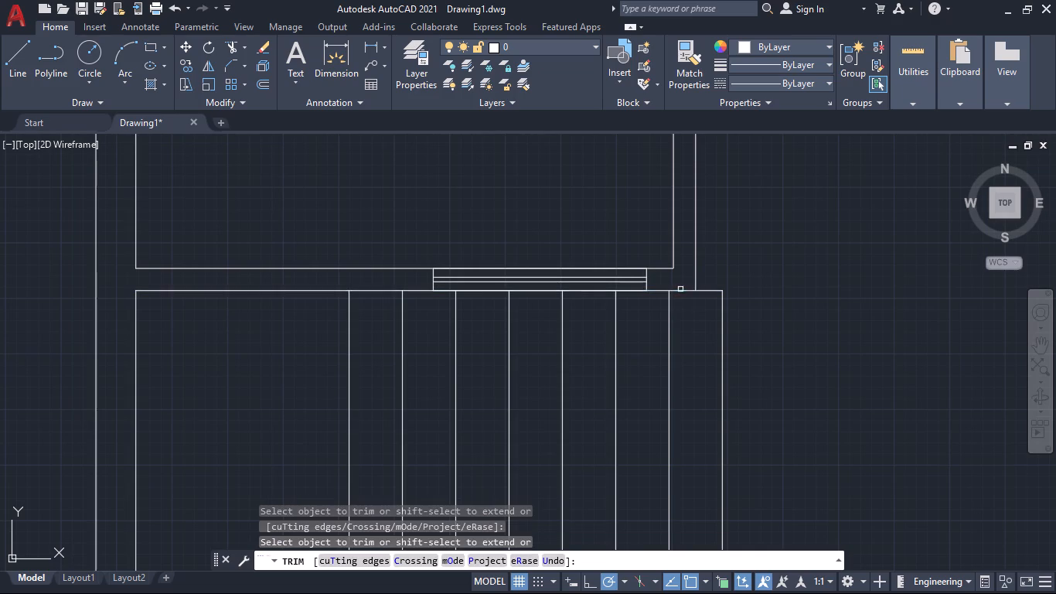
pyautogui.scroll(-3, 701, 367)
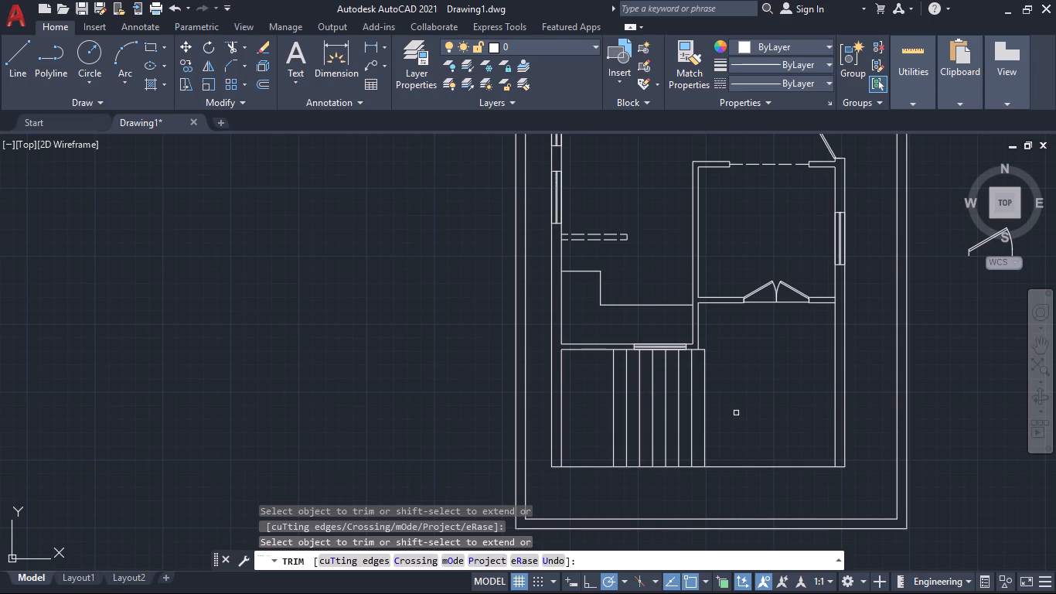
pyautogui.press('Escape')
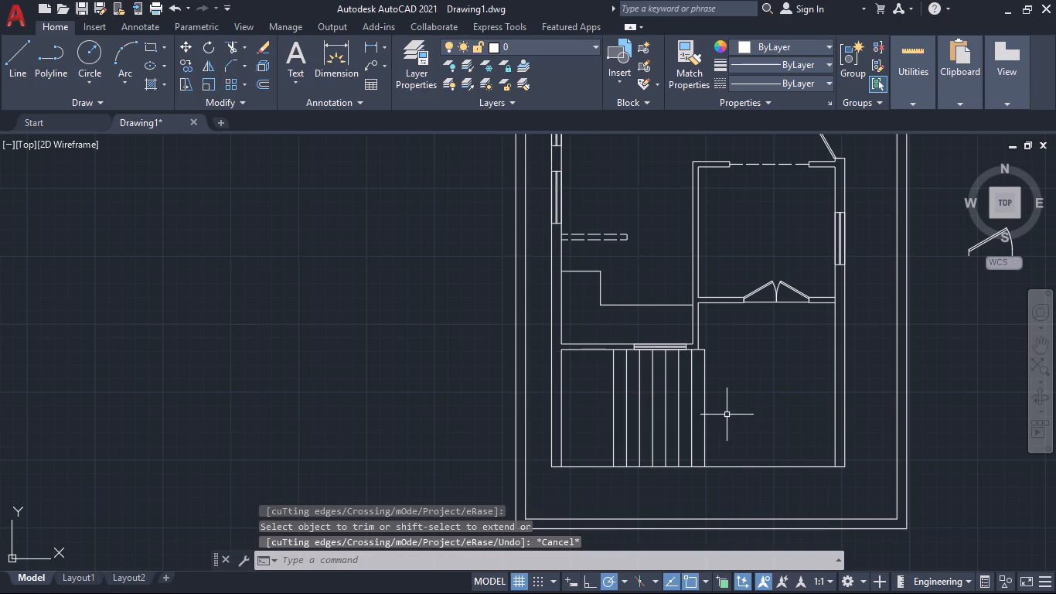
# Draw a horizontal construction line through the midpoint of the easternmost tread line.
pyautogui.write('xl')
pyautogui.press('Return')
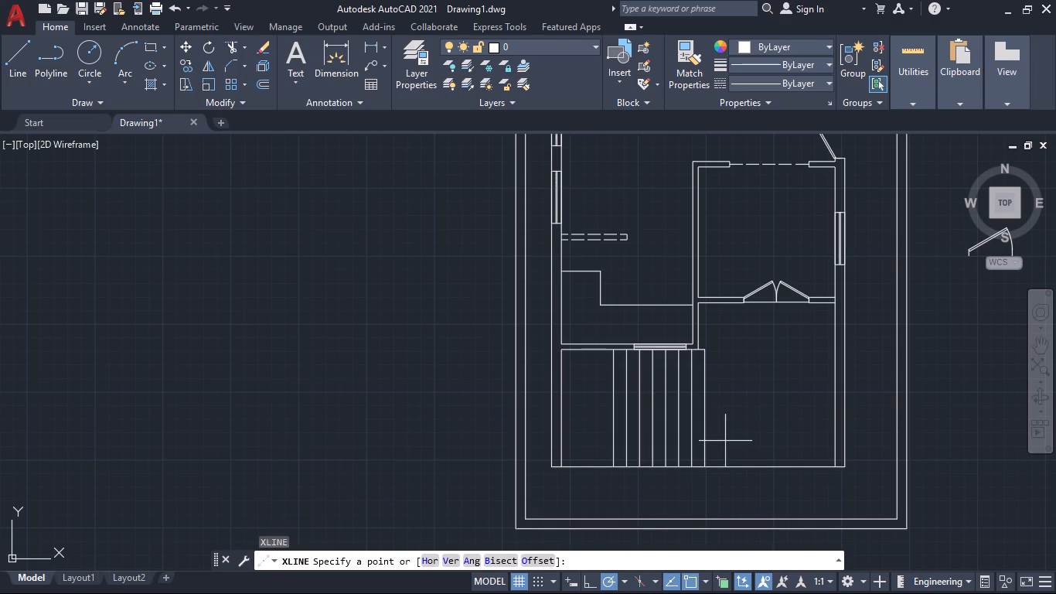
pyautogui.click(424, 560)
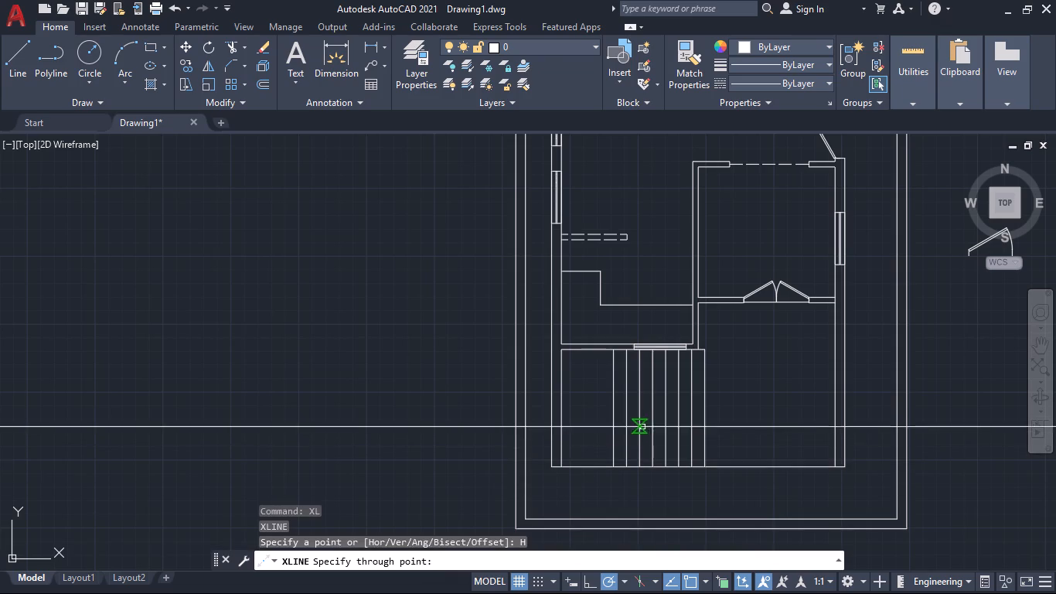
pyautogui.click(710, 409)
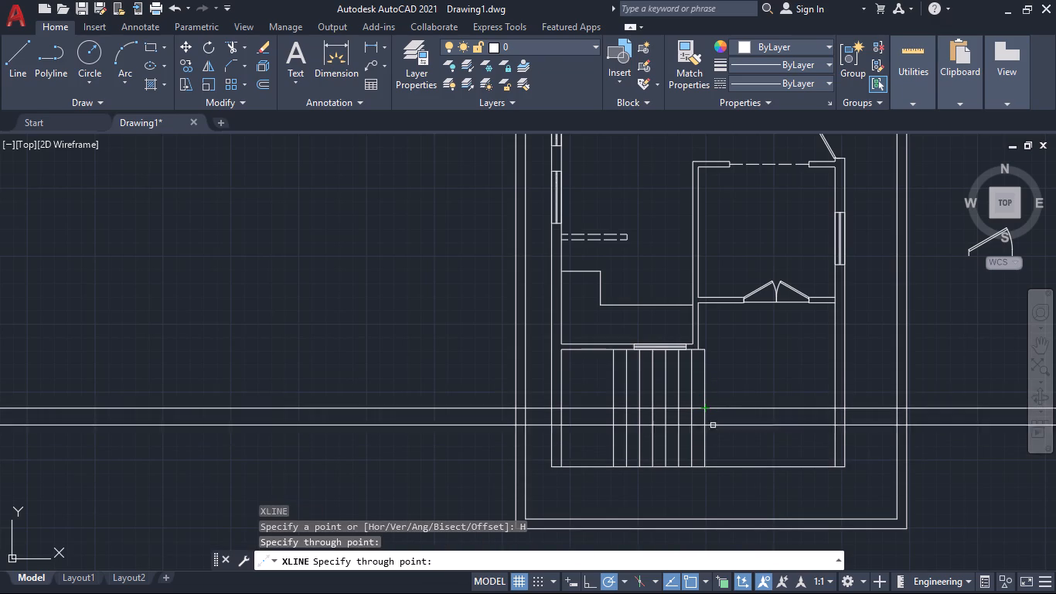
pyautogui.scroll(-1, 753, 439)
pyautogui.scroll(1, 753, 441)
pyautogui.press('Escape')
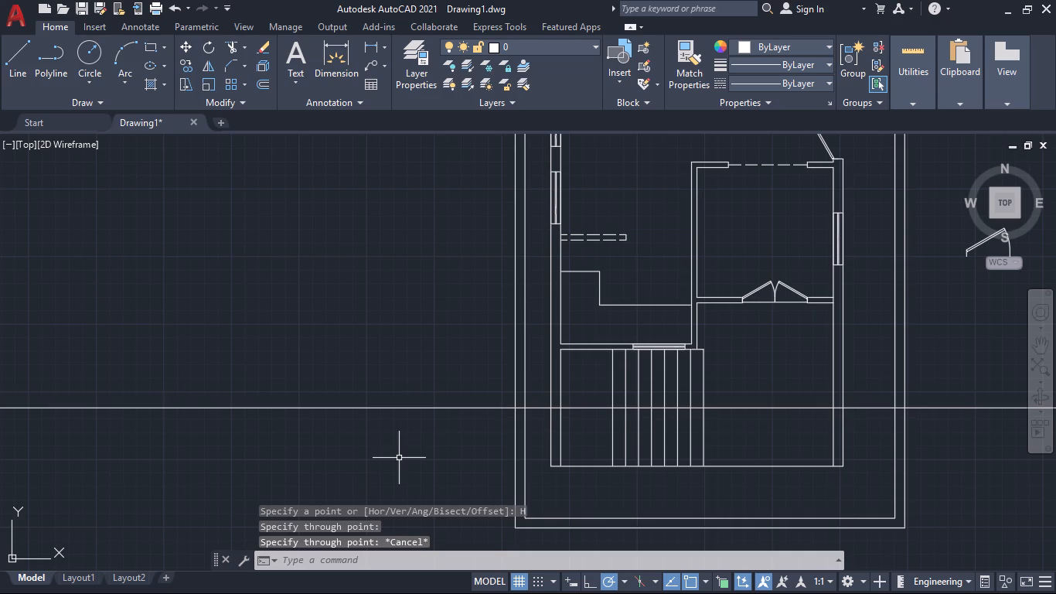
# Trim the construction line between the west plot boundary and the inner face of the west wall.
pyautogui.write('tr')
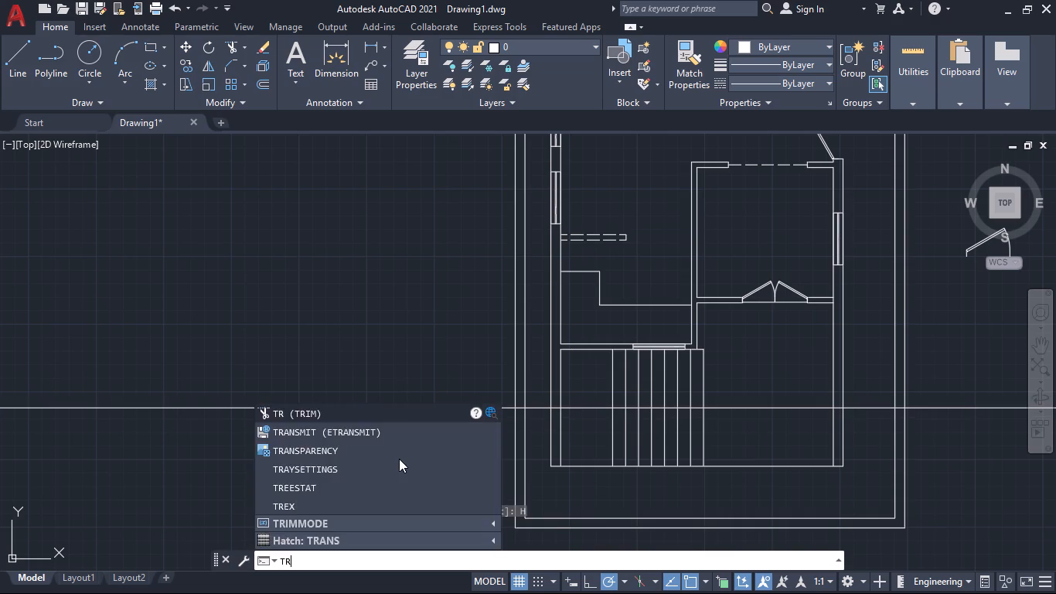
pyautogui.press('Return')
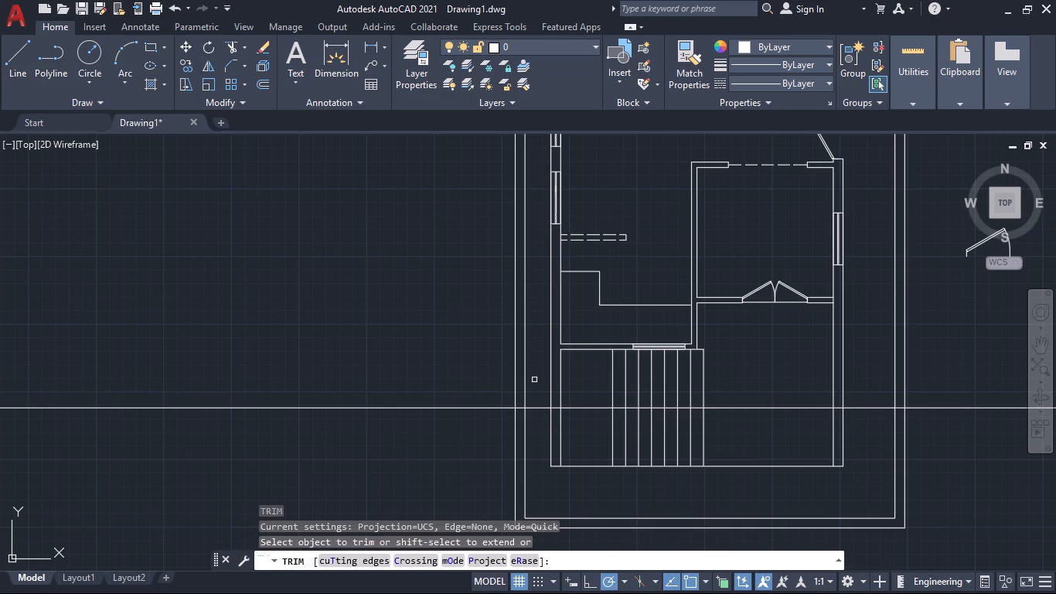
pyautogui.click(539, 383)
pyautogui.click(535, 421)
pyautogui.scroll(1, 549, 398)
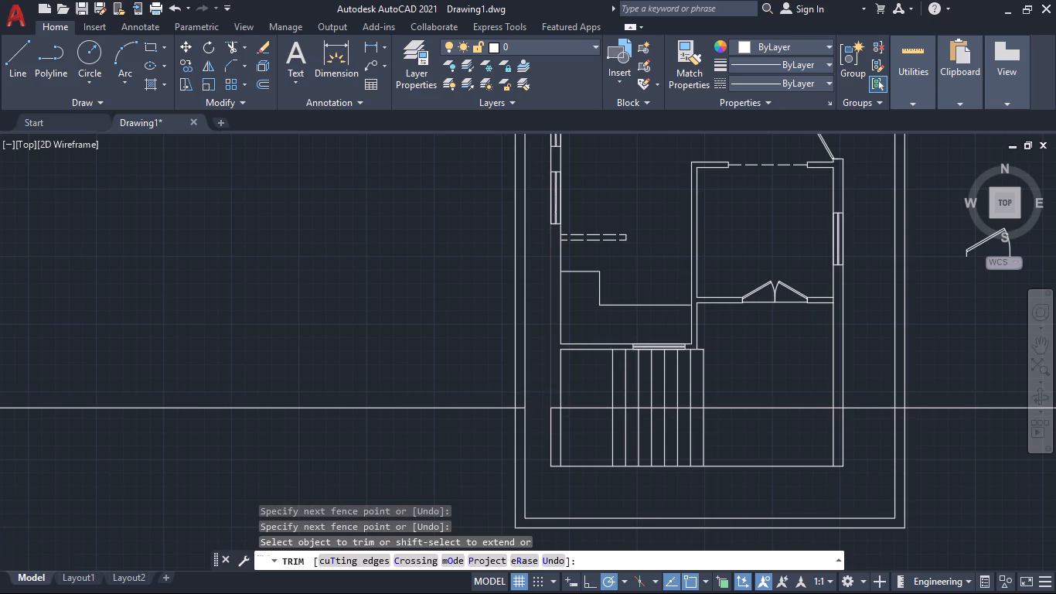
pyautogui.scroll(2, 548, 397)
pyautogui.click(582, 428)
pyautogui.click(589, 462)
# Trim away all of the construction line east of the east wall's inner face, including the part beyond the plot boundary.
pyautogui.scroll(-3, 632, 445)
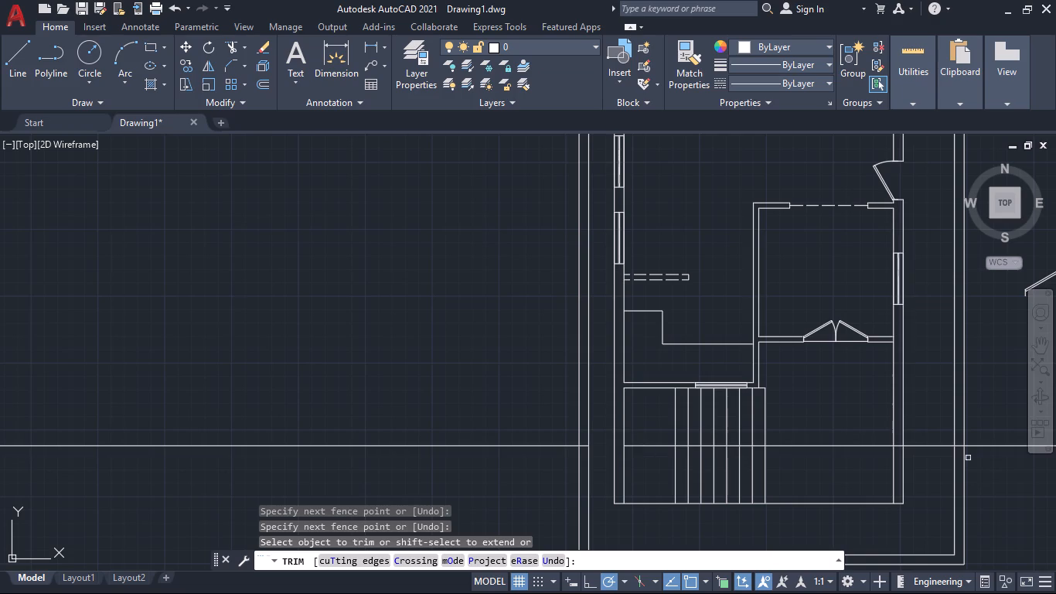
pyautogui.click(921, 437)
pyautogui.click(924, 476)
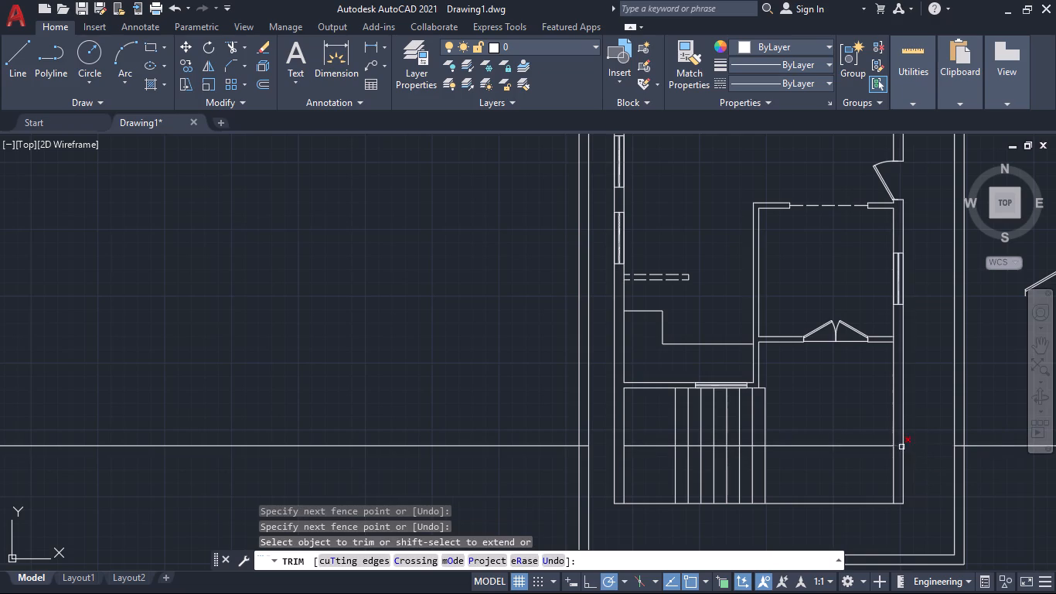
pyautogui.click(898, 445)
pyautogui.scroll(-2, 907, 447)
pyautogui.click(965, 449)
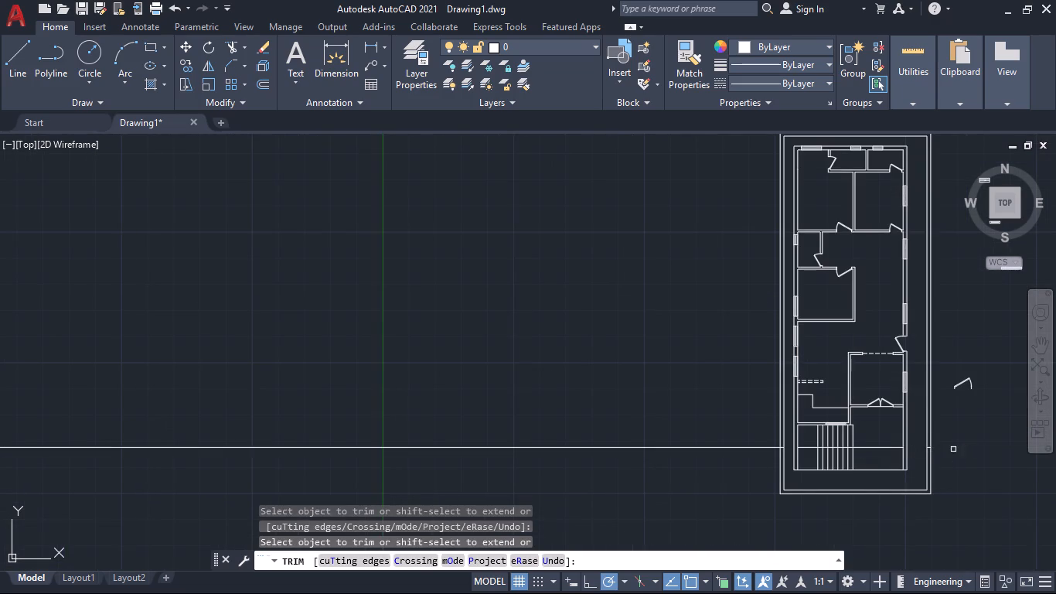
pyautogui.scroll(3, 931, 452)
pyautogui.click(914, 434)
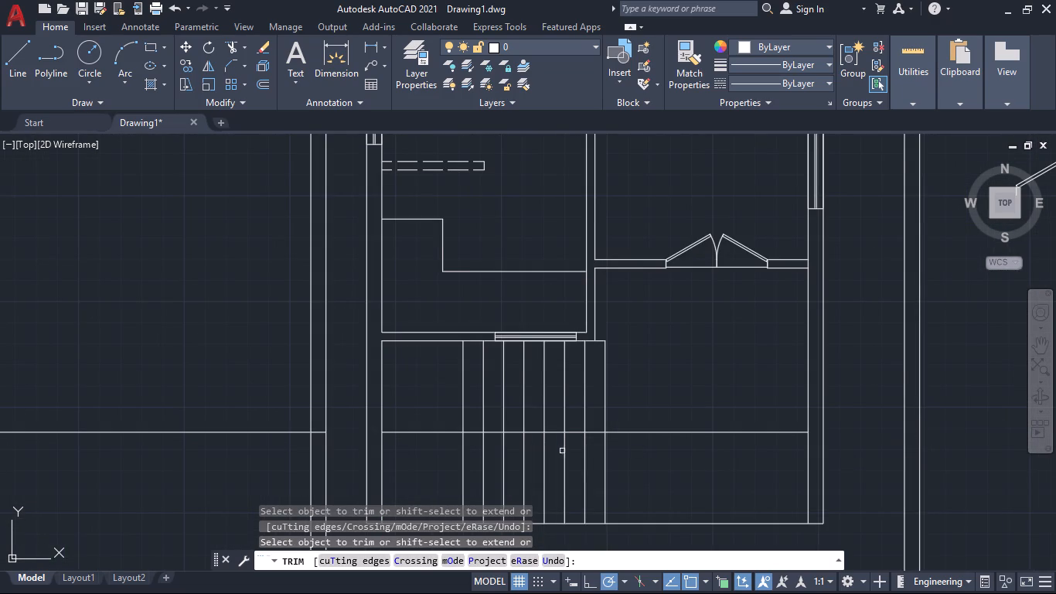
# Trim the horizontal line between the two west boundary lines and between the easternmost tread line and the east wall.
pyautogui.scroll(-1, 552, 452)
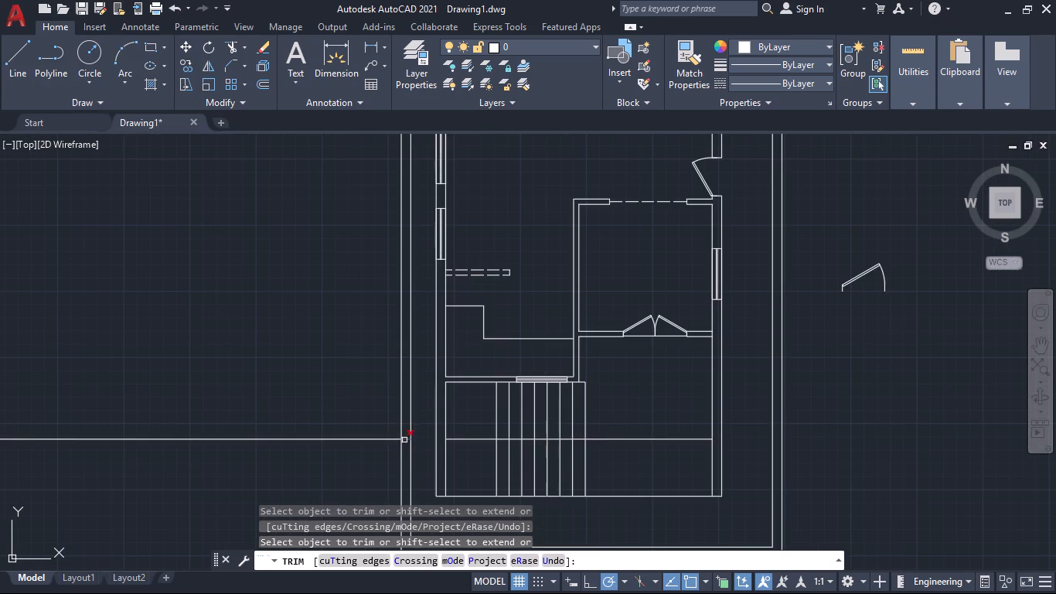
pyautogui.click(404, 440)
pyautogui.click(634, 439)
pyautogui.scroll(-2, 637, 443)
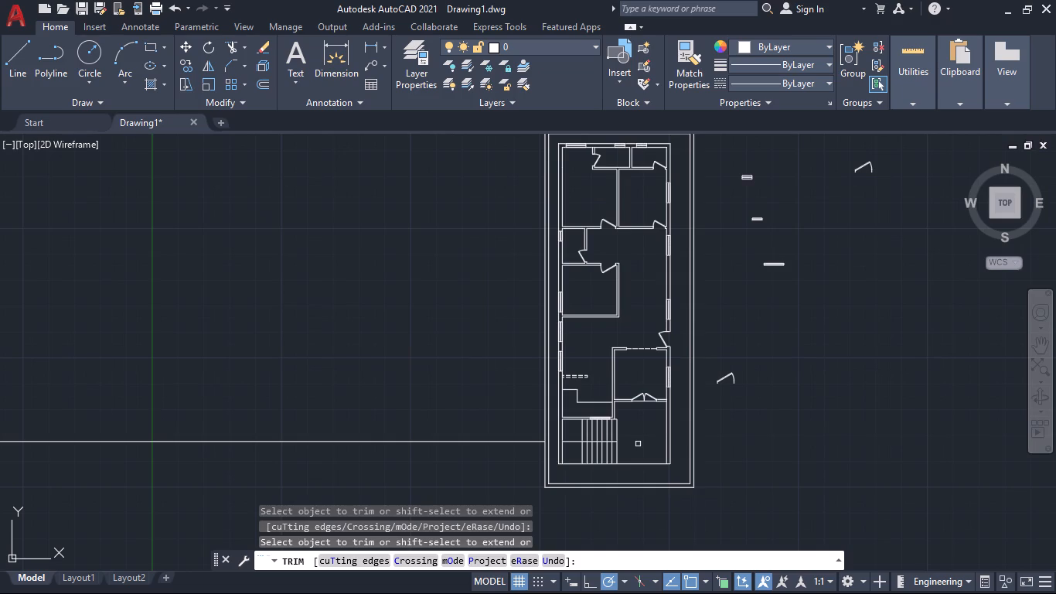
pyautogui.scroll(3, 615, 449)
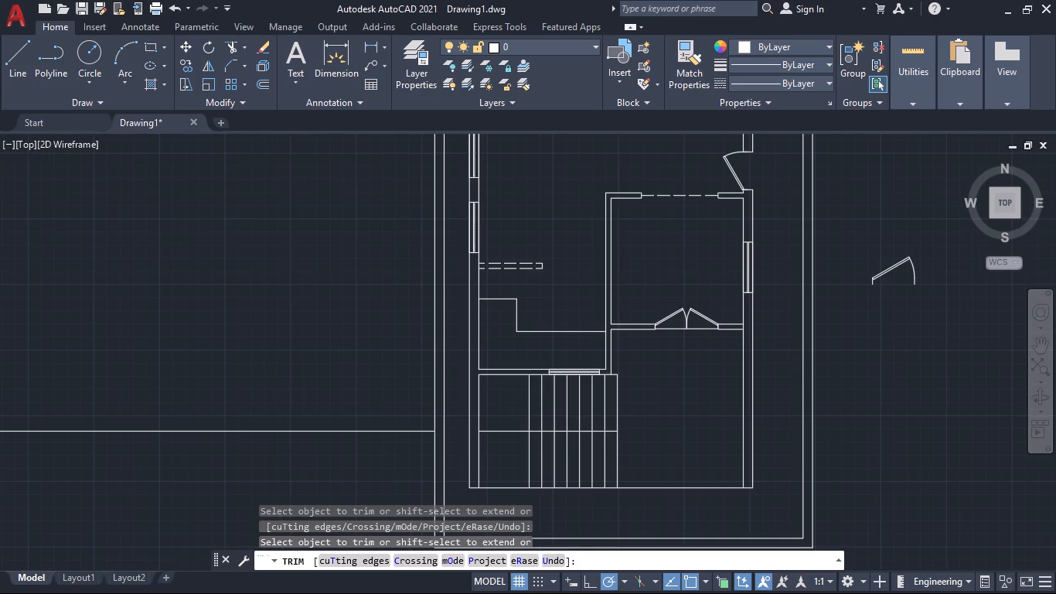
pyautogui.scroll(1, 615, 449)
pyautogui.press('Escape')
# Offset the easternmost tread line 1' further east.
pyautogui.scroll(-1, 615, 449)
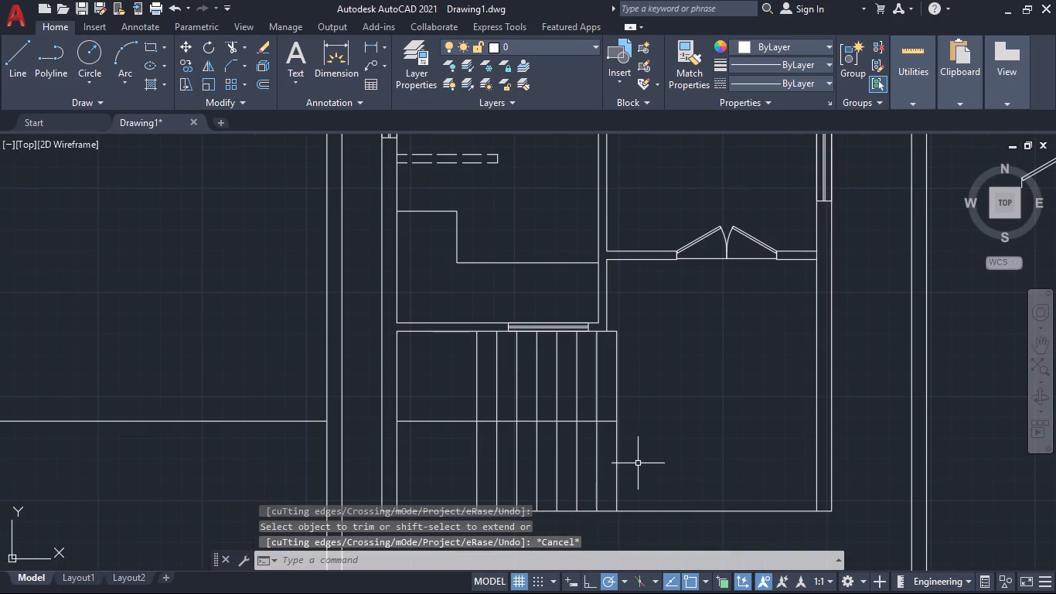
pyautogui.press('o')
pyautogui.press('Return')
pyautogui.press('Return')
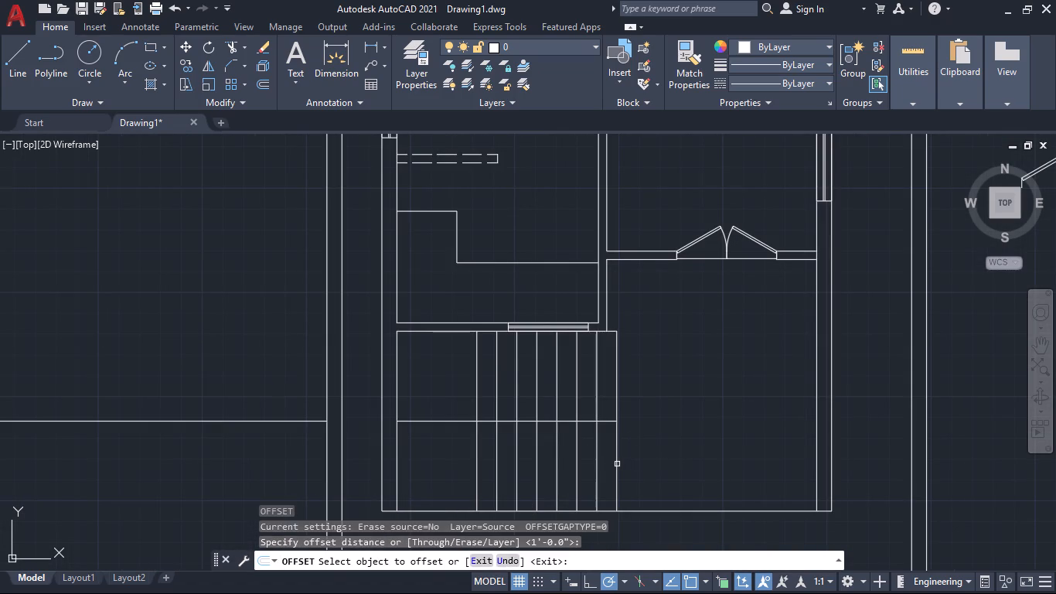
pyautogui.click(617, 464)
pyautogui.click(634, 464)
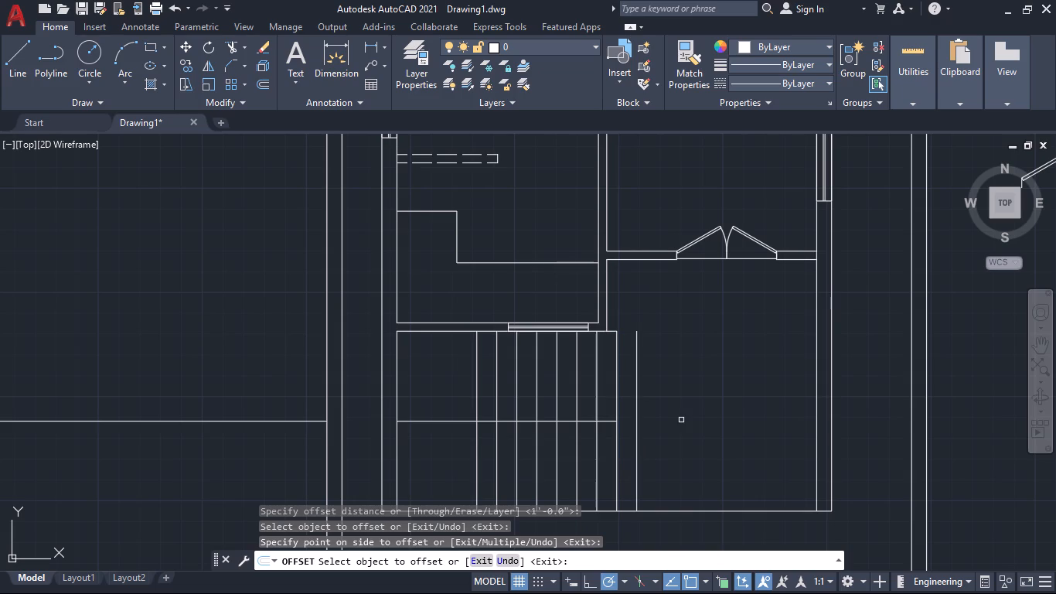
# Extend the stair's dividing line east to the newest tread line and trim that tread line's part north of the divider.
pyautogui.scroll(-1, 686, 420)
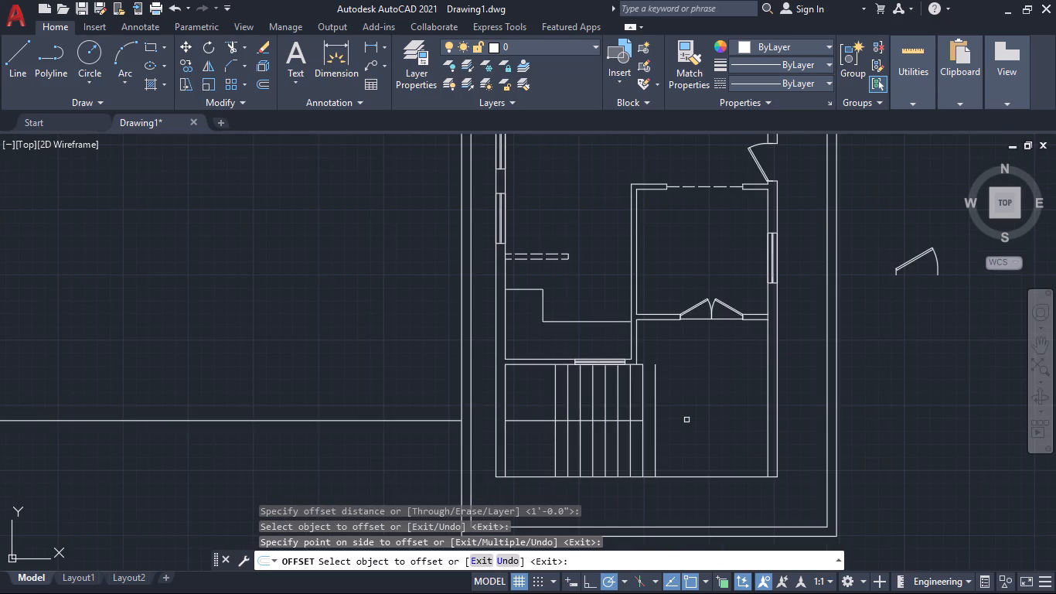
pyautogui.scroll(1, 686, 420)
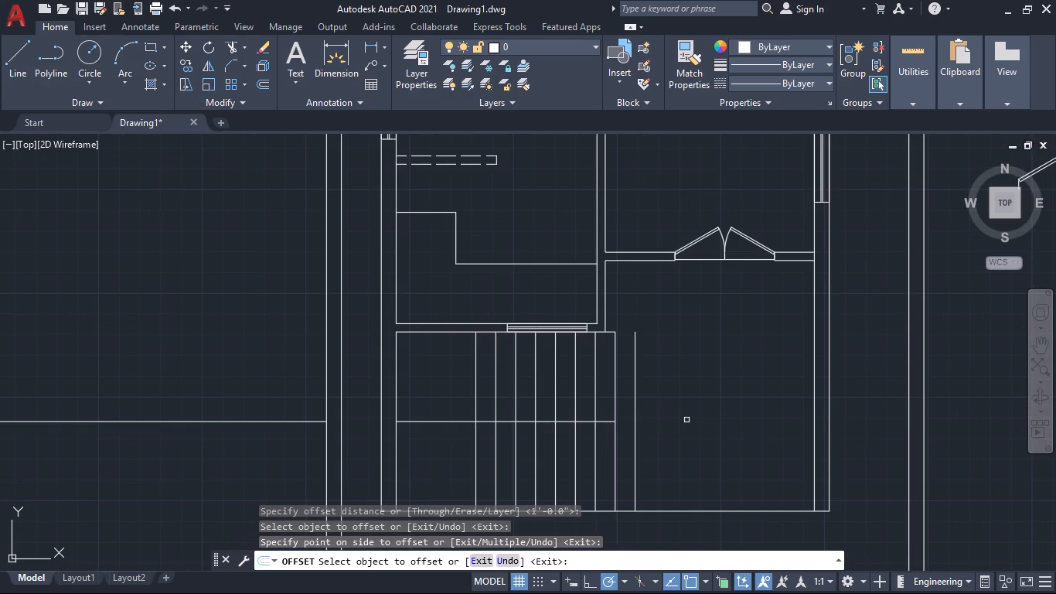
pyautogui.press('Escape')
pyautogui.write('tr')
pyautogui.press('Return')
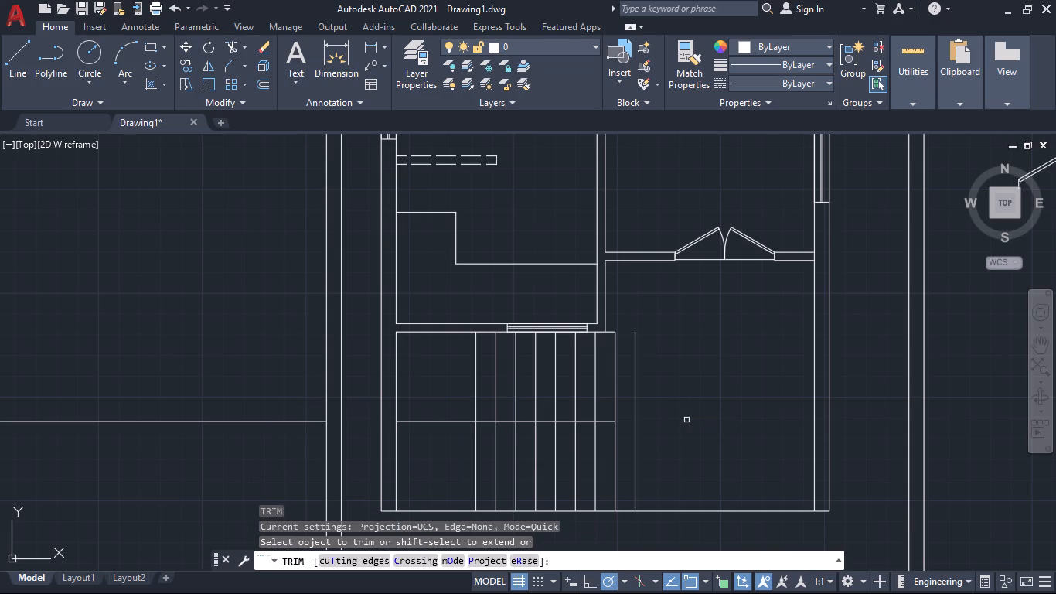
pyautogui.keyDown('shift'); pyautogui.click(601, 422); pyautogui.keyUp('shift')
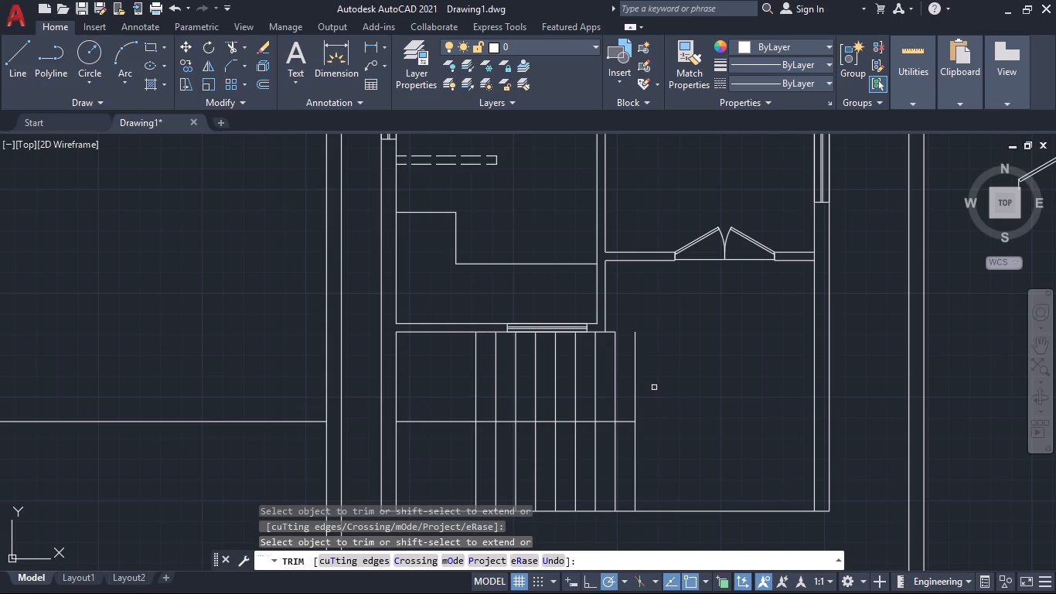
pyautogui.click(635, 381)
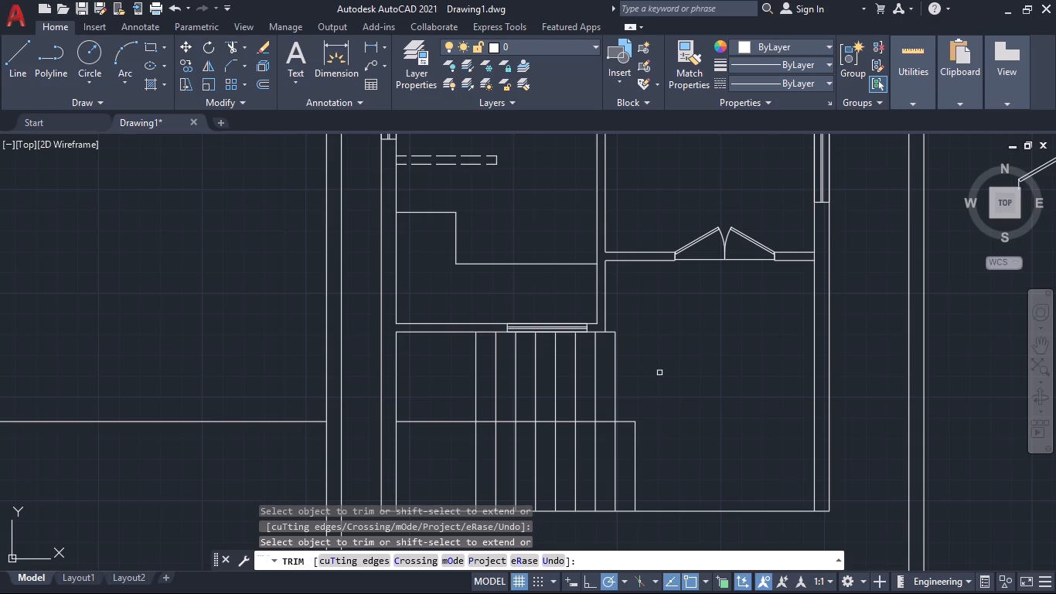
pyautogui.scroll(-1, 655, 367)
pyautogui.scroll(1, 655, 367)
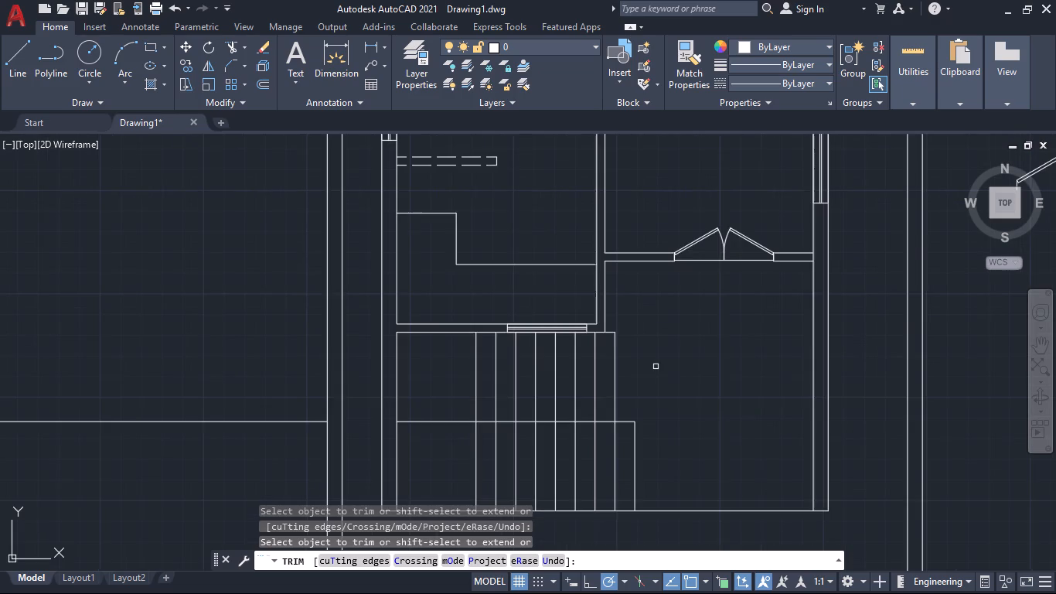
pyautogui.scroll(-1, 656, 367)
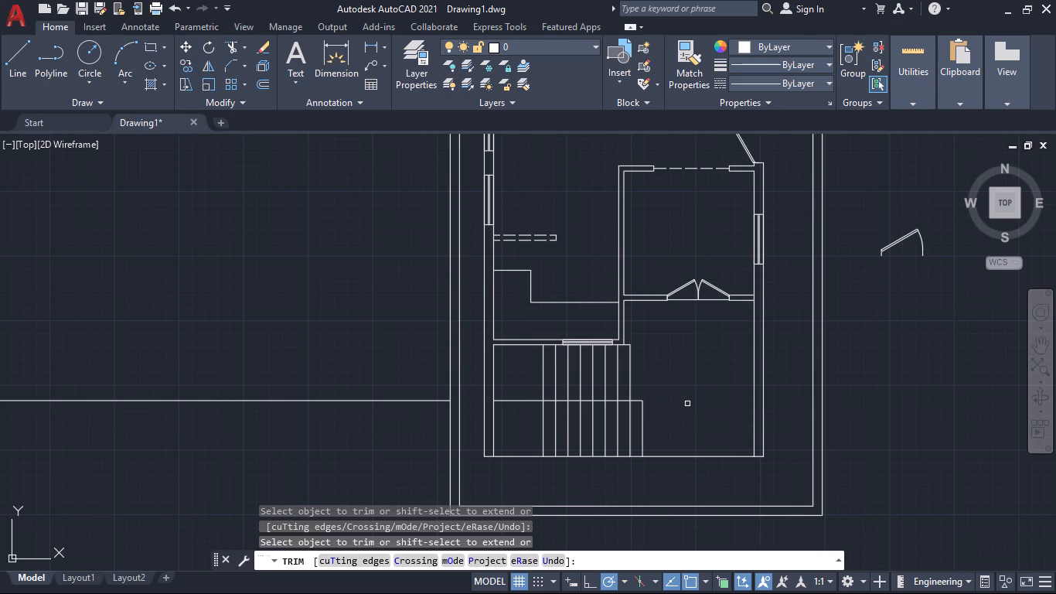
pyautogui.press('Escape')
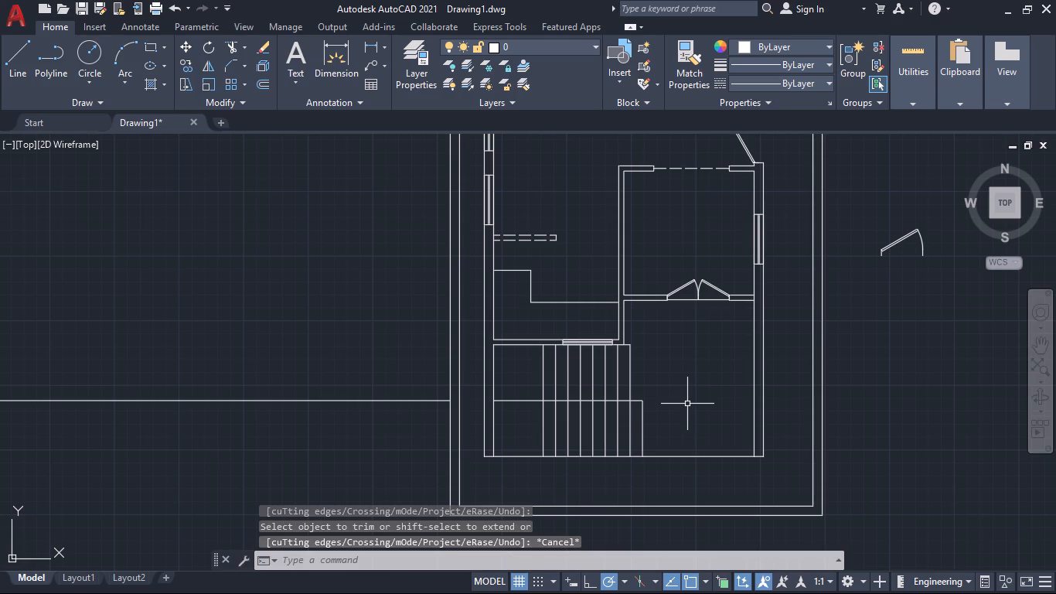
# Offset the house's south wall line 9" inward to form the wall's inner face.
pyautogui.press('o')
pyautogui.press('Return')
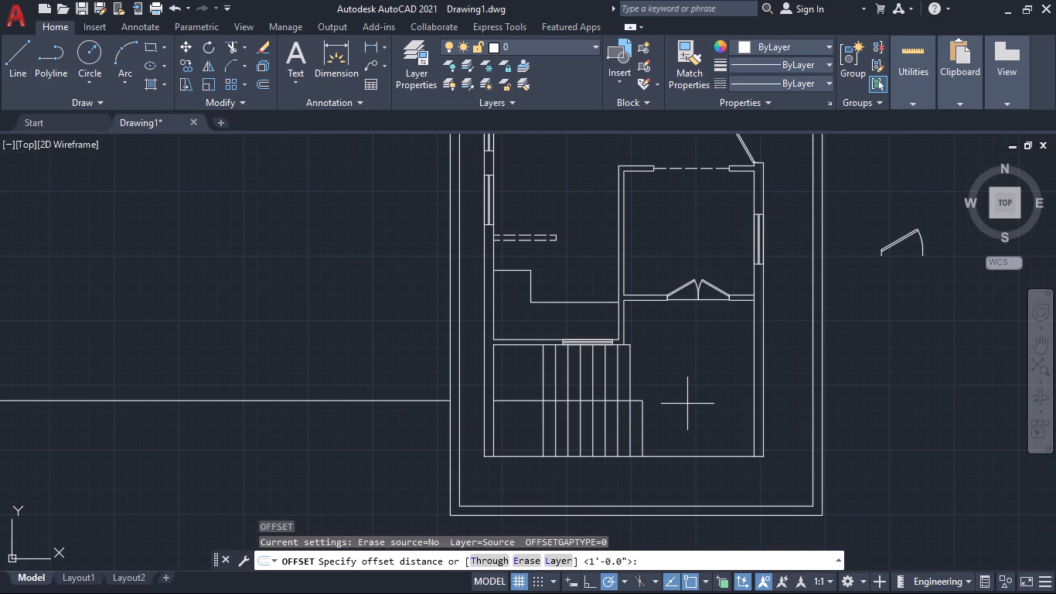
pyautogui.write('9"')
pyautogui.press('Return')
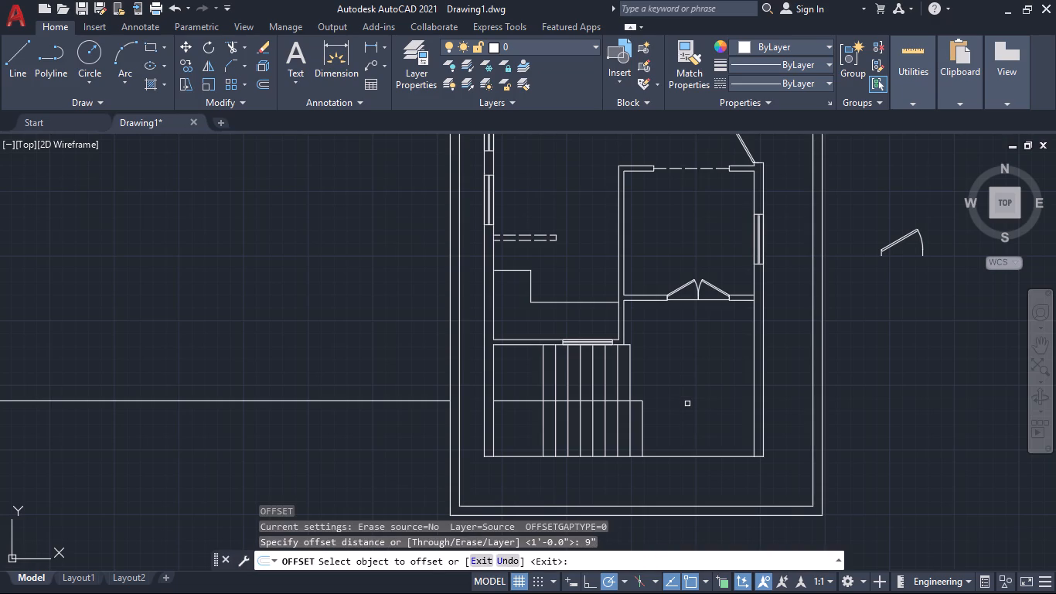
pyautogui.click(526, 456)
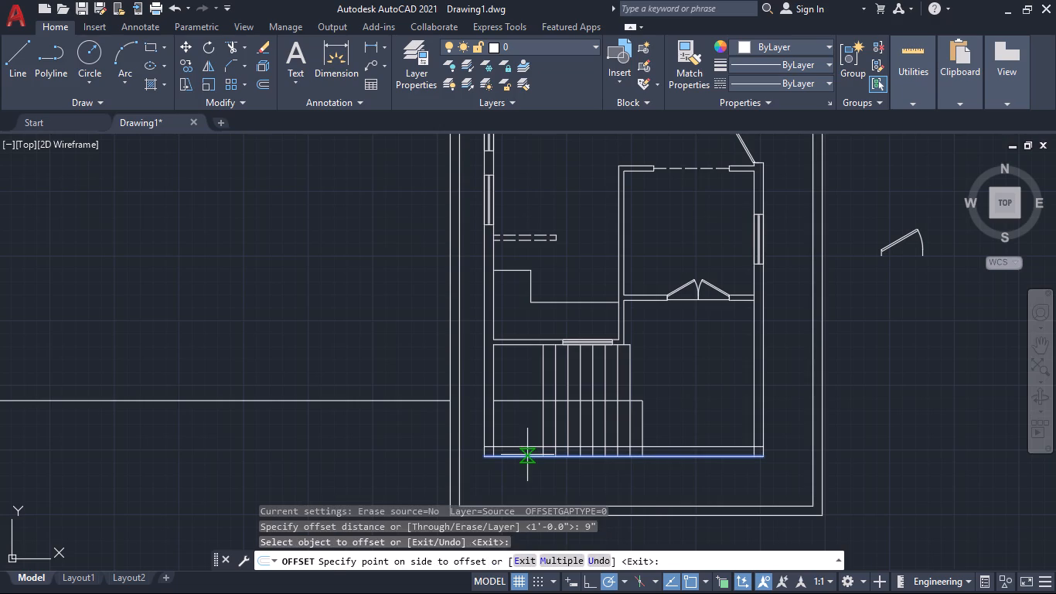
pyautogui.click(532, 427)
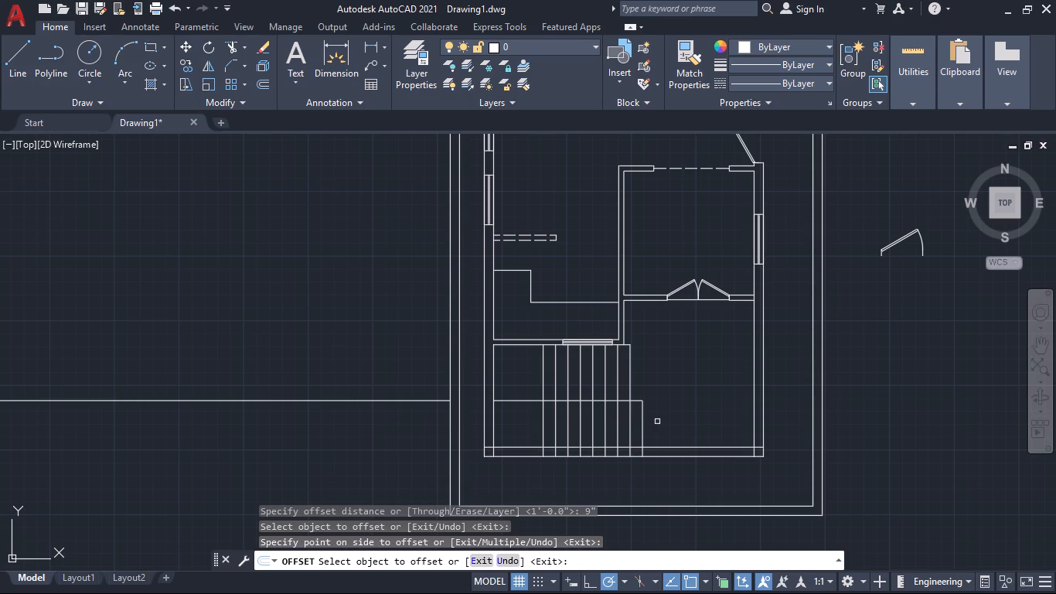
pyautogui.press('Escape')
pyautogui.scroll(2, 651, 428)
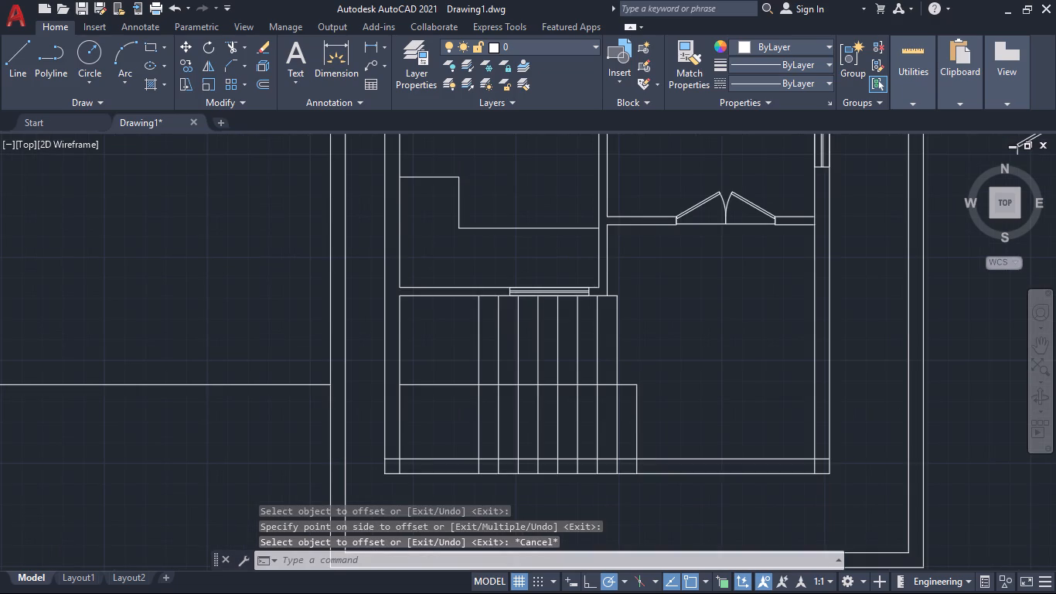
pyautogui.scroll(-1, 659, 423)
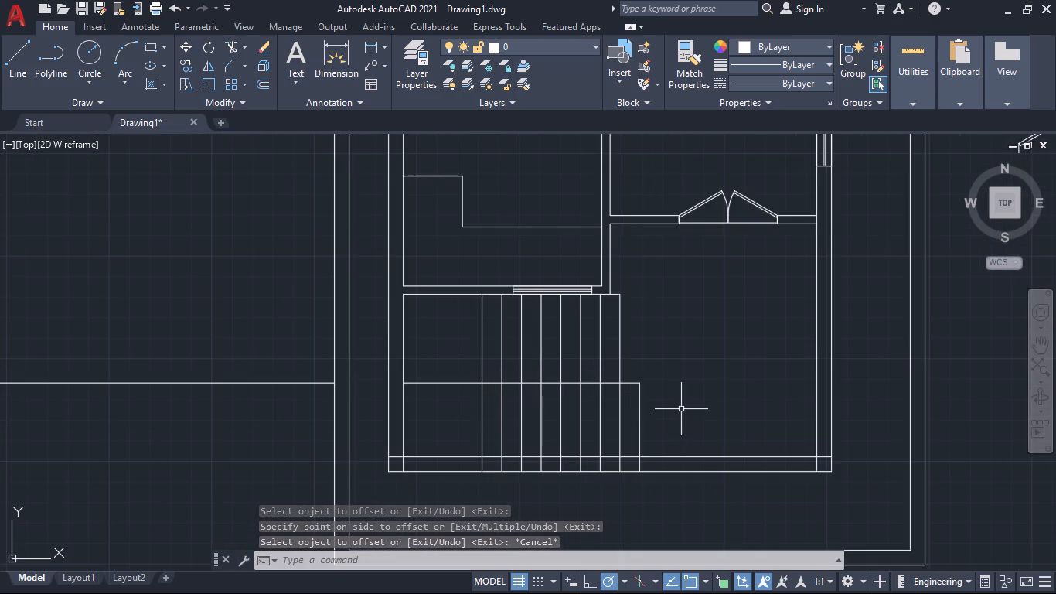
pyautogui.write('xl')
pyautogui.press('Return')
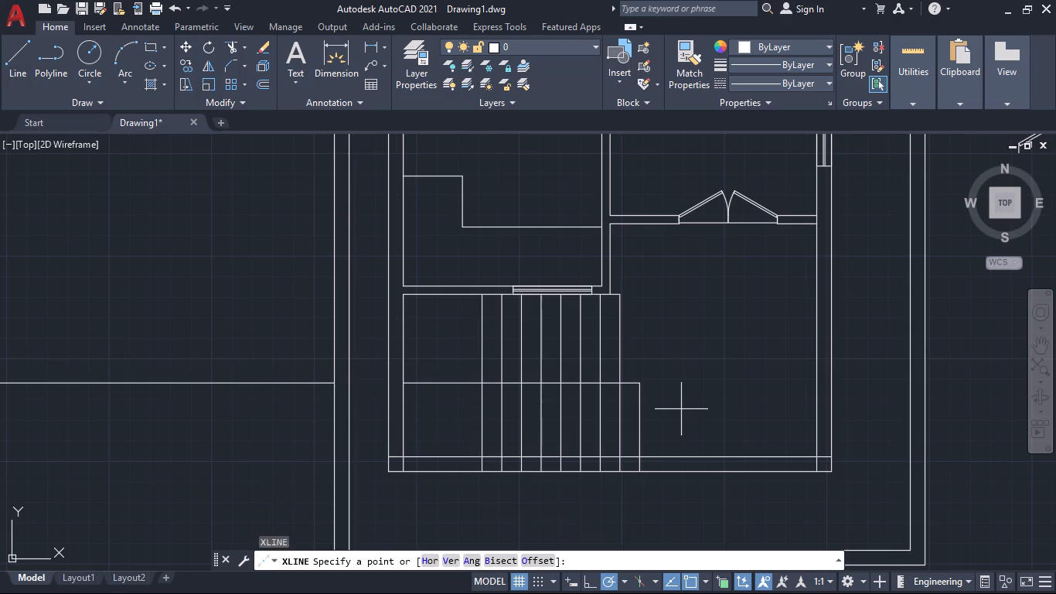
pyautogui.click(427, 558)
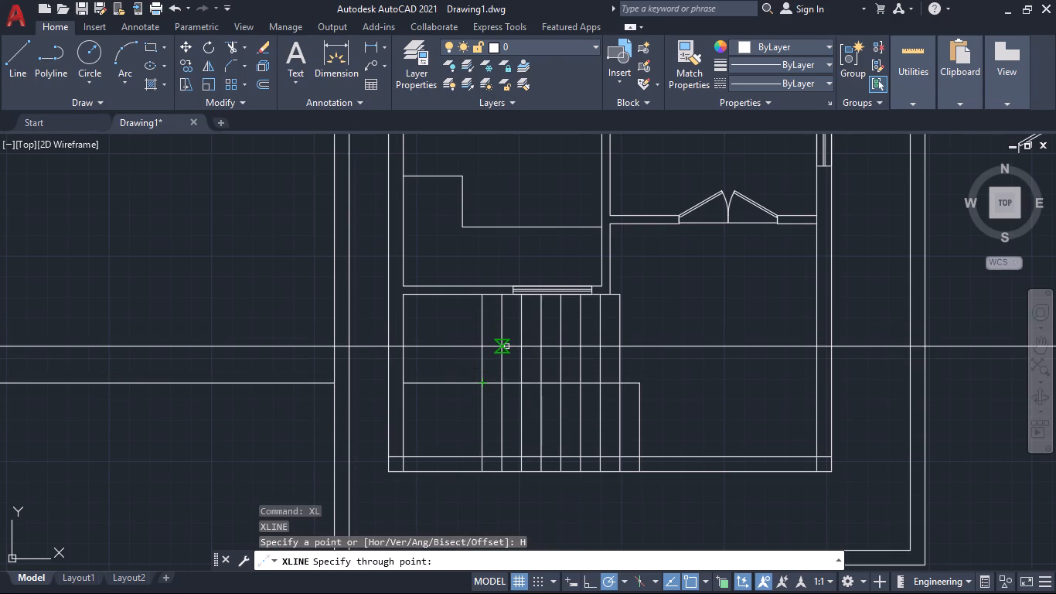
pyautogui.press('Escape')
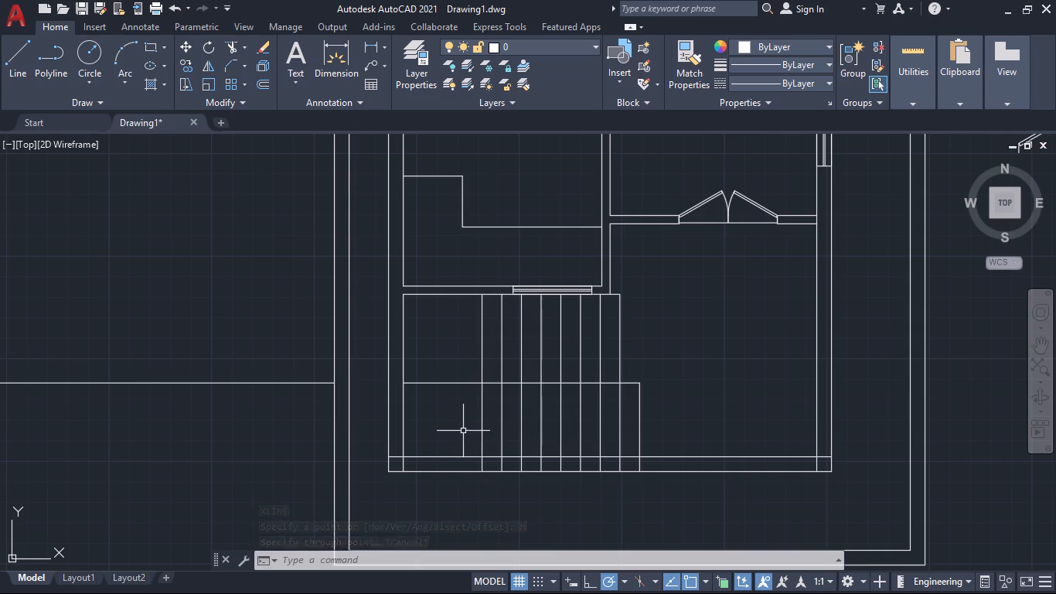
# Trim the tread lines within the south wall's thickness and clean up the inner southwest wall corner.
pyautogui.write('tr')
pyautogui.press('Return')
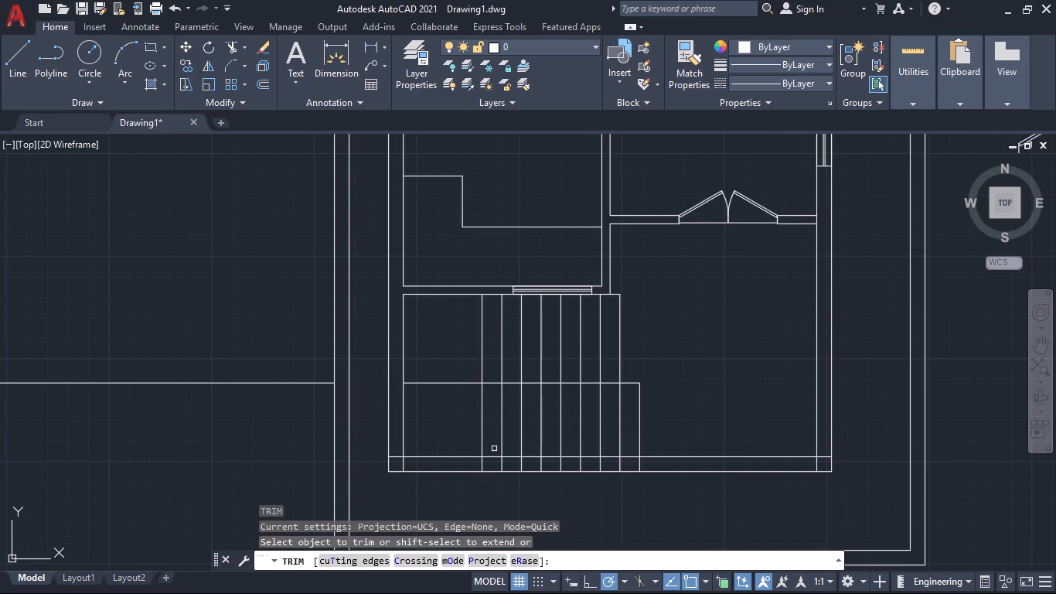
pyautogui.moveTo(457, 466); pyautogui.dragTo(639, 466)
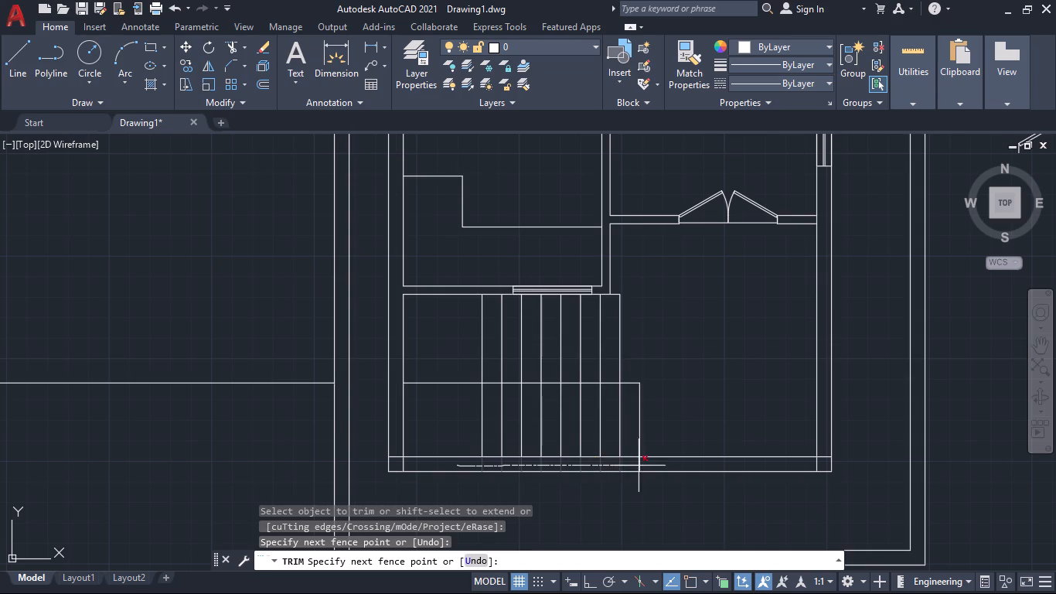
pyautogui.moveTo(639, 466); pyautogui.dragTo(652, 463)
pyautogui.click(401, 463)
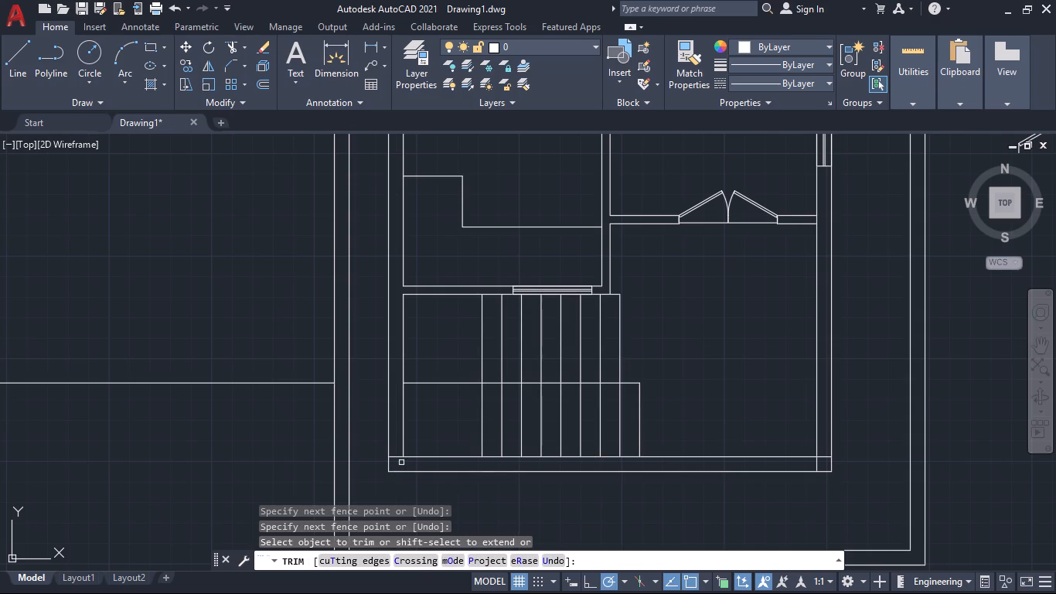
pyautogui.click(399, 459)
pyautogui.scroll(1, 447, 427)
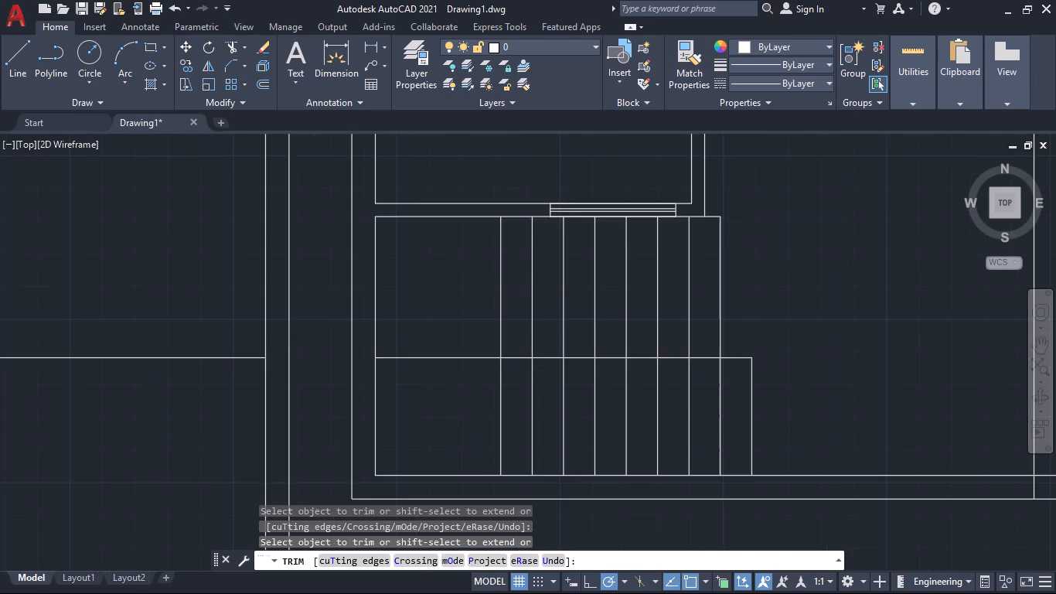
pyautogui.scroll(-1, 447, 427)
pyautogui.press('Escape')
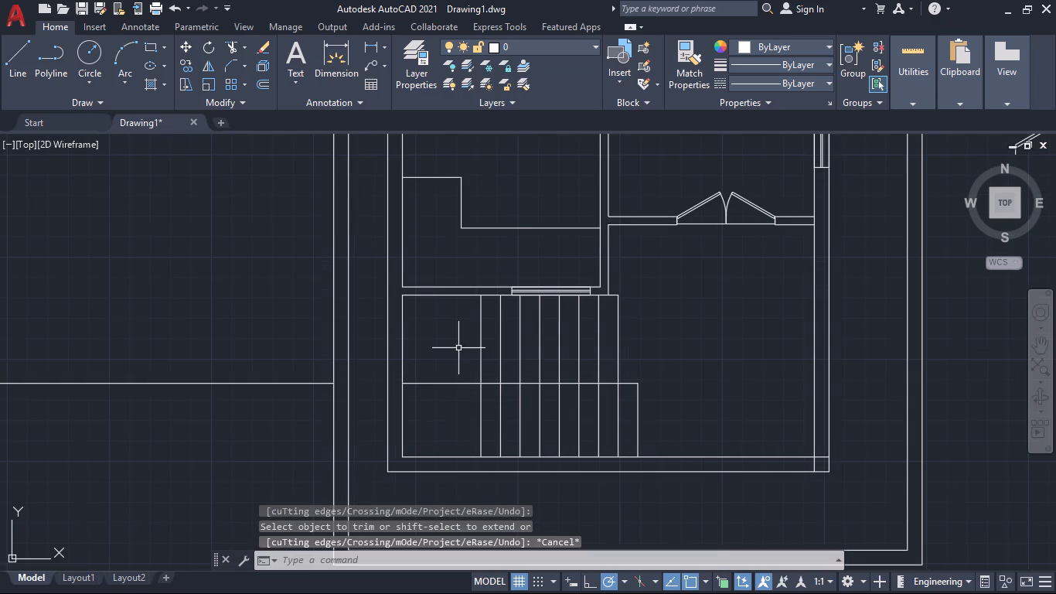
# Measure the widths of the south and north stair flights with temporary dimensions, and undo the placed dimension.
pyautogui.click(342, 56)
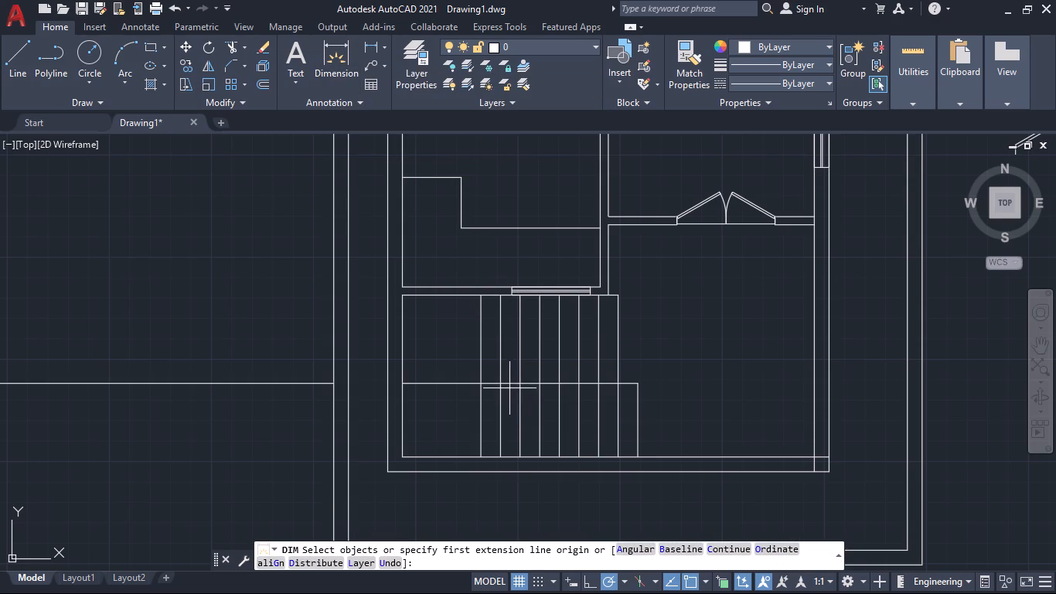
pyautogui.click(502, 385)
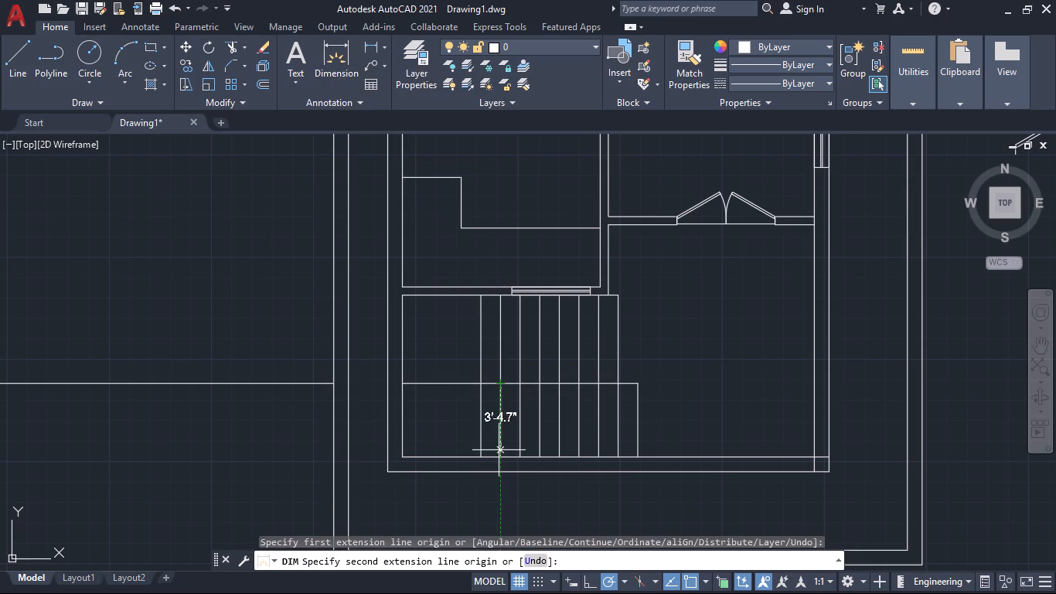
pyautogui.click(499, 459)
pyautogui.click(672, 456)
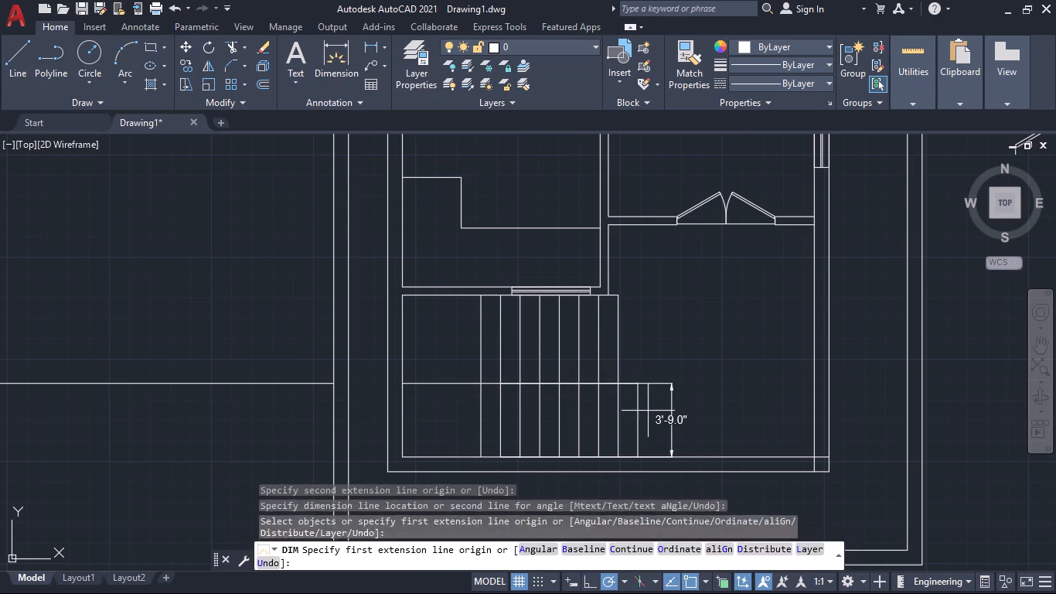
pyautogui.click(623, 299)
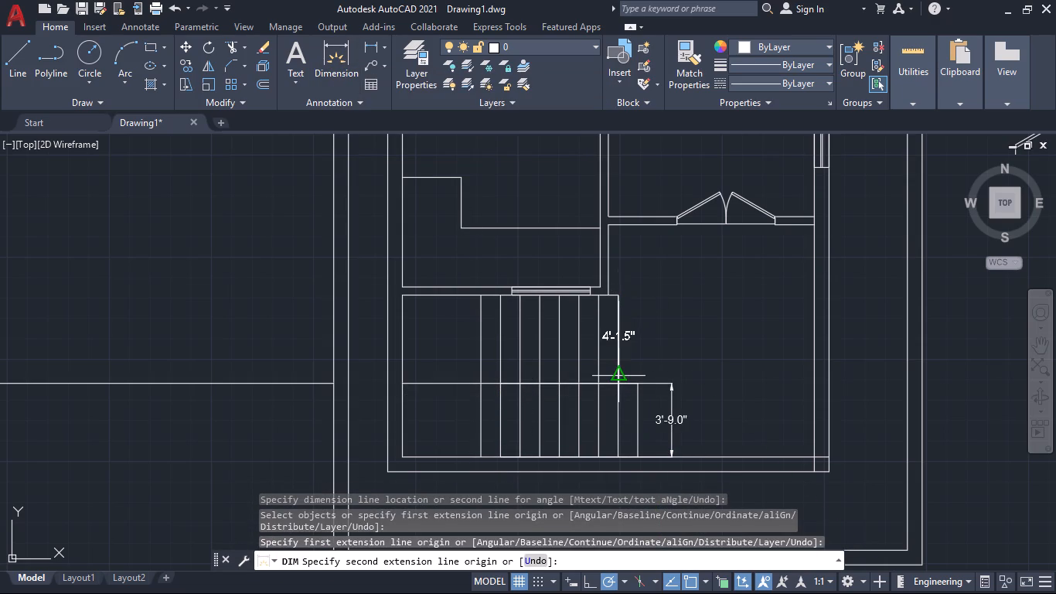
pyautogui.click(618, 384)
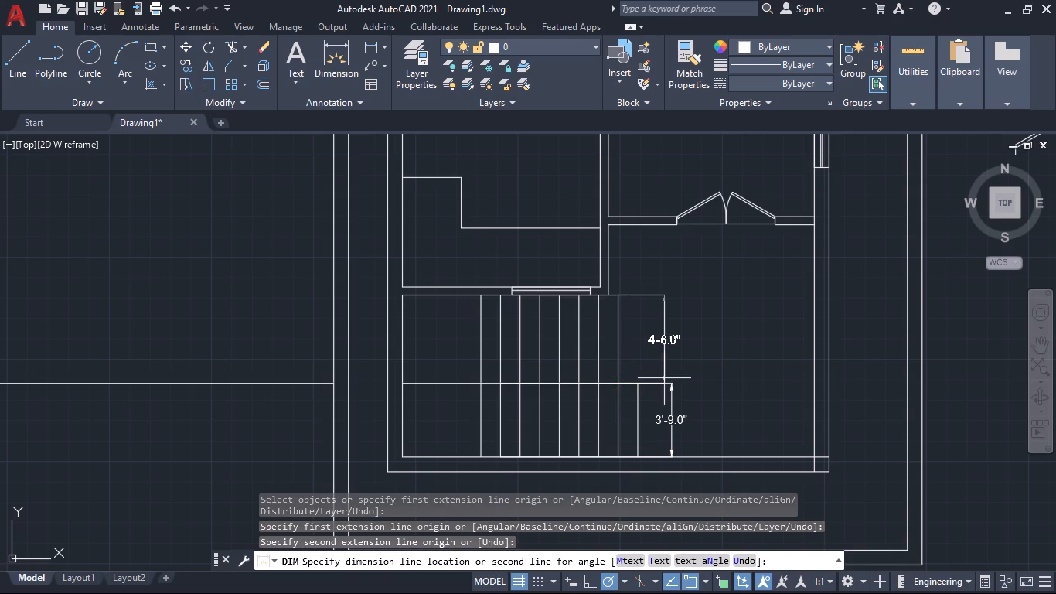
pyautogui.press('Escape')
pyautogui.press('Escape')
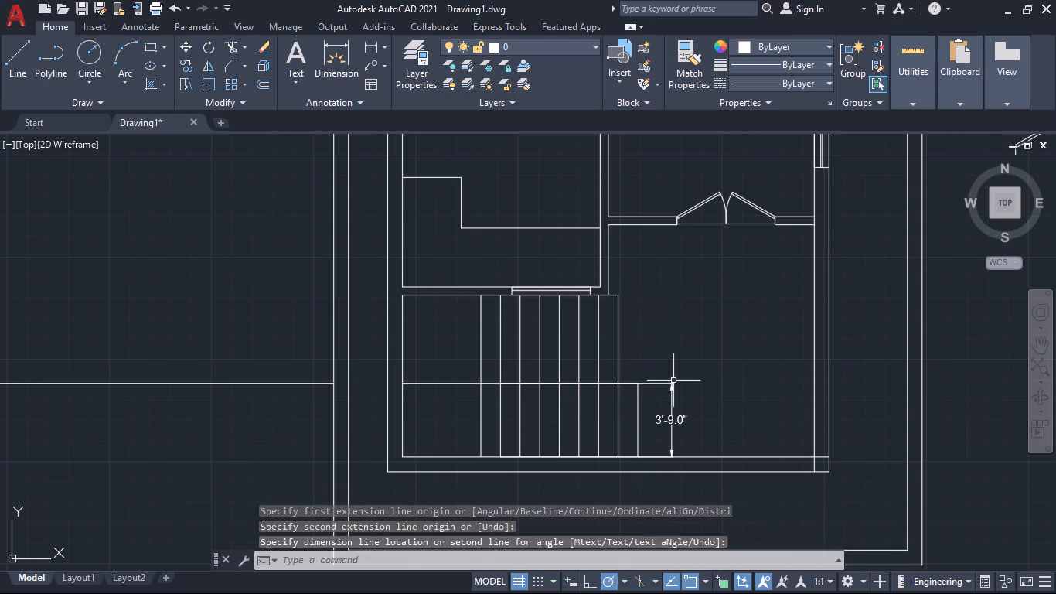
pyautogui.hotkey('ctrl', 'z')
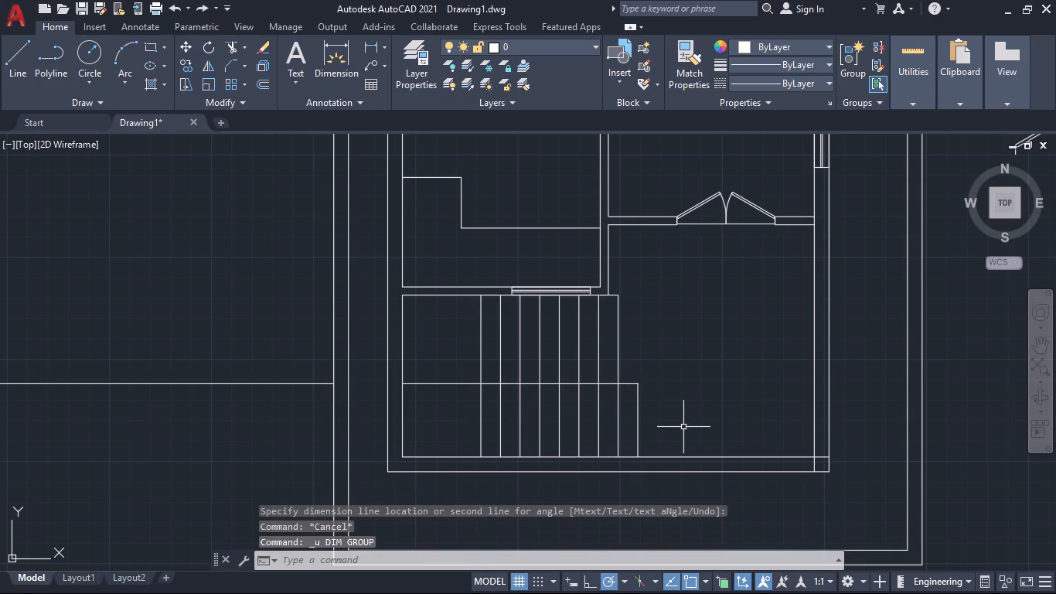
# Delete all the stair tread lines together with the horizontal dividing line between the flights.
pyautogui.click(680, 422)
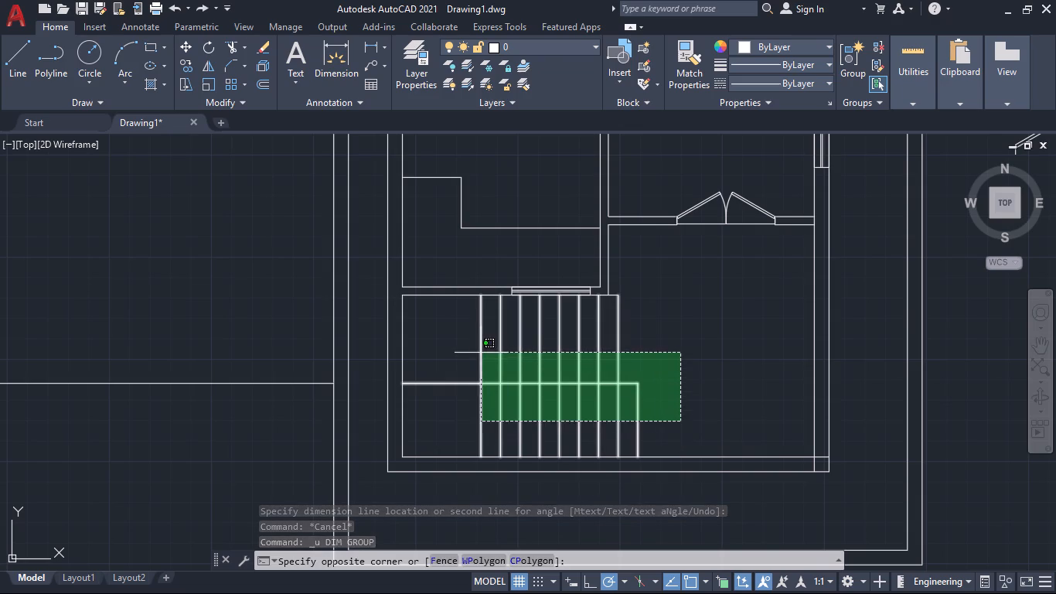
pyautogui.click(459, 349)
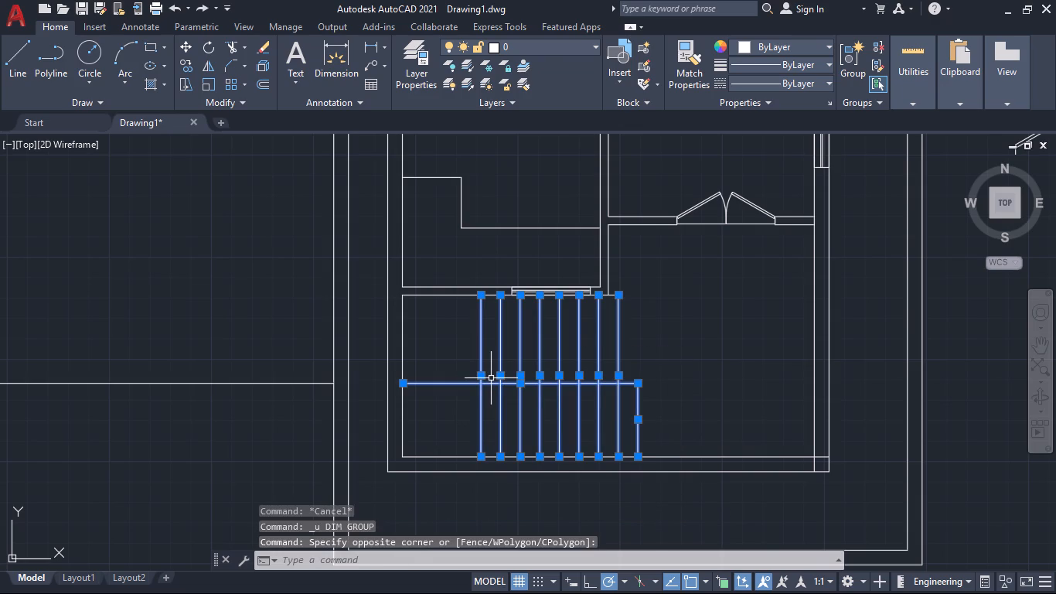
pyautogui.press('Delete')
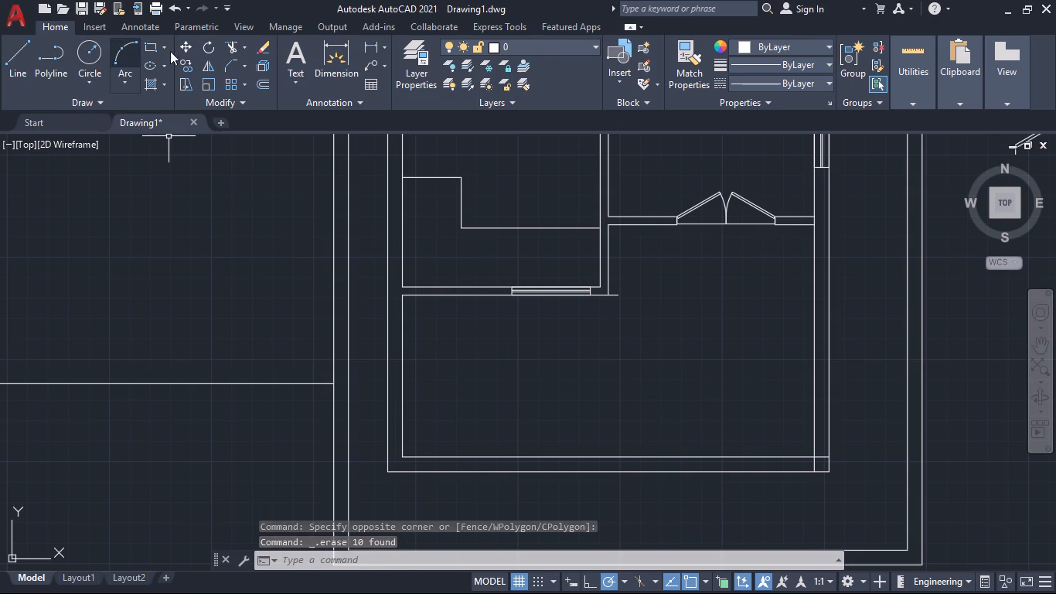
# Offset the west wall's inner face 4' east within the southernmost space to form the stair landing edge.
pyautogui.press('o')
pyautogui.press('Return')
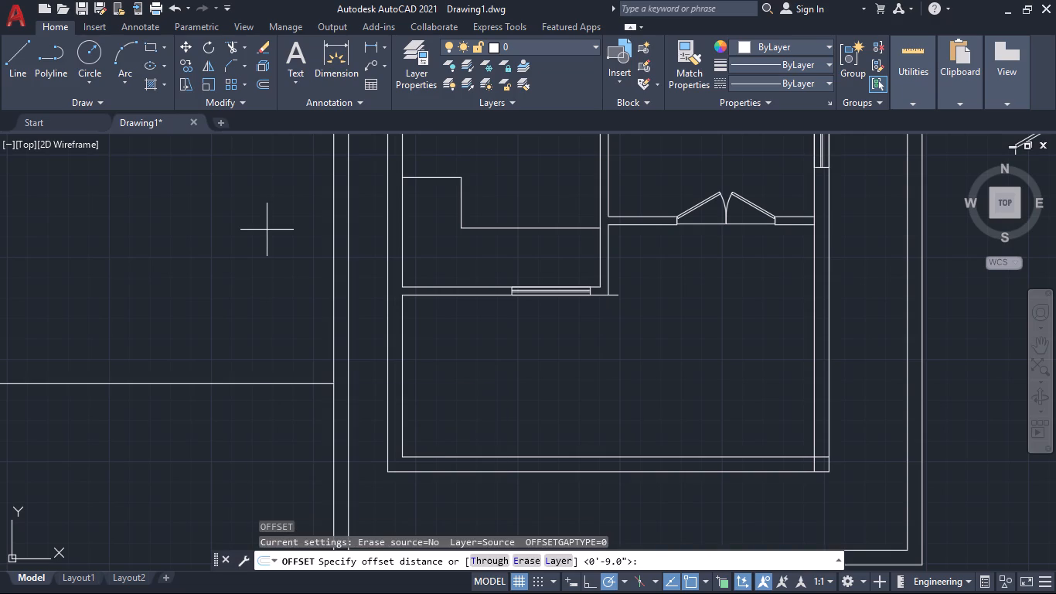
pyautogui.write('4;')
pyautogui.press('BackSpace')
pyautogui.press("'")
pyautogui.press('Return')
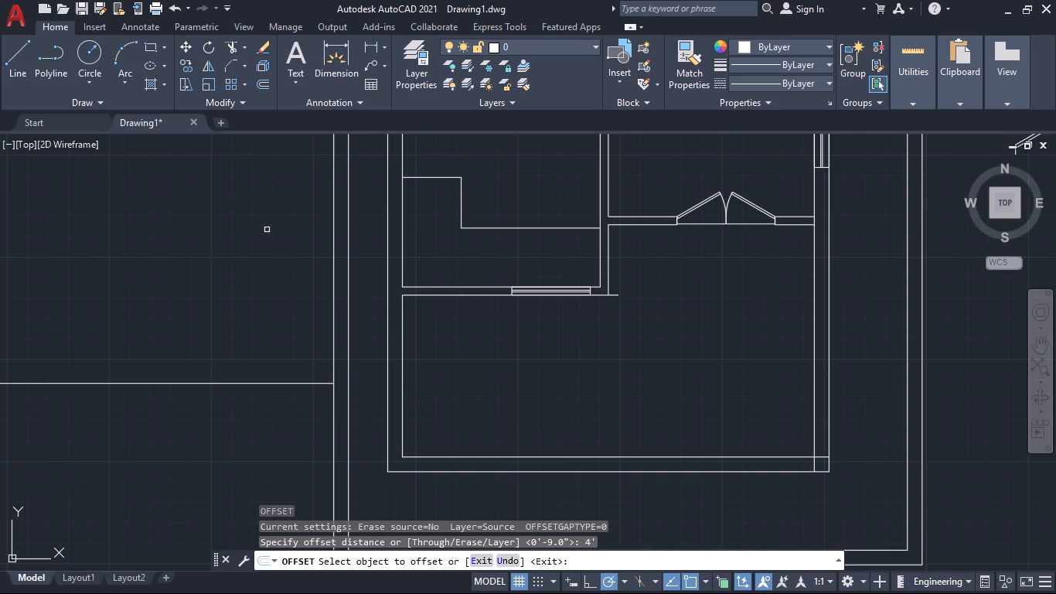
pyautogui.click(403, 391)
pyautogui.click(440, 391)
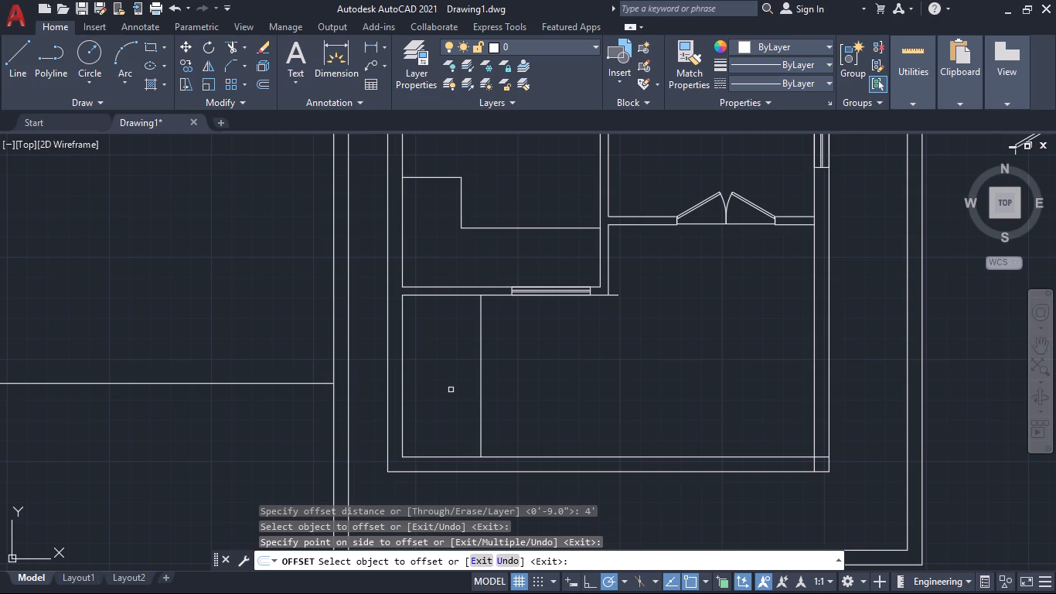
pyautogui.press('Return')
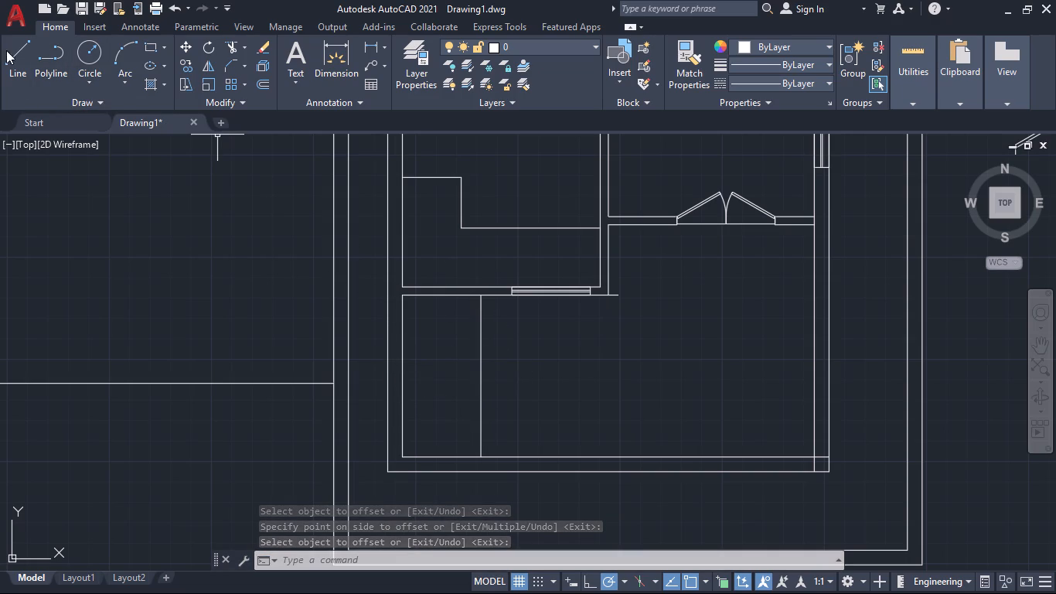
# Draw a horizontal construction line through the midpoint of the landing edge to divide the two stair flights.
pyautogui.write('xl')
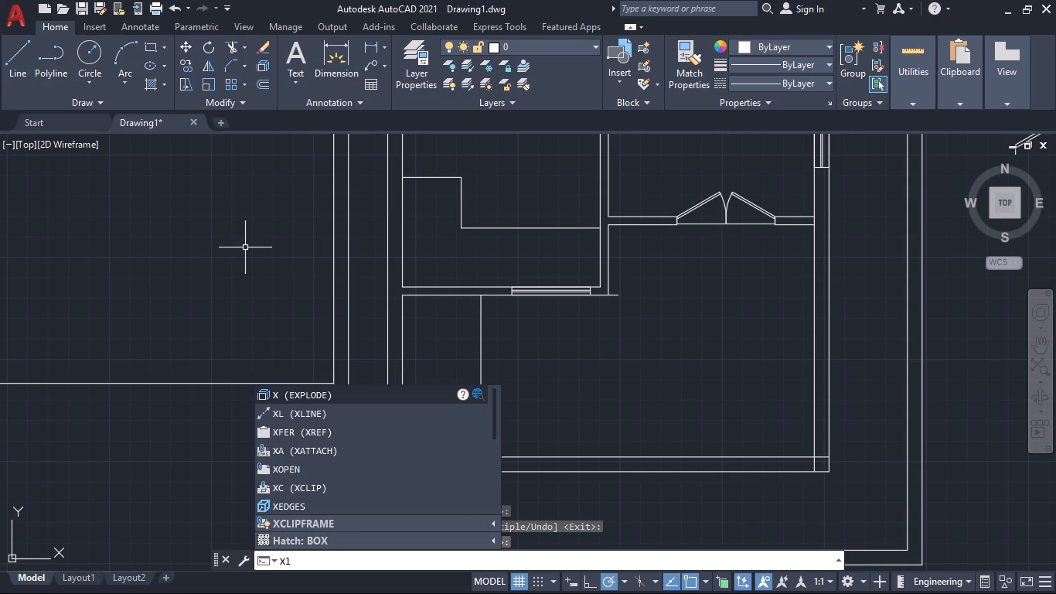
pyautogui.press('Return')
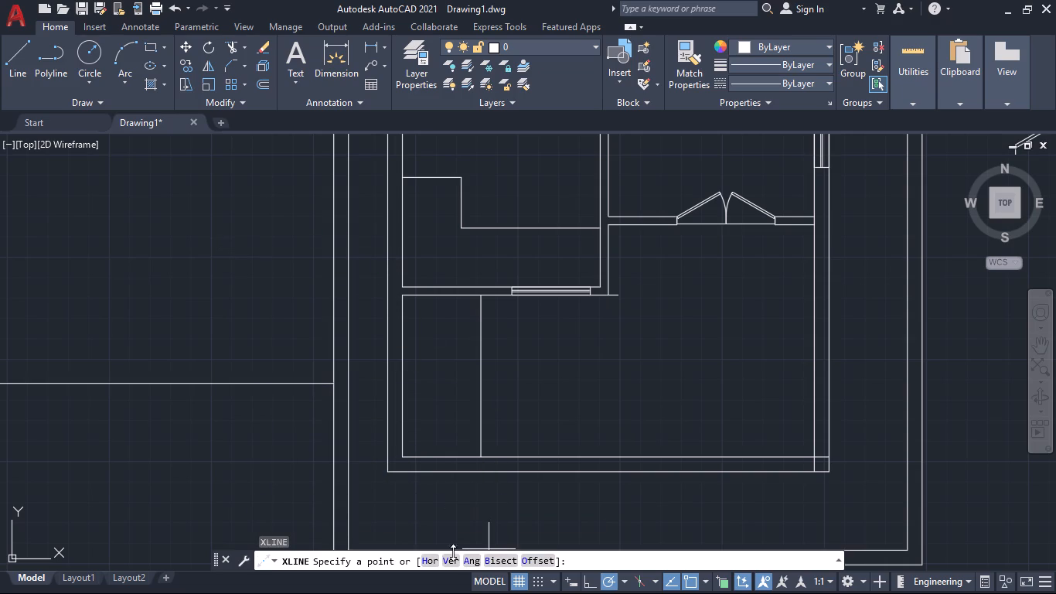
pyautogui.click(428, 562)
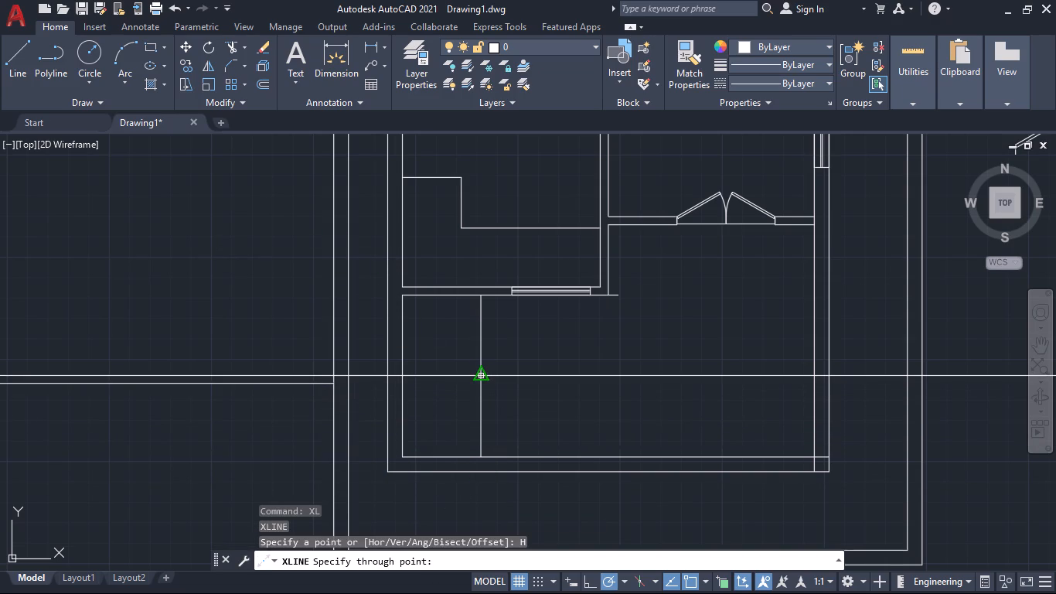
pyautogui.click(485, 370)
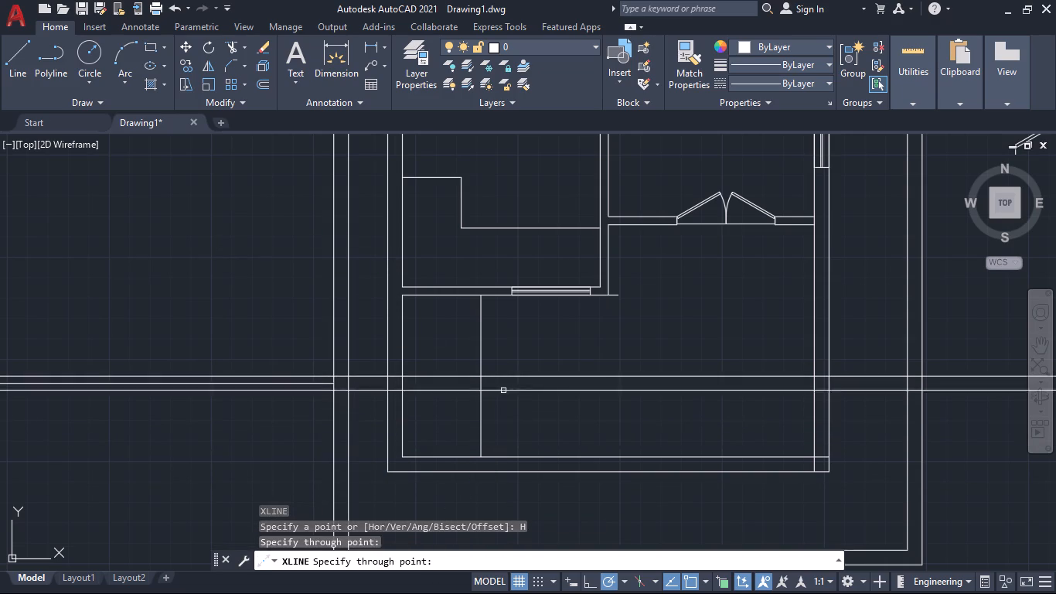
pyautogui.press('Escape')
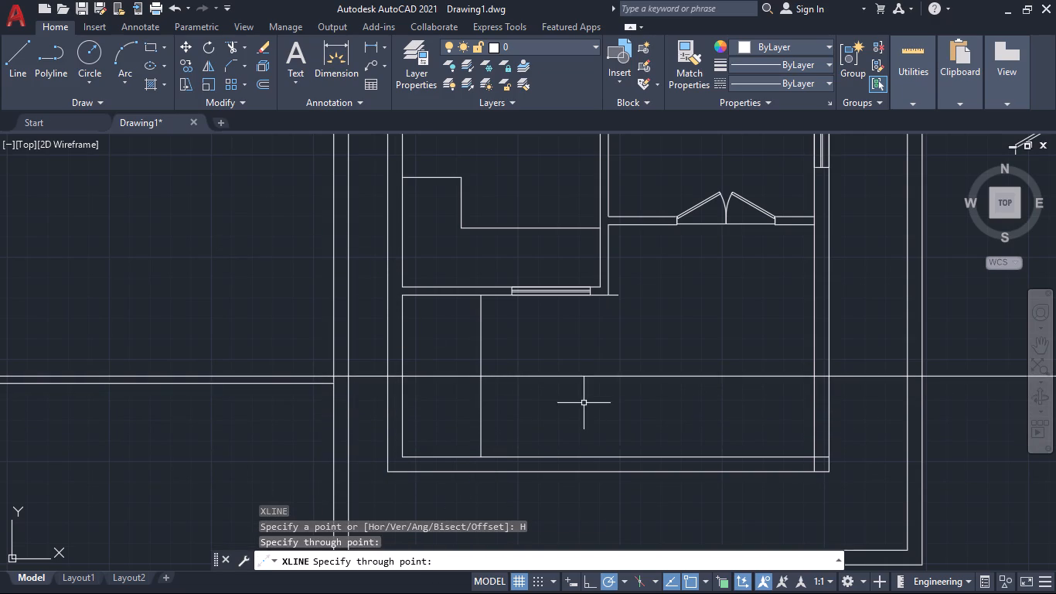
# Measure the stair flight widths north and south of the dividing line with temporary dimensions, and undo the dimensions.
pyautogui.scroll(-4, 377, 411)
pyautogui.scroll(3, 306, 425)
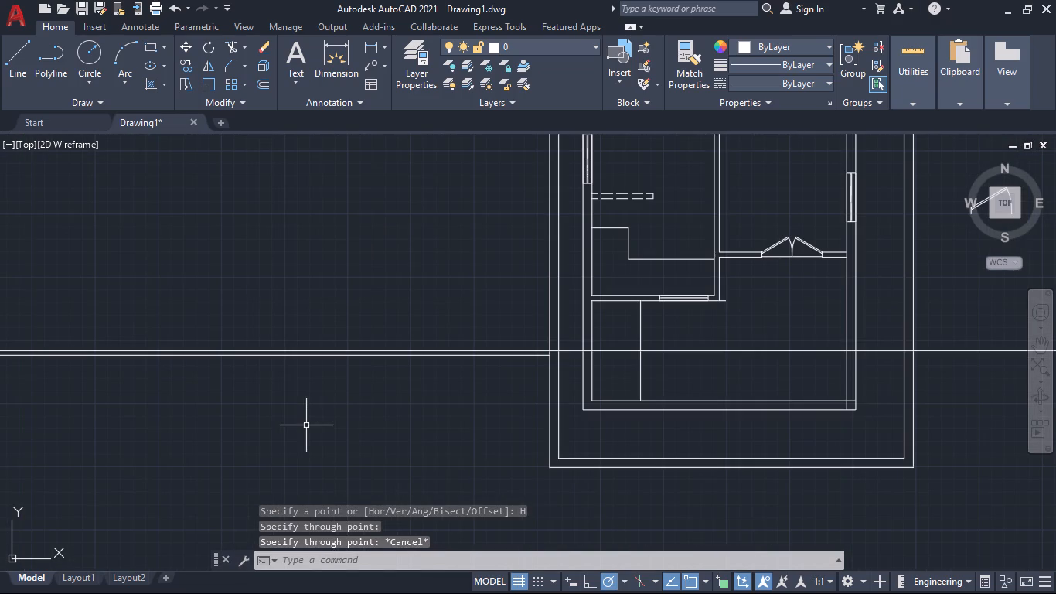
pyautogui.moveTo(398, 432); pyautogui.dragTo(225, 432, button='middle')
pyautogui.scroll(1, 398, 432)
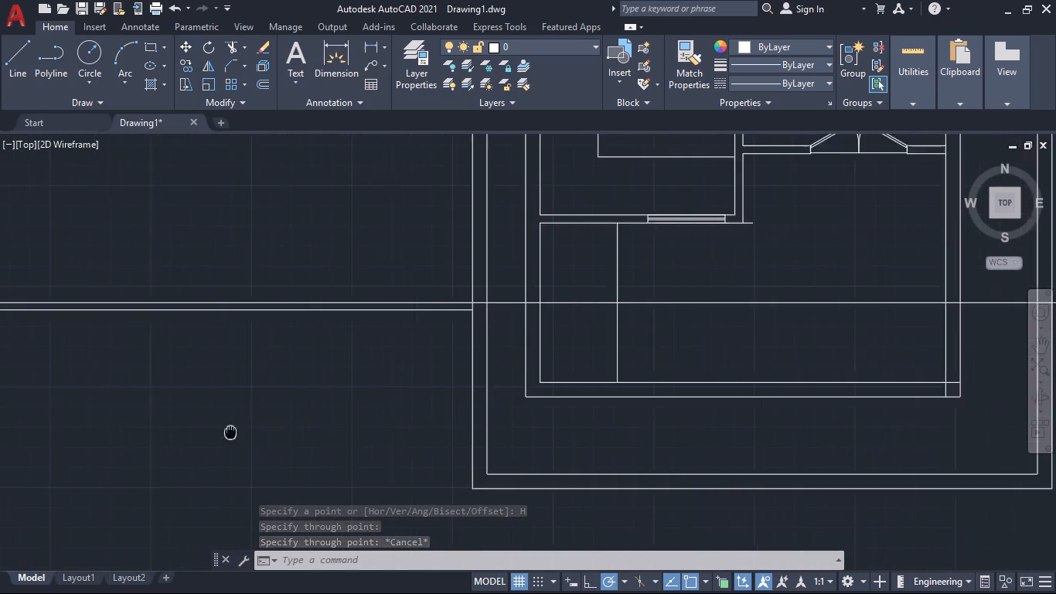
pyautogui.moveTo(225, 432); pyautogui.dragTo(20, 418, button='middle')
pyautogui.click(331, 63)
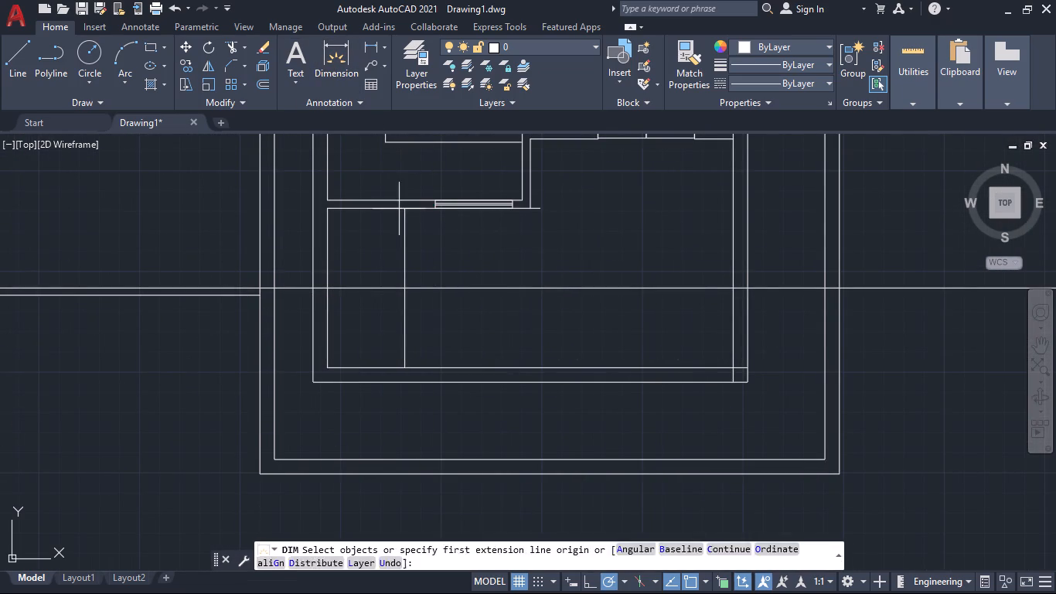
pyautogui.click(404, 213)
pyautogui.click(402, 289)
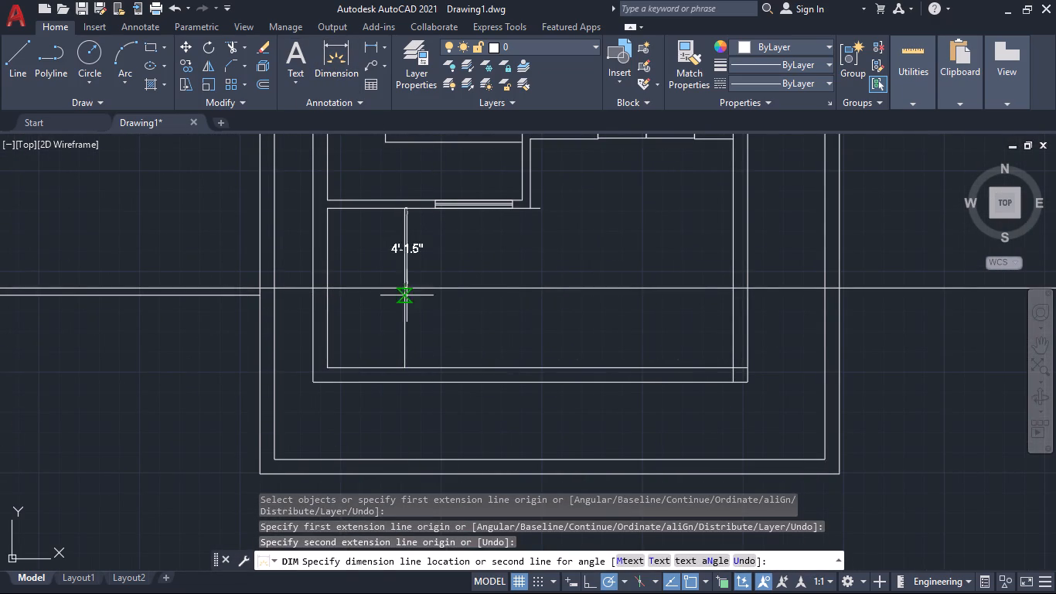
pyautogui.click(440, 292)
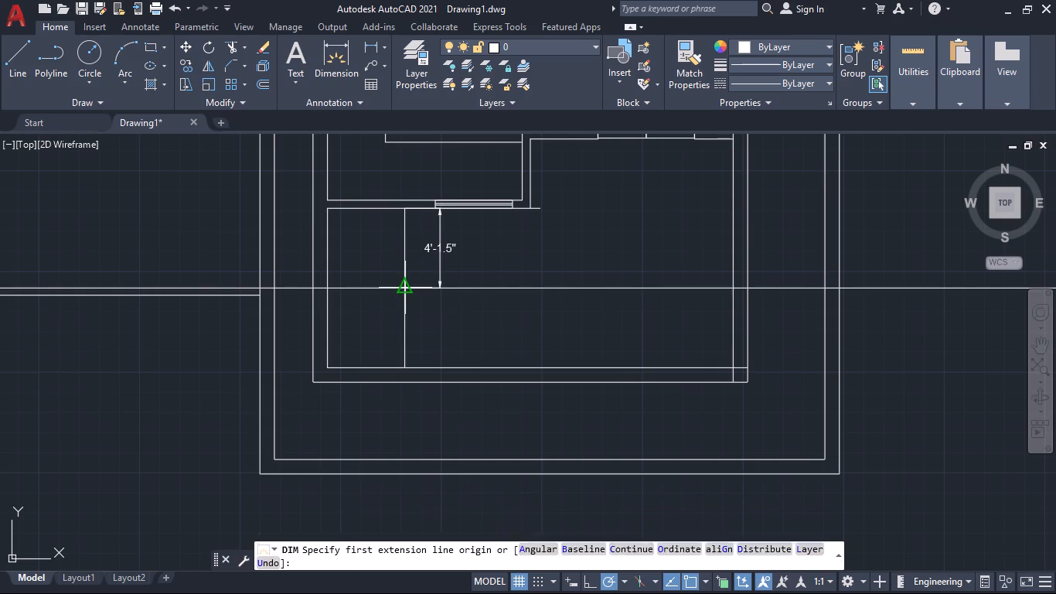
pyautogui.click(405, 290)
pyautogui.click(405, 367)
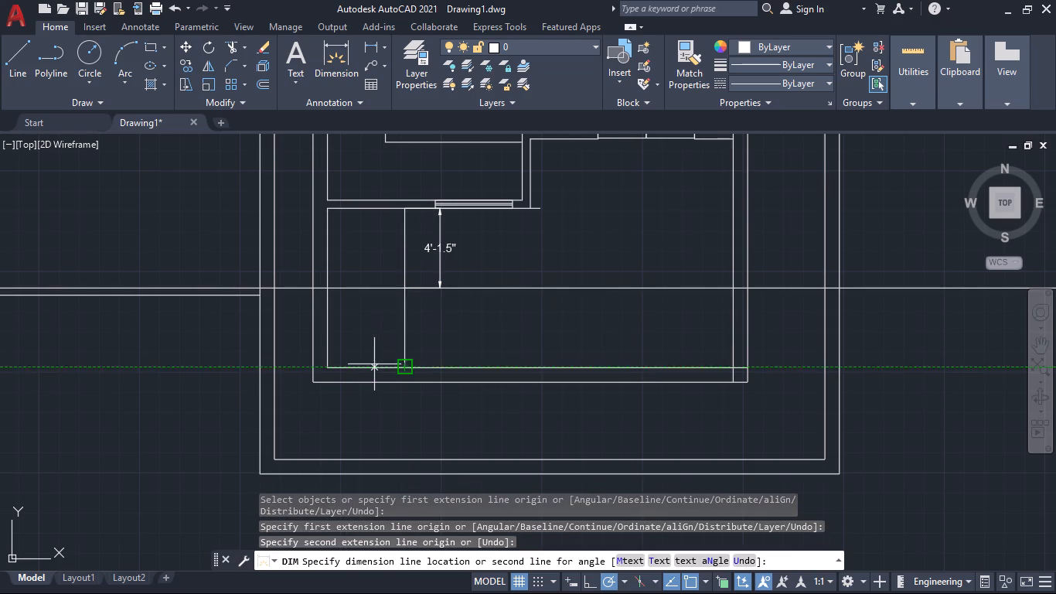
pyautogui.click(374, 364)
pyautogui.press('Escape')
pyautogui.hotkey('ctrl', 'z')
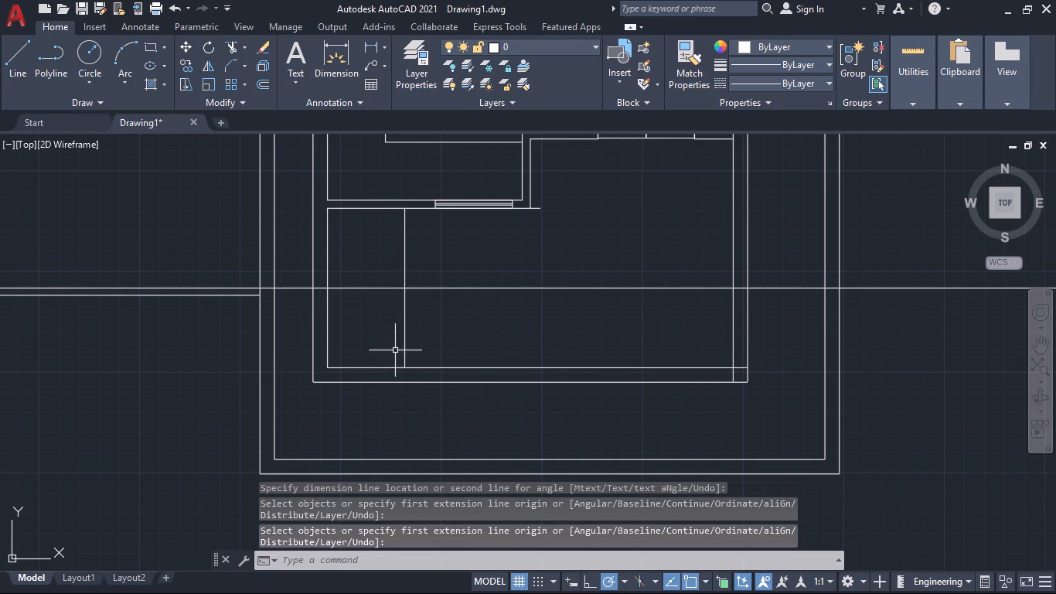
pyautogui.hotkey('ctrl', 'z')
pyautogui.scroll(-1, 396, 343)
pyautogui.scroll(2, 367, 347)
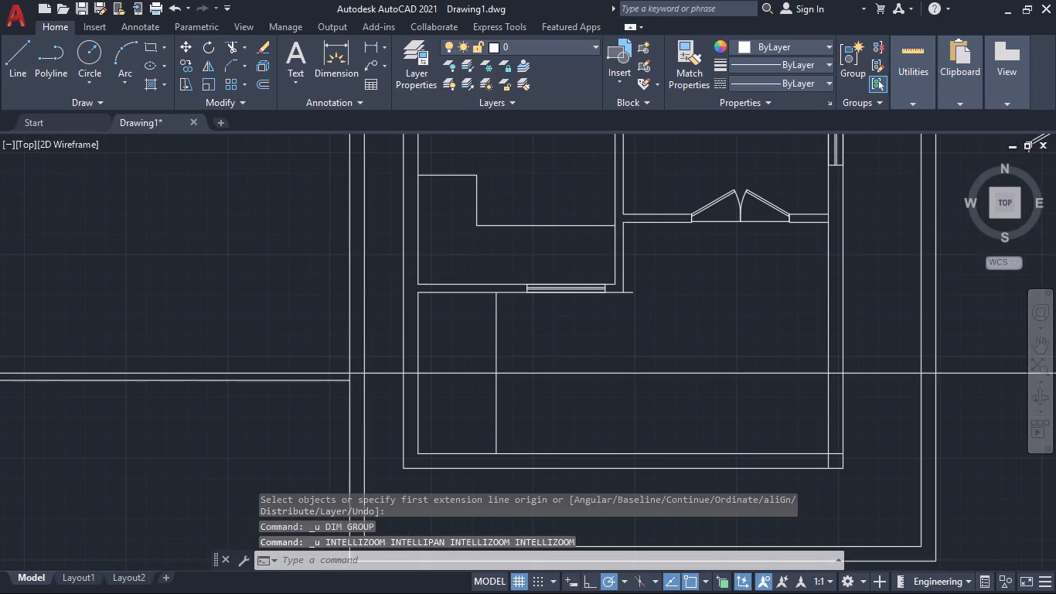
# Trim the horizontal construction line back to the boundary wall's inner face on the west and the house's inner east wall face.
pyautogui.scroll(-2, 368, 346)
pyautogui.scroll(1, 330, 371)
pyautogui.scroll(-1, 330, 371)
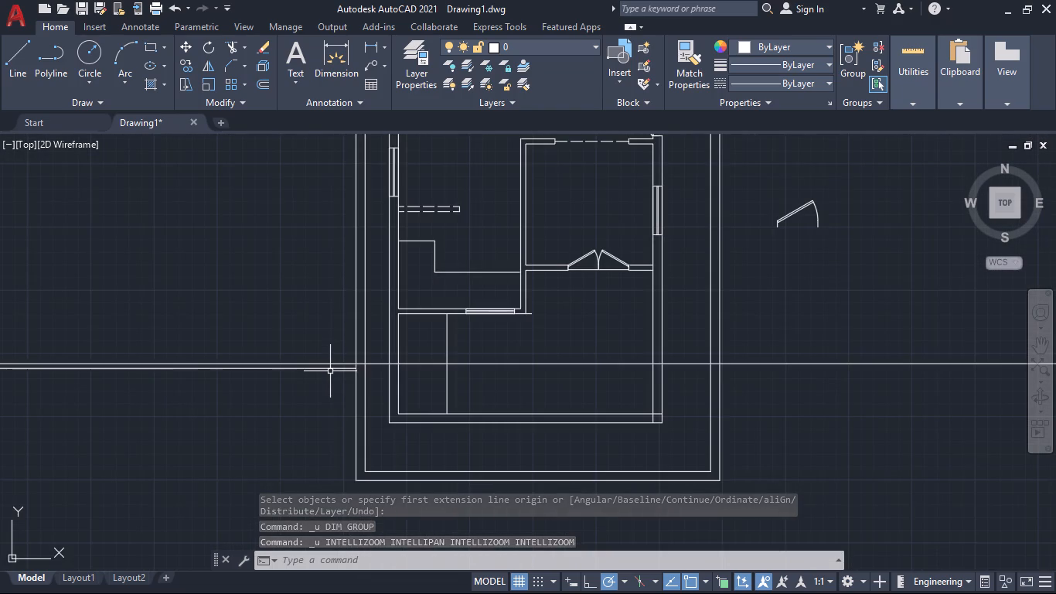
pyautogui.write('tr')
pyautogui.press('Return')
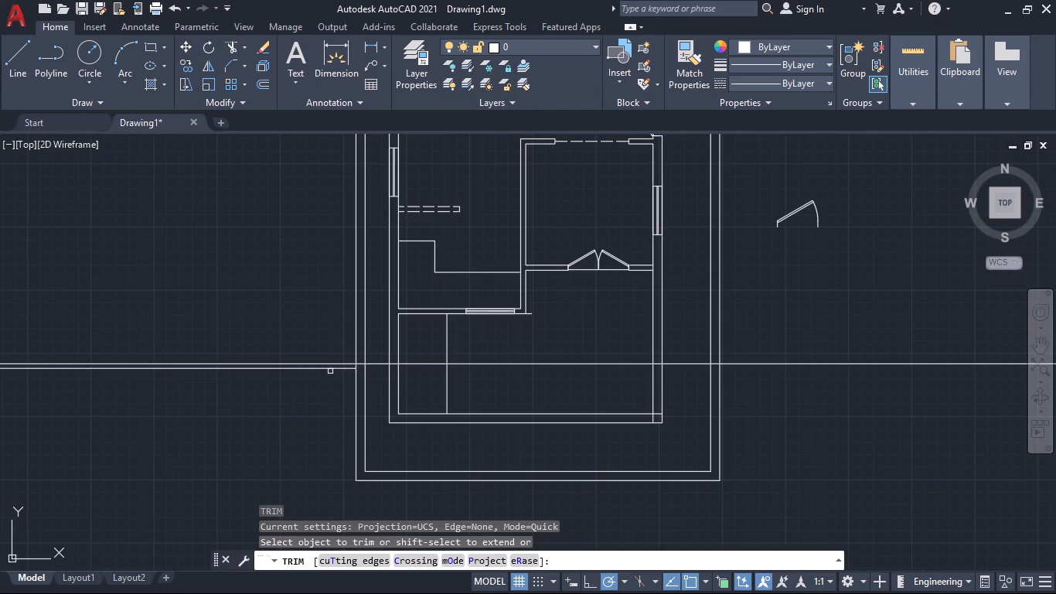
pyautogui.scroll(2, 397, 370)
pyautogui.scroll(1, 319, 367)
pyautogui.click(288, 330)
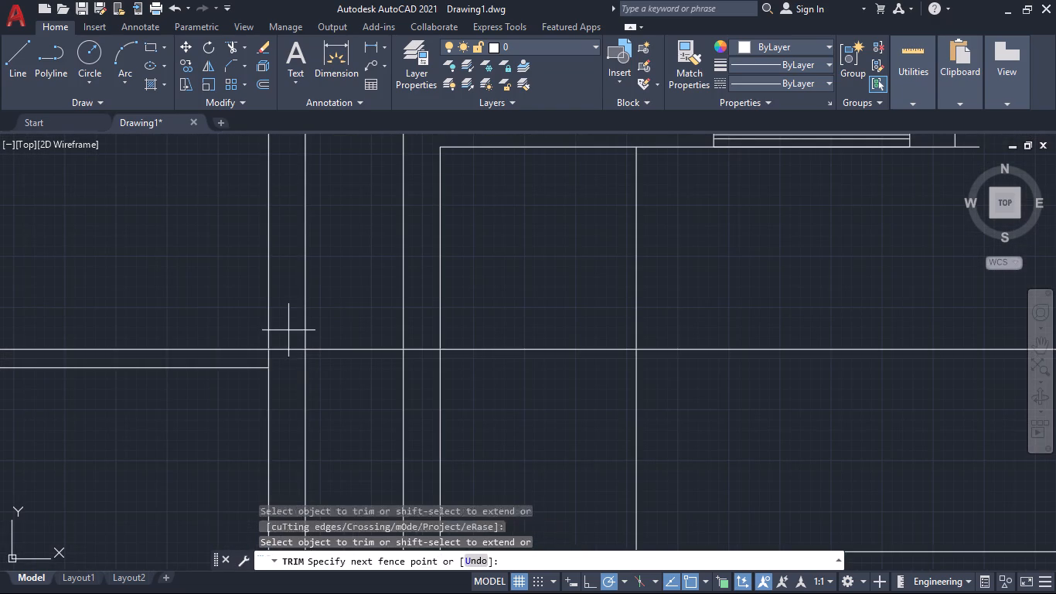
pyautogui.click(285, 371)
pyautogui.click(201, 291)
pyautogui.click(196, 405)
pyautogui.scroll(-4, 199, 395)
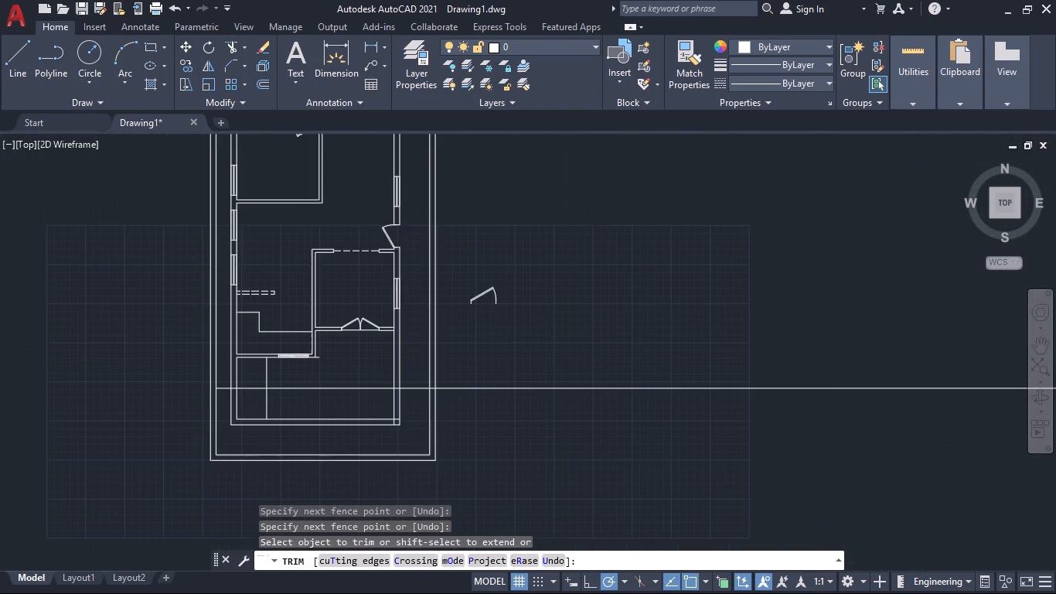
pyautogui.click(483, 347)
pyautogui.click(521, 411)
pyautogui.scroll(3, 380, 411)
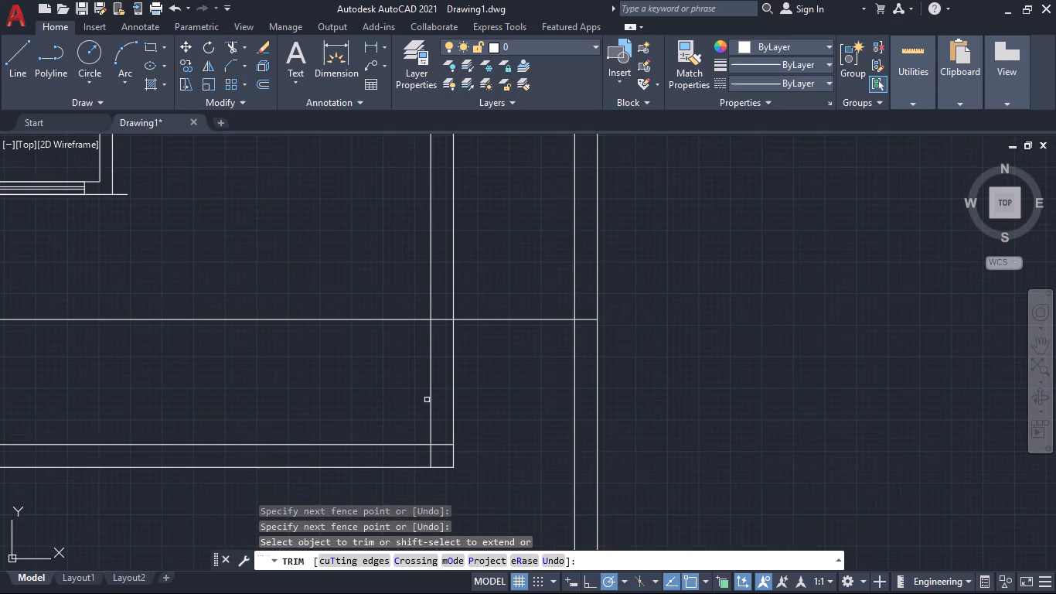
pyautogui.click(586, 323)
pyautogui.click(582, 310)
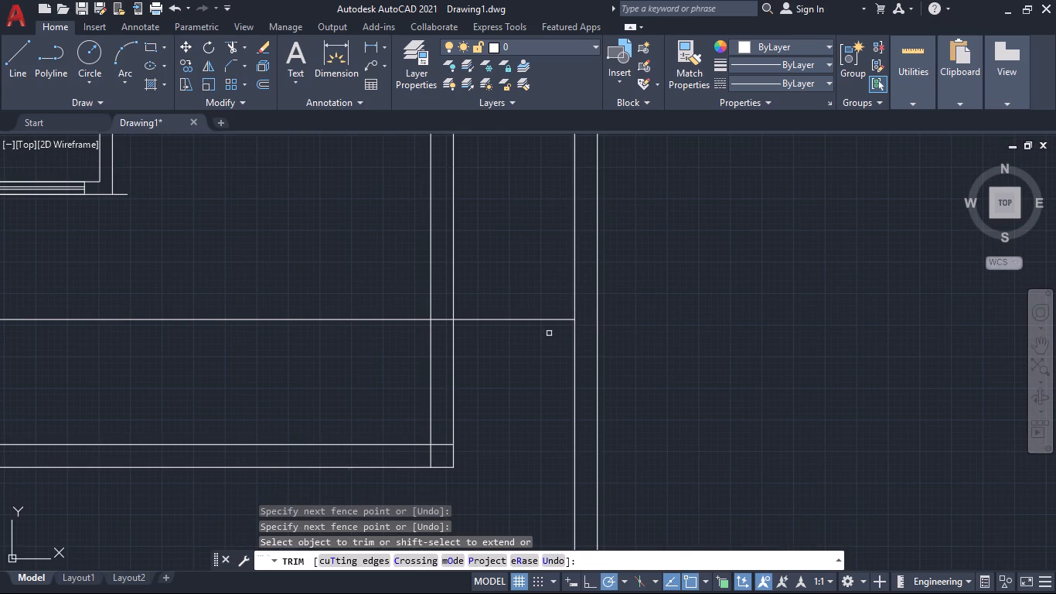
pyautogui.click(545, 325)
pyautogui.click(523, 297)
pyautogui.click(447, 320)
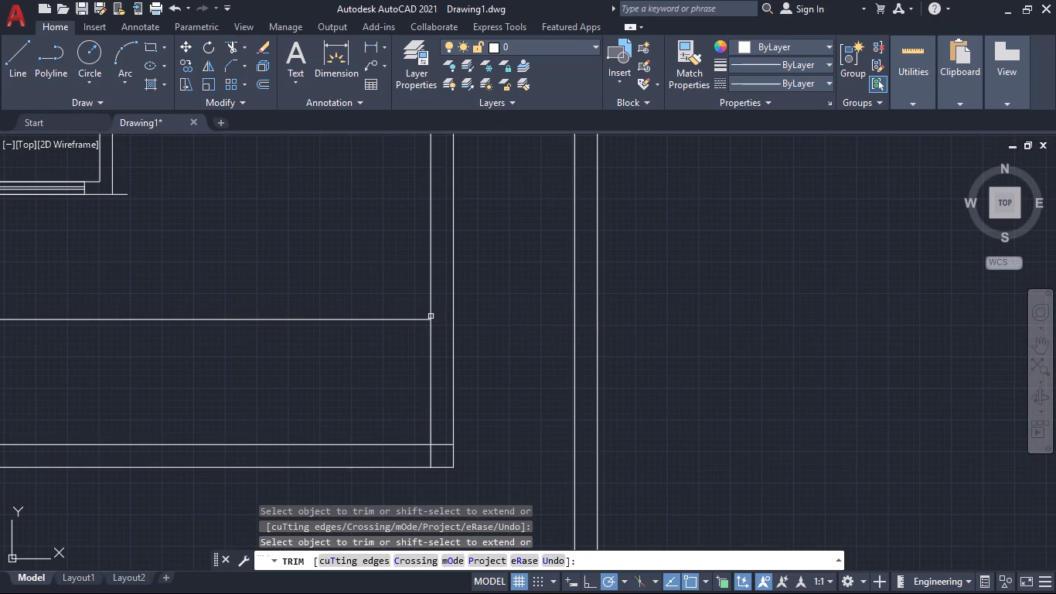
pyautogui.scroll(-2, 304, 316)
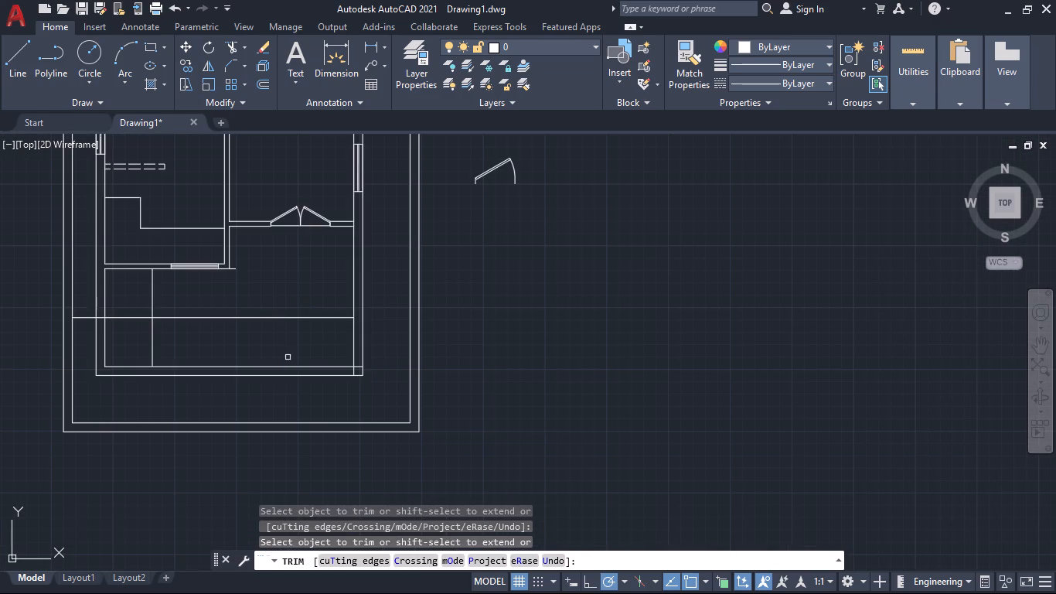
pyautogui.moveTo(279, 343); pyautogui.dragTo(353, 350, button='middle')
pyautogui.press('Escape')
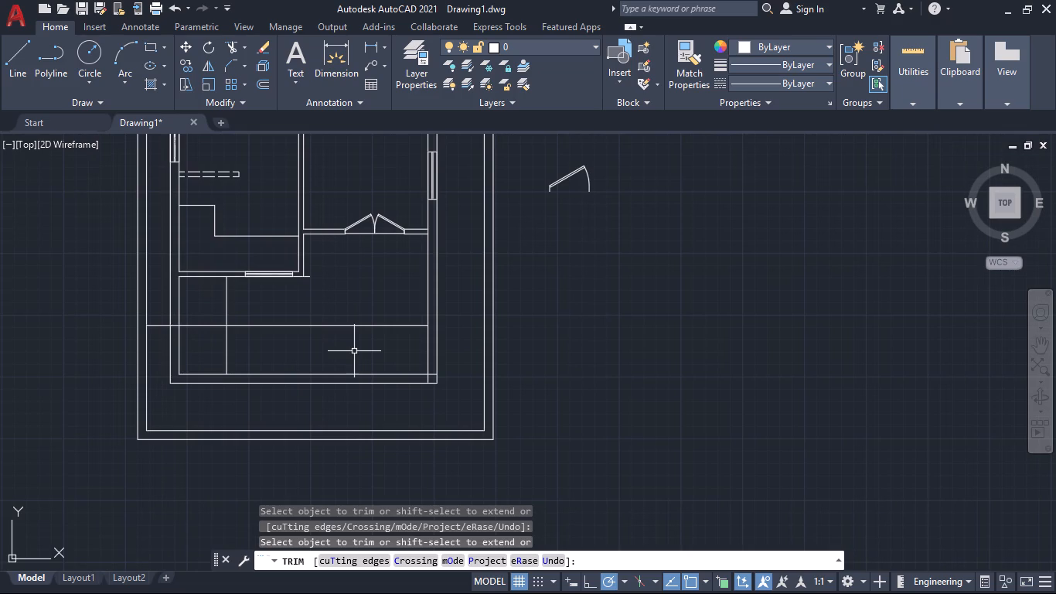
# Offset the landing edge successively eastward at 1' spacing, producing eight stair tread lines.
pyautogui.press('o')
pyautogui.press('Return')
pyautogui.write("1'")
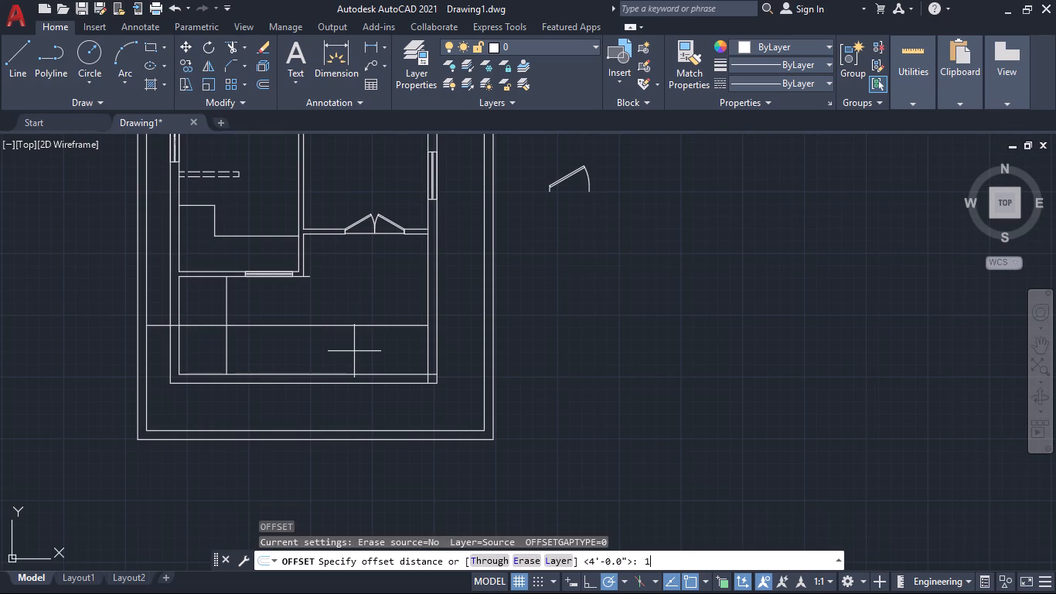
pyautogui.press('Return')
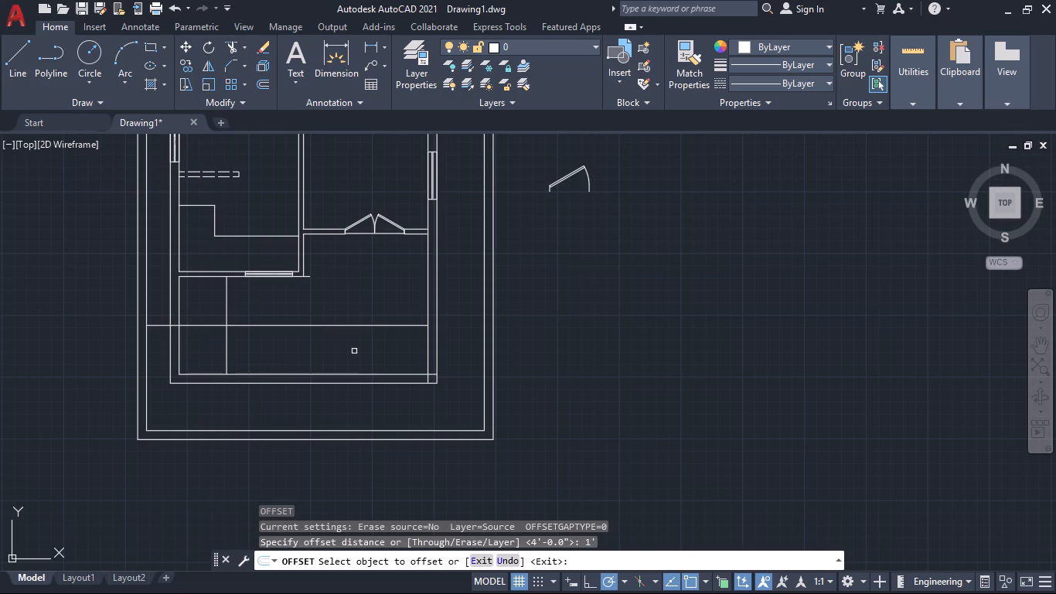
pyautogui.click(227, 344)
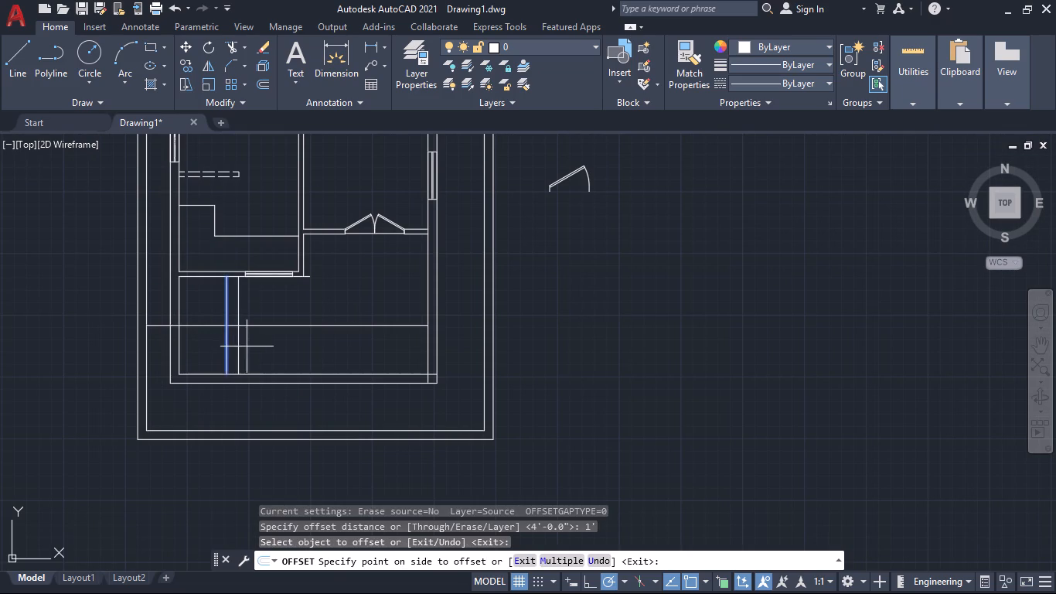
pyautogui.click(247, 346)
pyautogui.click(240, 346)
pyautogui.click(251, 344)
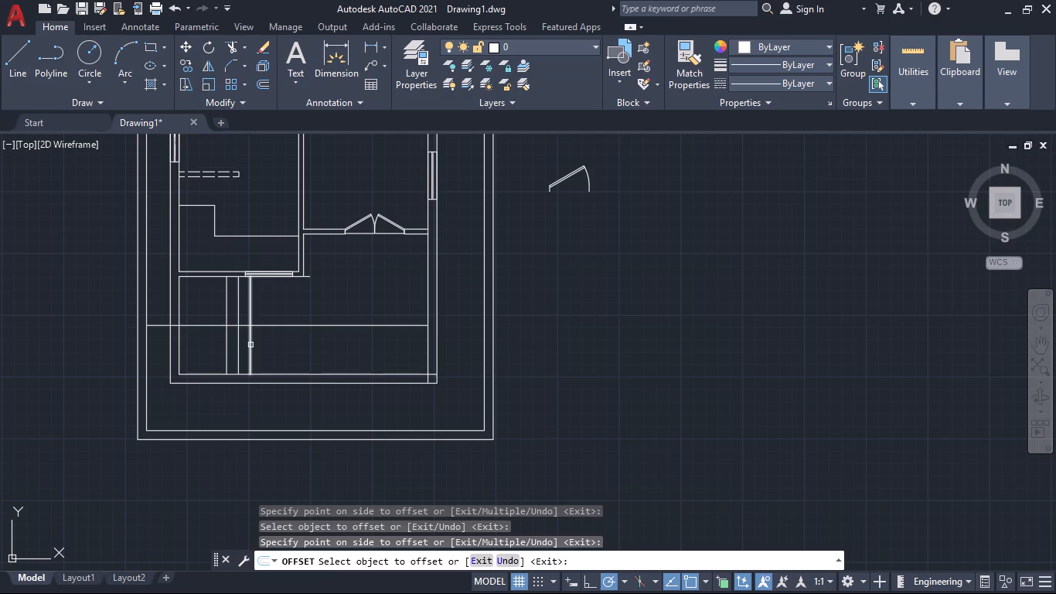
pyautogui.click(250, 345)
pyautogui.click(264, 343)
pyautogui.click(261, 343)
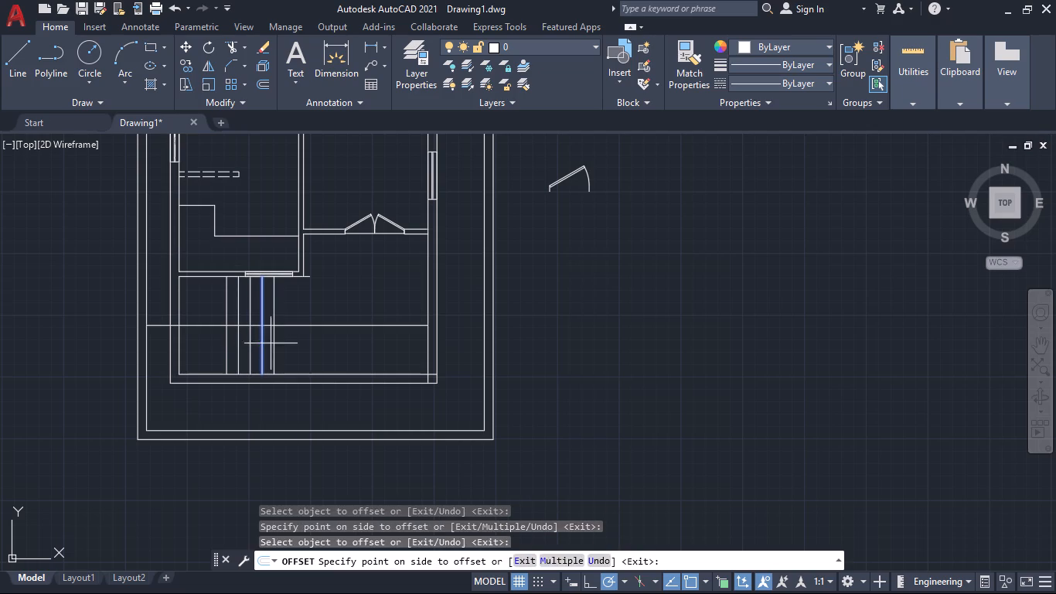
pyautogui.click(271, 343)
pyautogui.click(273, 343)
pyautogui.click(278, 343)
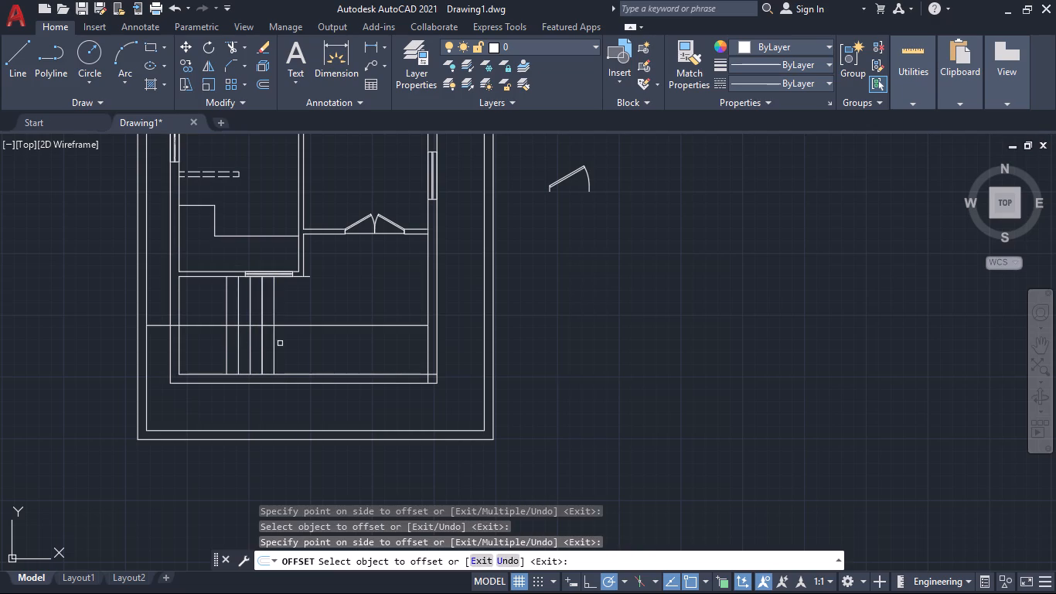
pyautogui.click(274, 346)
pyautogui.click(292, 347)
pyautogui.click(283, 348)
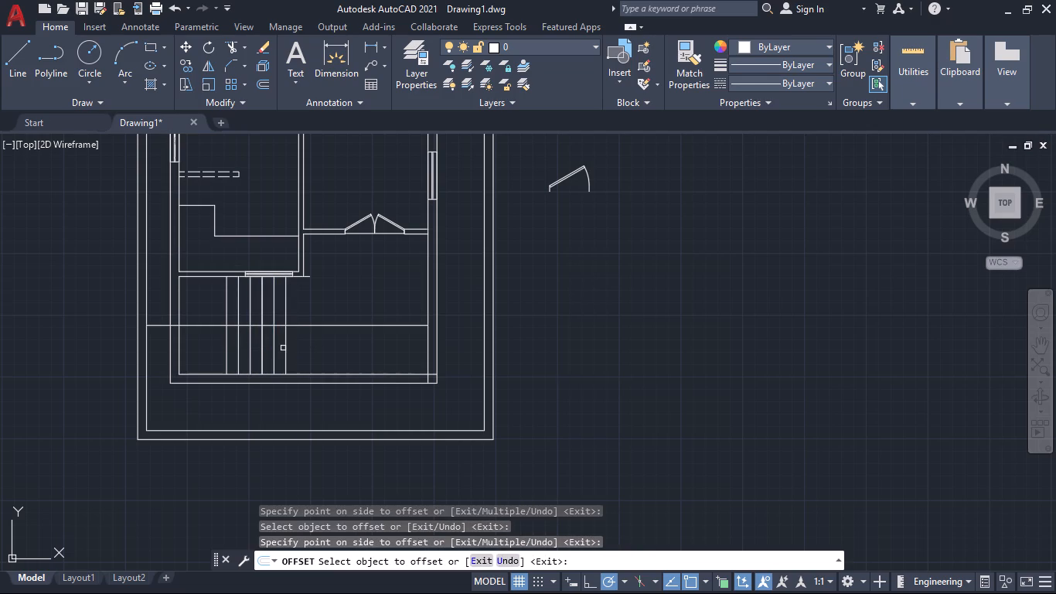
pyautogui.click(285, 348)
pyautogui.click(301, 350)
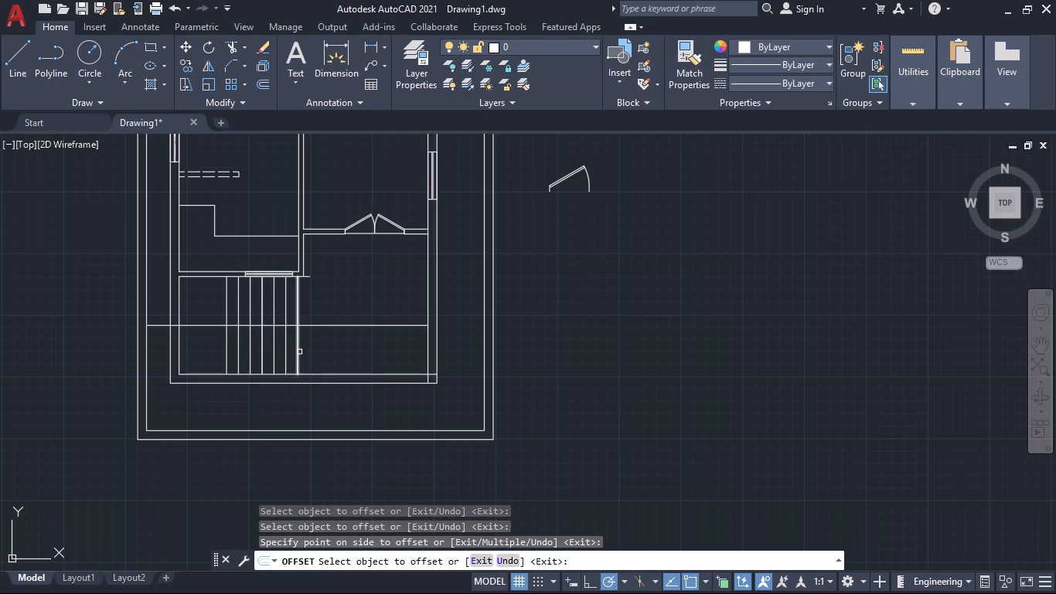
pyautogui.click(298, 352)
pyautogui.click(312, 350)
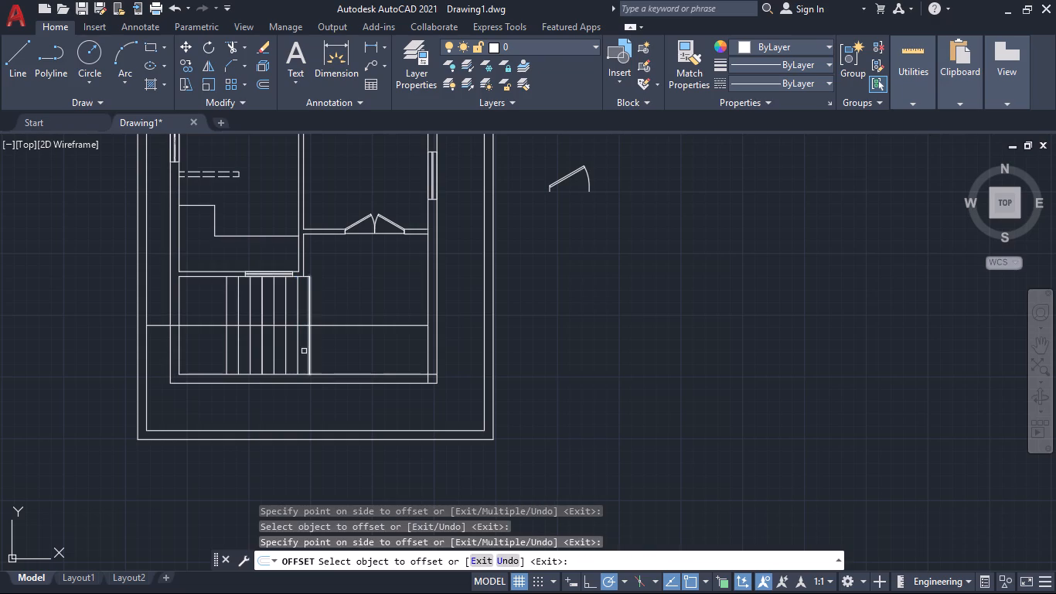
pyautogui.click(308, 352)
pyautogui.click(322, 353)
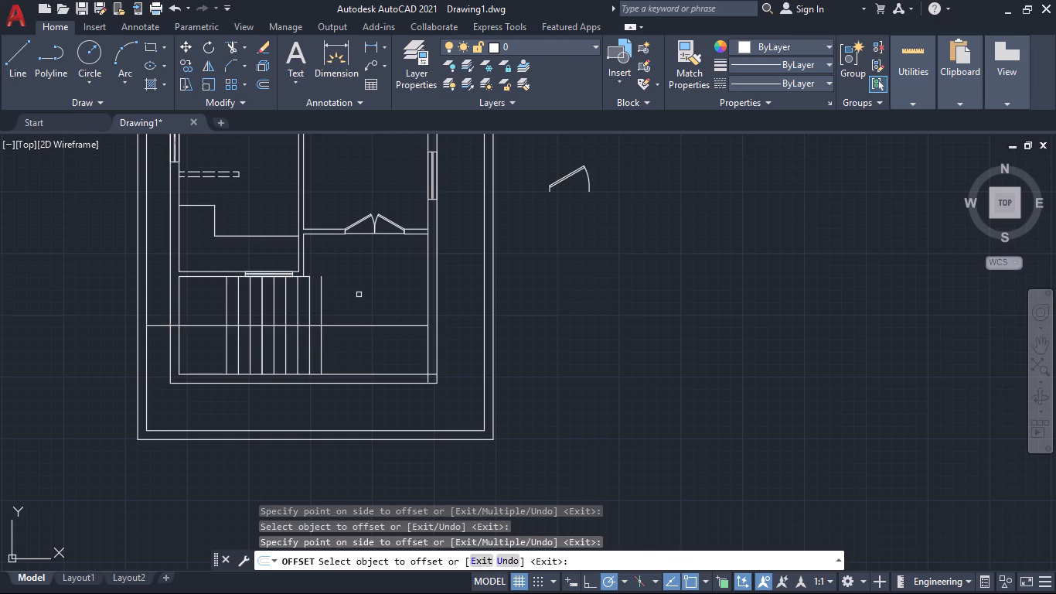
pyautogui.press('Escape')
# Trim the easternmost tread line north of the flight divider, and the divider beyond that line and the west wall's inner face.
pyautogui.write('tr')
pyautogui.press('Return')
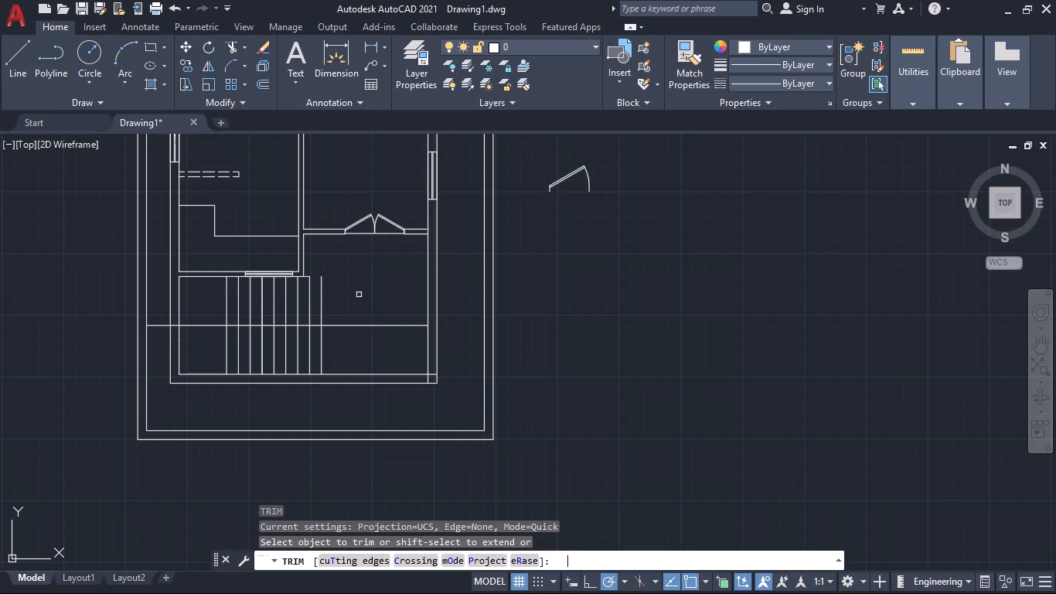
pyautogui.click(322, 289)
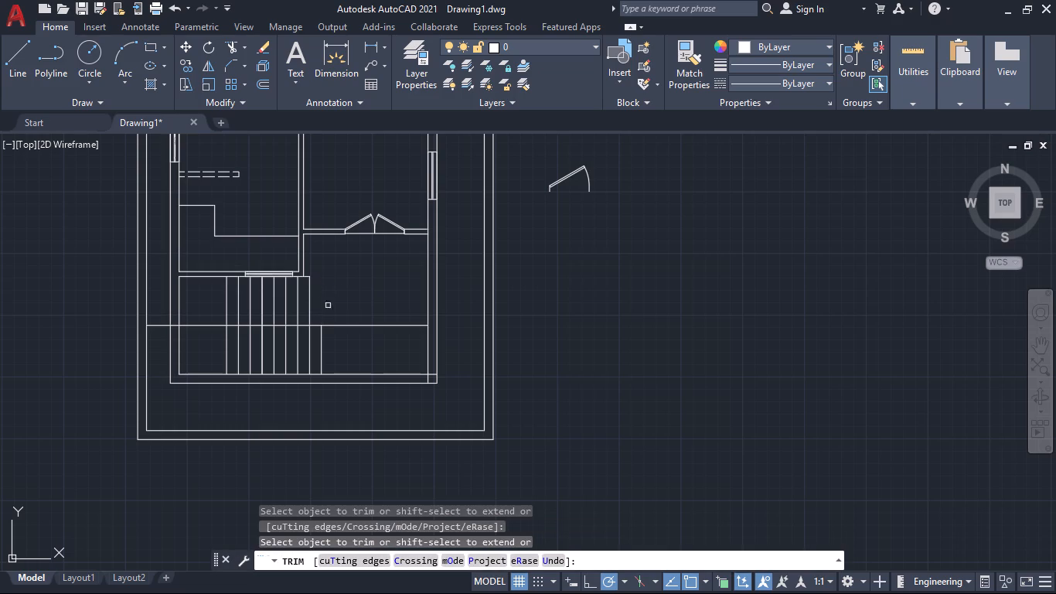
pyautogui.click(372, 326)
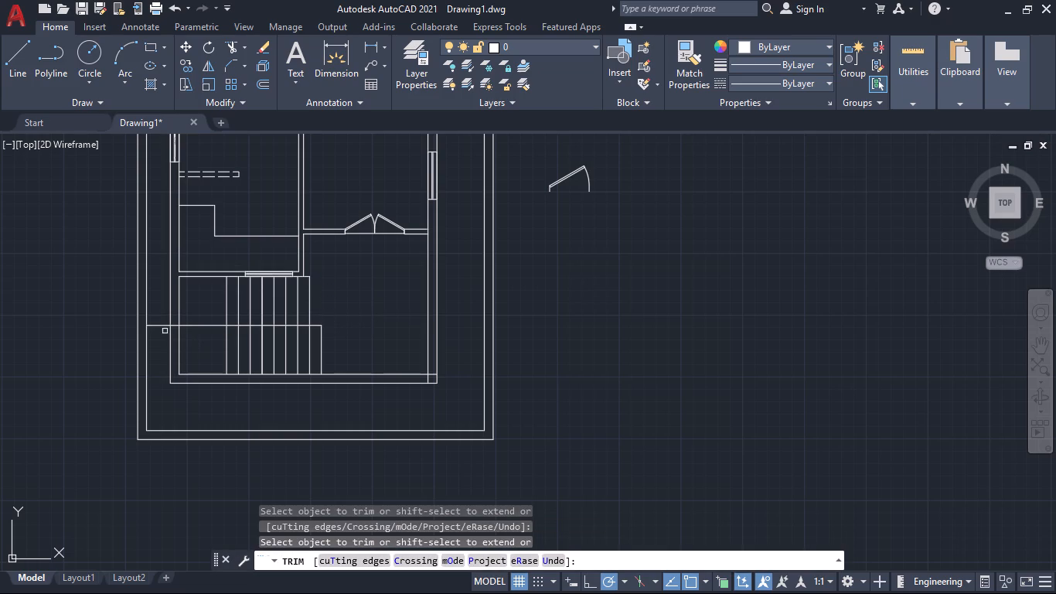
pyautogui.click(162, 325)
pyautogui.scroll(2, 172, 326)
pyautogui.click(174, 326)
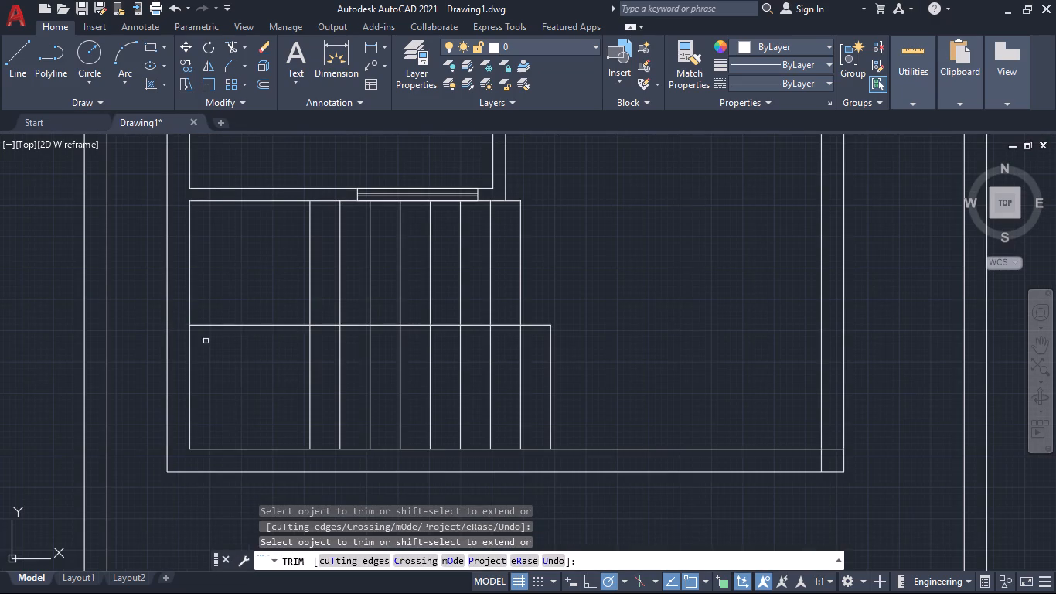
pyautogui.scroll(-2, 377, 368)
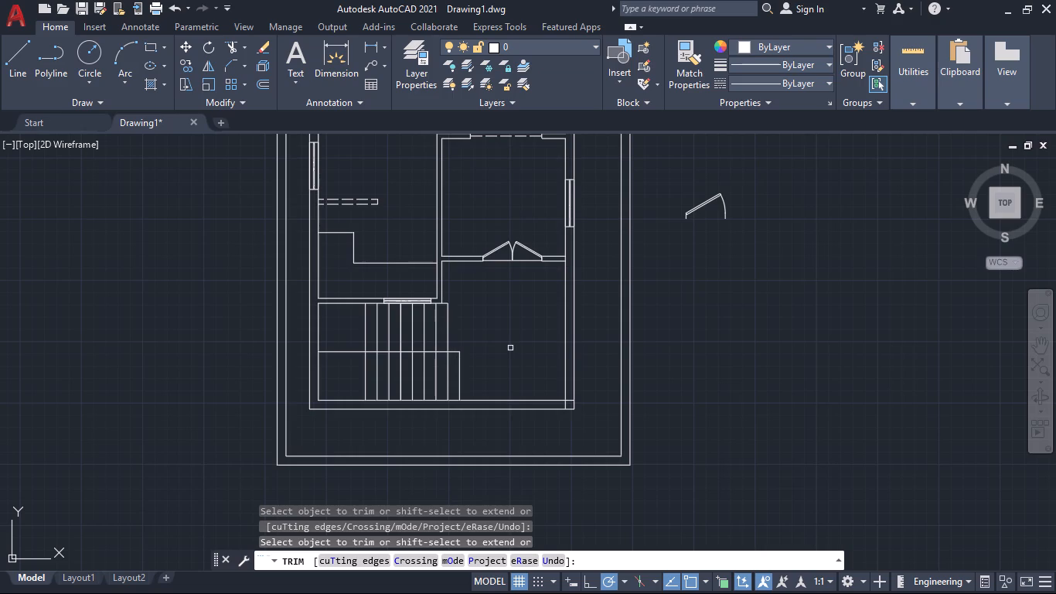
pyautogui.press('Escape')
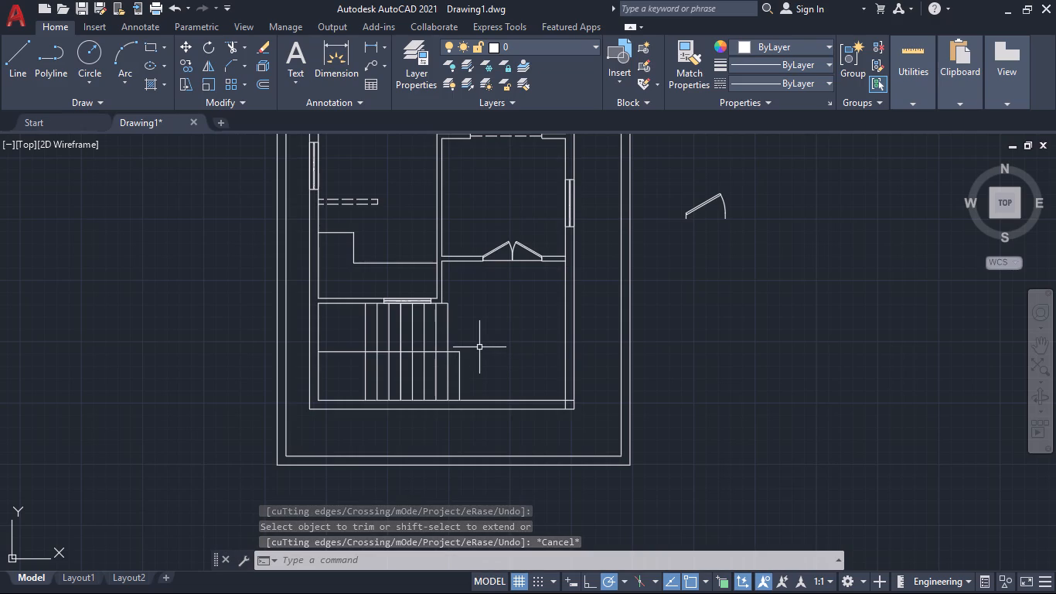
# Load the CENTER2 and CENTERX2 linetypes from acad.lin into the drawing.
pyautogui.click(829, 63)
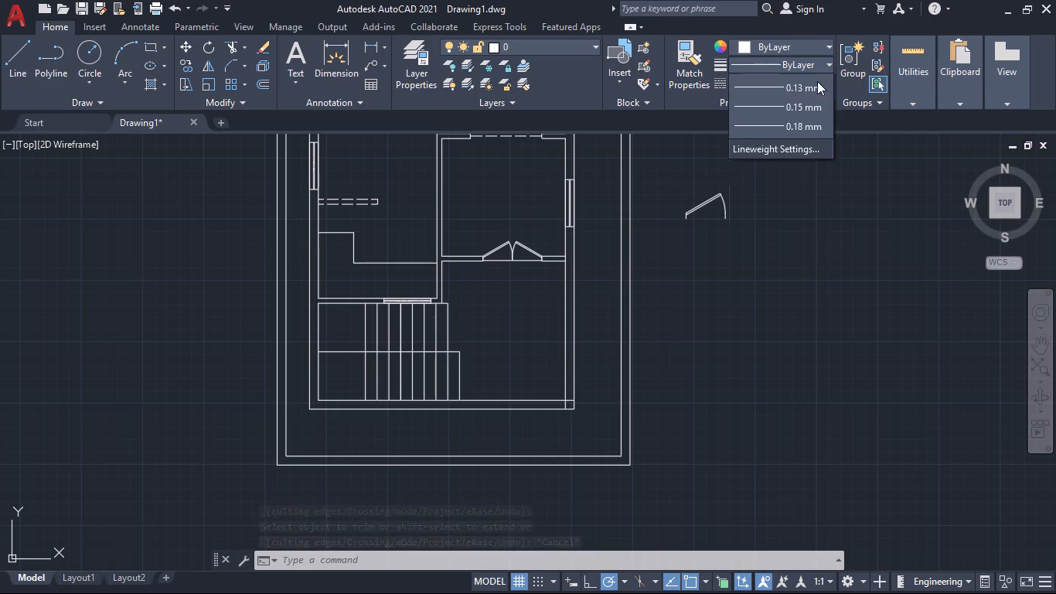
pyautogui.click(864, 162)
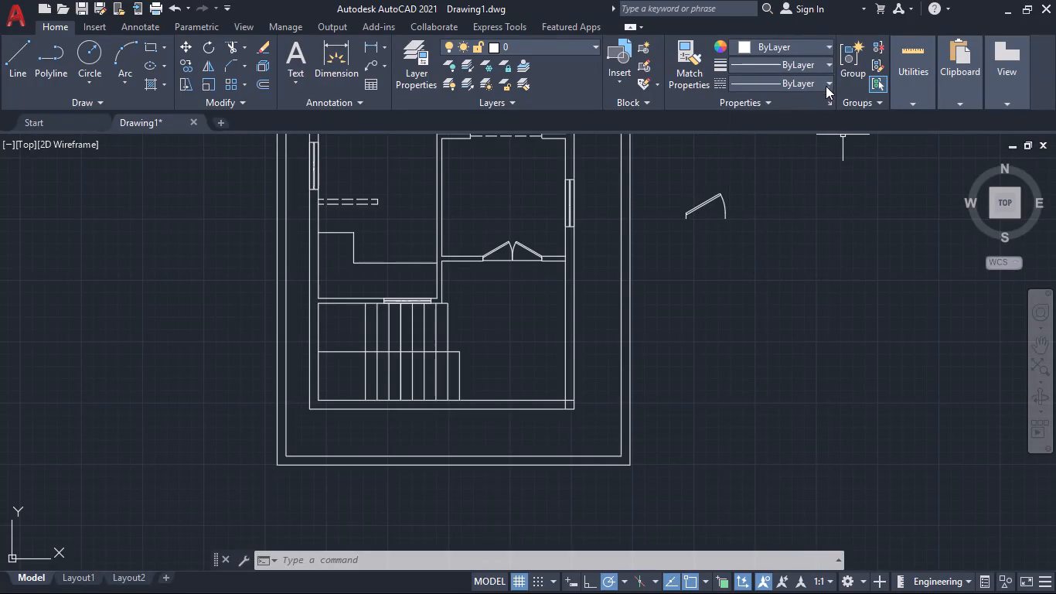
pyautogui.click(826, 84)
pyautogui.click(778, 200)
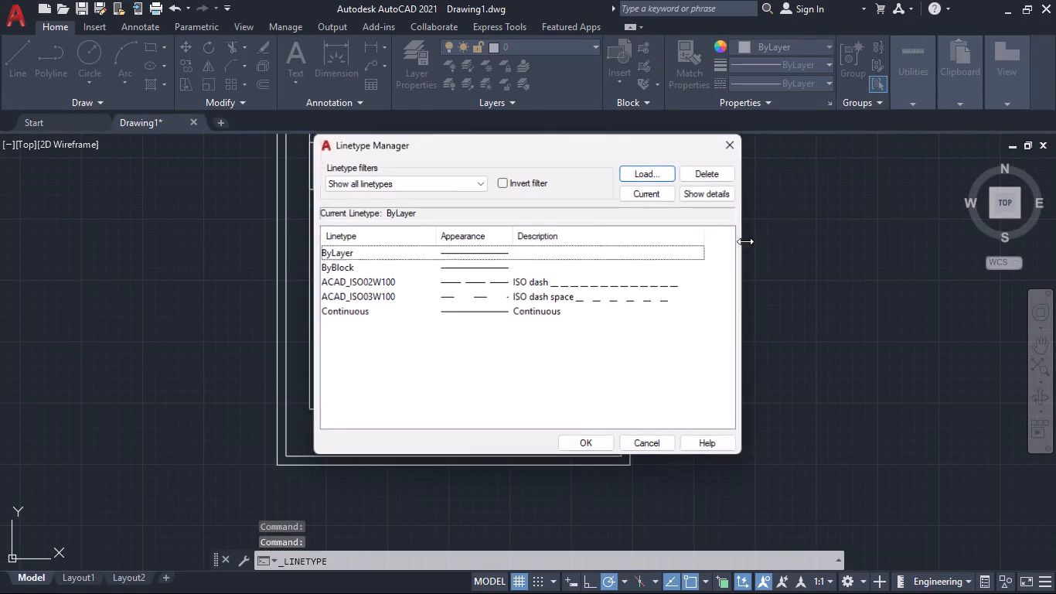
pyautogui.click(659, 171)
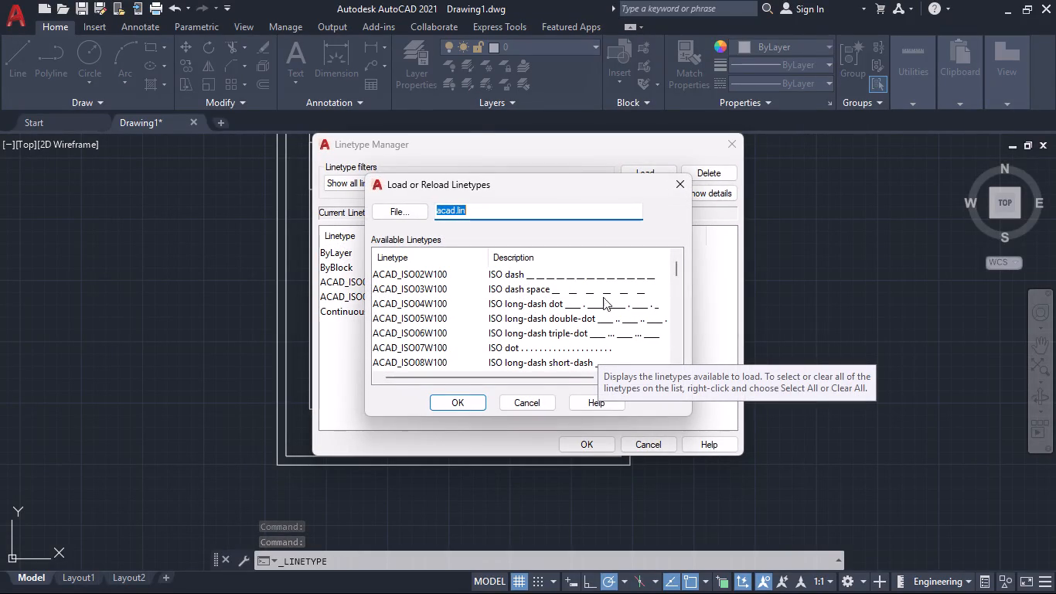
pyautogui.click(574, 292)
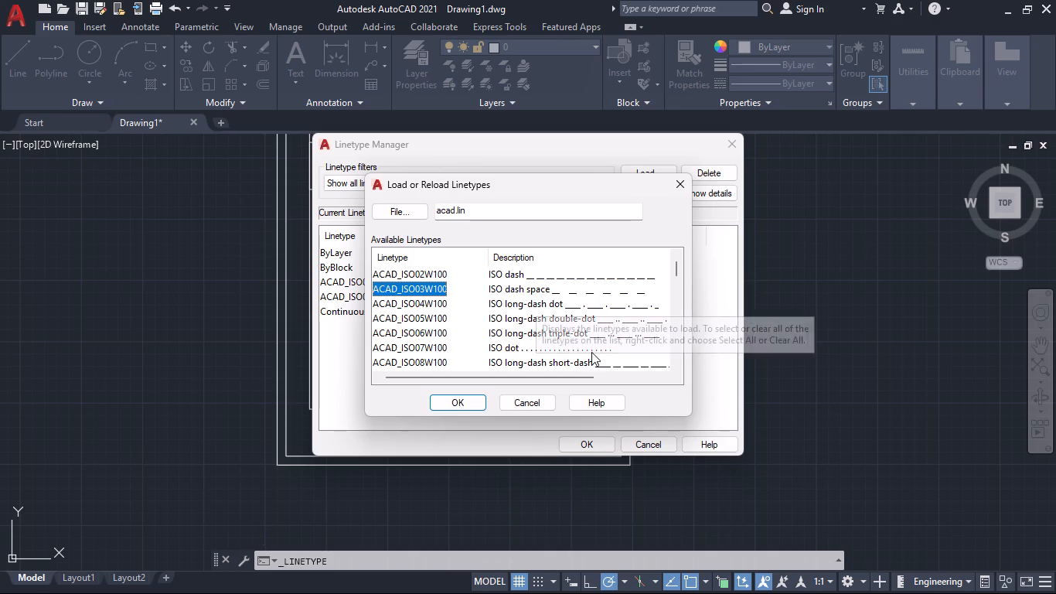
pyautogui.scroll(-5, 592, 353)
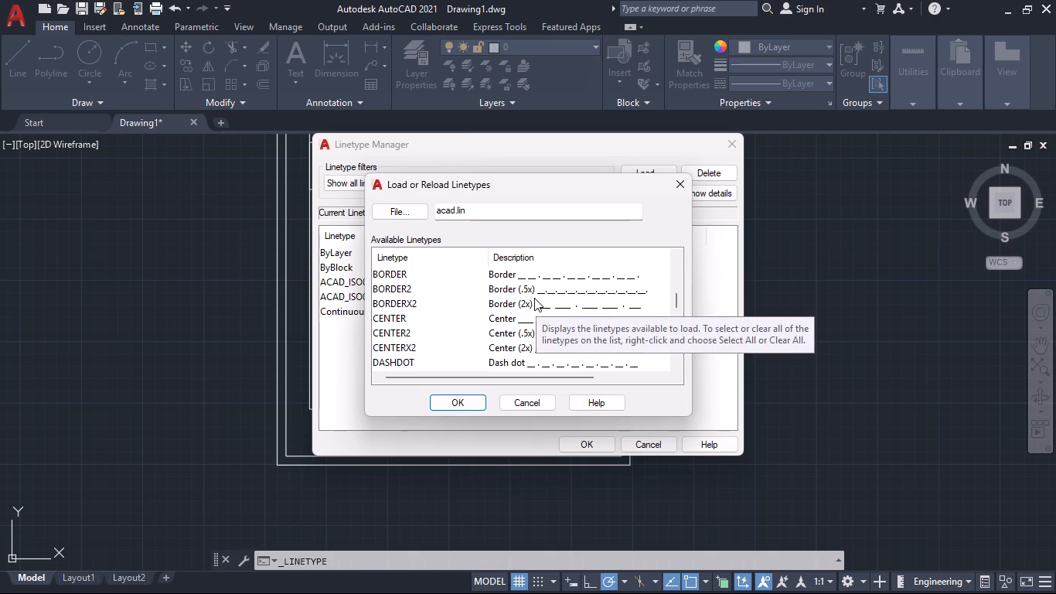
pyautogui.scroll(-2, 534, 298)
pyautogui.scroll(1, 534, 298)
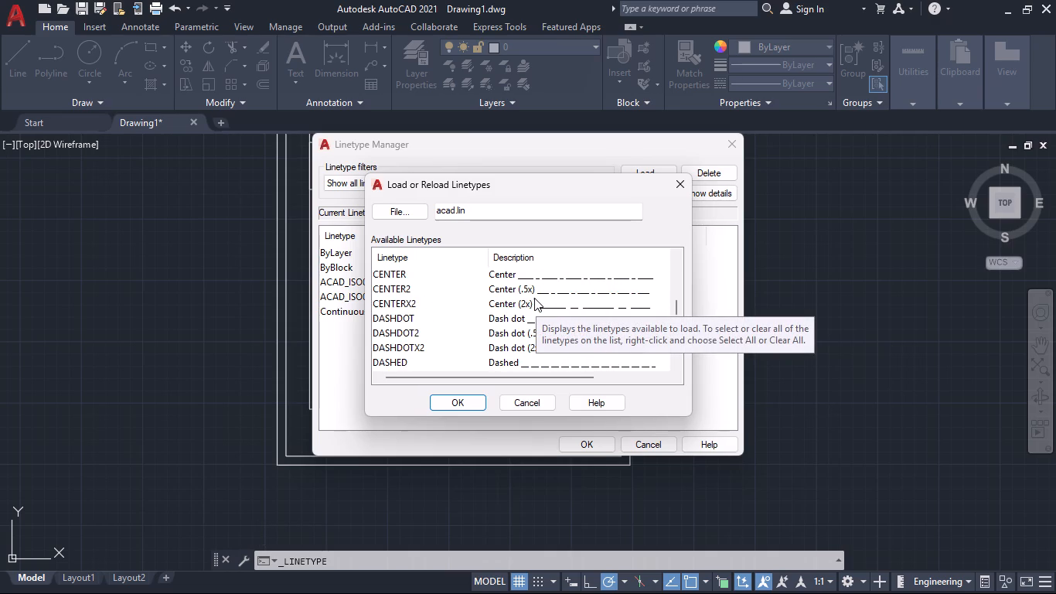
pyautogui.click(542, 292)
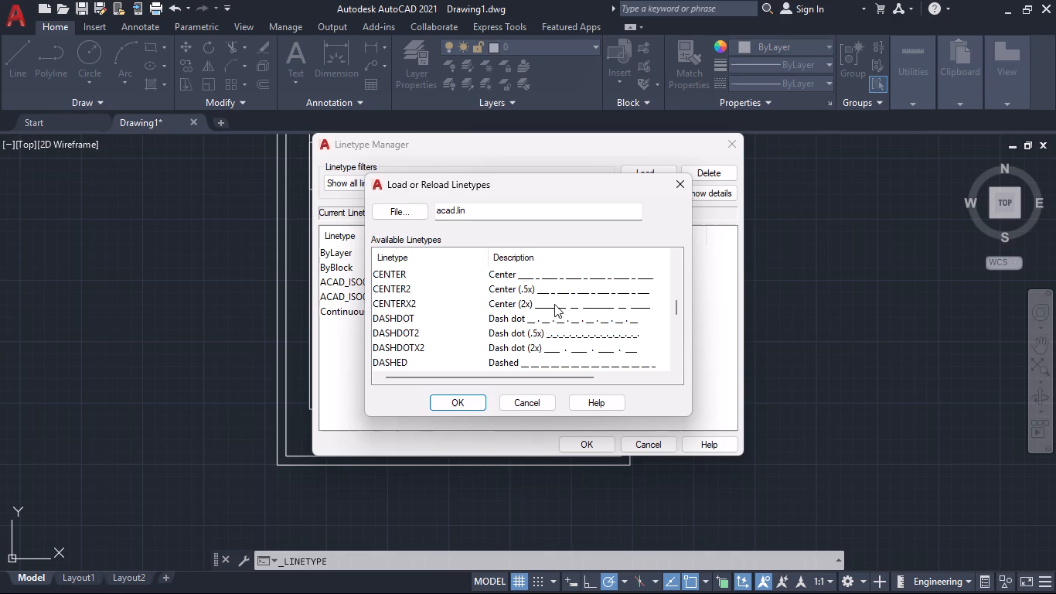
pyautogui.click(554, 304)
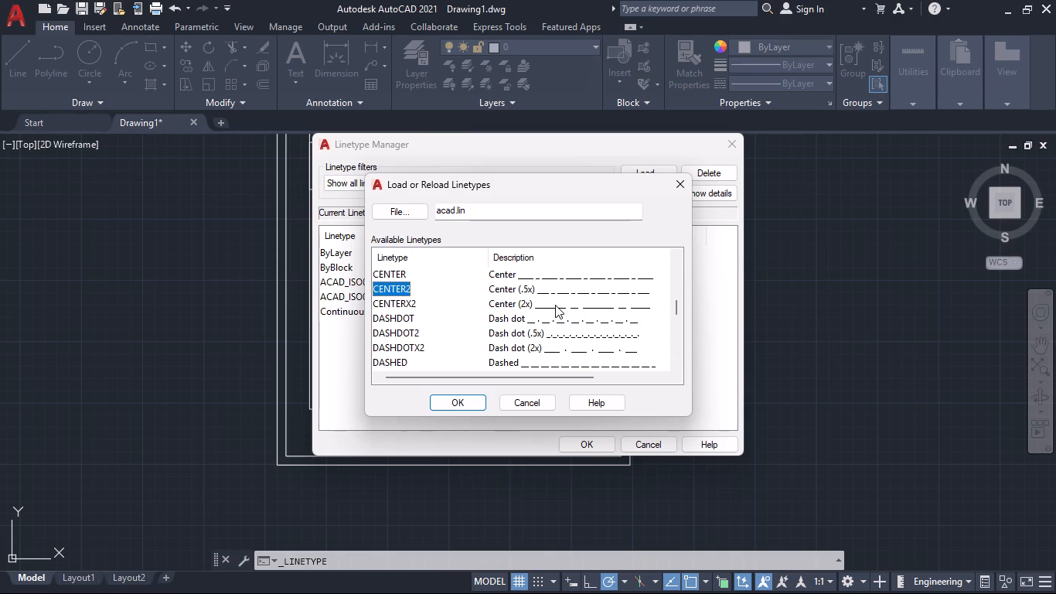
pyautogui.click(453, 288)
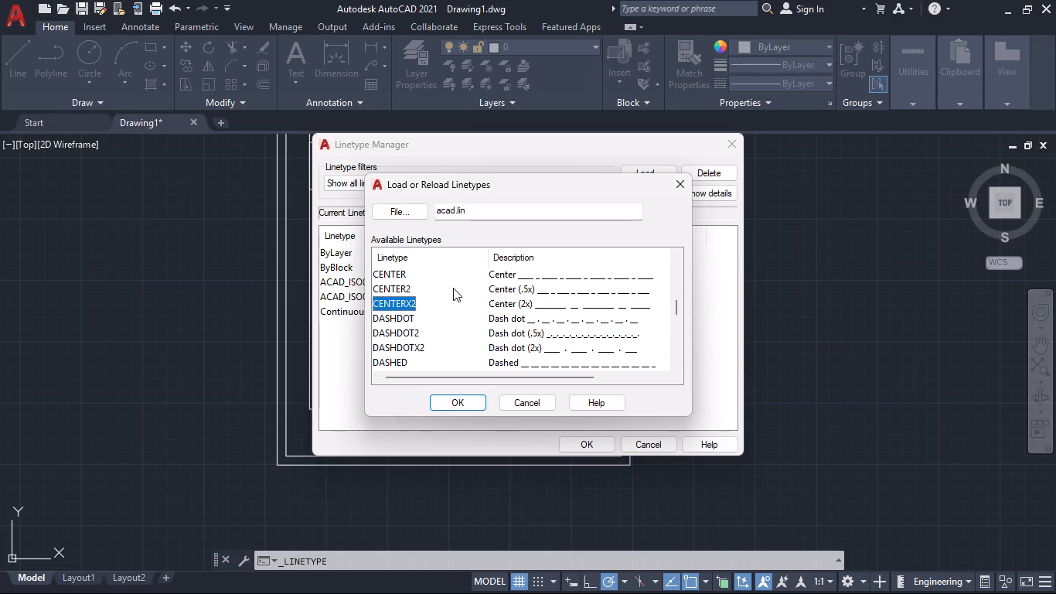
pyautogui.hotkey('shift', 'Down')
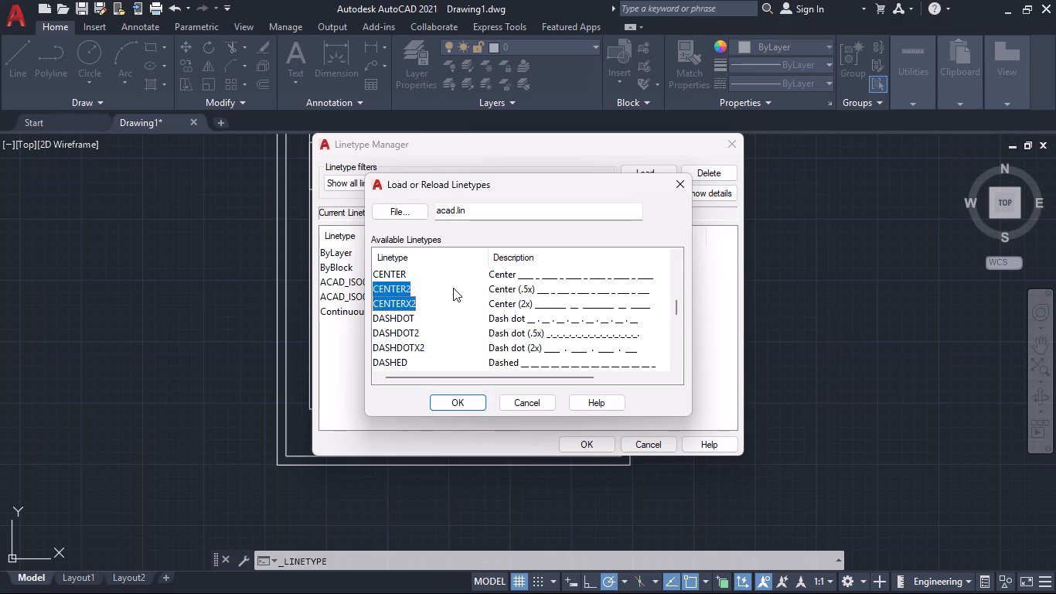
pyautogui.click(476, 404)
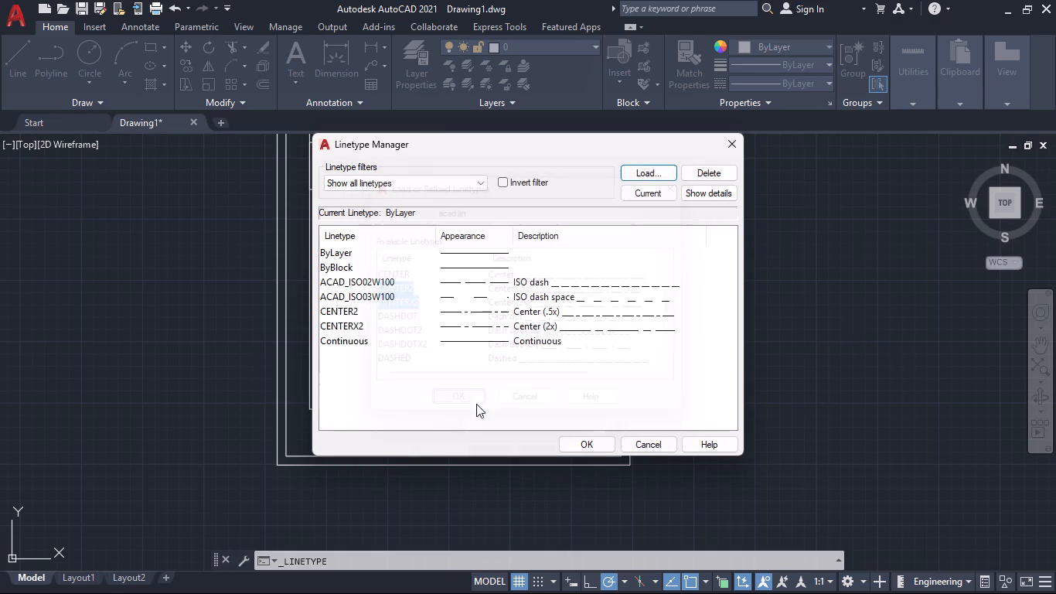
pyautogui.click(605, 442)
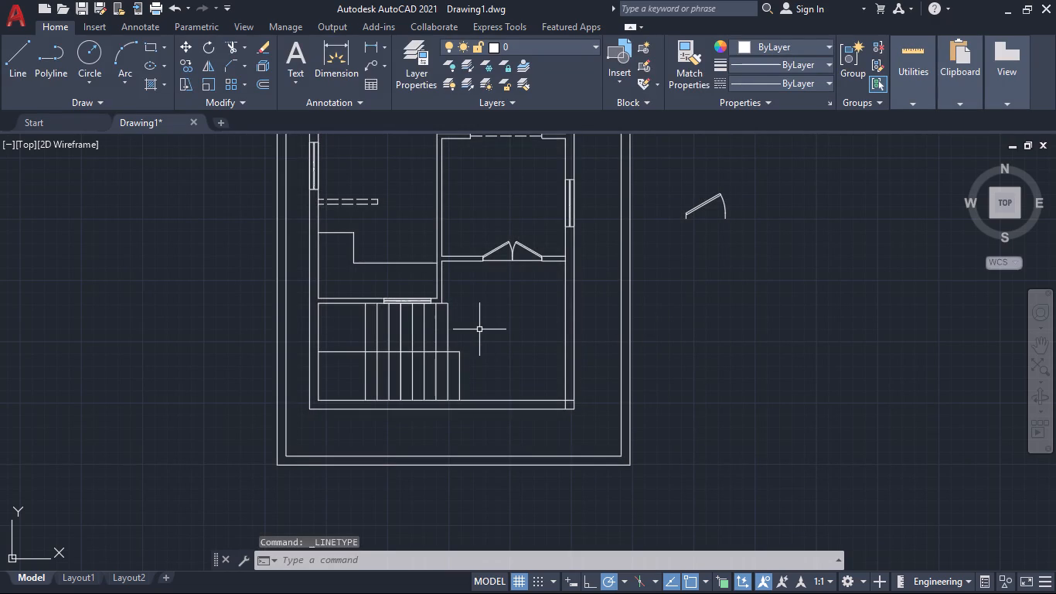
# Draw a short, slightly sloping line in the empty area west of the boundary wall.
pyautogui.scroll(1, 479, 329)
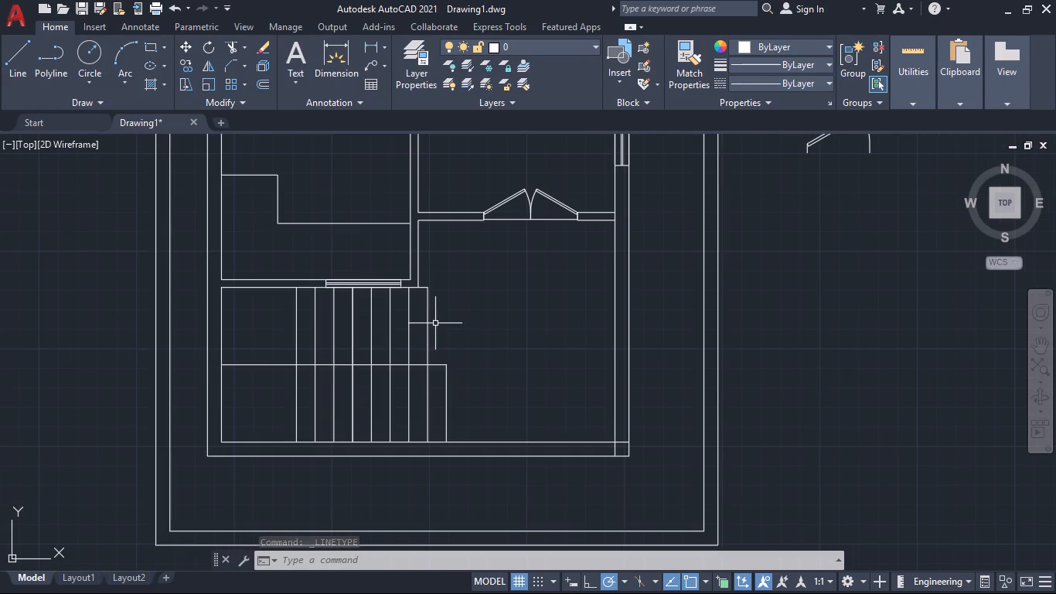
pyautogui.scroll(2, 431, 340)
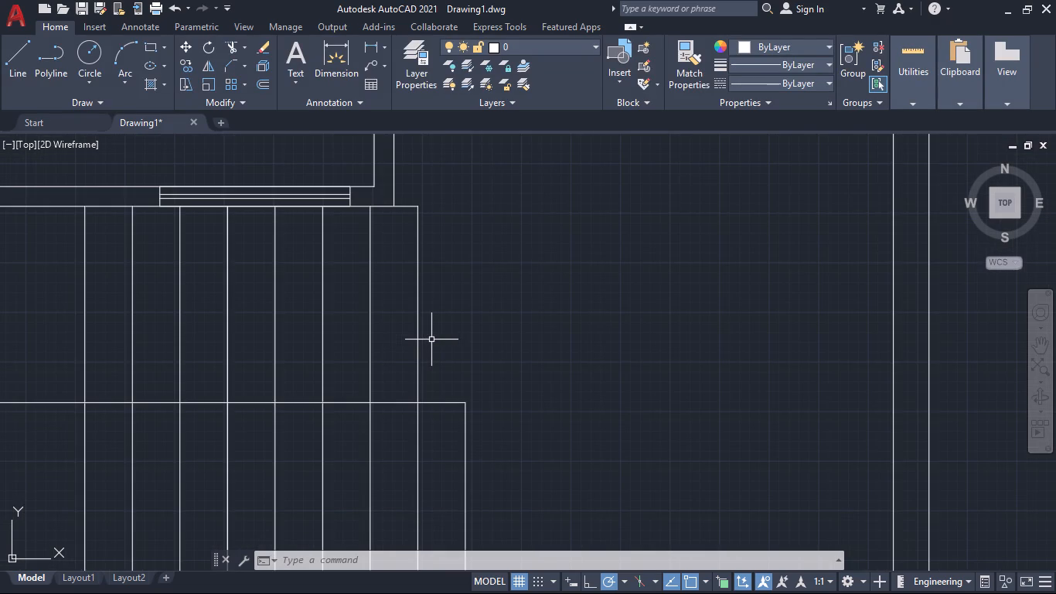
pyautogui.scroll(-3, 482, 306)
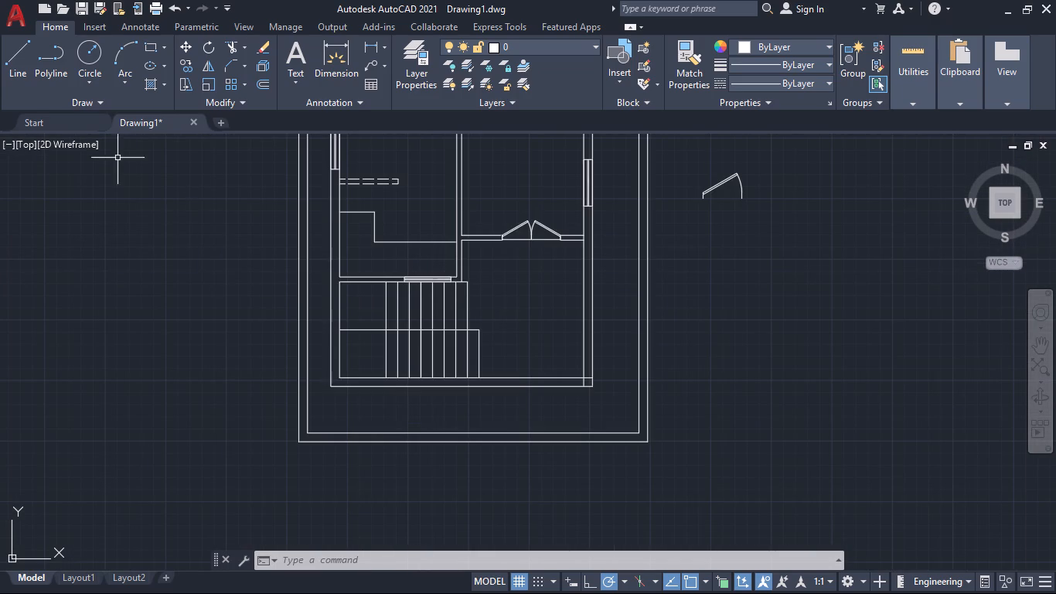
pyautogui.click(3, 56)
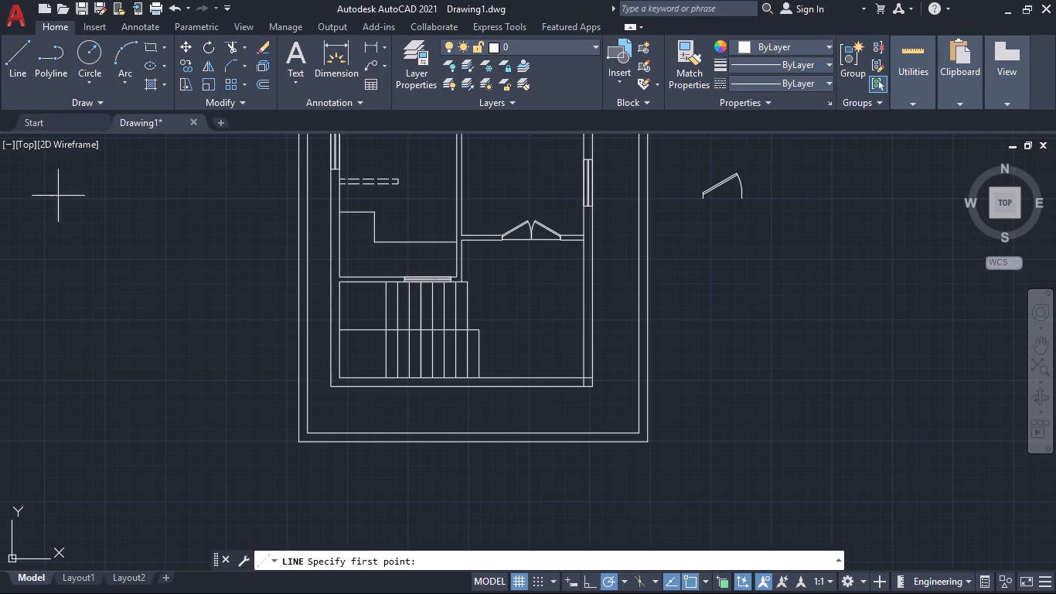
pyautogui.click(62, 200)
pyautogui.click(117, 211)
pyautogui.press('space')
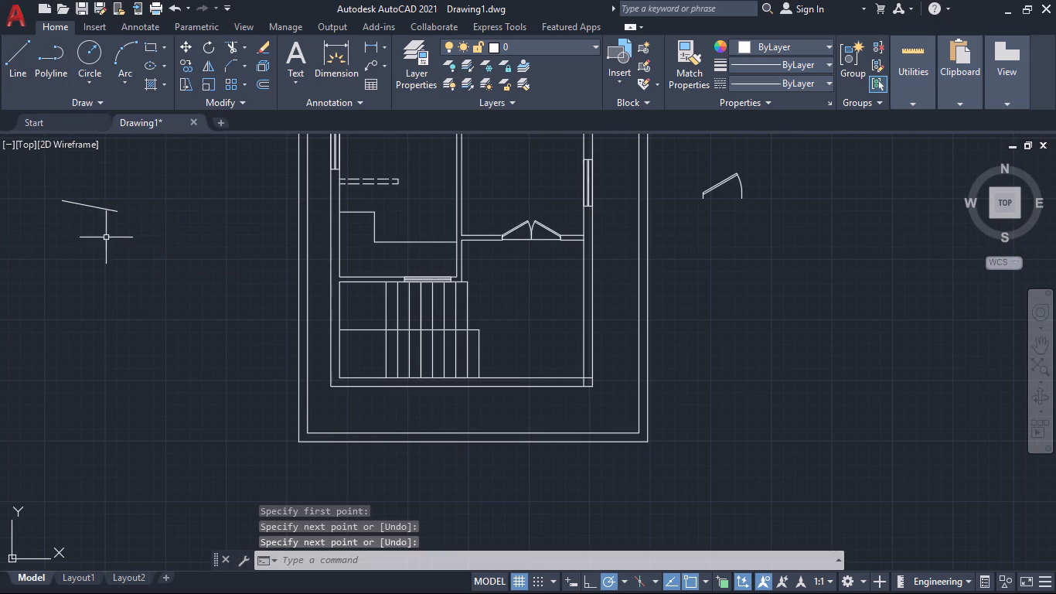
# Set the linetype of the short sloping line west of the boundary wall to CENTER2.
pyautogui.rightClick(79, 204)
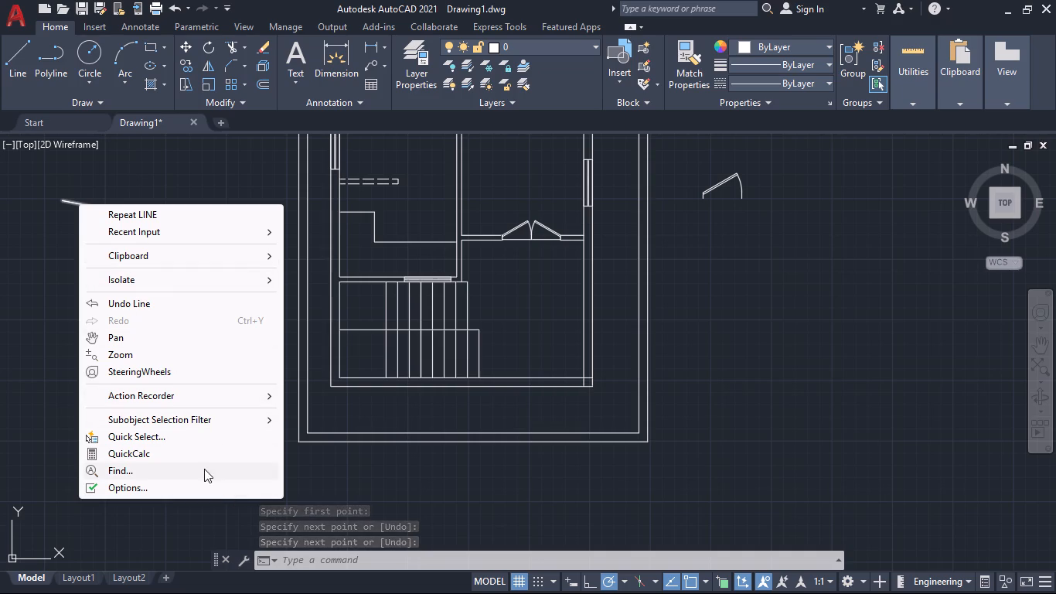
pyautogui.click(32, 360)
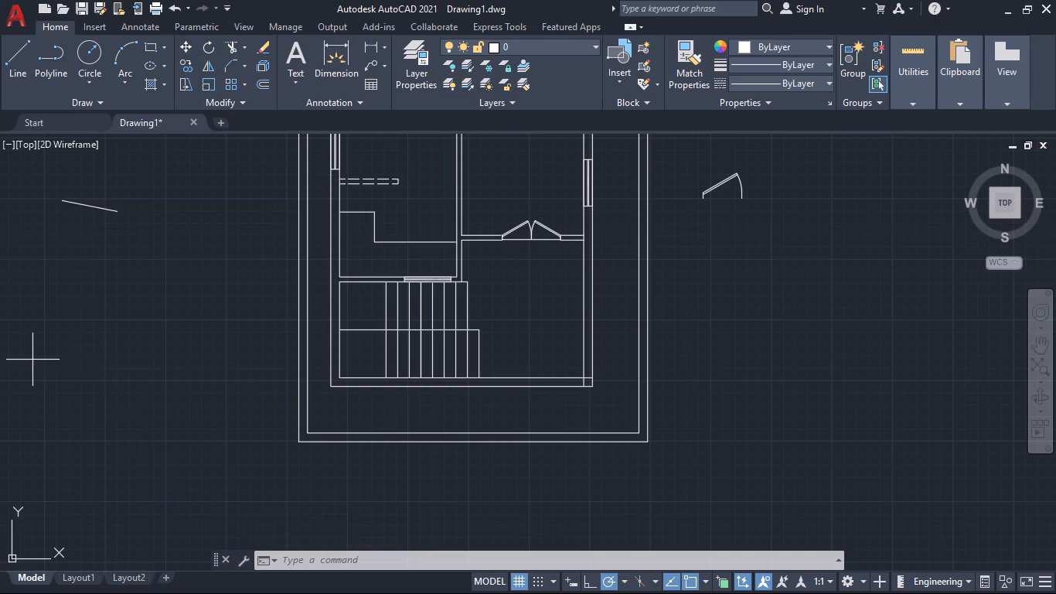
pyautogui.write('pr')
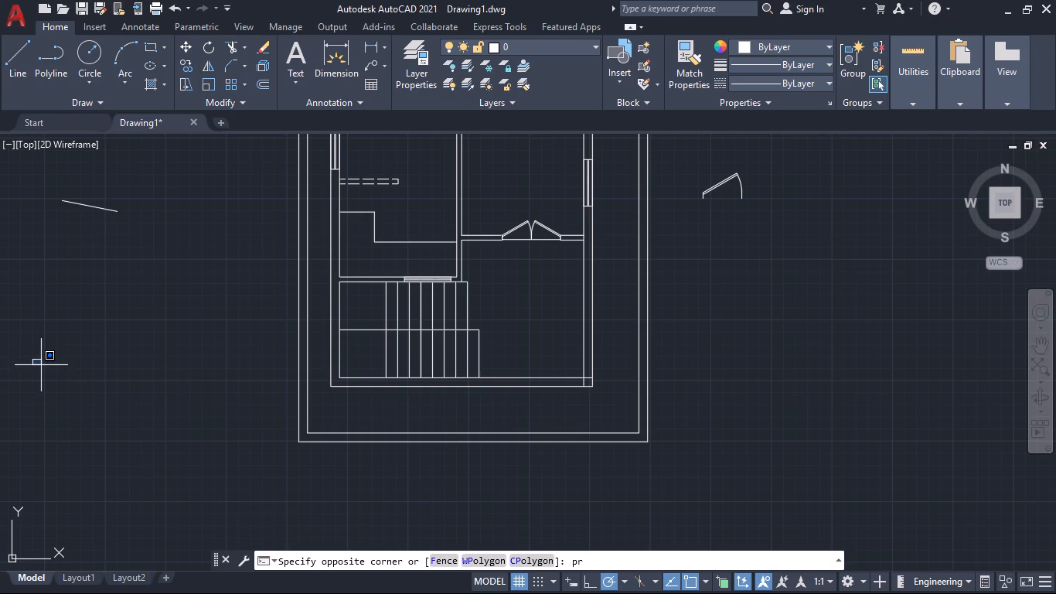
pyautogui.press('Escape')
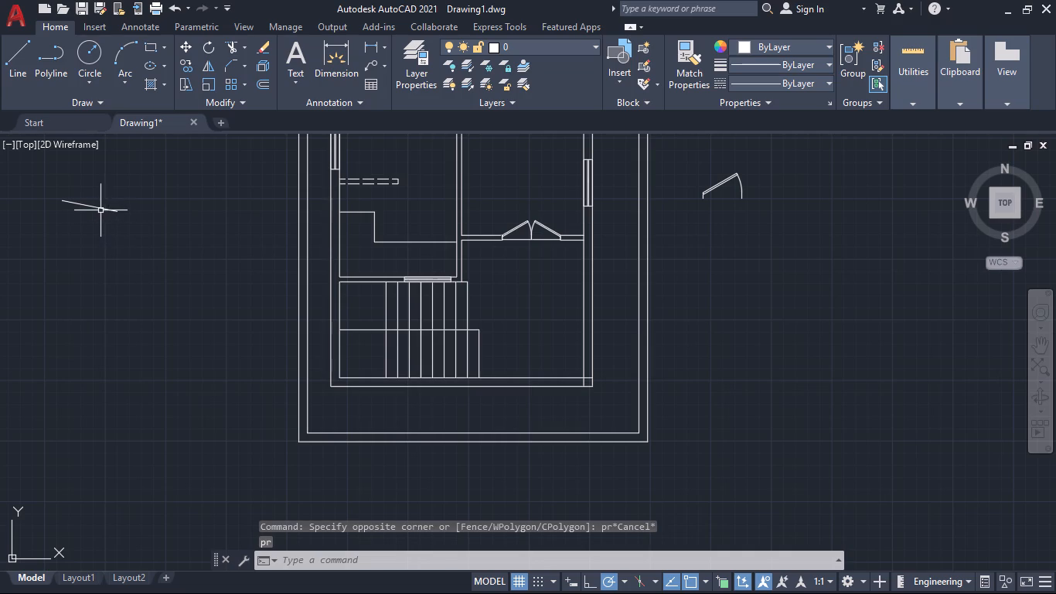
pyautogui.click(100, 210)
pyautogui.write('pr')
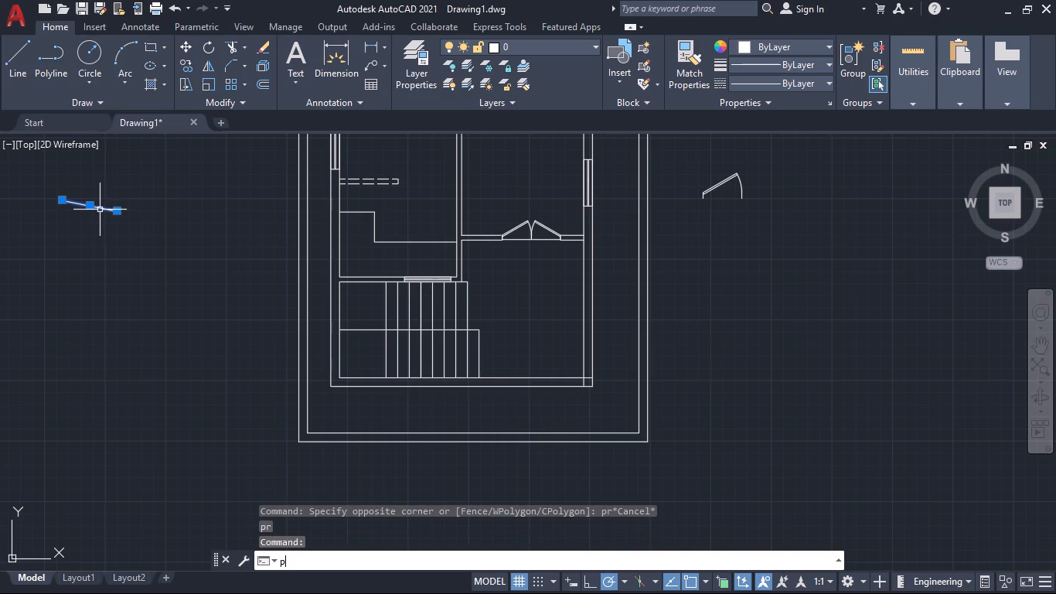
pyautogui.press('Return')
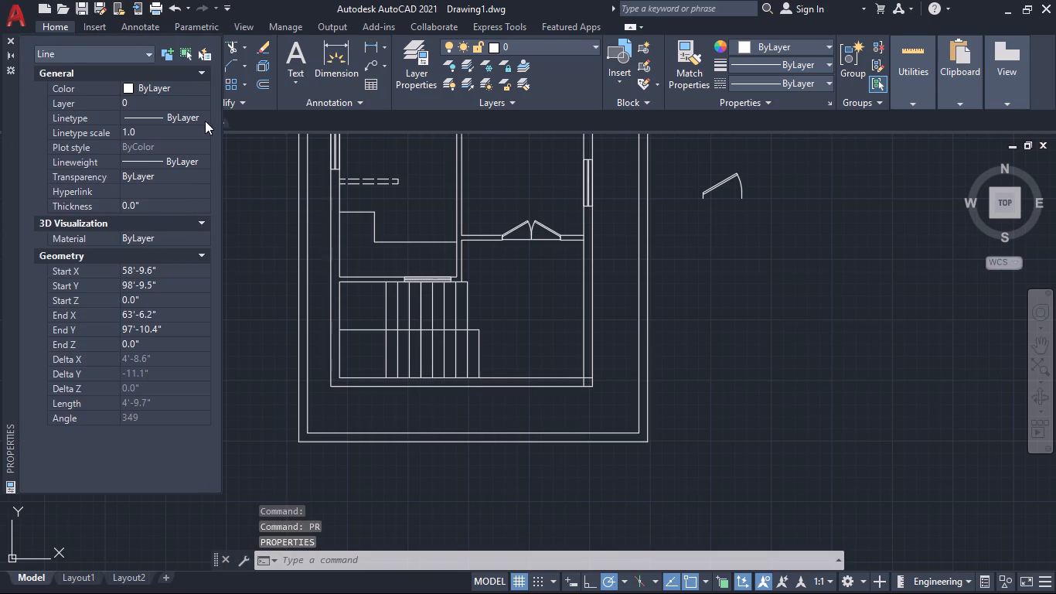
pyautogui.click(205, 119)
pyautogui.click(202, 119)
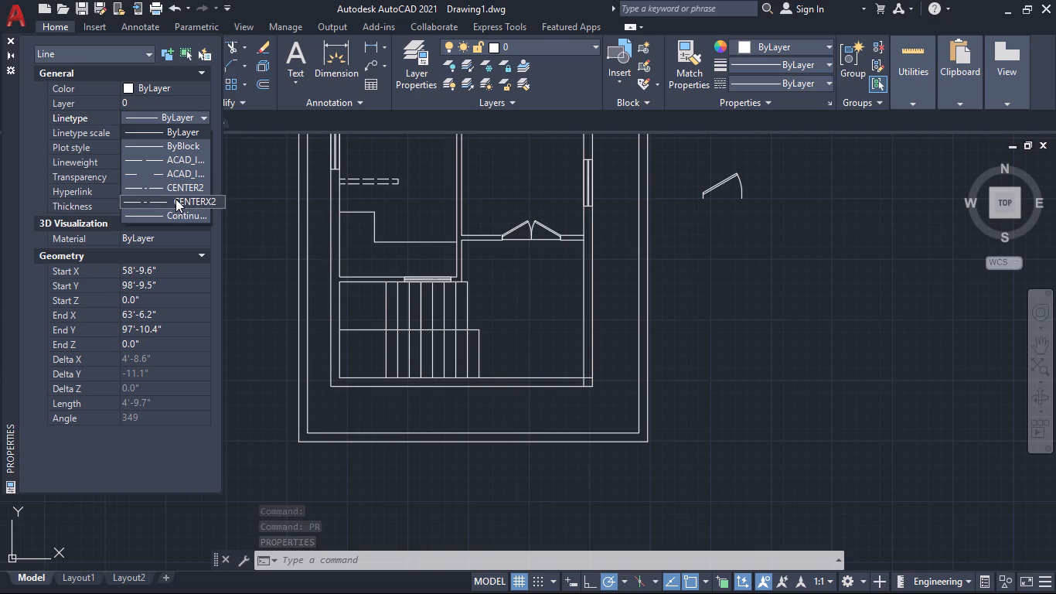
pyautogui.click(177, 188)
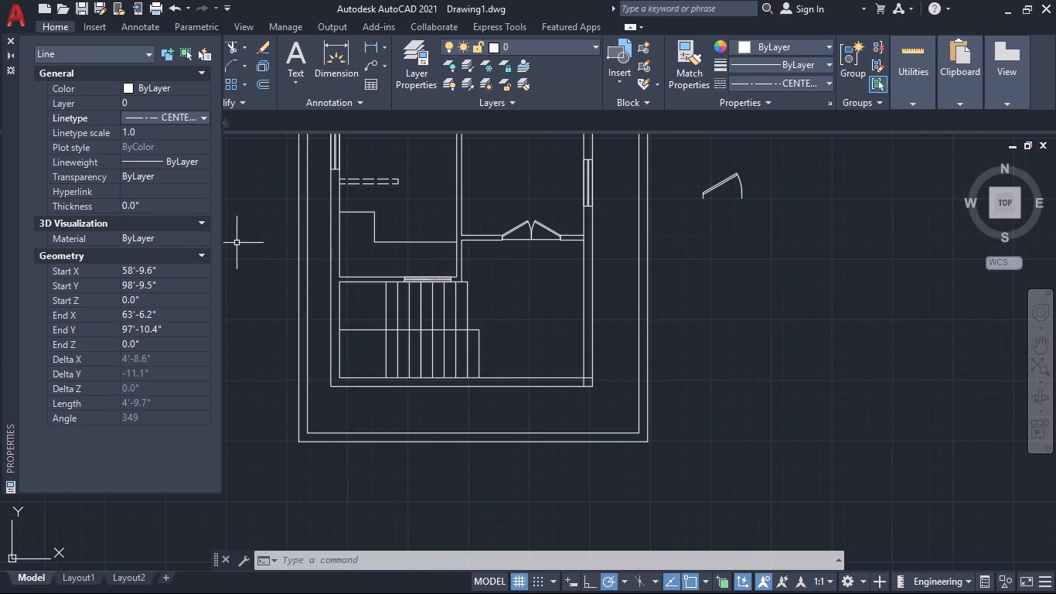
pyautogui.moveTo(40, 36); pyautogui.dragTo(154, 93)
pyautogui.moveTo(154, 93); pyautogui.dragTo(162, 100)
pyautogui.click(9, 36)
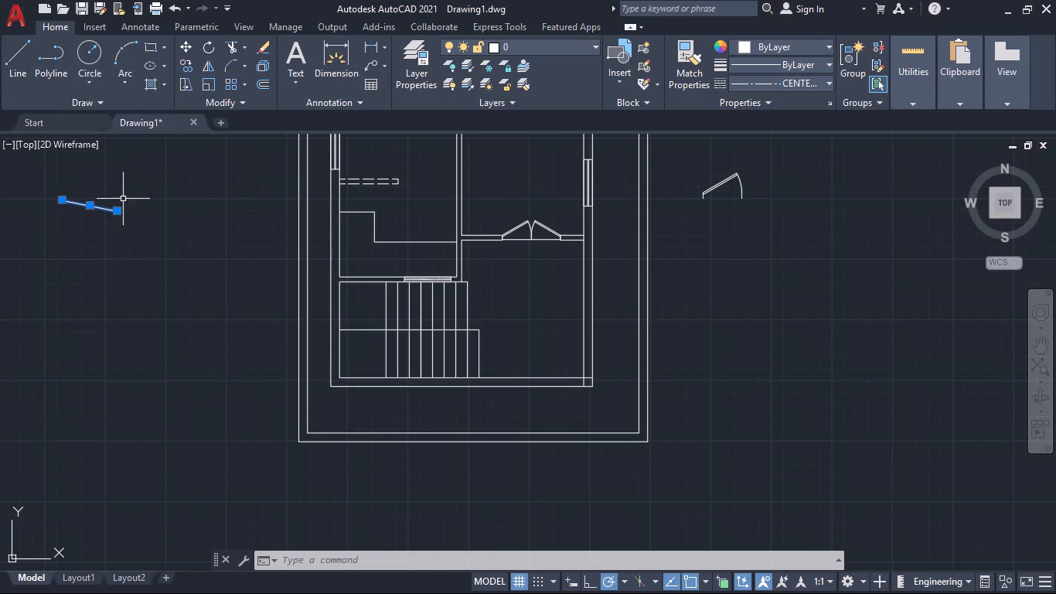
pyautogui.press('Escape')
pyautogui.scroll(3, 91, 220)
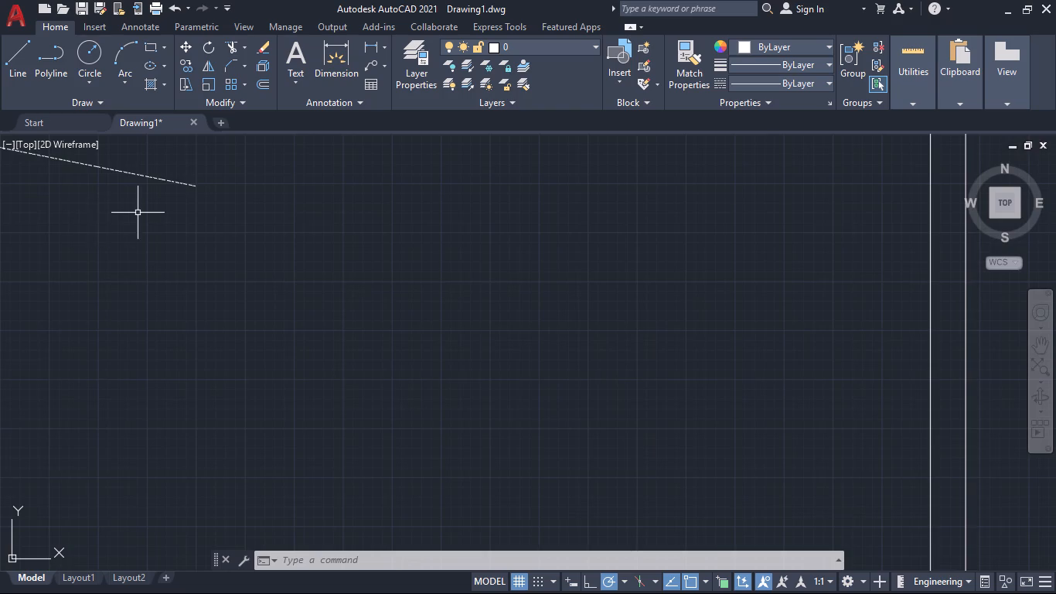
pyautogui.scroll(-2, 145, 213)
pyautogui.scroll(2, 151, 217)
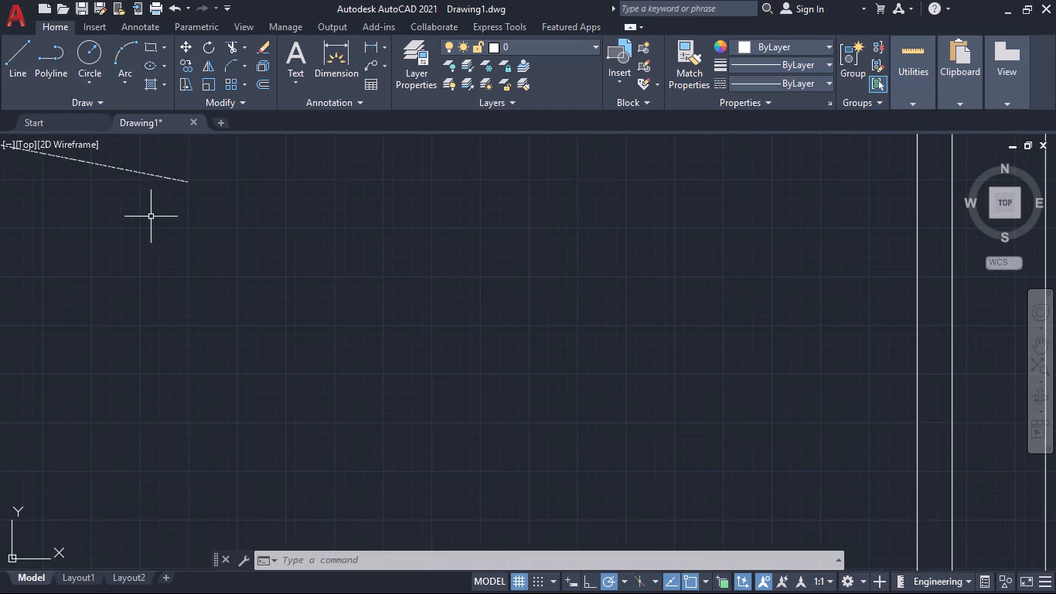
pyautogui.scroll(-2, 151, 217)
# Set the short sloping line's linetype to CENTERX2.
pyautogui.click(152, 196)
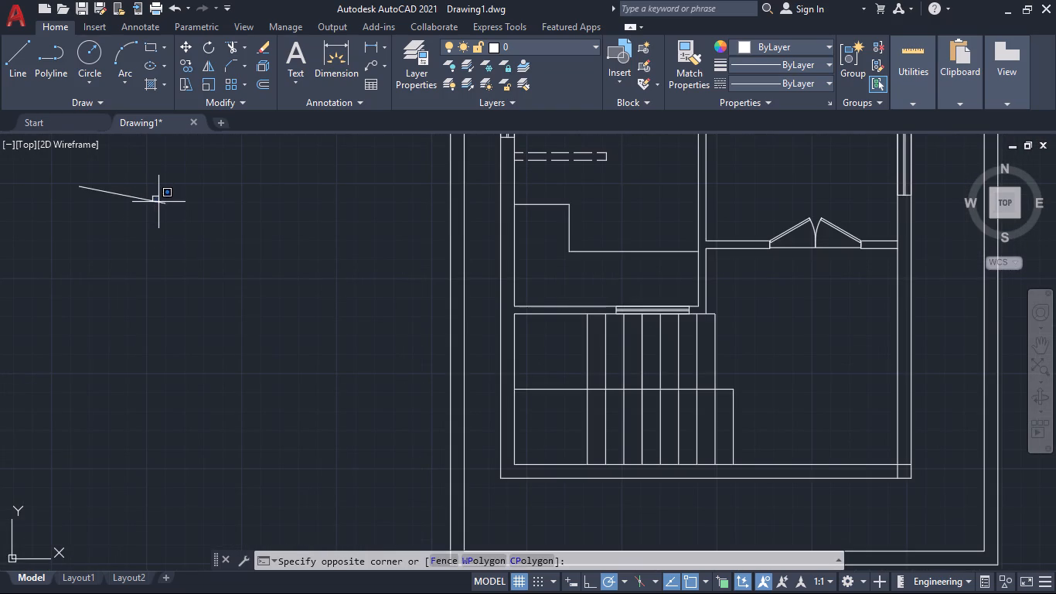
pyautogui.doubleClick(159, 203)
pyautogui.click(159, 203)
pyautogui.rightClick(159, 203)
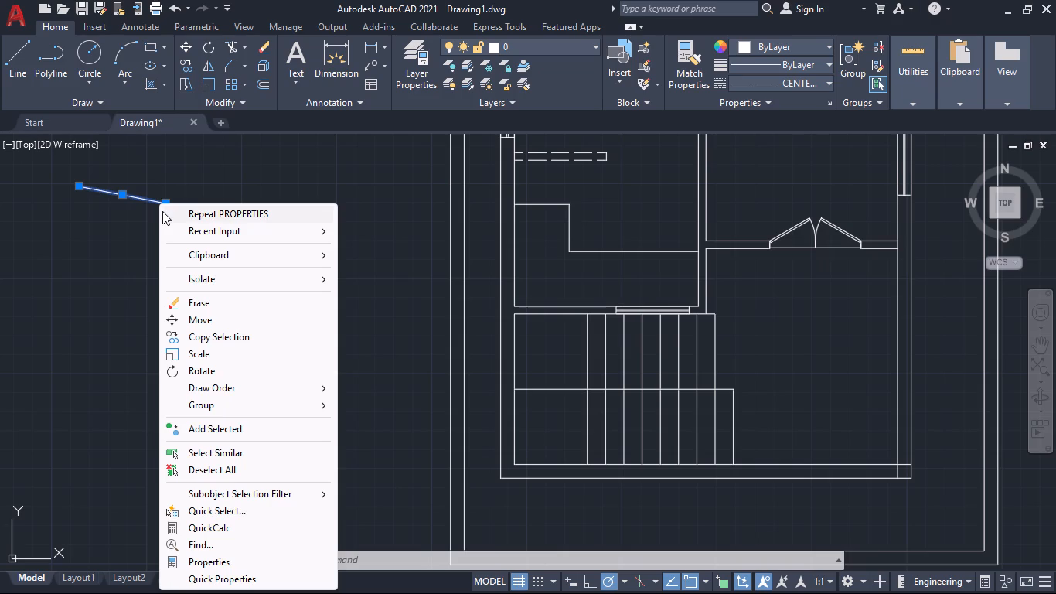
pyautogui.click(281, 560)
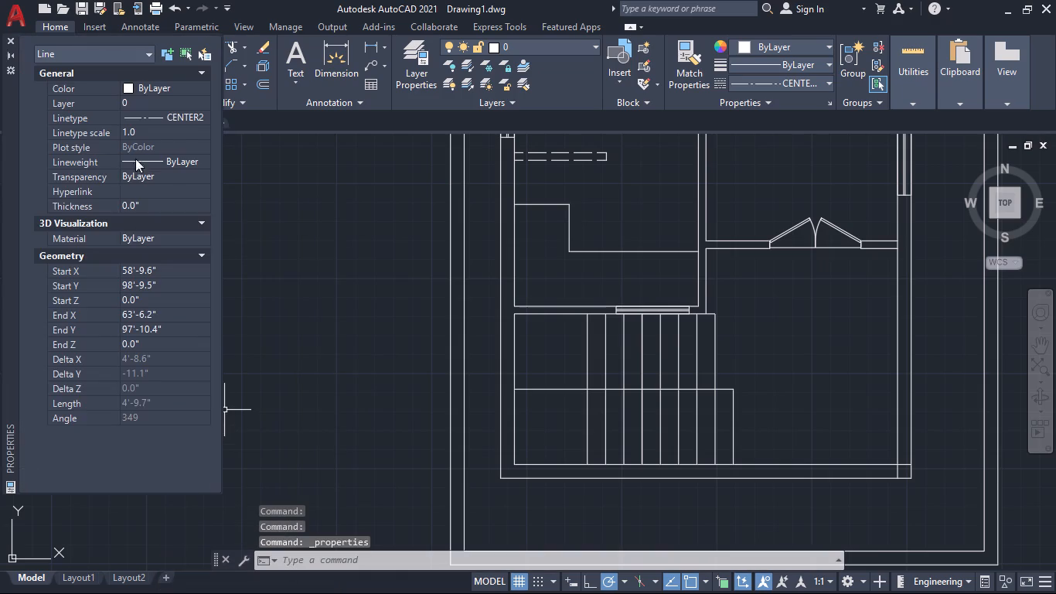
pyautogui.click(189, 118)
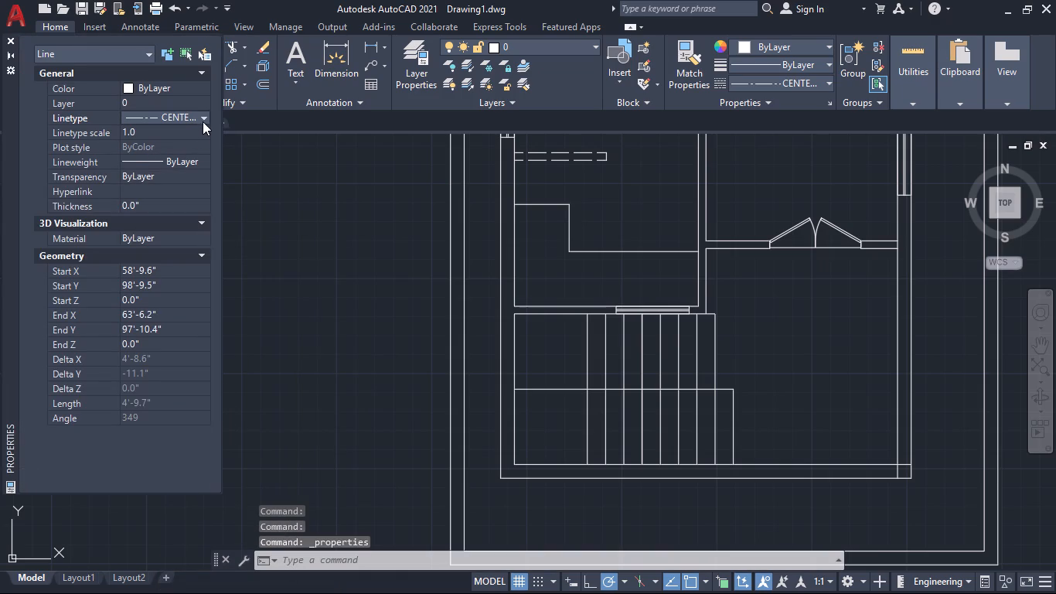
pyautogui.click(204, 119)
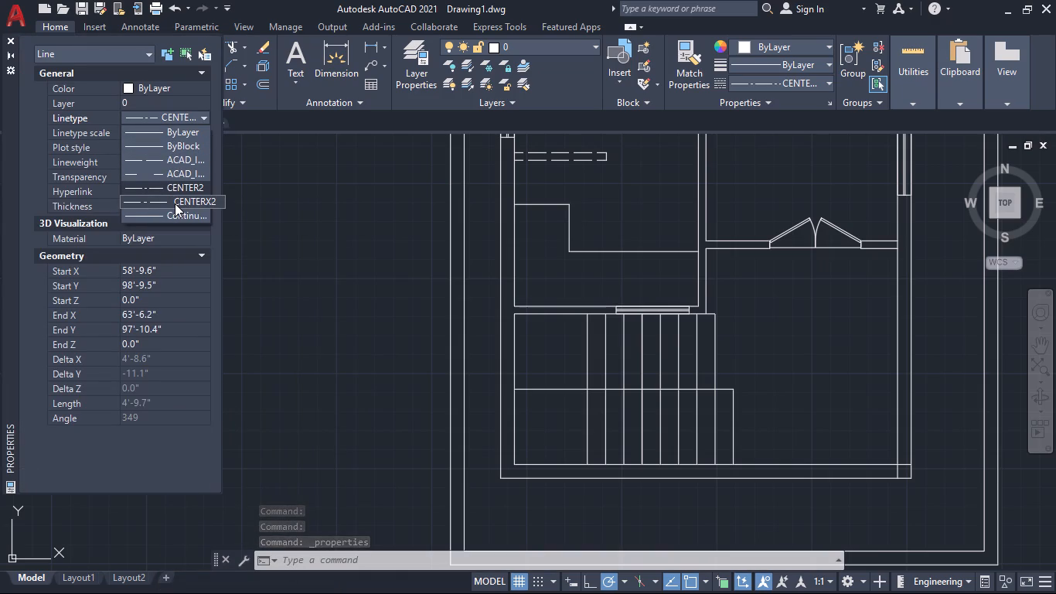
pyautogui.click(175, 203)
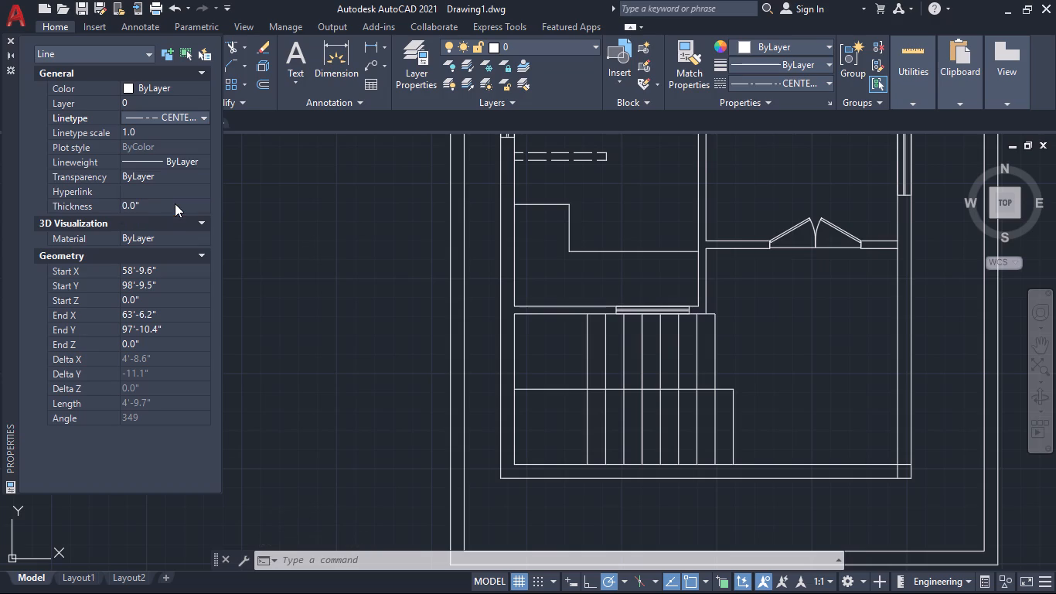
pyautogui.click(5, 43)
pyautogui.press('Escape')
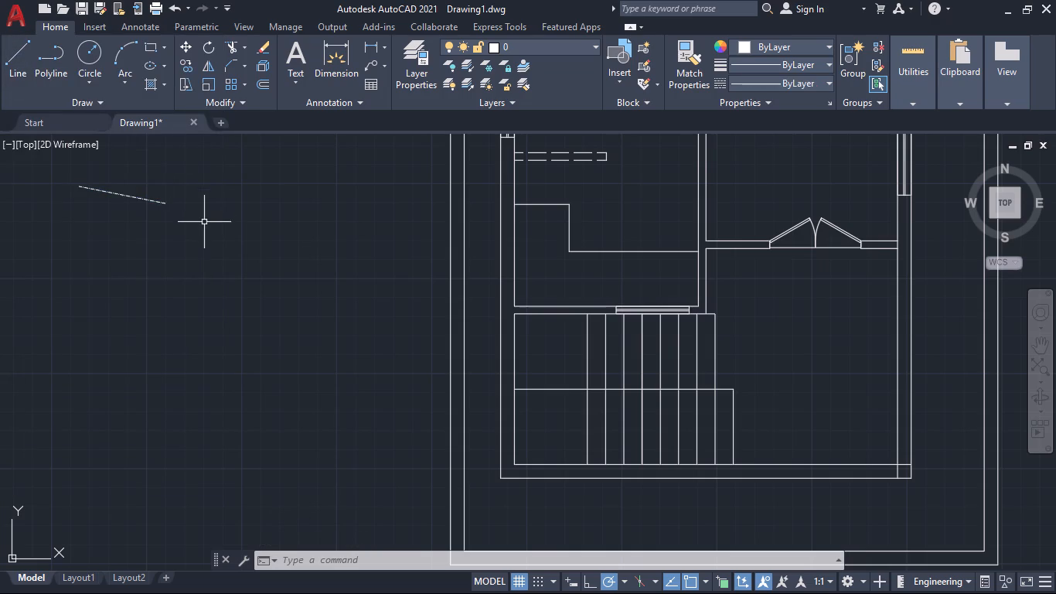
pyautogui.click(183, 213)
pyautogui.click(266, 262)
# Break the second-easternmost stair tread line at the point where it crosses the flight divider.
pyautogui.scroll(4, 742, 387)
pyautogui.scroll(-1, 736, 390)
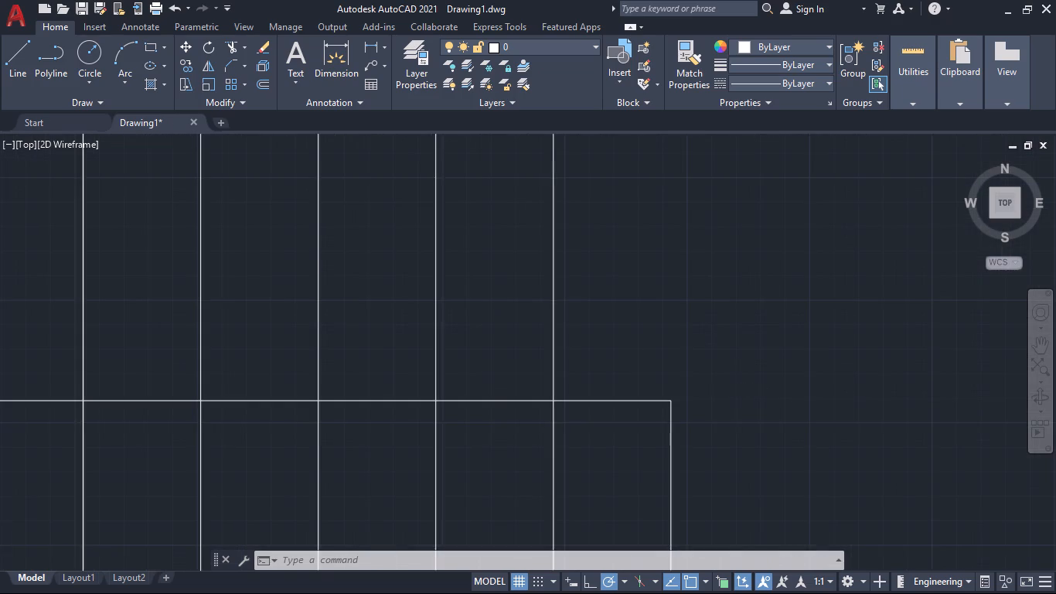
pyautogui.scroll(-2, 735, 390)
pyautogui.write('br')
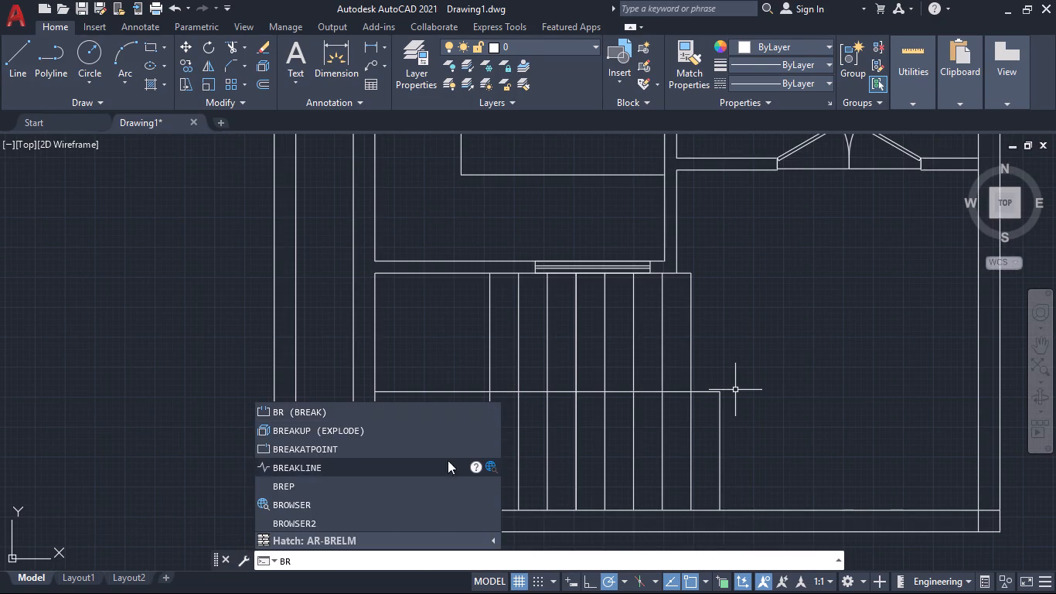
pyautogui.click(353, 444)
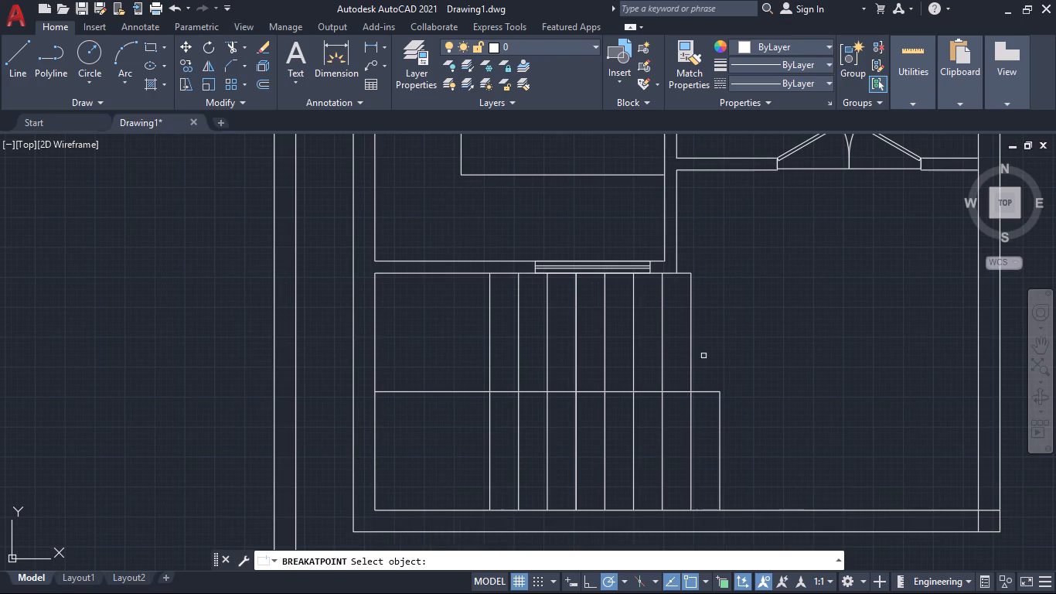
pyautogui.click(691, 360)
pyautogui.click(692, 390)
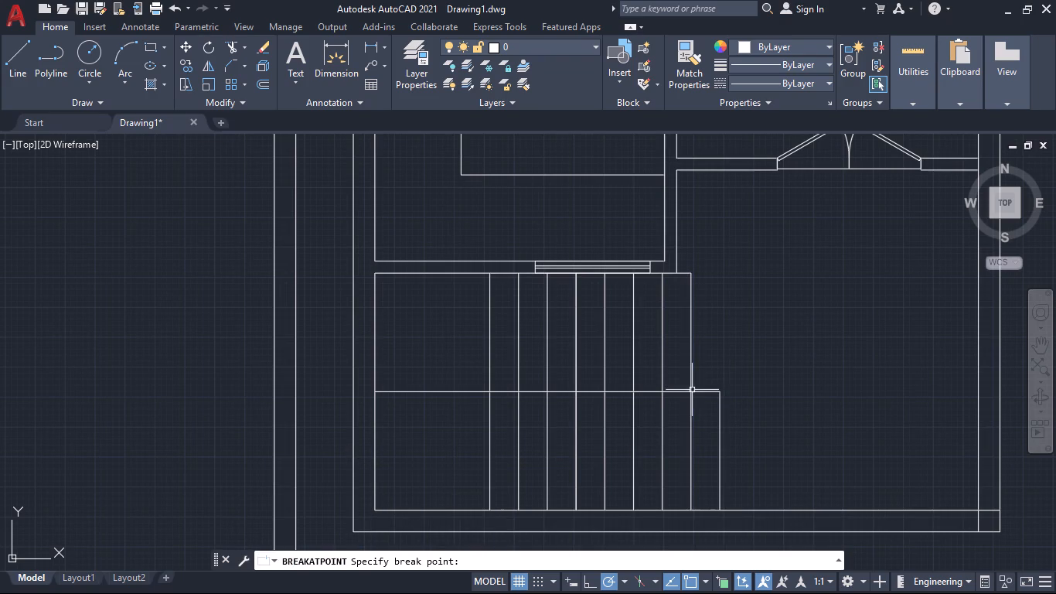
# Match the sloping centre line's properties onto the broken tread line's segment north of the flight divider.
pyautogui.scroll(2, 50, 230)
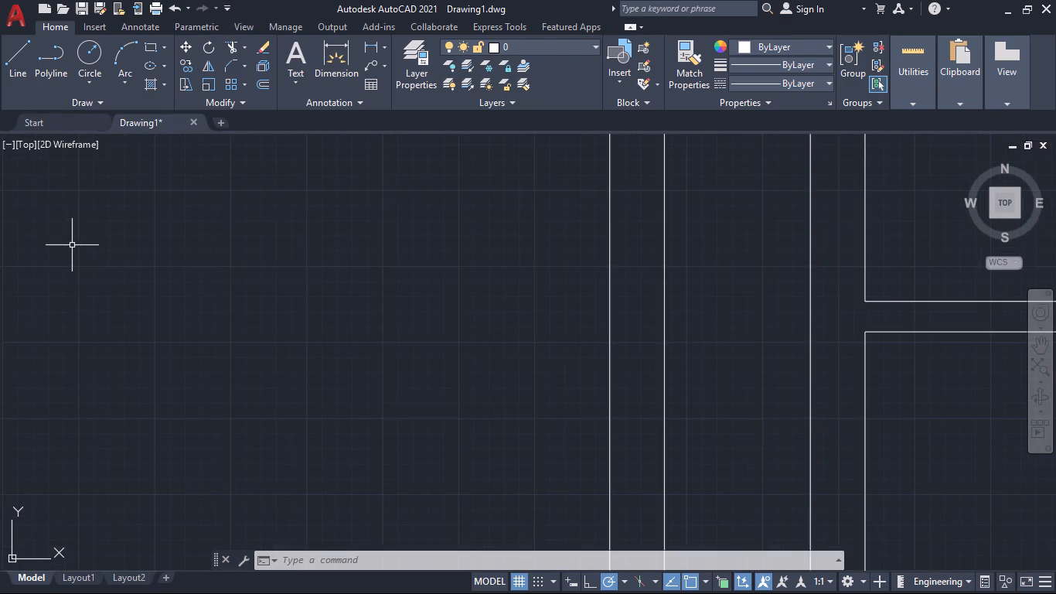
pyautogui.scroll(-5, 80, 248)
pyautogui.moveTo(119, 262); pyautogui.dragTo(311, 375, button='middle')
pyautogui.scroll(1, 259, 331)
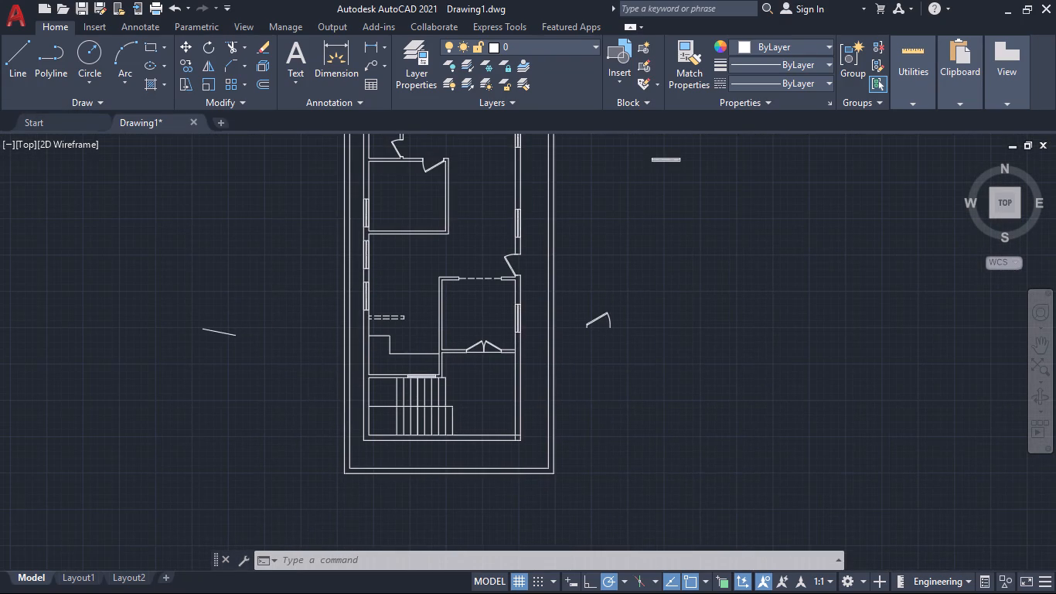
pyautogui.write('ma')
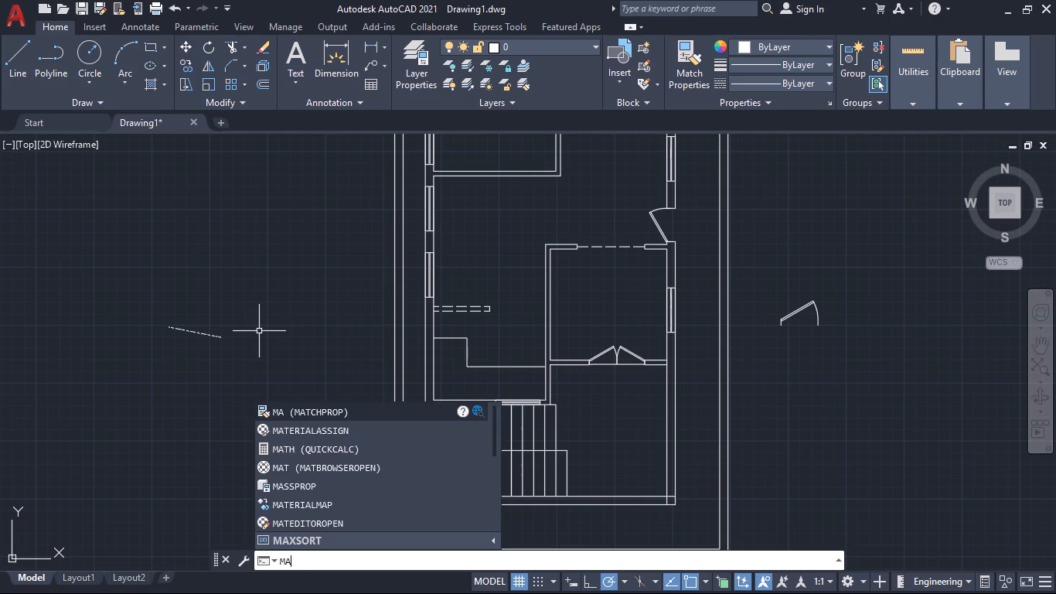
pyautogui.press('Return')
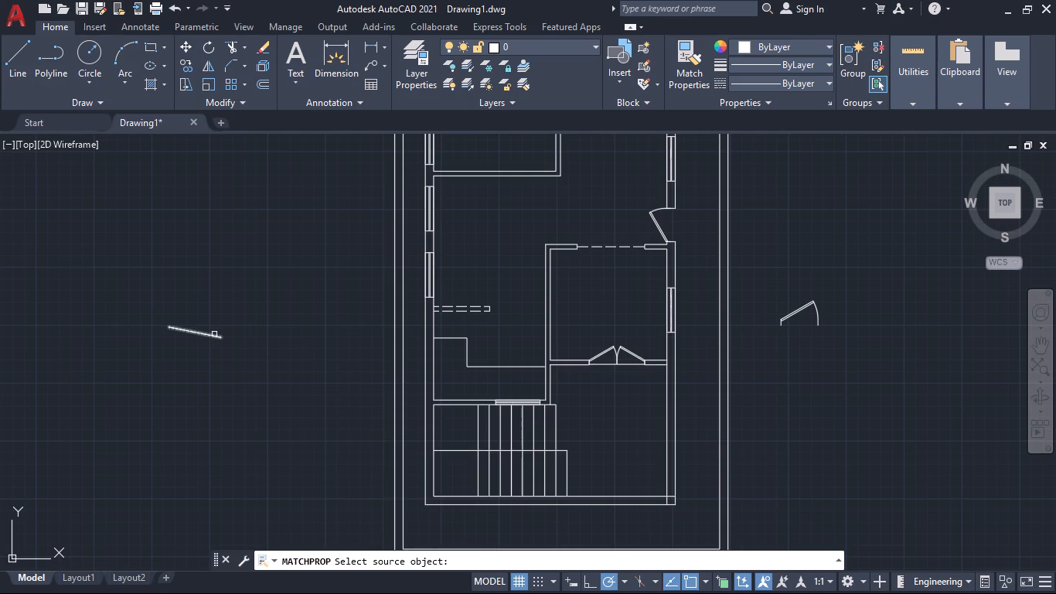
pyautogui.click(214, 334)
pyautogui.scroll(2, 538, 402)
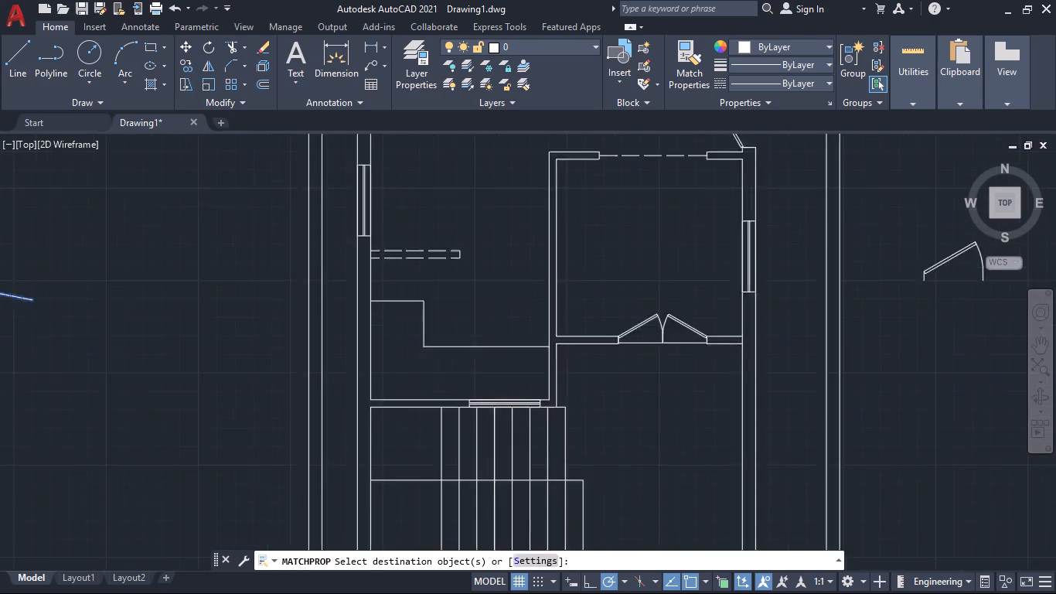
pyautogui.scroll(1, 538, 402)
pyautogui.click(605, 456)
pyautogui.scroll(-3, 704, 446)
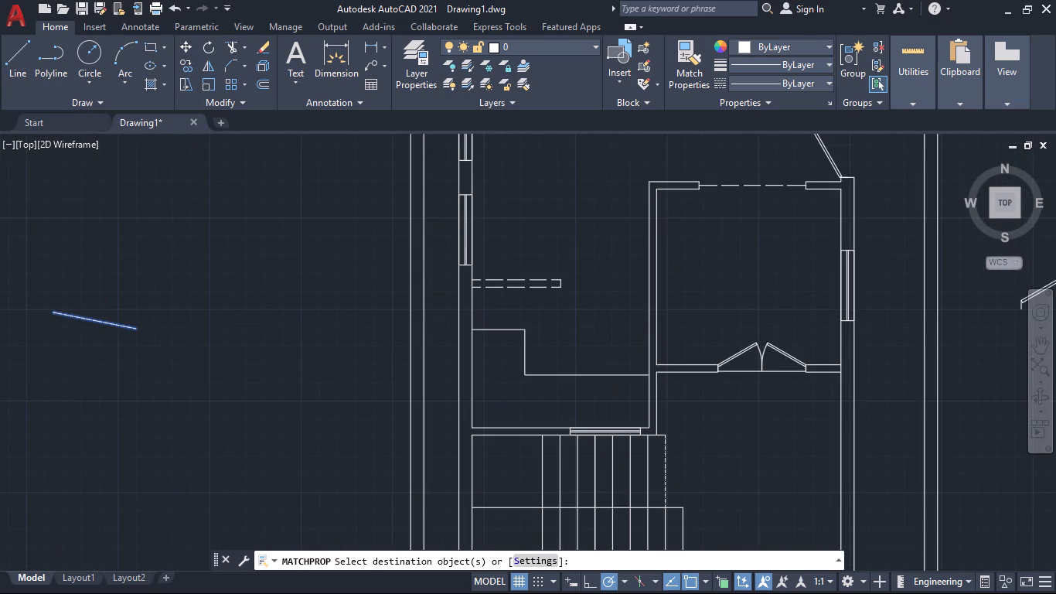
pyautogui.press('Return')
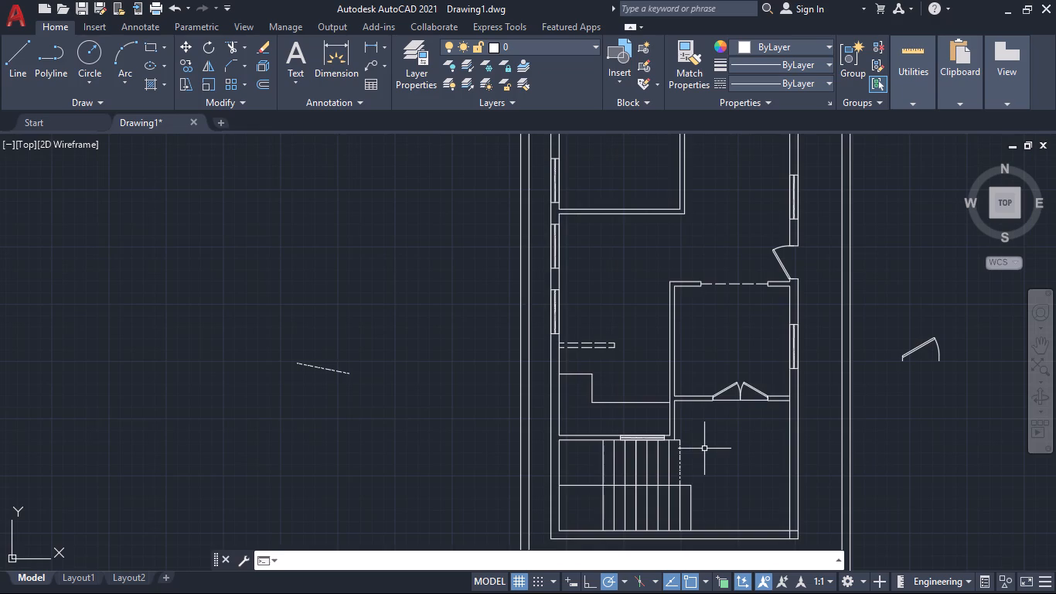
# Extend the lower flight's east edge to the outer south wall face, and trim the south wall between the stairs and the east wall.
pyautogui.scroll(2, 704, 453)
pyautogui.moveTo(704, 453); pyautogui.dragTo(558, 311, button='middle')
pyautogui.scroll(-1, 567, 315)
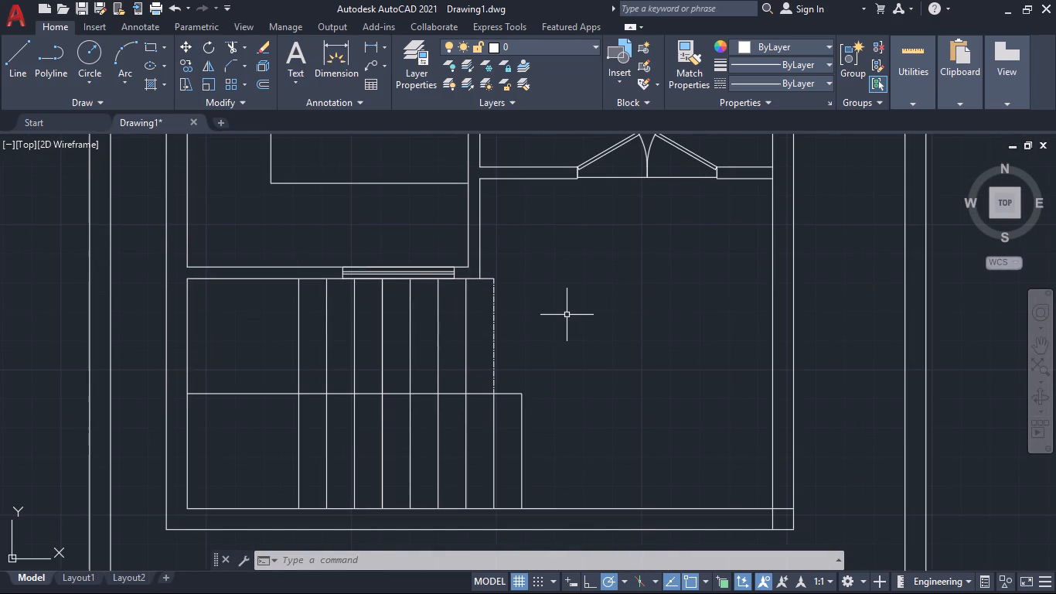
pyautogui.scroll(-1, 567, 315)
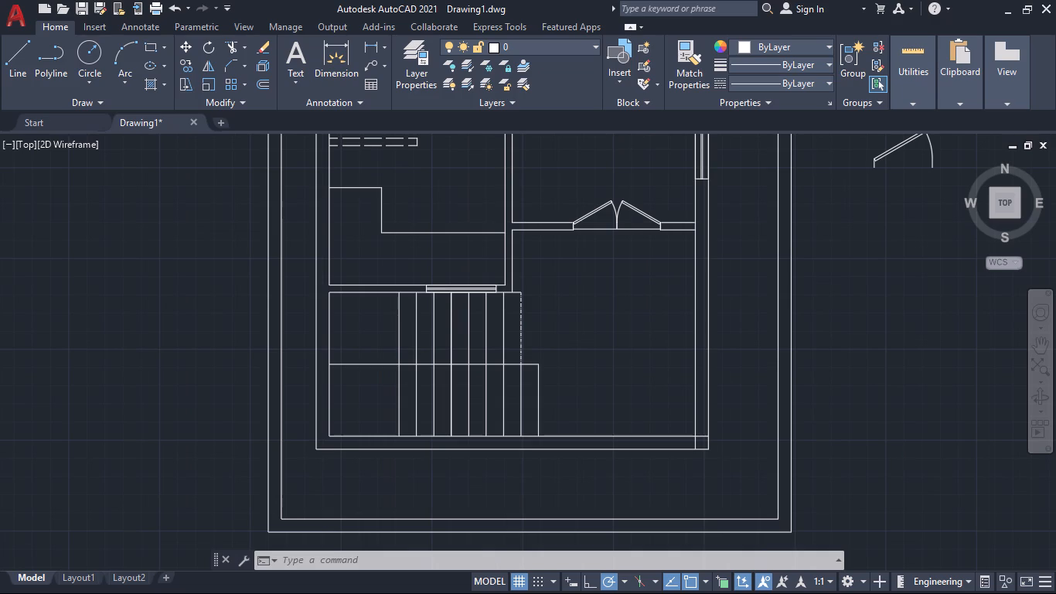
pyautogui.write('tr')
pyautogui.press('Return')
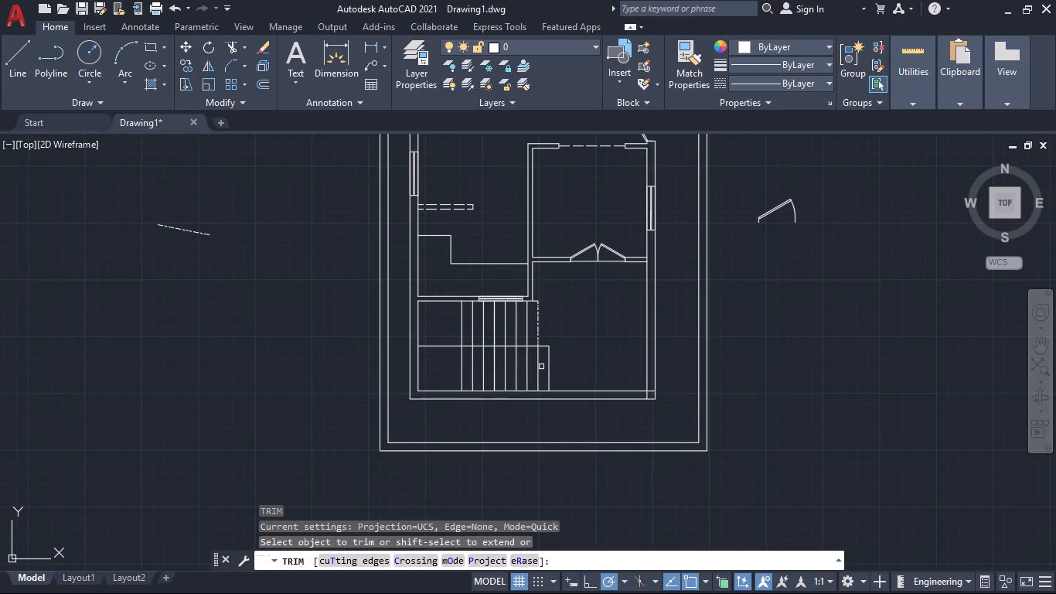
pyautogui.scroll(2, 542, 367)
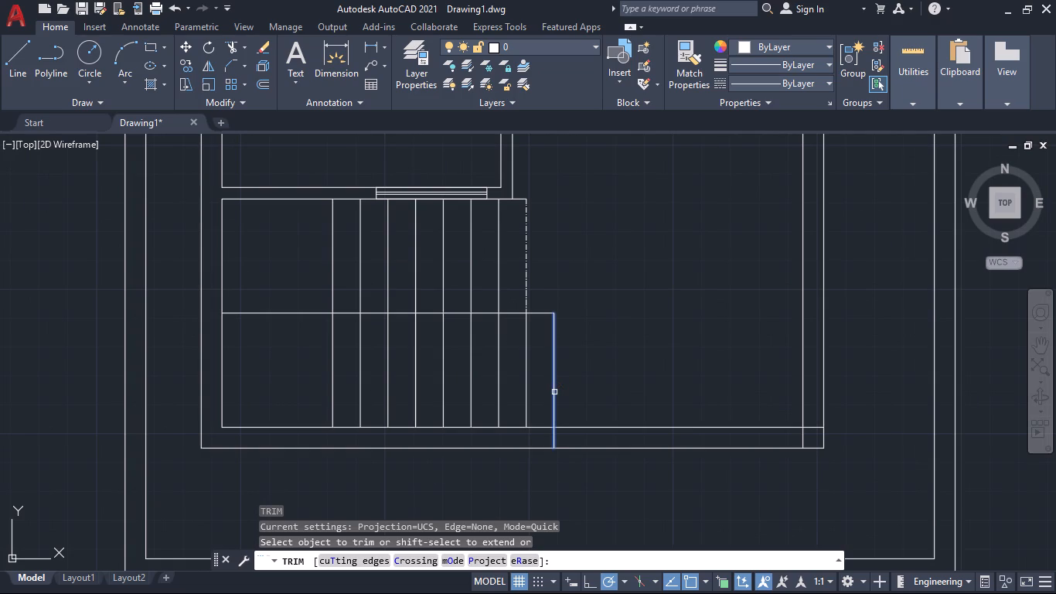
pyautogui.keyDown('shift'); pyautogui.click(554, 392); pyautogui.keyUp('shift')
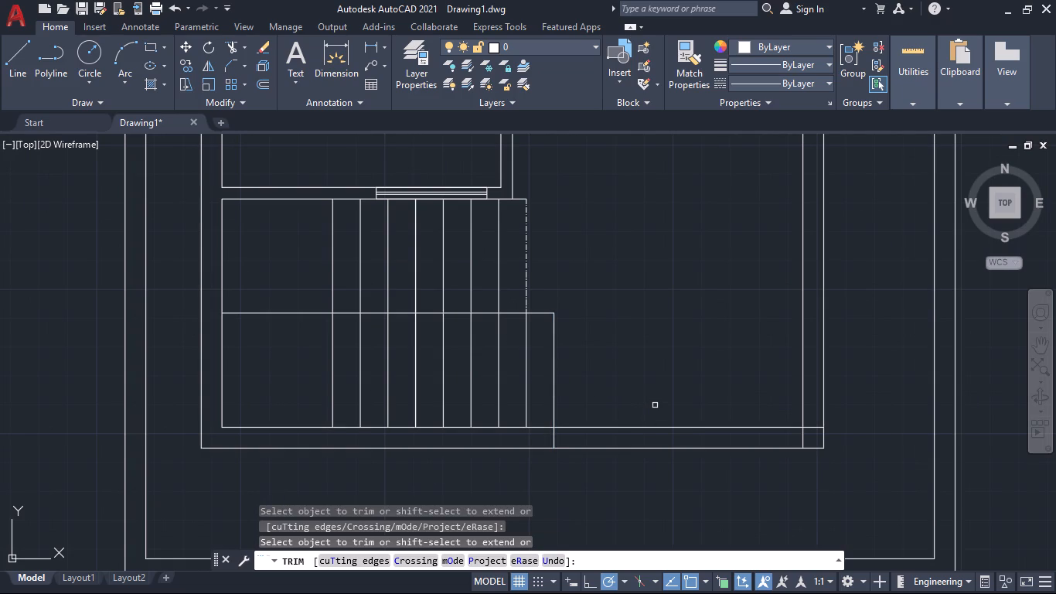
pyautogui.click(653, 391)
pyautogui.click(761, 490)
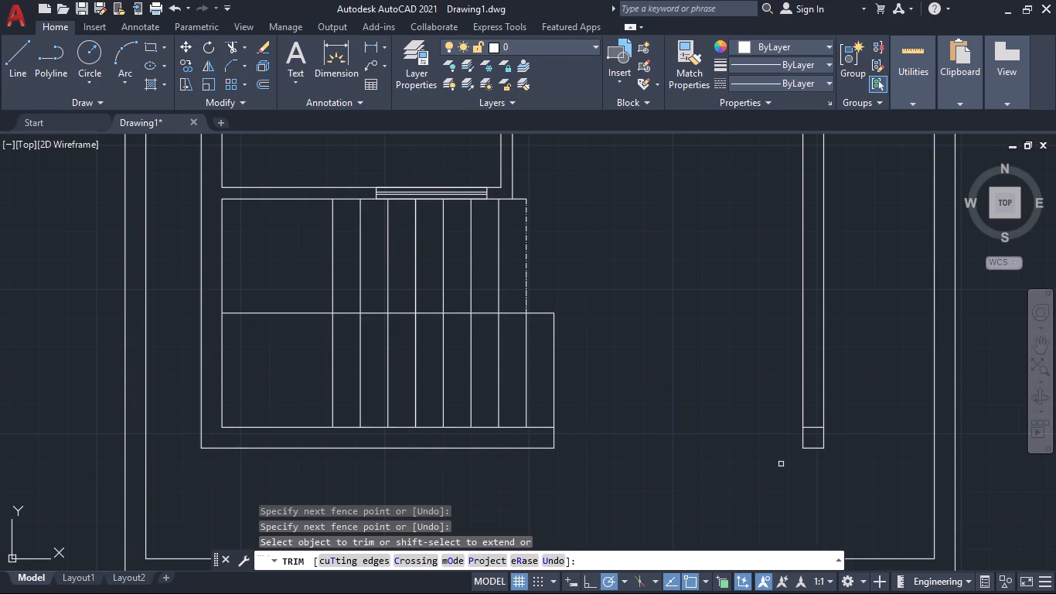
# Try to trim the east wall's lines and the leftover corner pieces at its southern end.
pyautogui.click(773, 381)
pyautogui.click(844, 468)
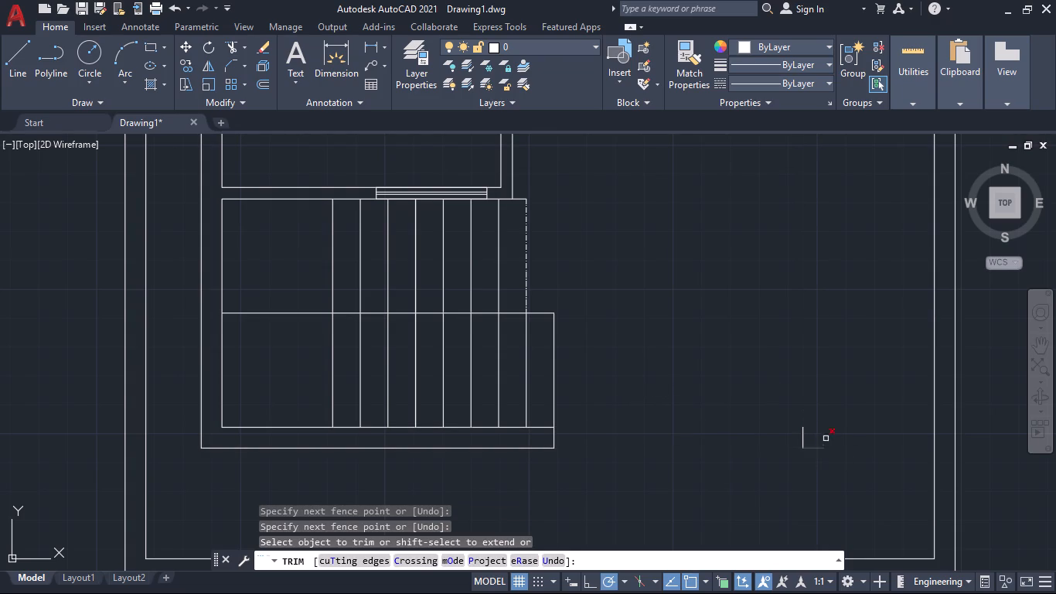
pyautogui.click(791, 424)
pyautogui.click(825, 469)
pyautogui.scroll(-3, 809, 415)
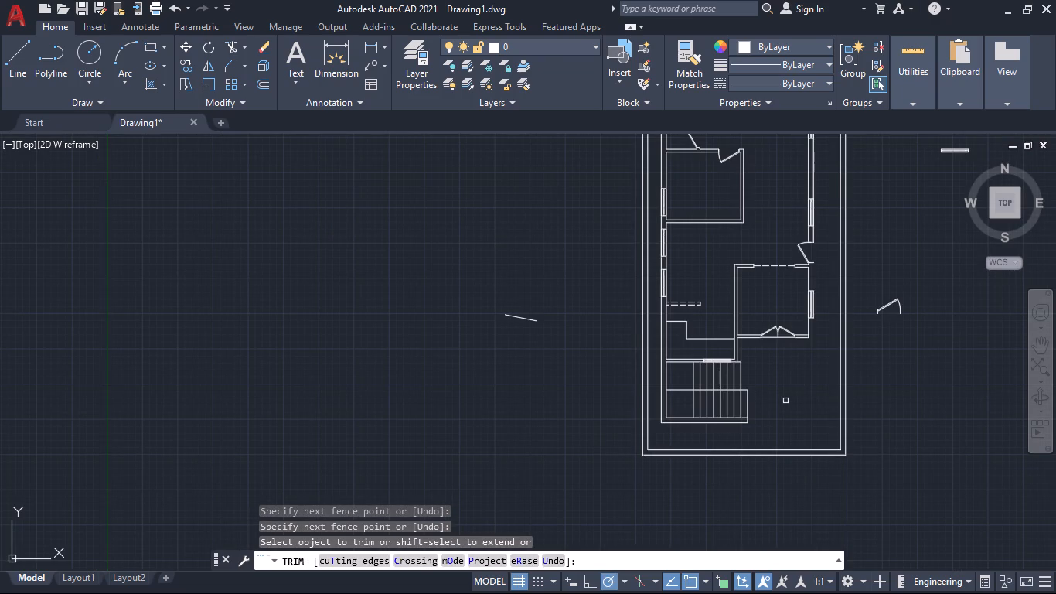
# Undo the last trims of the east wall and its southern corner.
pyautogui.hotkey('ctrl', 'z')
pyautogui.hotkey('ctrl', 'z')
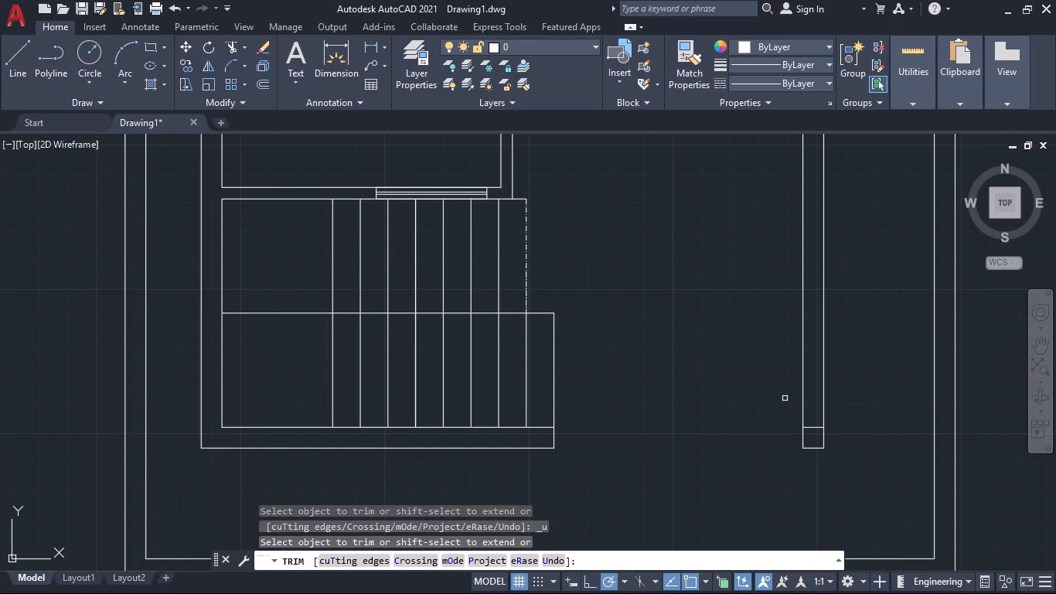
# Extend both lines of the double-door wall eastward to the outer face of the east wall.
pyautogui.scroll(-2, 777, 395)
pyautogui.moveTo(755, 374); pyautogui.dragTo(641, 445, button='middle')
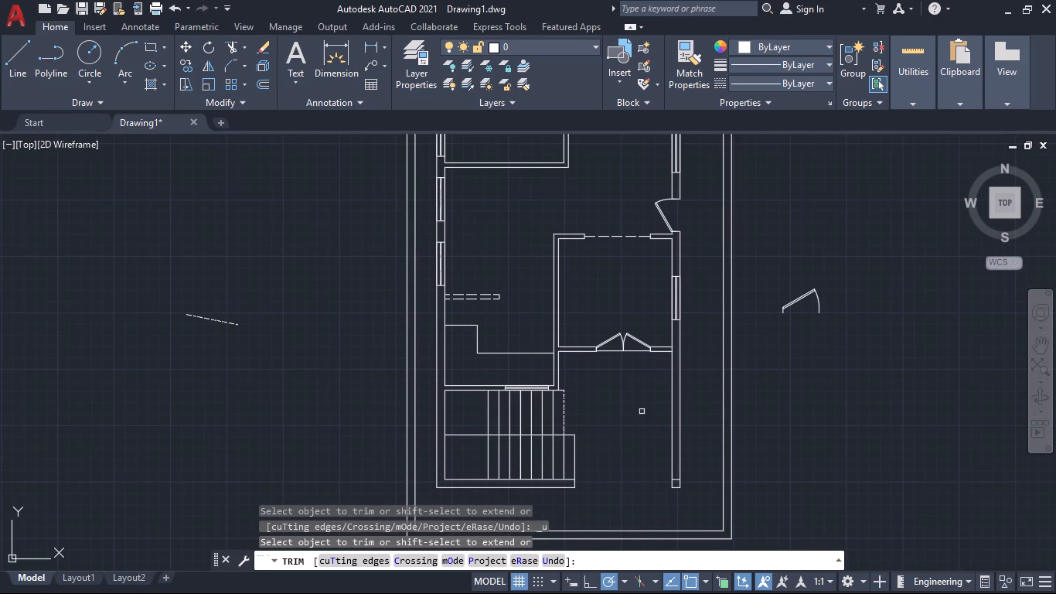
pyautogui.scroll(2, 656, 347)
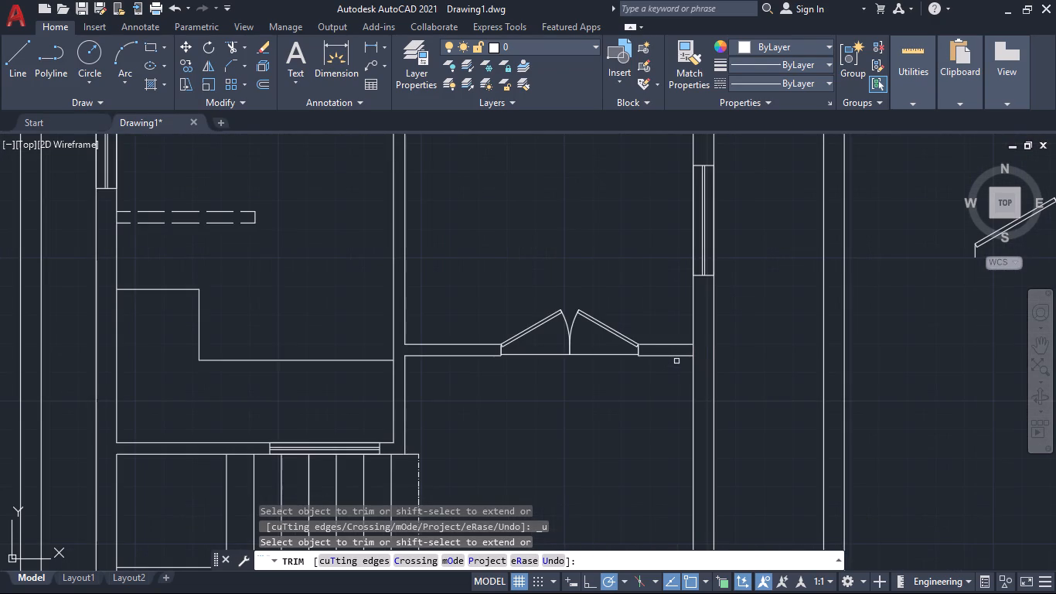
pyautogui.keyDown('shift'); pyautogui.click(683, 344); pyautogui.keyUp('shift')
pyautogui.keyDown('shift'); pyautogui.click(683, 359); pyautogui.keyUp('shift')
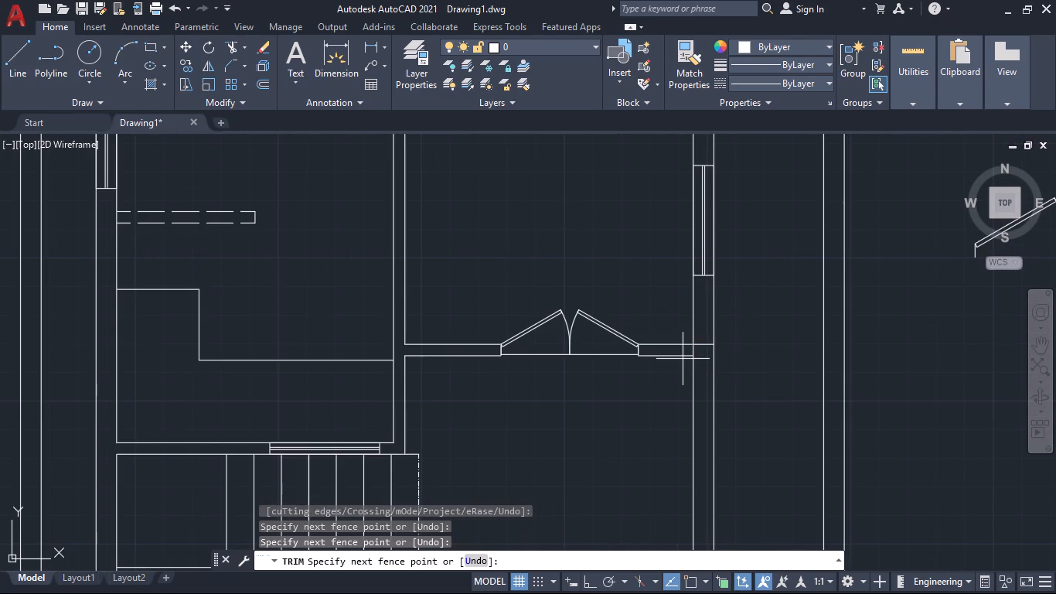
pyautogui.keyDown('shift'); pyautogui.click(683, 352); pyautogui.keyUp('shift')
# Trim away the east wall south of the double-door wall, including the leftover pieces at its southern end.
pyautogui.scroll(-2, 665, 389)
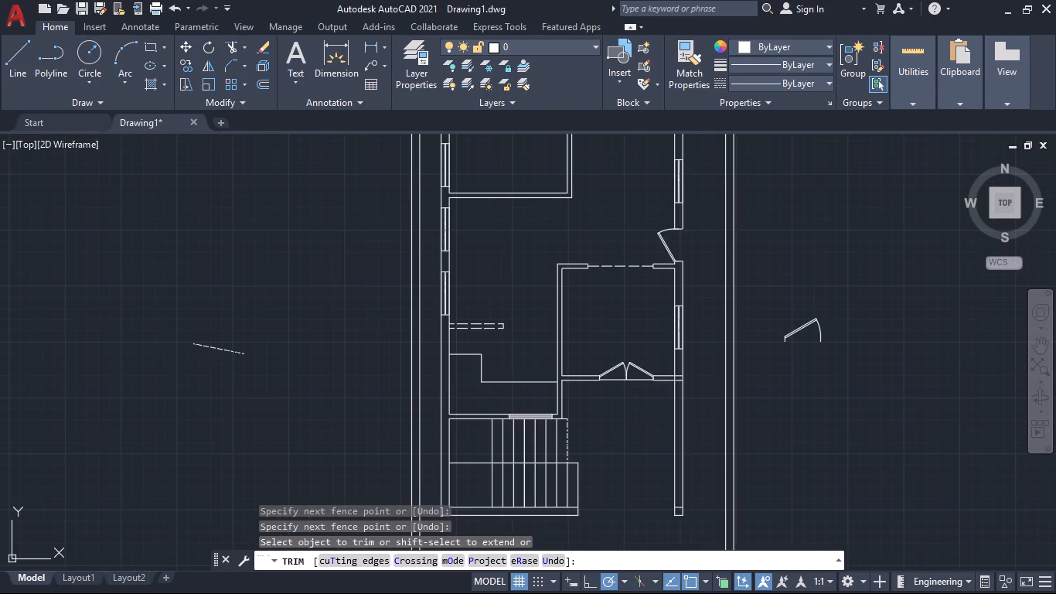
pyautogui.click(656, 419)
pyautogui.click(695, 453)
pyautogui.click(682, 524)
pyautogui.click(678, 493)
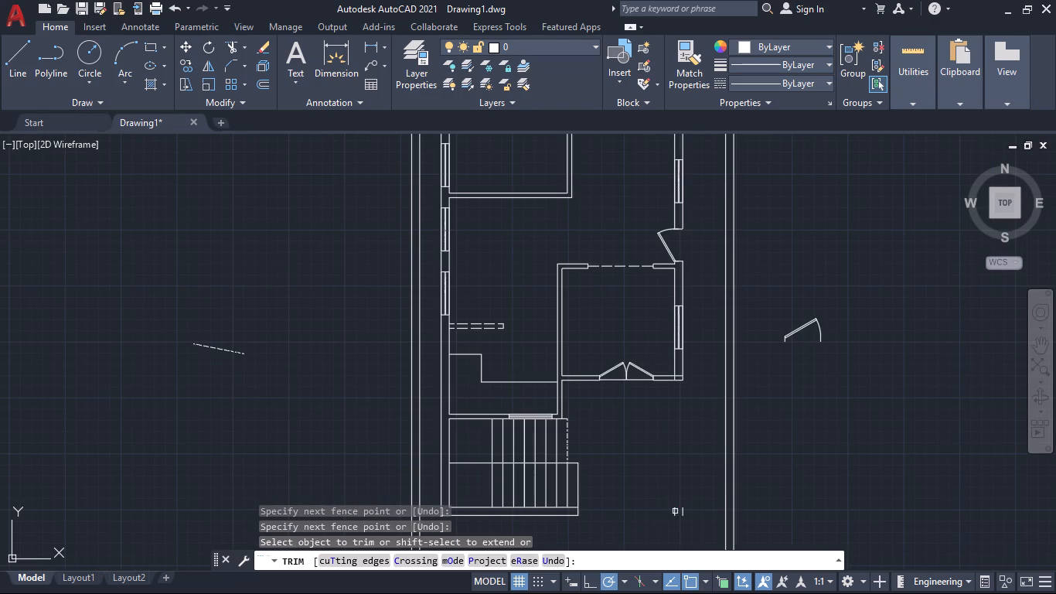
pyautogui.click(703, 512)
pyautogui.click(664, 512)
# Trim the overlapping inner wall lines inside the southeast corner of the double-door room.
pyautogui.scroll(3, 584, 522)
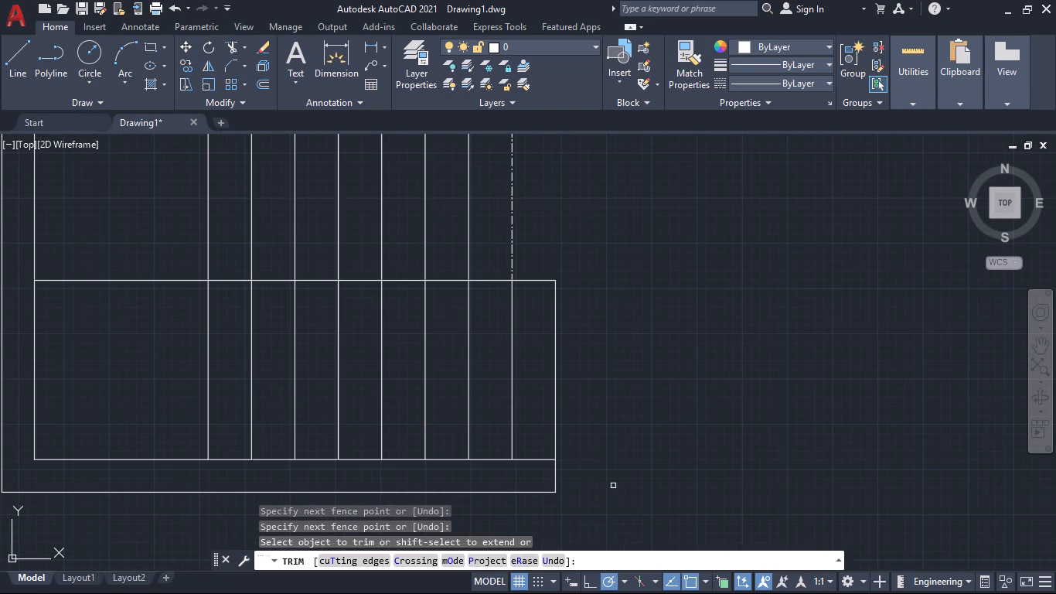
pyautogui.scroll(-2, 613, 485)
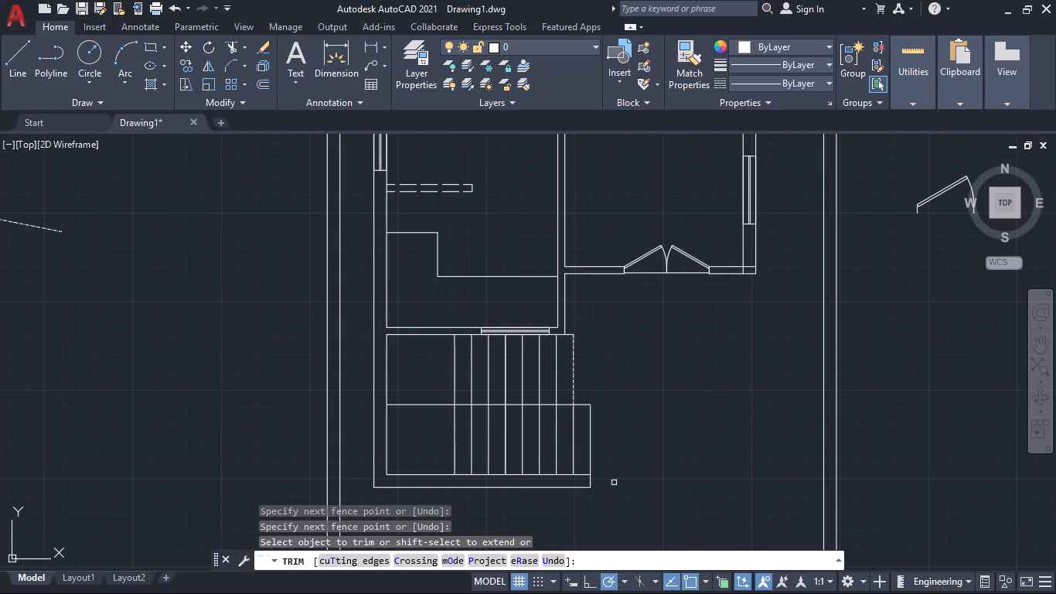
pyautogui.moveTo(697, 346); pyautogui.dragTo(656, 401, button='middle')
pyautogui.scroll(-2, 656, 401)
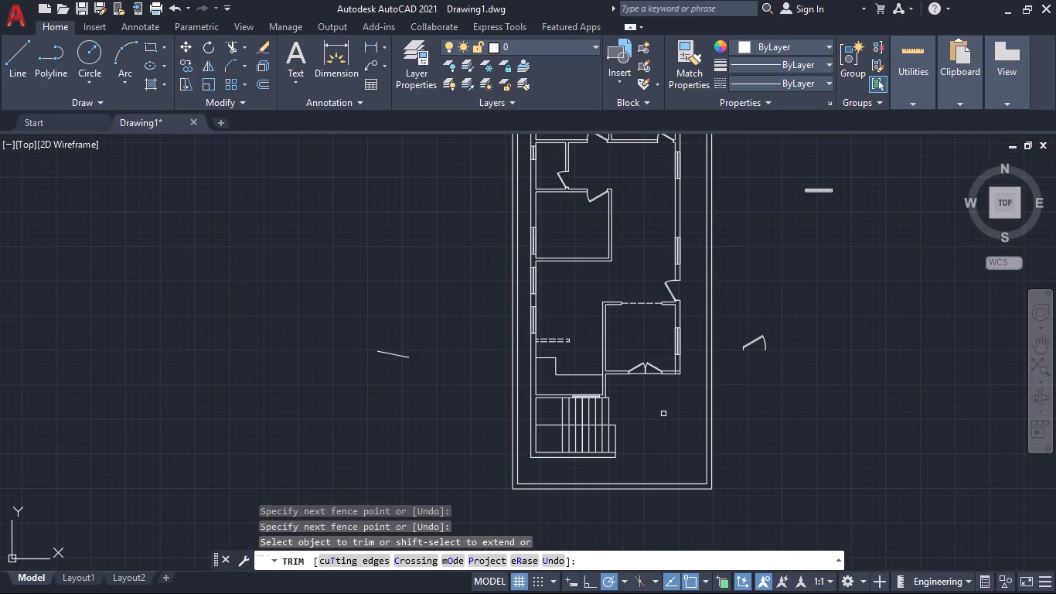
pyautogui.scroll(-1, 672, 410)
pyautogui.scroll(2, 664, 360)
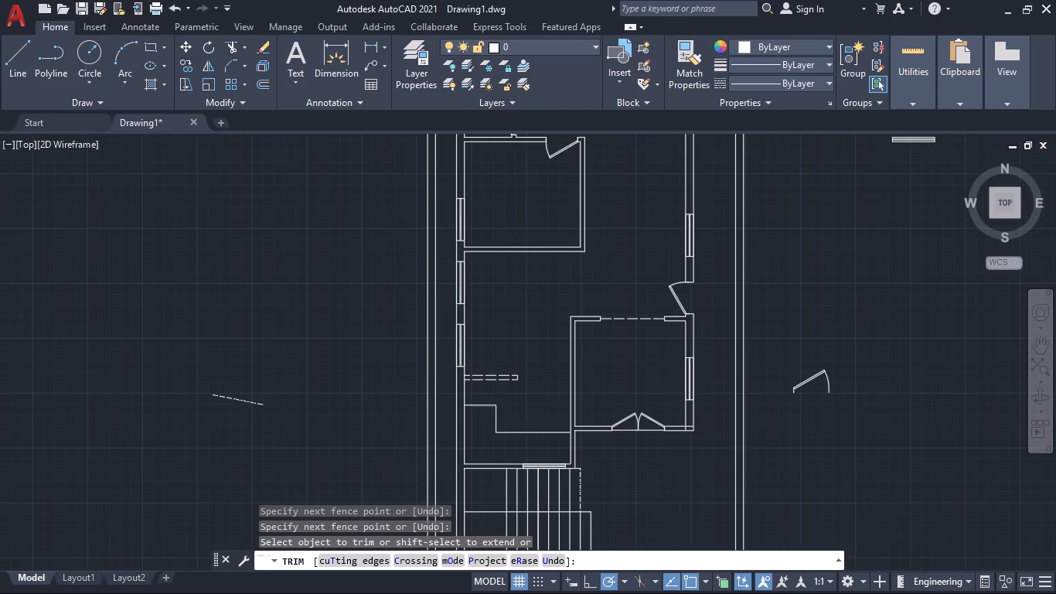
pyautogui.scroll(-1, 659, 380)
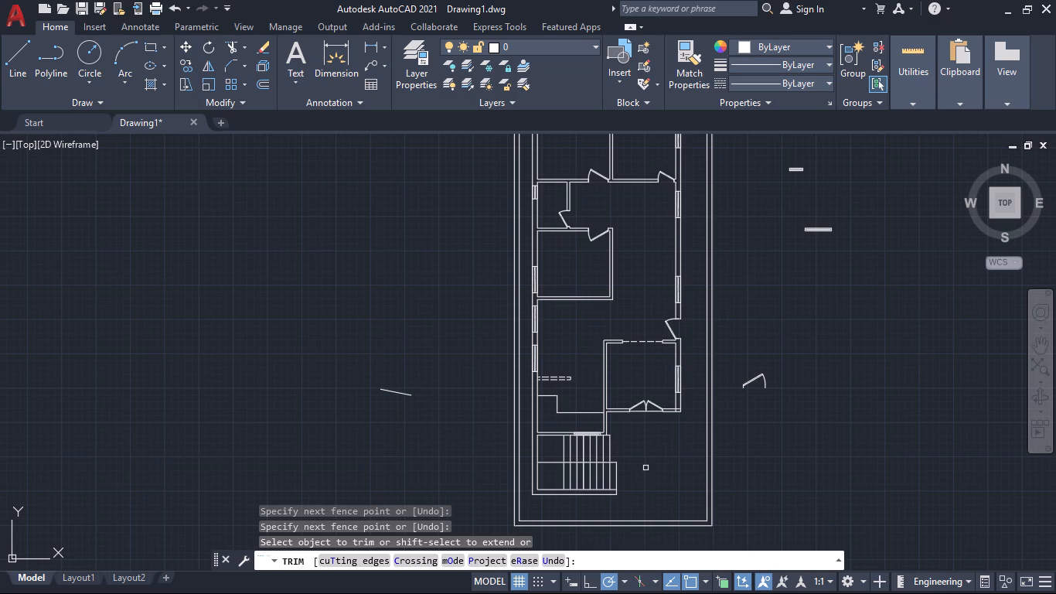
pyautogui.scroll(-1, 646, 468)
pyautogui.scroll(5, 641, 453)
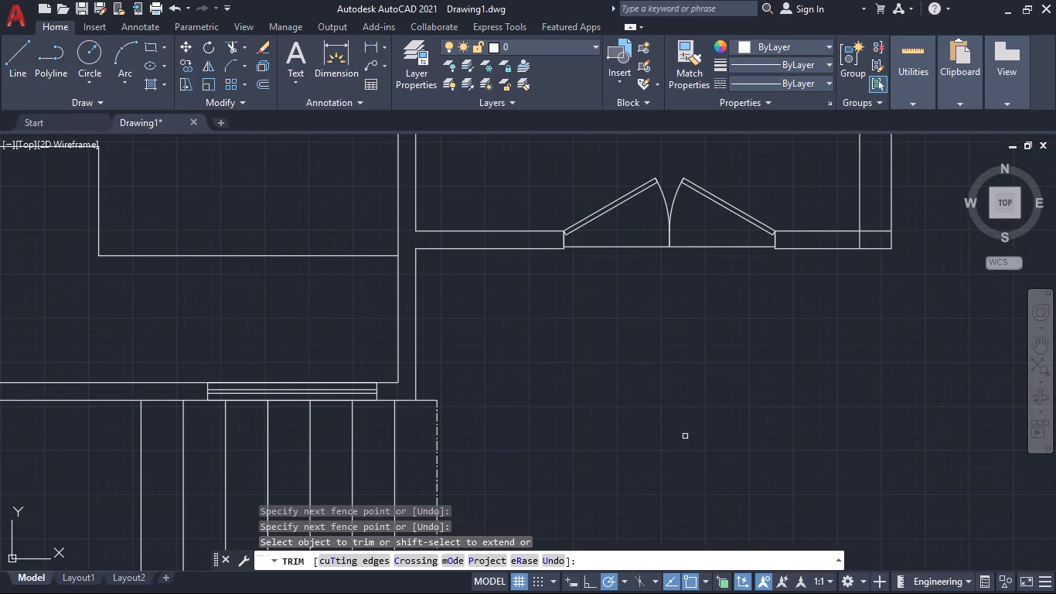
pyautogui.moveTo(858, 336); pyautogui.dragTo(706, 486, button='middle')
pyautogui.moveTo(724, 366); pyautogui.dragTo(724, 391)
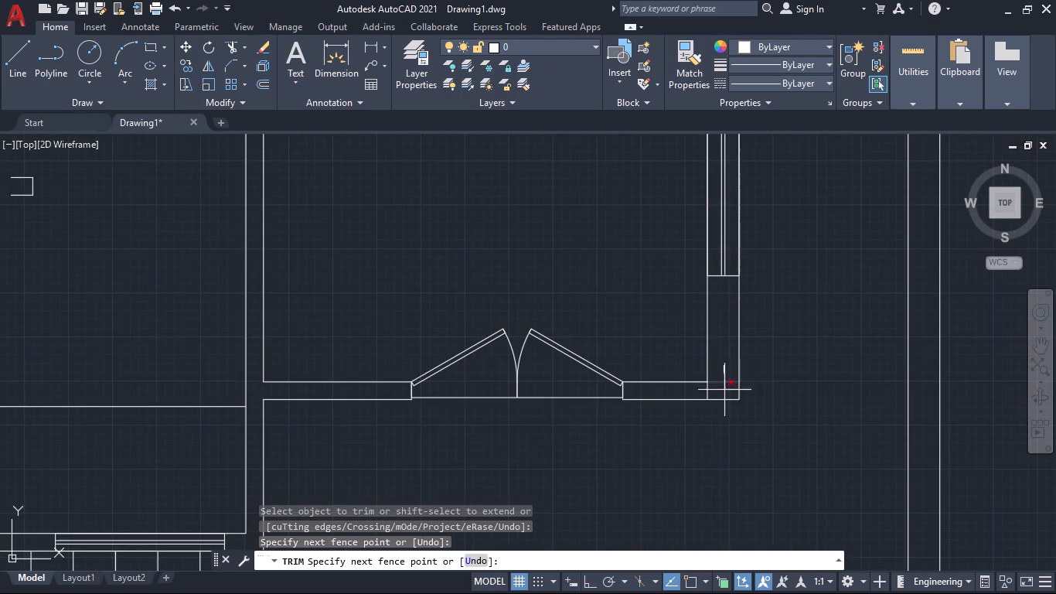
pyautogui.moveTo(724, 391); pyautogui.dragTo(699, 396)
# Trim the flight divider line where it crosses the stair landing.
pyautogui.scroll(-3, 746, 441)
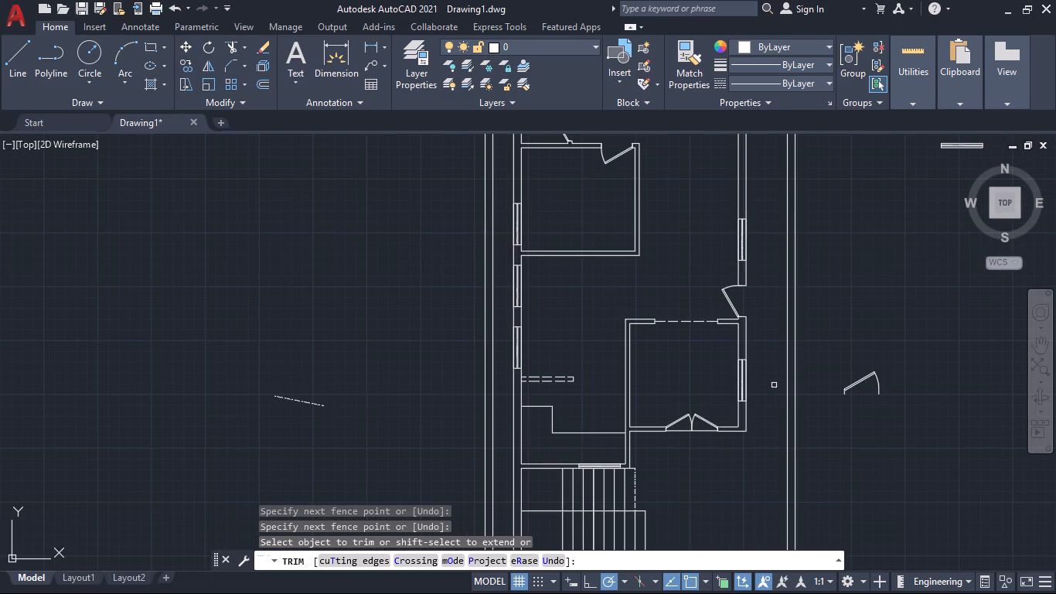
pyautogui.moveTo(705, 501); pyautogui.dragTo(733, 411, button='middle')
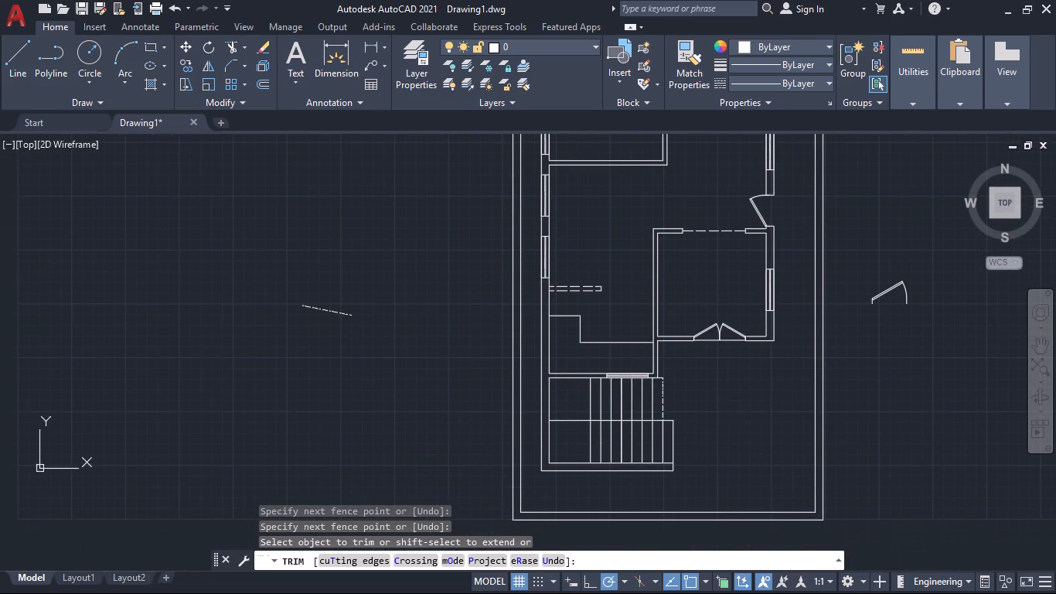
pyautogui.moveTo(725, 449); pyautogui.dragTo(725, 388, button='middle')
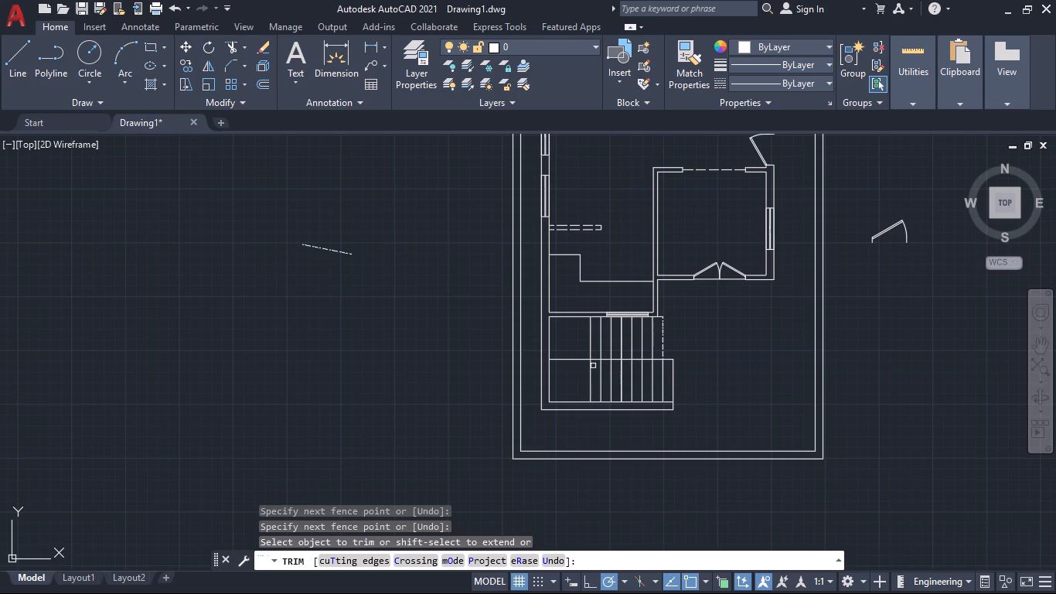
pyautogui.click(573, 344)
pyautogui.click(567, 374)
pyautogui.press('Escape')
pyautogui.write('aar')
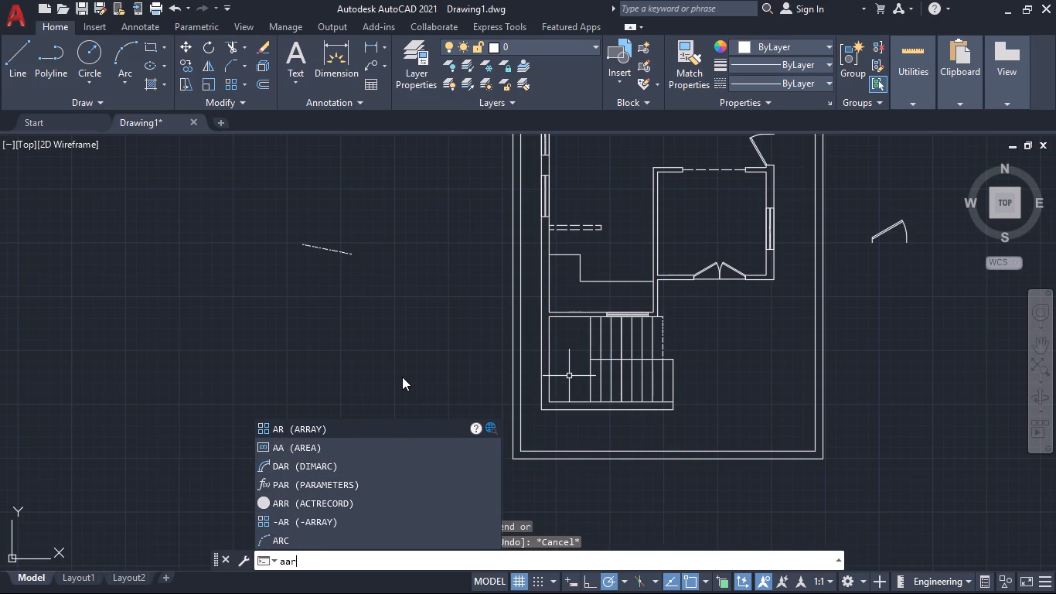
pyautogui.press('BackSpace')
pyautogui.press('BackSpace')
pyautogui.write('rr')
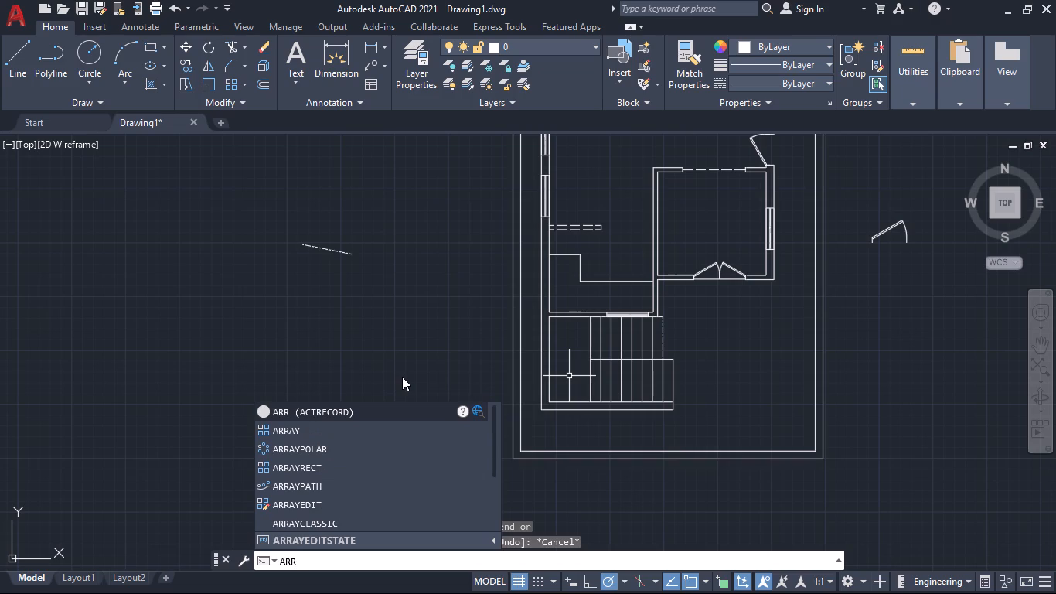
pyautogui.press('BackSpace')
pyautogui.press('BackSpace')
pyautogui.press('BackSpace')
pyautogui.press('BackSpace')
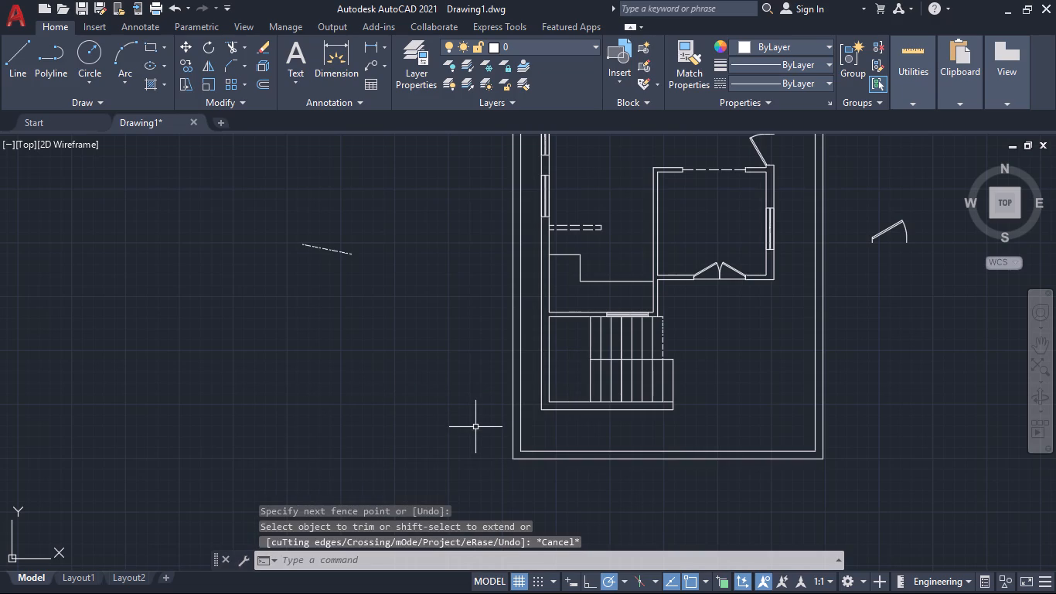
# Draw a westward polyline arrow into the southern flight, with a horizontal shaft and the upper half of its arrowhead.
pyautogui.write('pl')
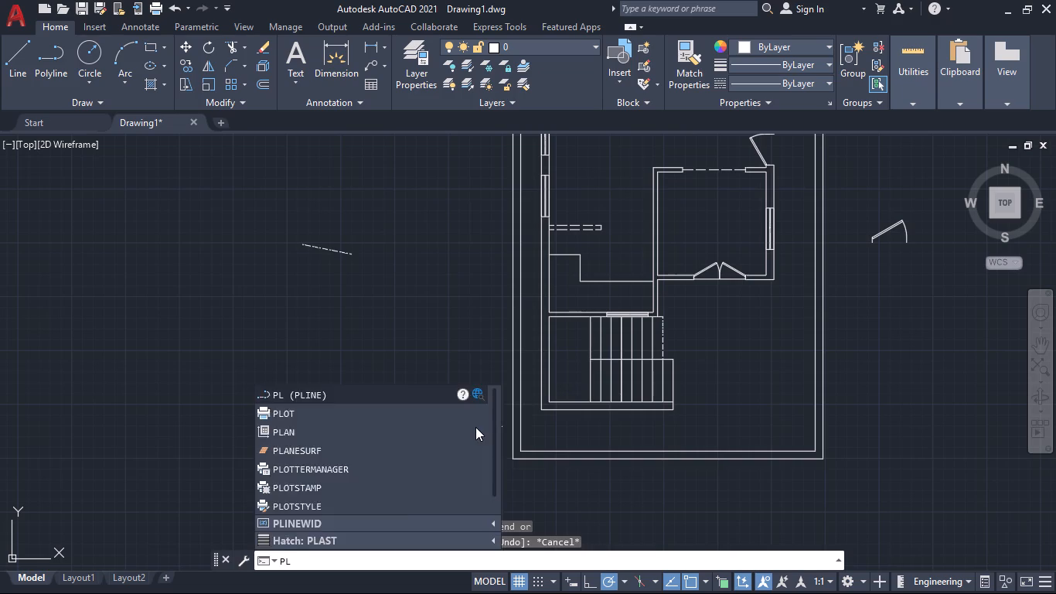
pyautogui.press('Return')
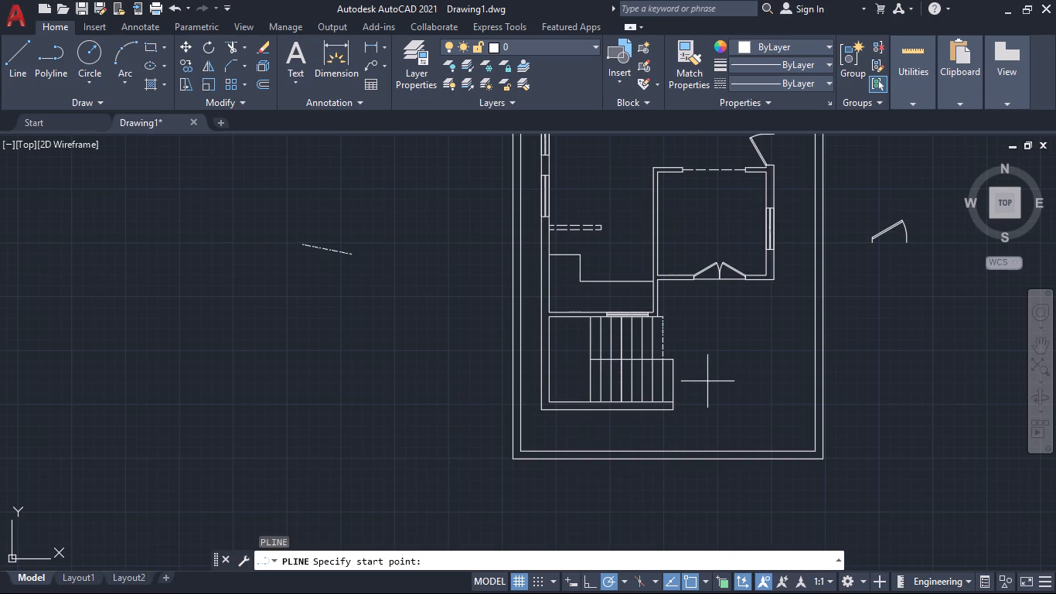
pyautogui.scroll(1, 693, 387)
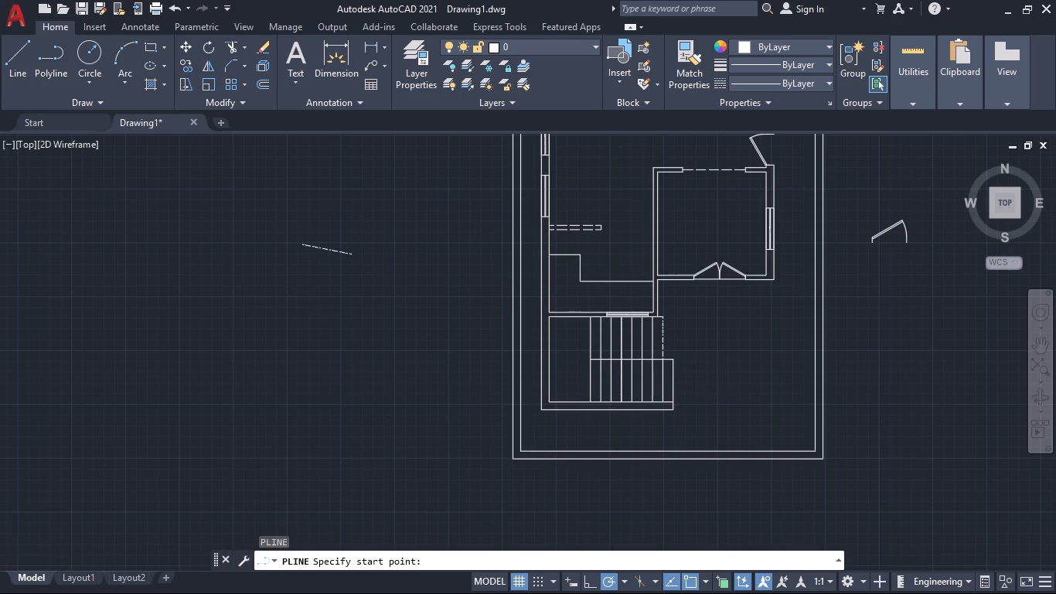
pyautogui.scroll(2, 693, 387)
pyautogui.click(693, 387)
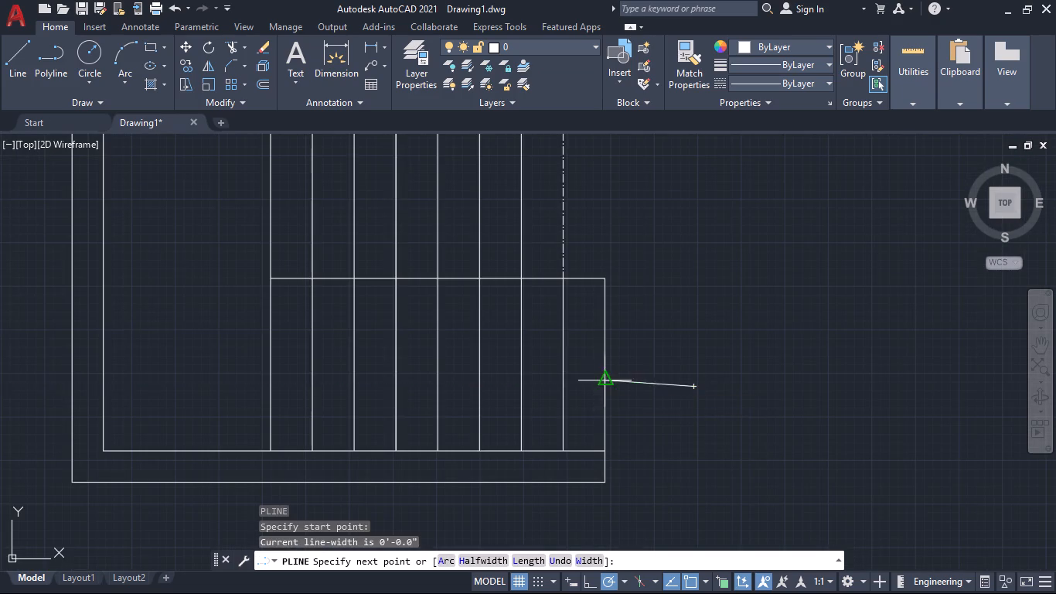
pyautogui.click(489, 388)
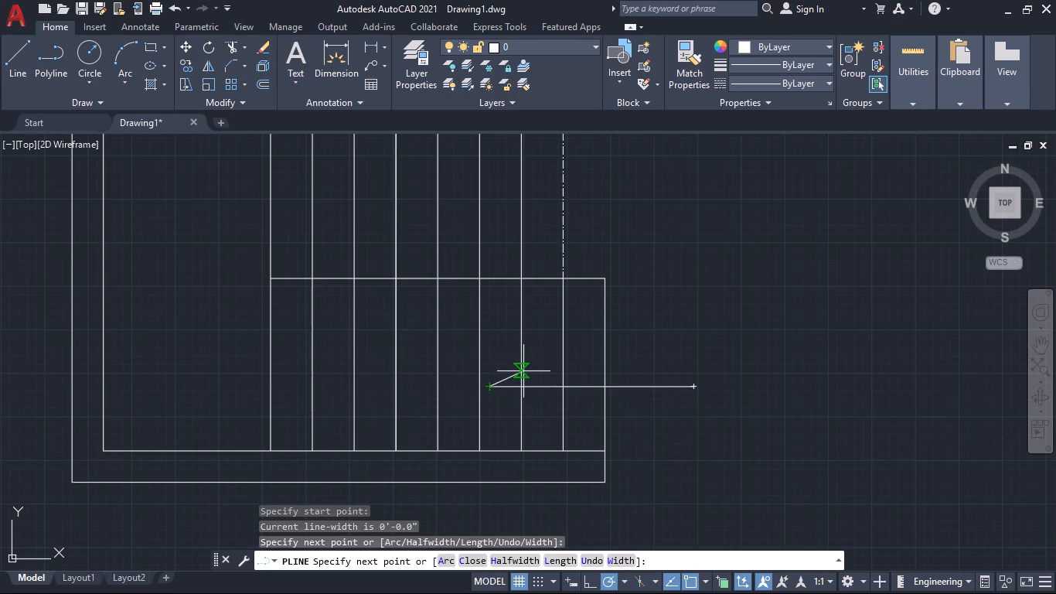
pyautogui.scroll(1, 523, 371)
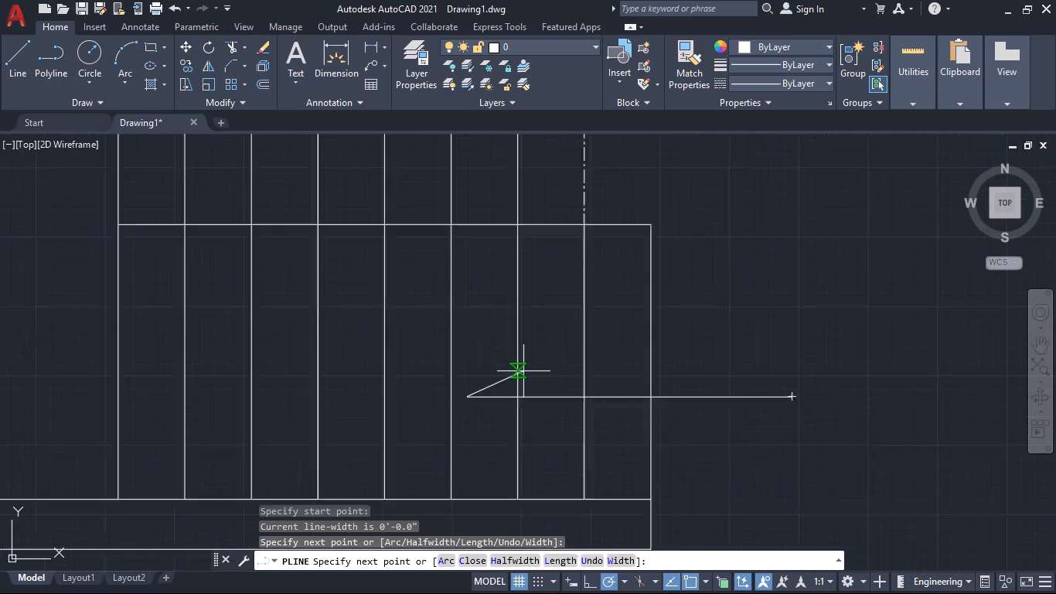
pyautogui.scroll(1, 523, 371)
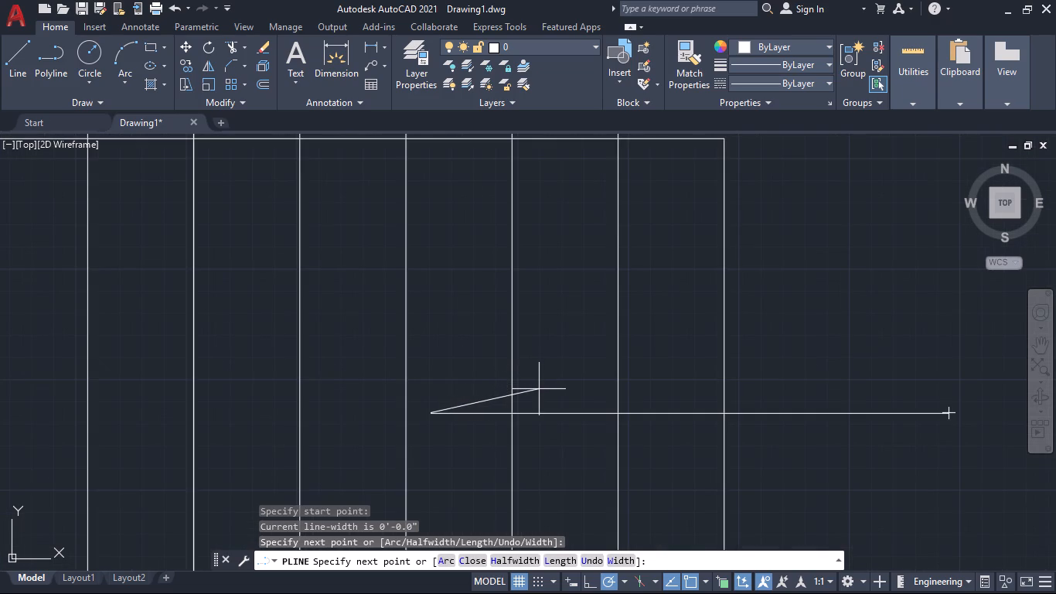
pyautogui.click(539, 389)
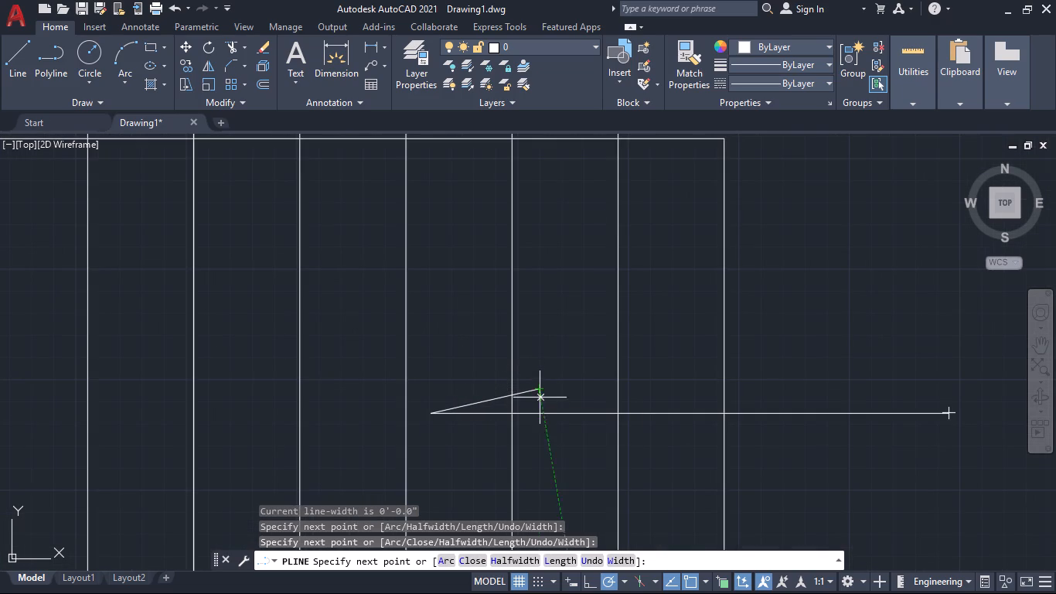
pyautogui.click(540, 414)
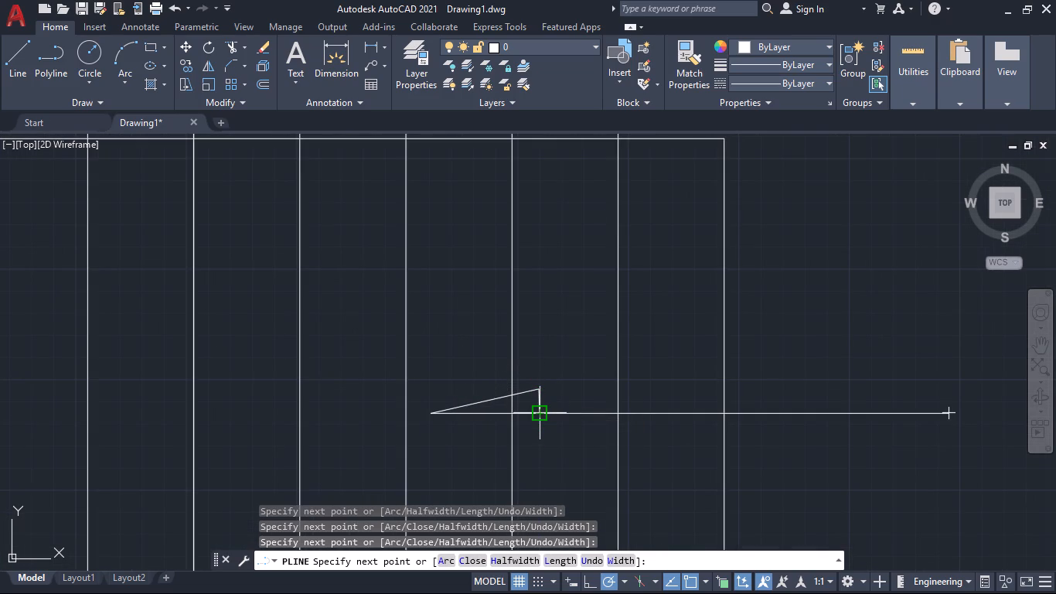
pyautogui.press('Return')
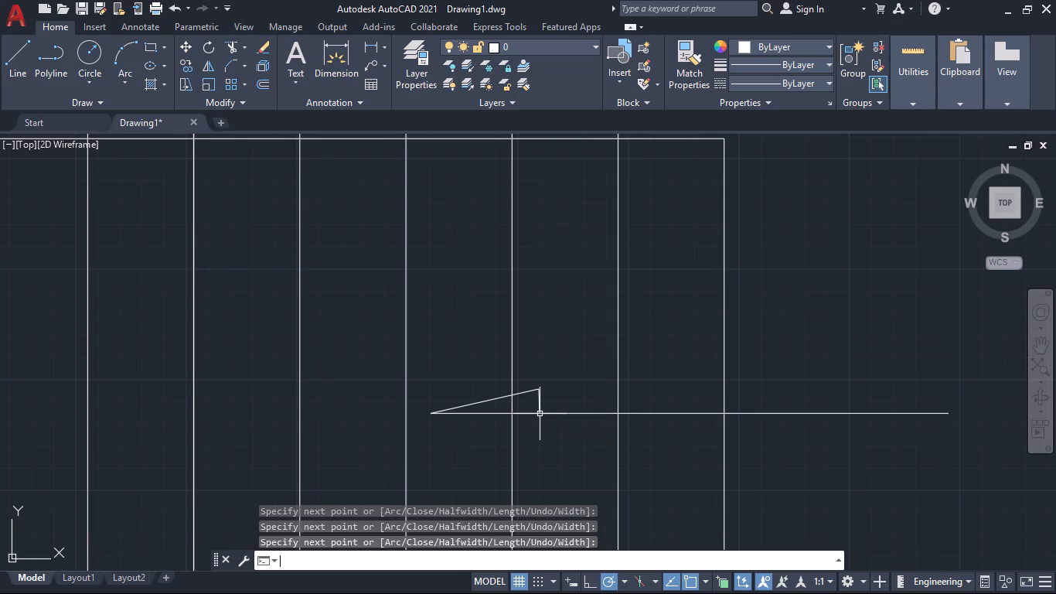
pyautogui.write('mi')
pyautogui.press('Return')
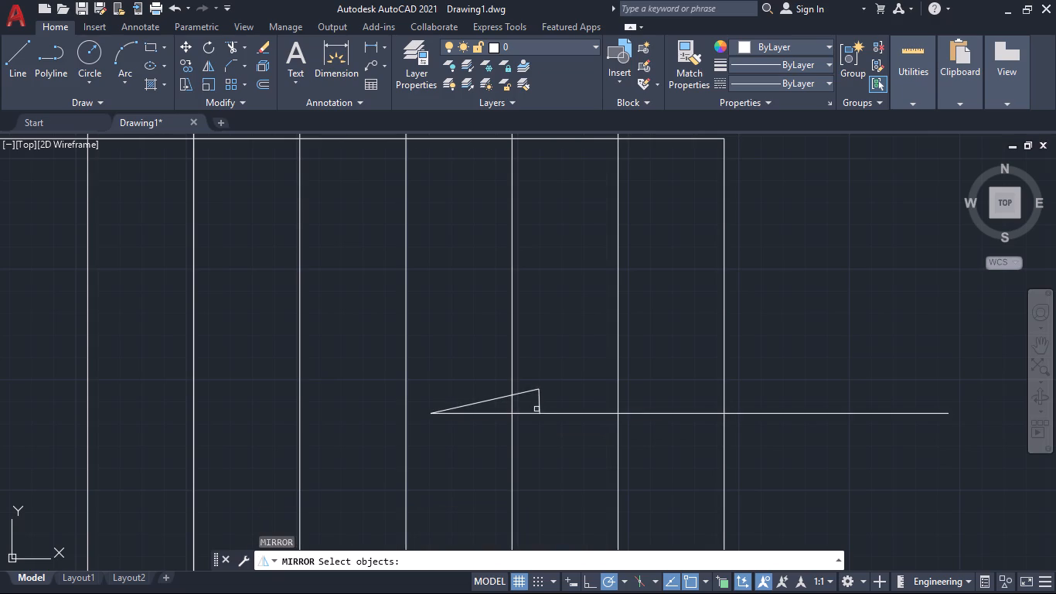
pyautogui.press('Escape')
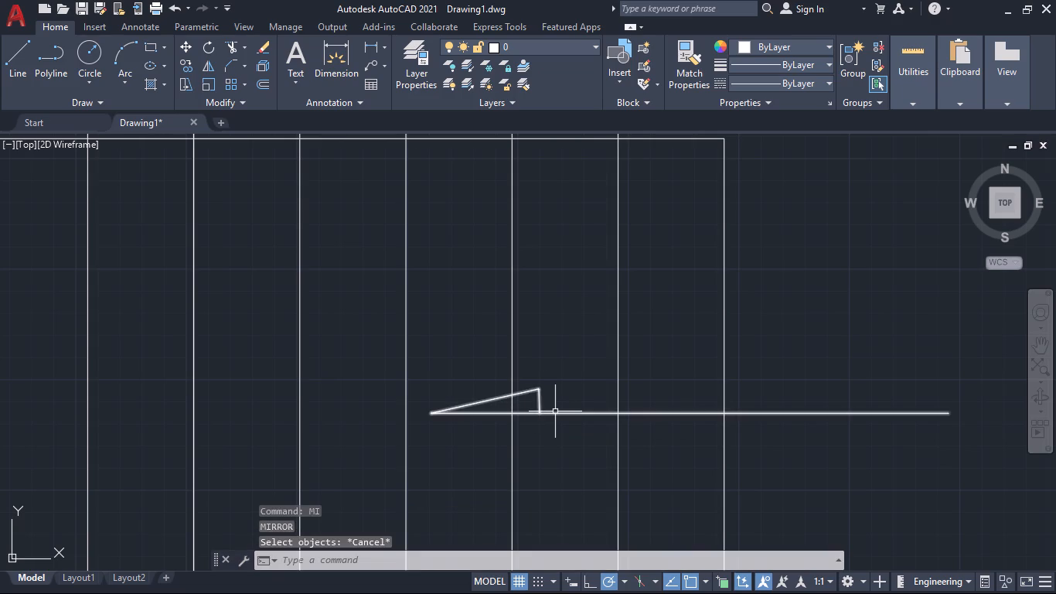
# Explode the arrow polyline into separate lines.
pyautogui.click(555, 411)
pyautogui.press('x')
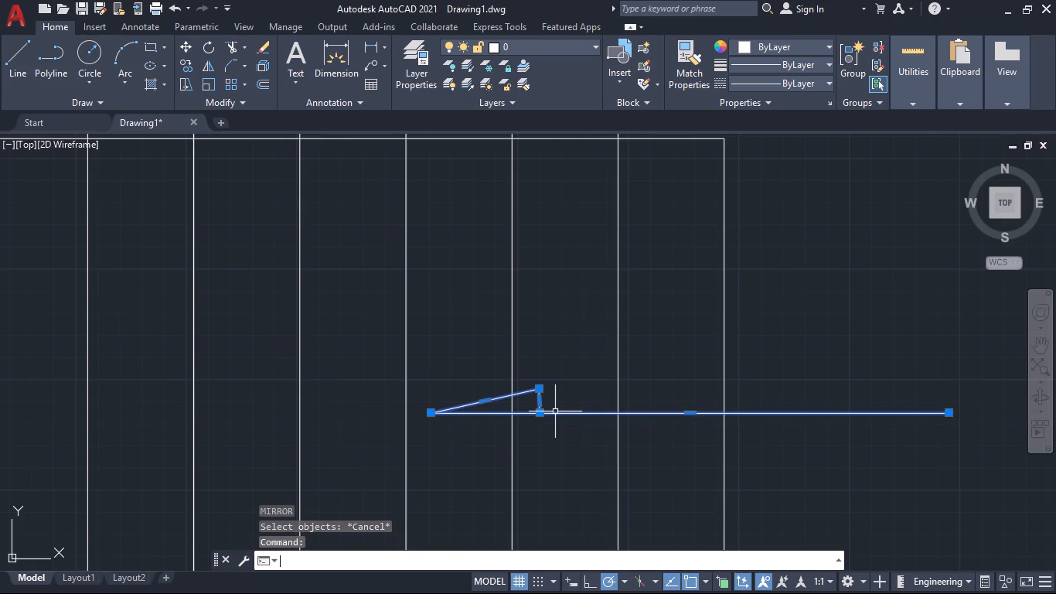
pyautogui.press('Return')
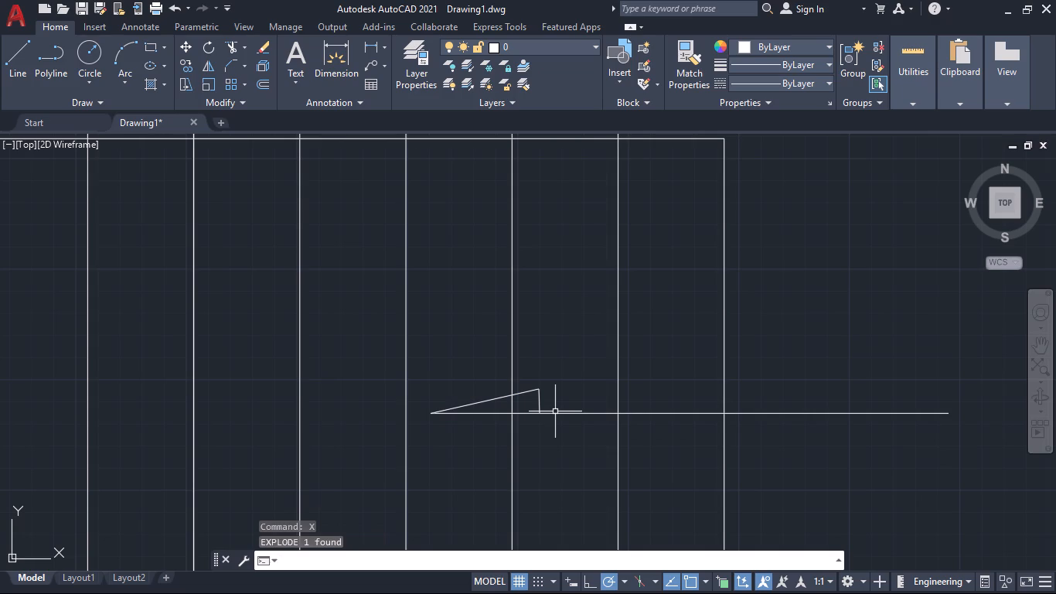
# Mirror the two half-arrowhead lines across the arrow shaft with Ortho on, keeping the source lines.
pyautogui.write('mi')
pyautogui.press('Return')
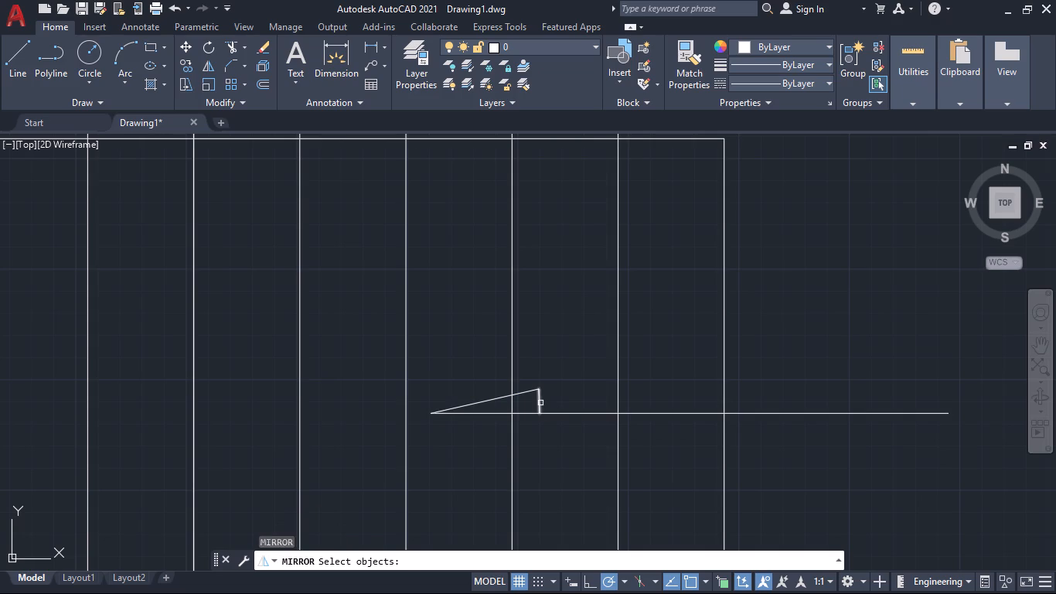
pyautogui.click(540, 402)
pyautogui.click(529, 392)
pyautogui.press('Return')
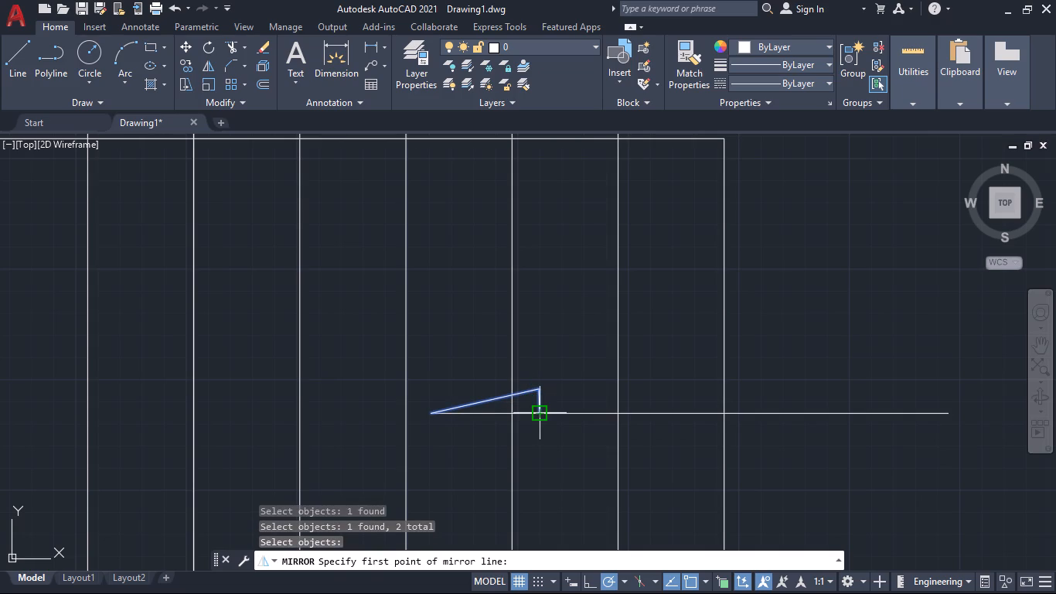
pyautogui.click(539, 416)
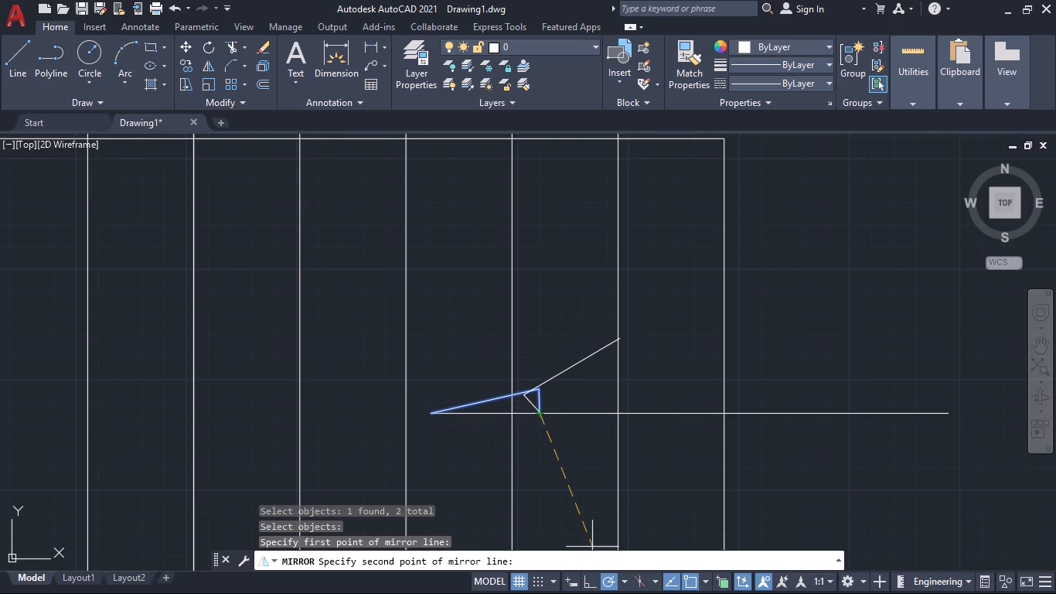
pyautogui.click(590, 582)
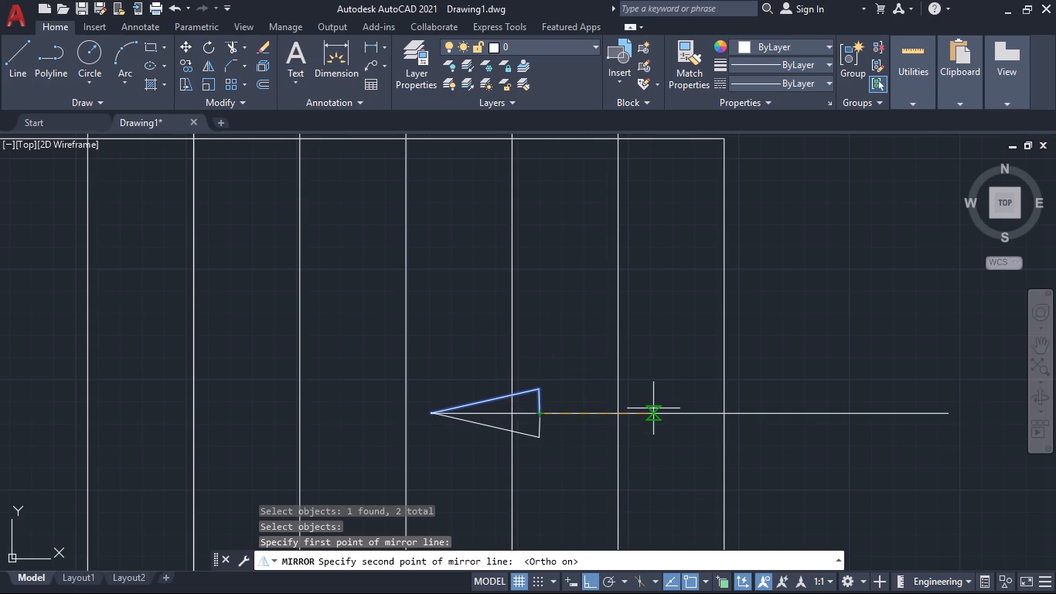
pyautogui.click(662, 415)
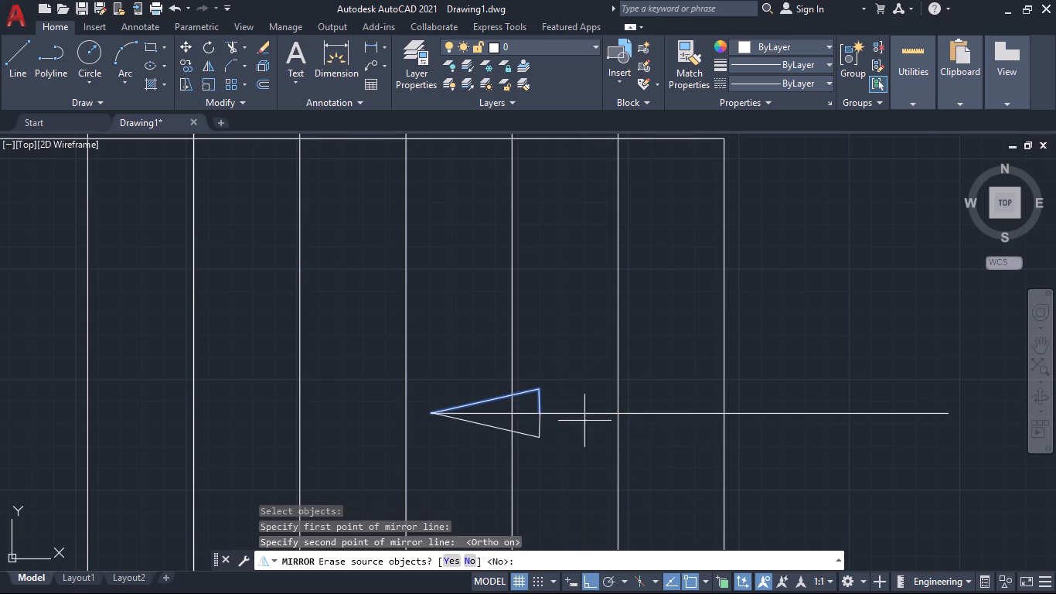
pyautogui.press('Return')
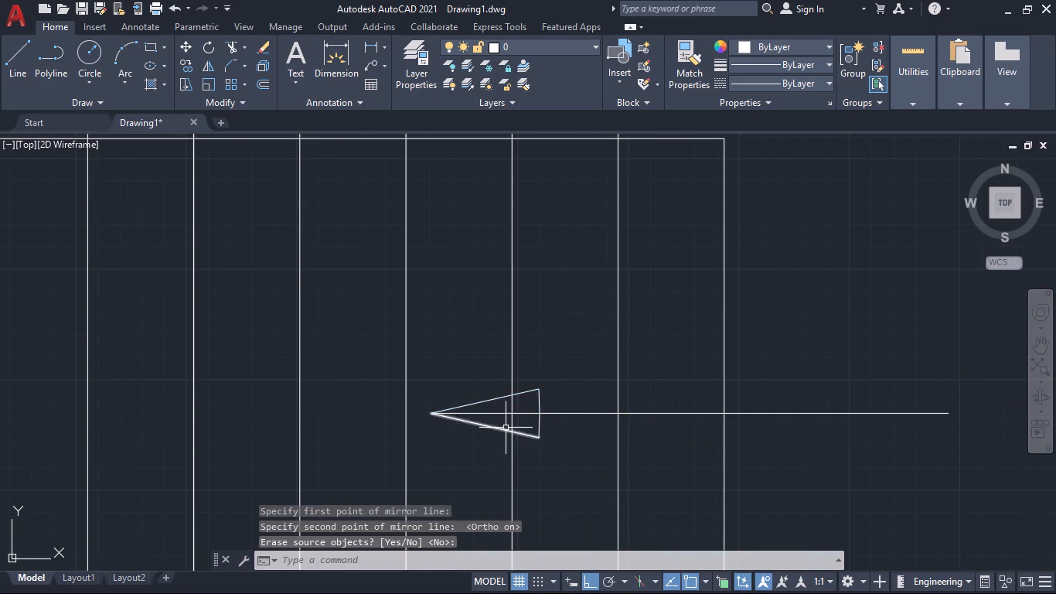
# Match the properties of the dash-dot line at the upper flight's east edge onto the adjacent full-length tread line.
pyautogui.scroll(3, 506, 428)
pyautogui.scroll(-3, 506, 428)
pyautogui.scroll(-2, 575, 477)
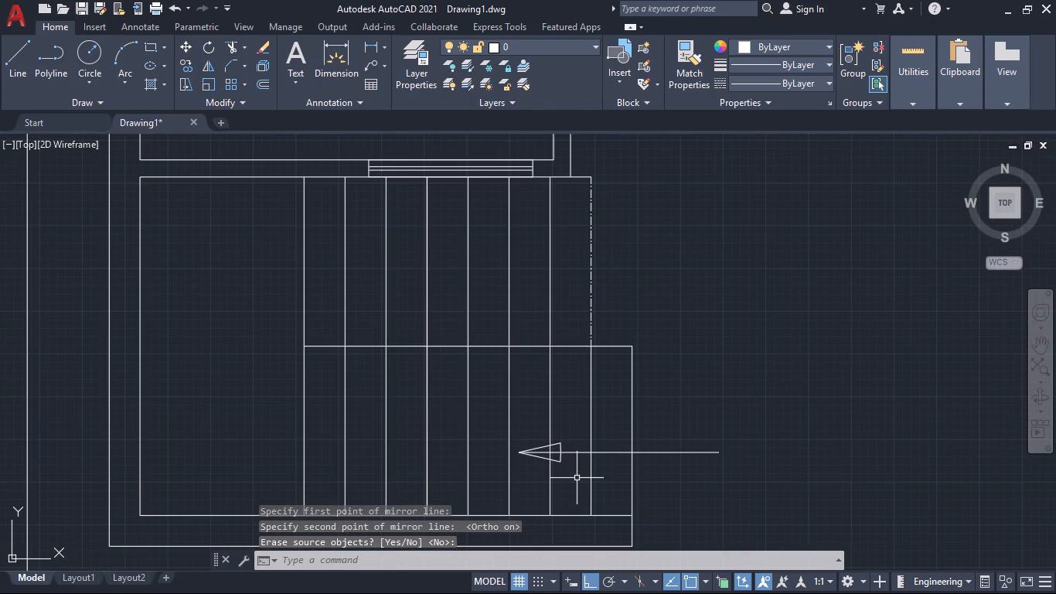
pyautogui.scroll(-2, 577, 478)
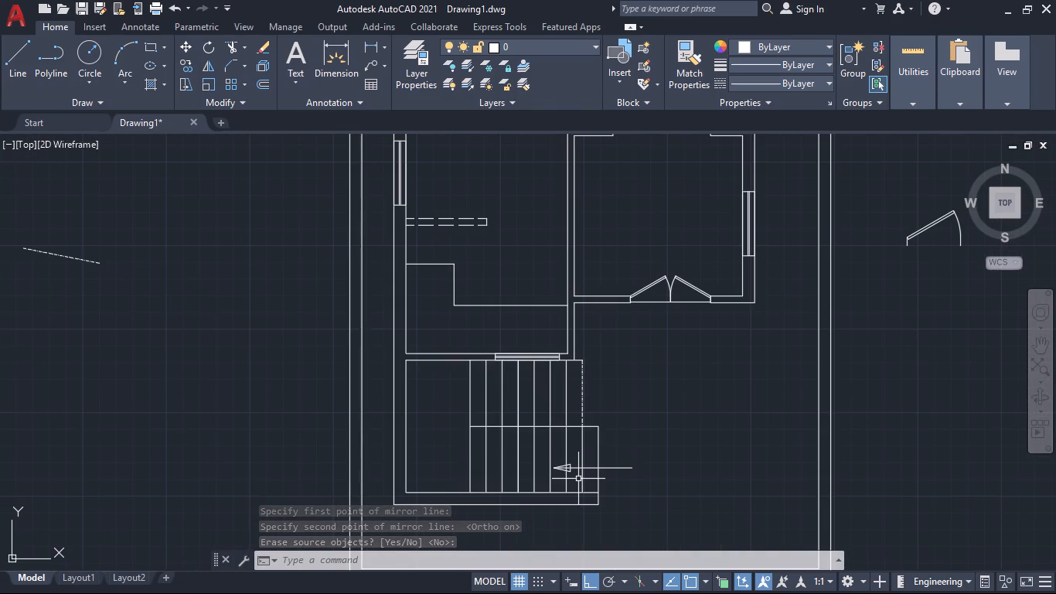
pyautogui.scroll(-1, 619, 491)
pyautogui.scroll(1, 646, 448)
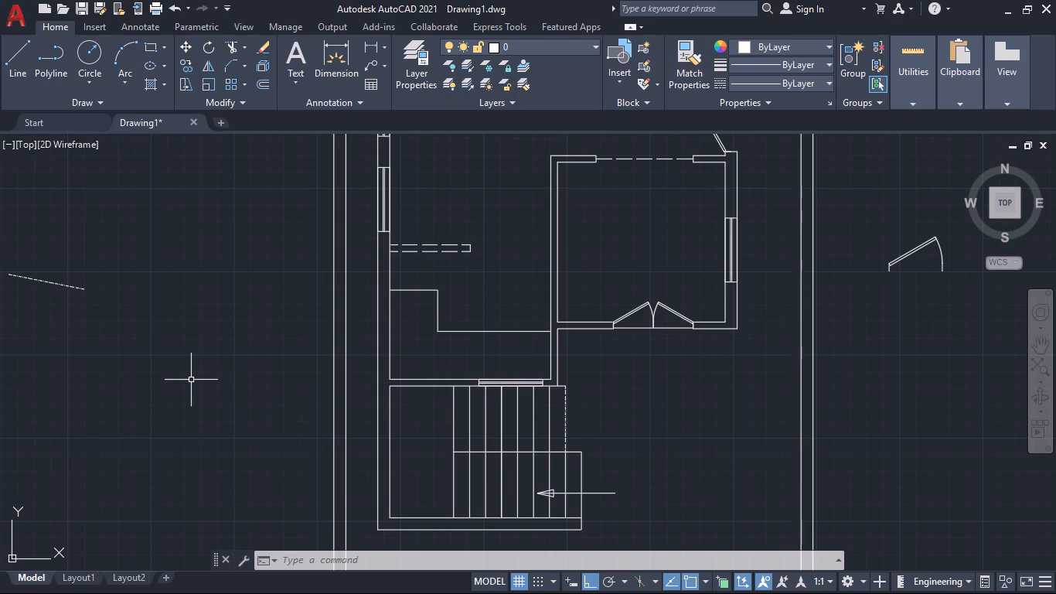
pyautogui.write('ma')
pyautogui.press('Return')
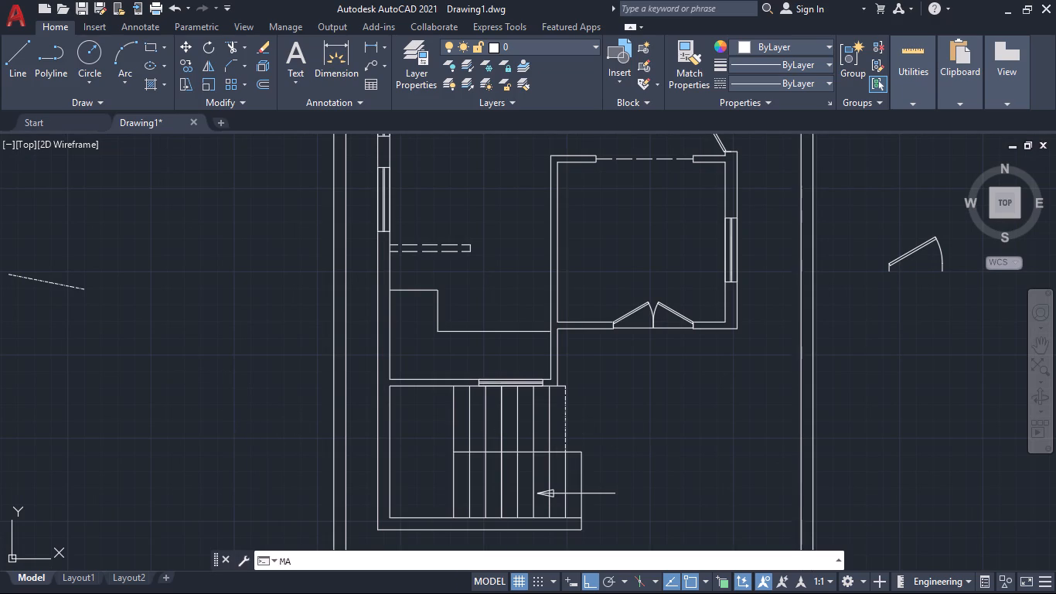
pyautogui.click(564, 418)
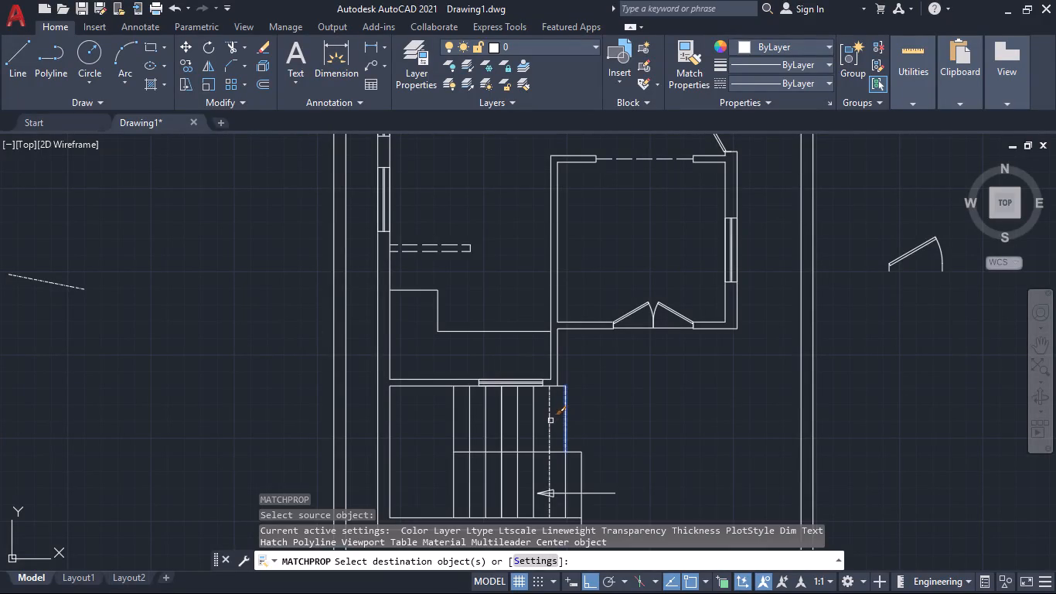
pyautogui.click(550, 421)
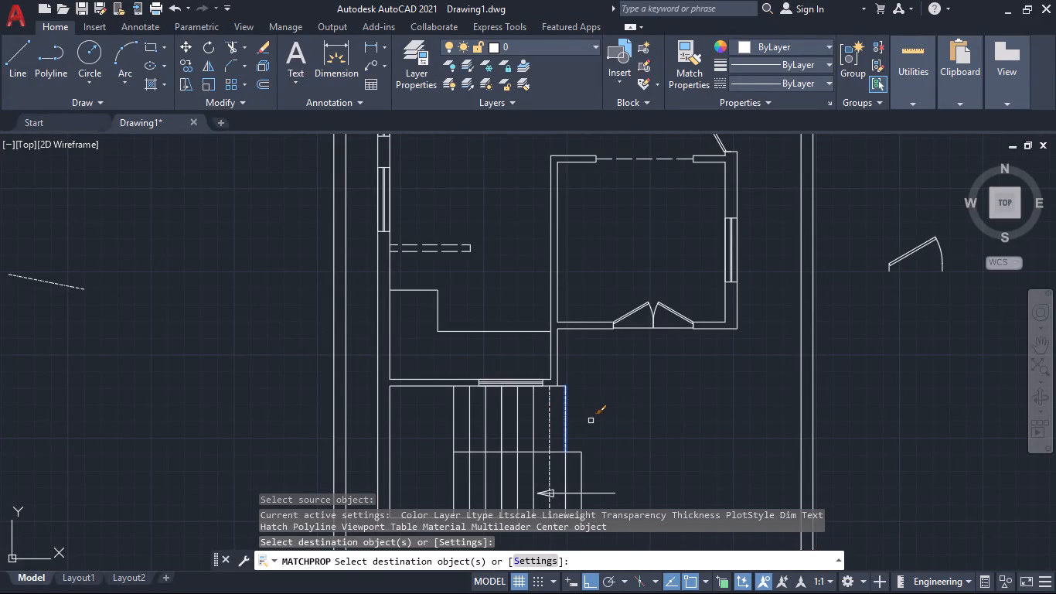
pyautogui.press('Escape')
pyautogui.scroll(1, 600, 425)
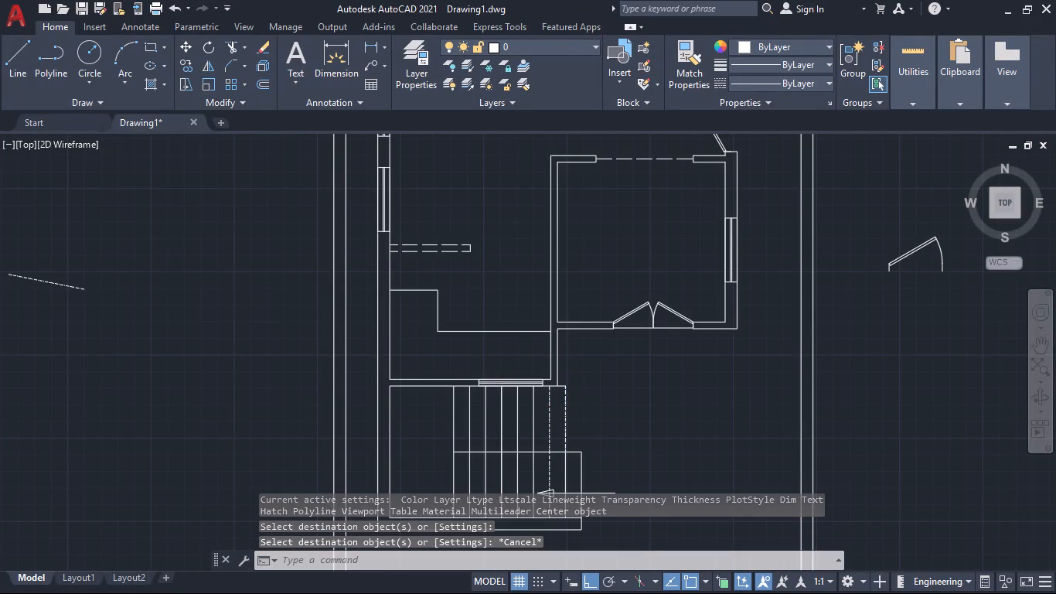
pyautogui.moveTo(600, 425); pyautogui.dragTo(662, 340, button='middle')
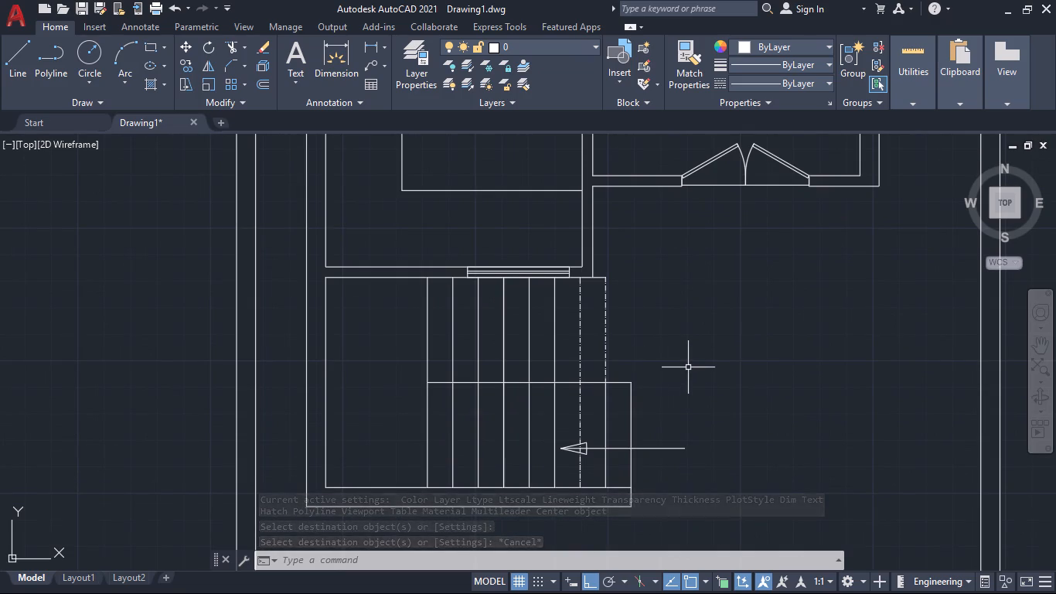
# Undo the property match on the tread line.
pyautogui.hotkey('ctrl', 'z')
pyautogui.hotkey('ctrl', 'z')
# Break the horizontal flight divider line at its west endpoint using Break at Point.
pyautogui.scroll(1, 589, 405)
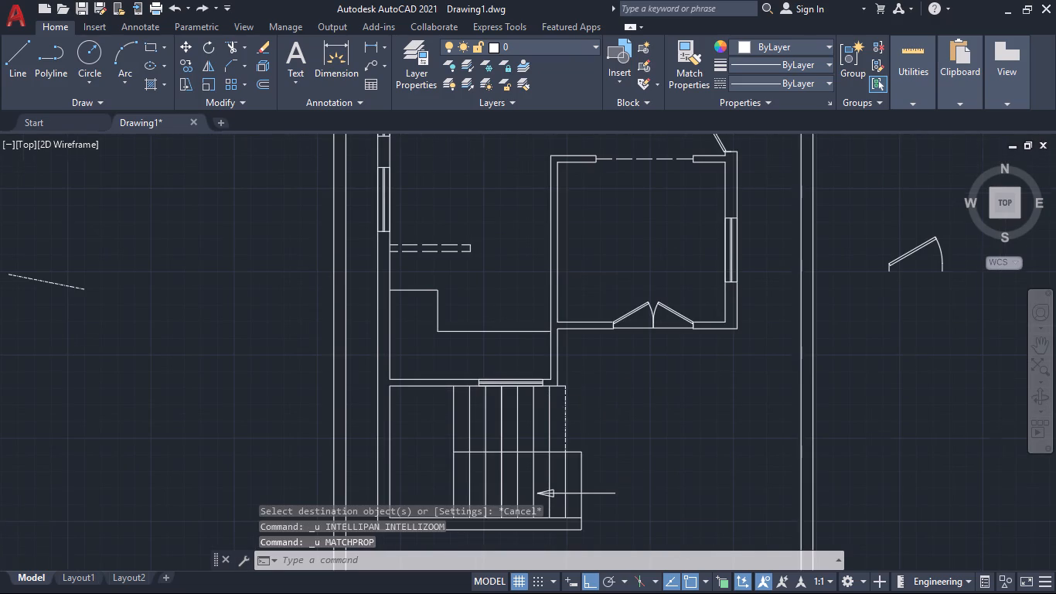
pyautogui.scroll(1, 589, 405)
pyautogui.moveTo(601, 408); pyautogui.dragTo(746, 268, button='middle')
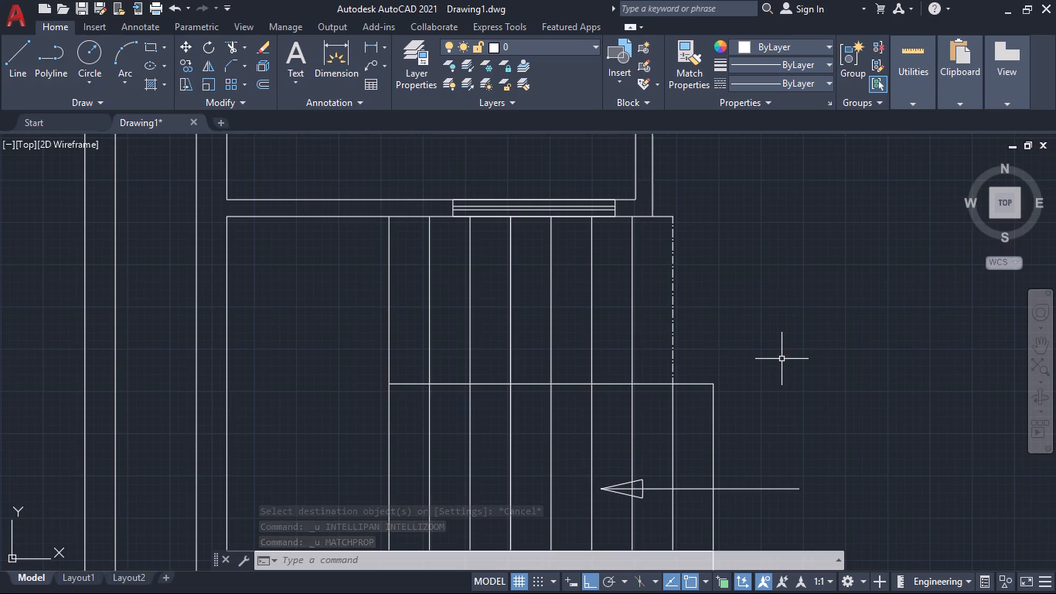
pyautogui.write('br')
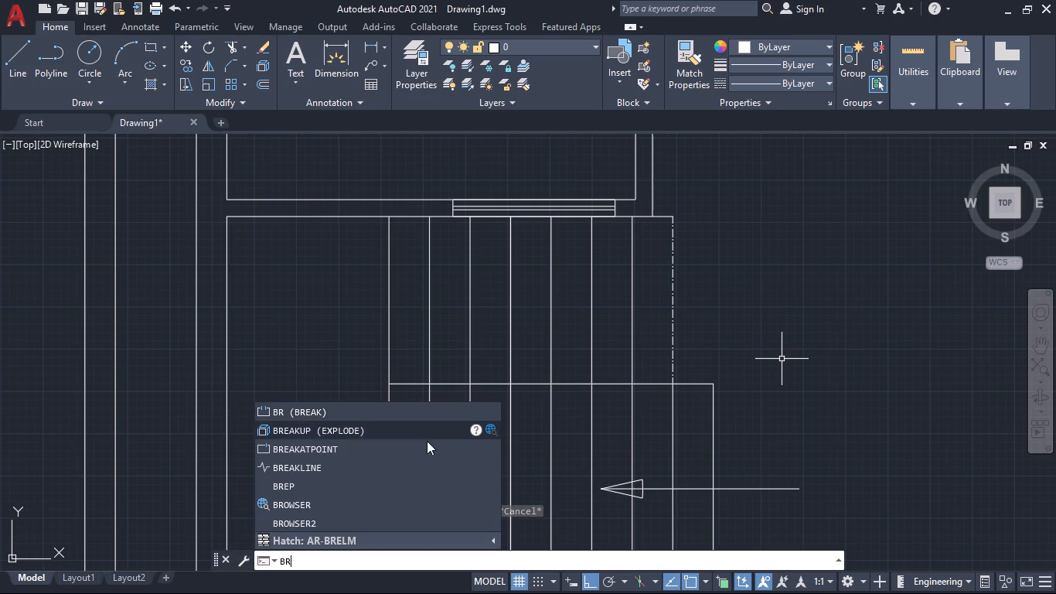
pyautogui.click(382, 444)
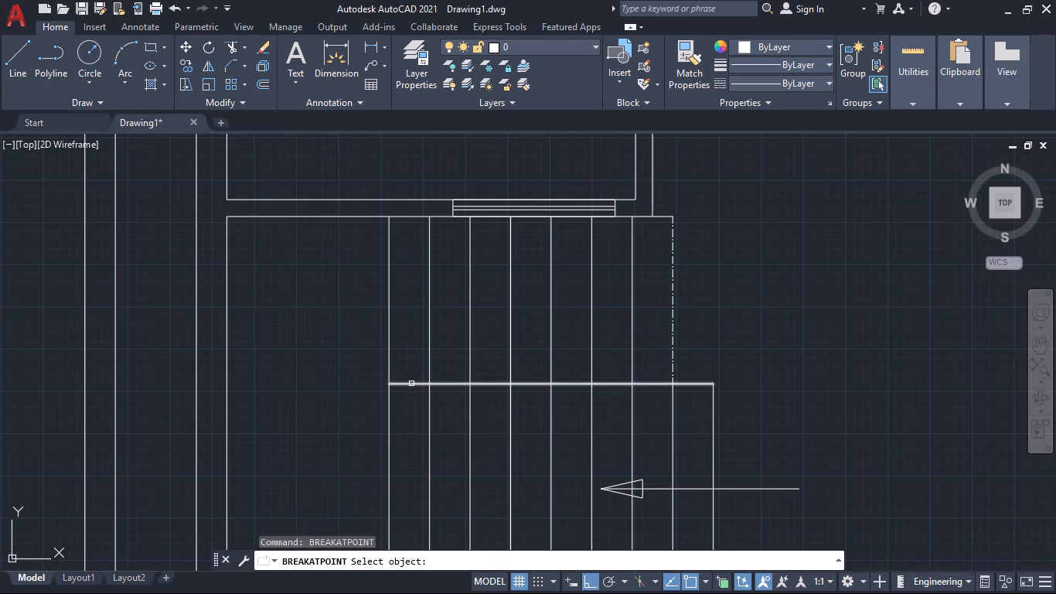
pyautogui.click(411, 384)
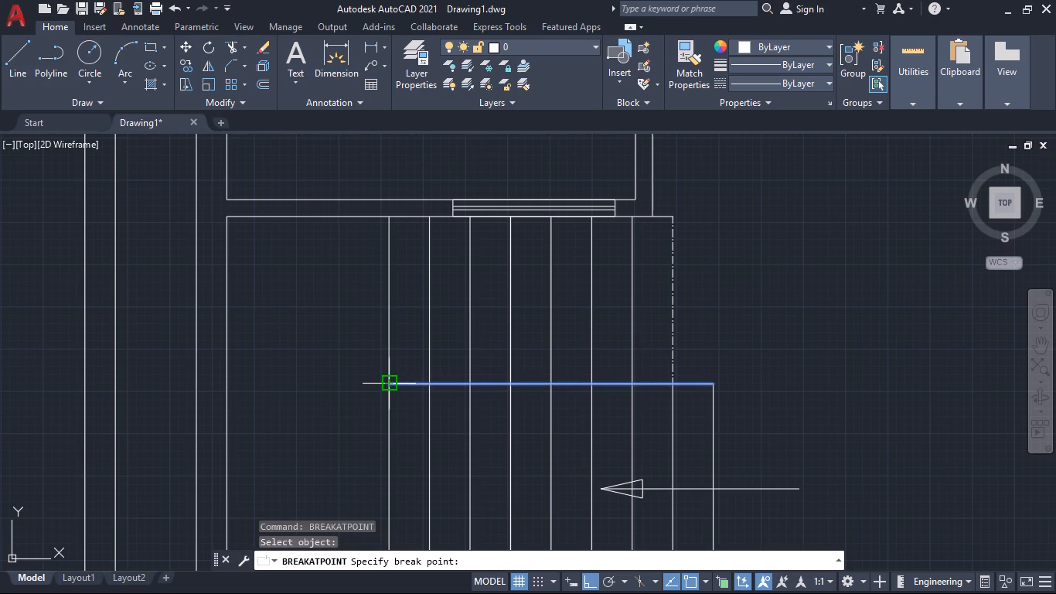
pyautogui.click(390, 384)
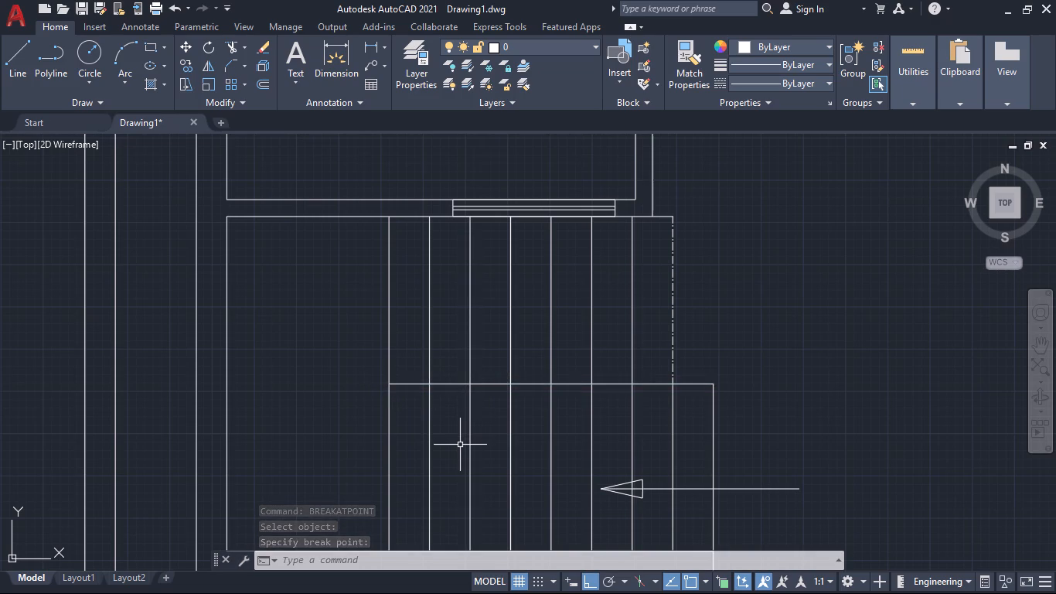
# Break the three western full-length tread lines where they cross the horizontal flight divider, using Break at Point.
pyautogui.press('space')
pyautogui.click(429, 362)
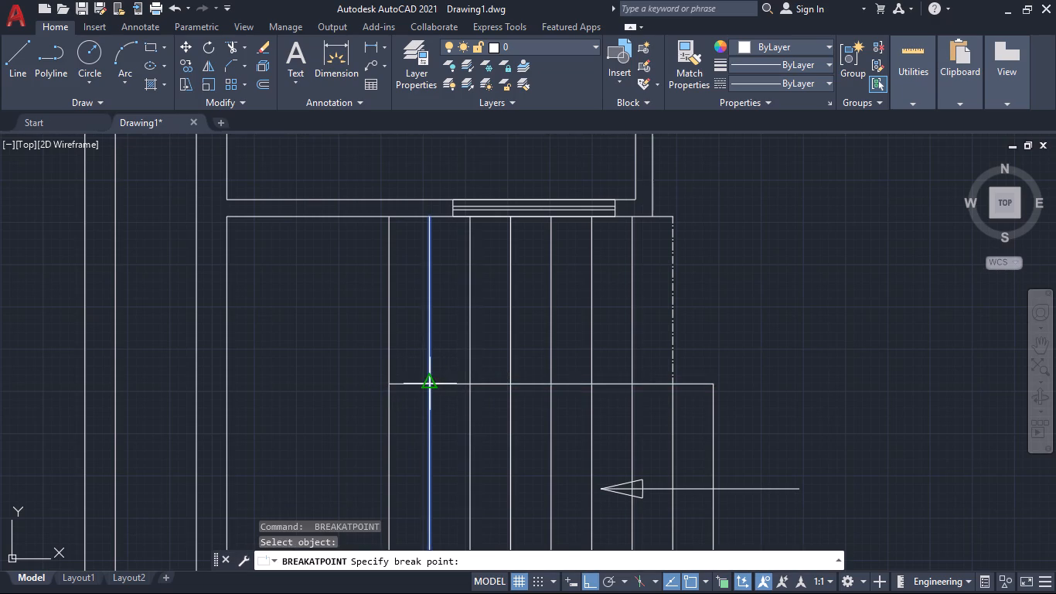
pyautogui.click(428, 380)
pyautogui.press('space')
pyautogui.click(471, 349)
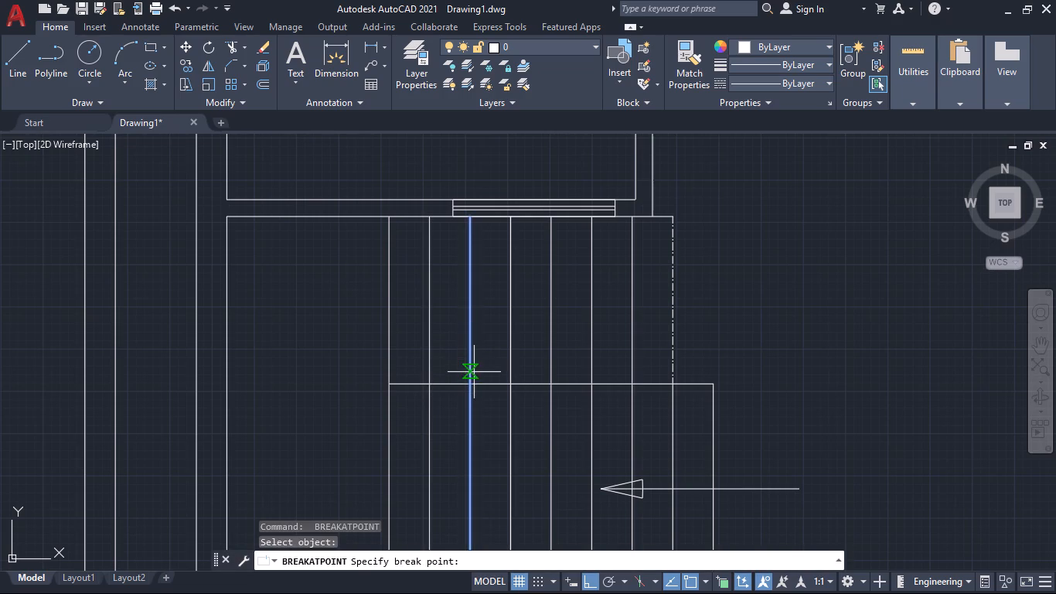
pyautogui.click(467, 381)
pyautogui.press('space')
pyautogui.click(510, 353)
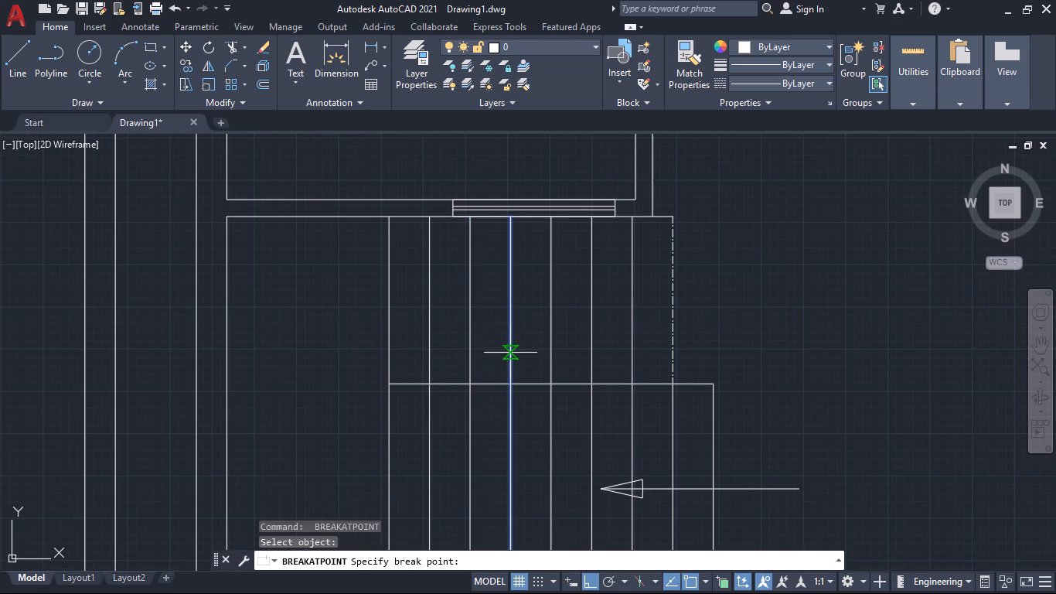
pyautogui.click(509, 381)
# Break the three remaining full-length tread lines toward the east at the horizontal flight divider with Break at Point.
pyautogui.press('space')
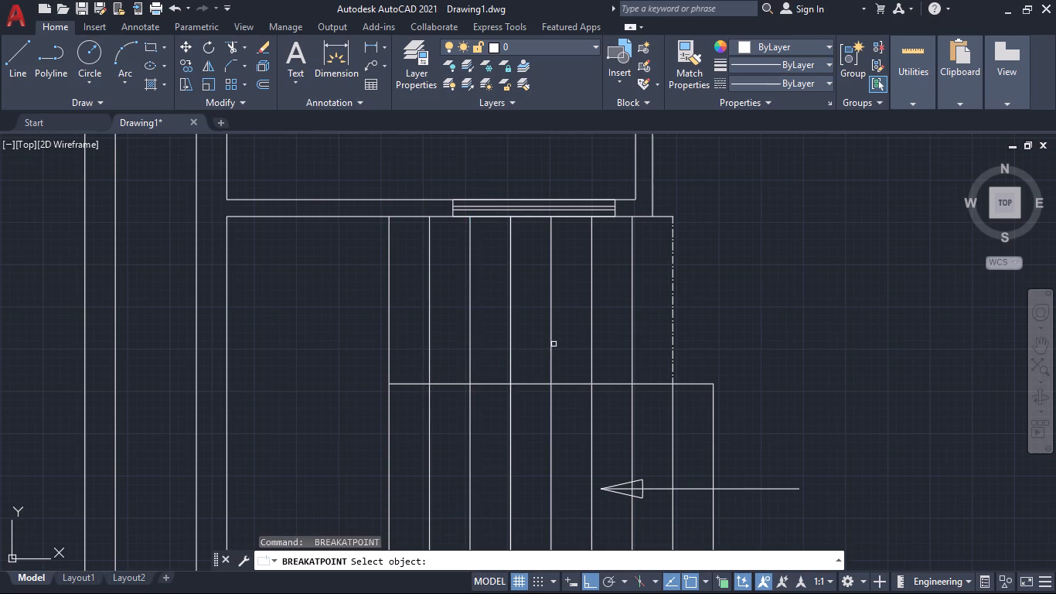
pyautogui.click(551, 344)
pyautogui.click(547, 384)
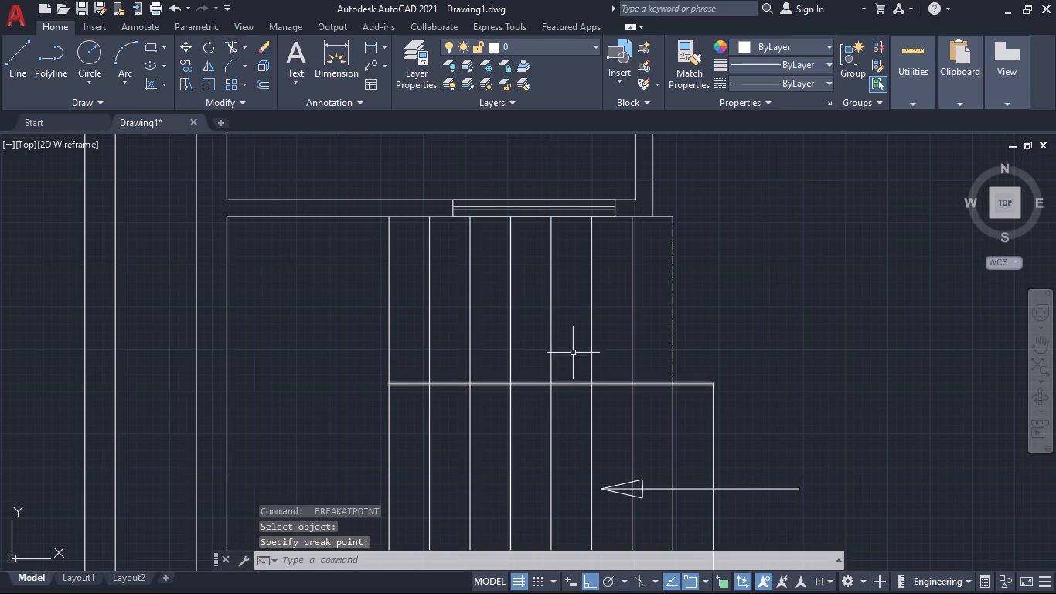
pyautogui.press('space')
pyautogui.click(591, 340)
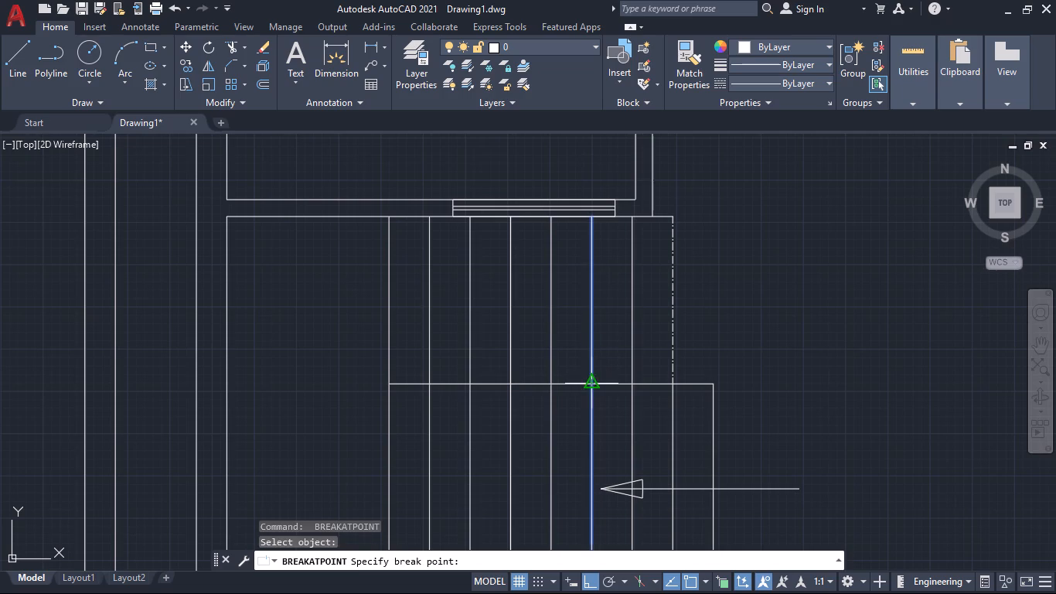
pyautogui.click(590, 381)
pyautogui.press('space')
pyautogui.click(632, 344)
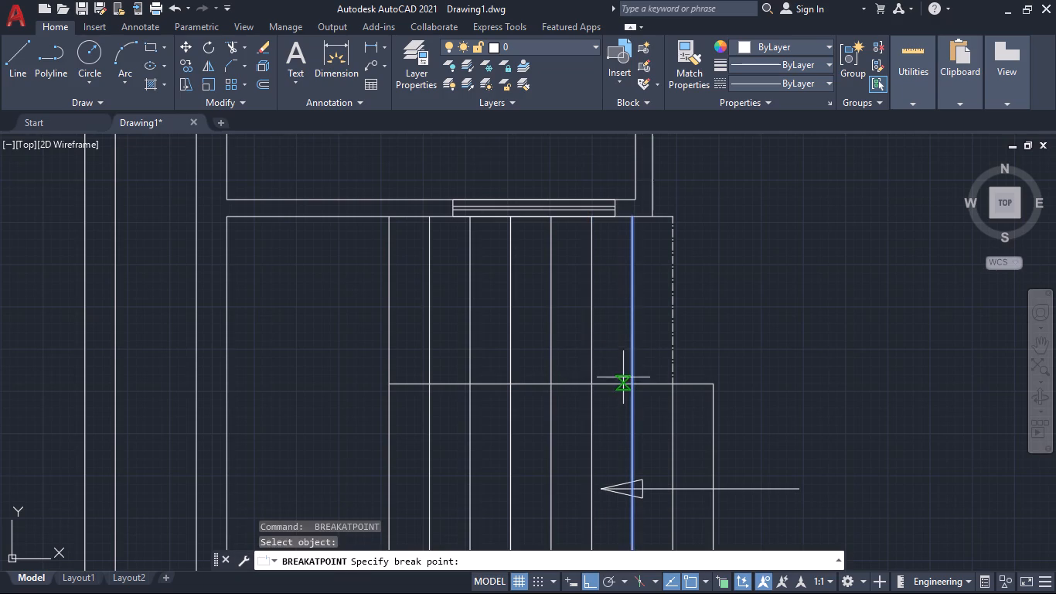
pyautogui.click(628, 385)
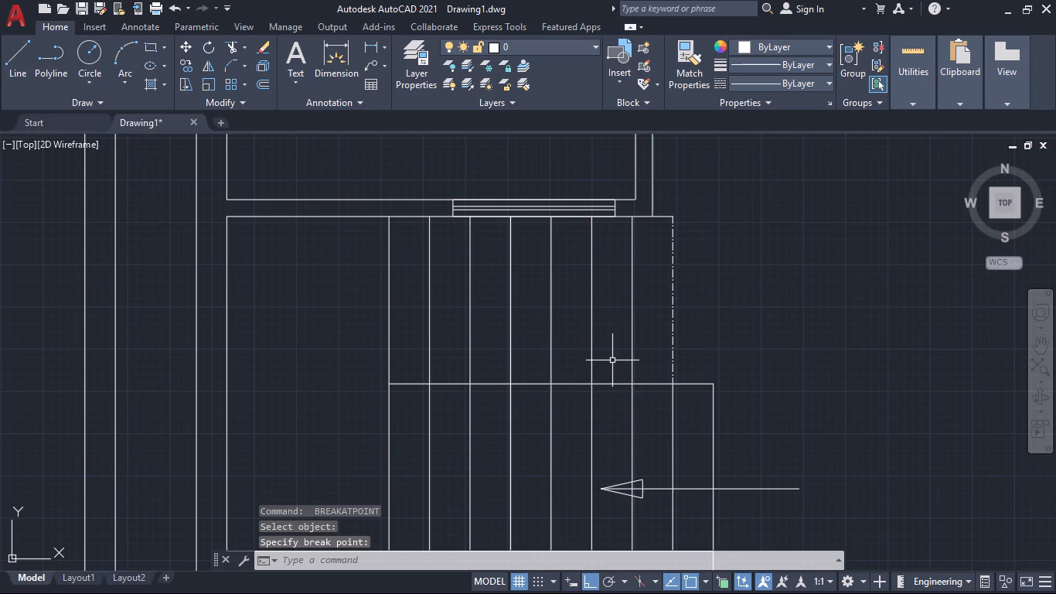
# Match the properties of the dash-dot line at the upper flight's east edge onto the six upper tread segments west of it.
pyautogui.write('ma')
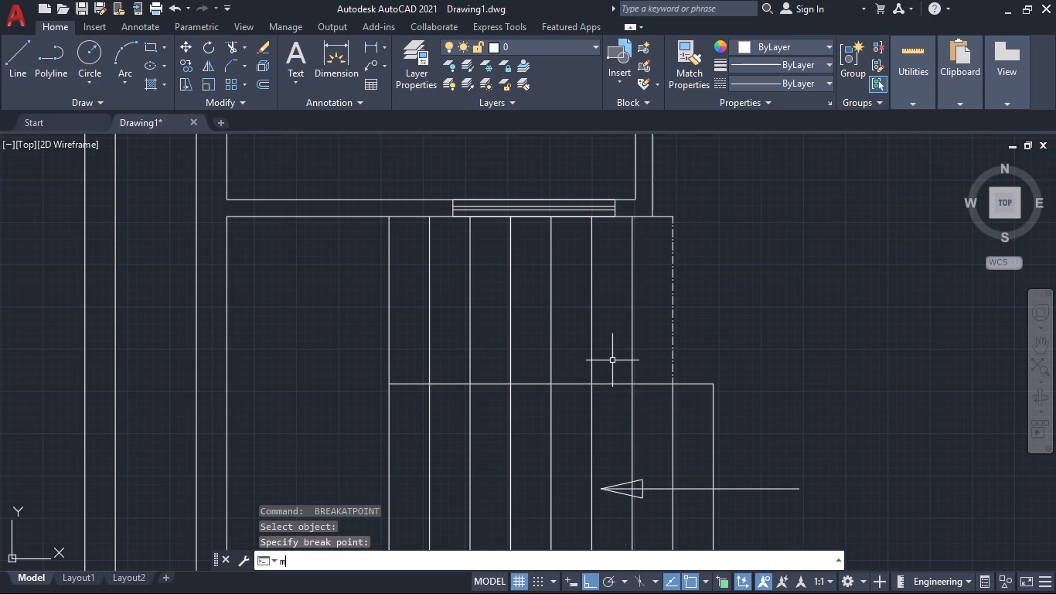
pyautogui.press('Return')
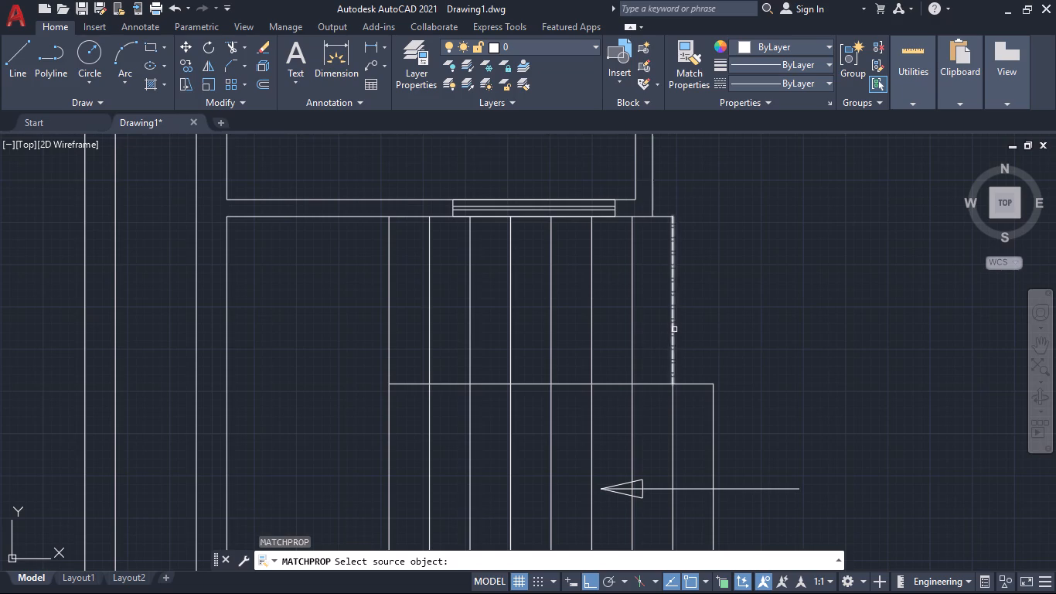
pyautogui.click(674, 329)
pyautogui.click(632, 329)
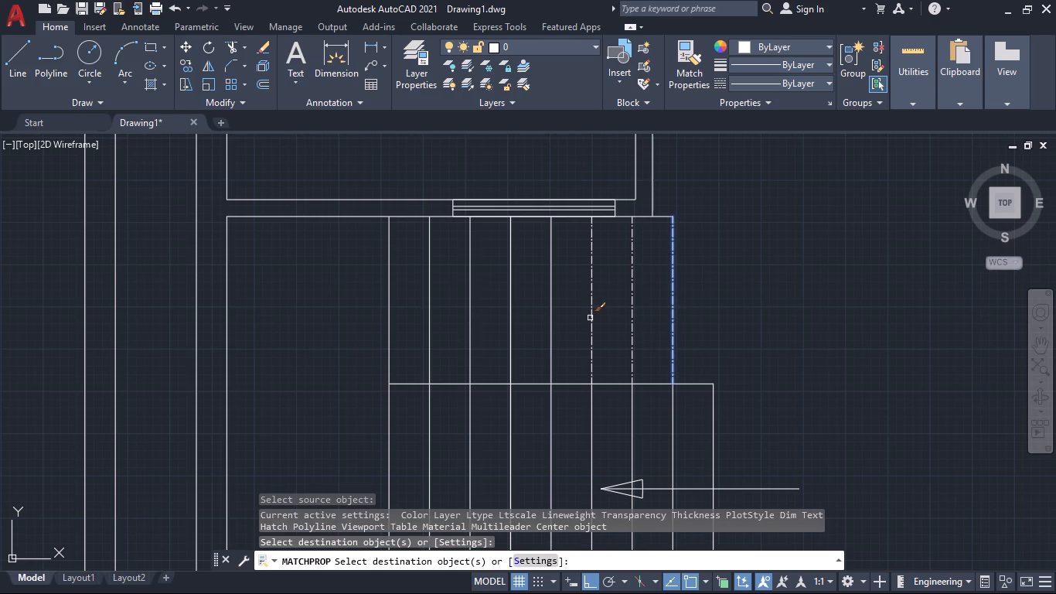
pyautogui.click(590, 318)
pyautogui.click(552, 318)
pyautogui.click(512, 318)
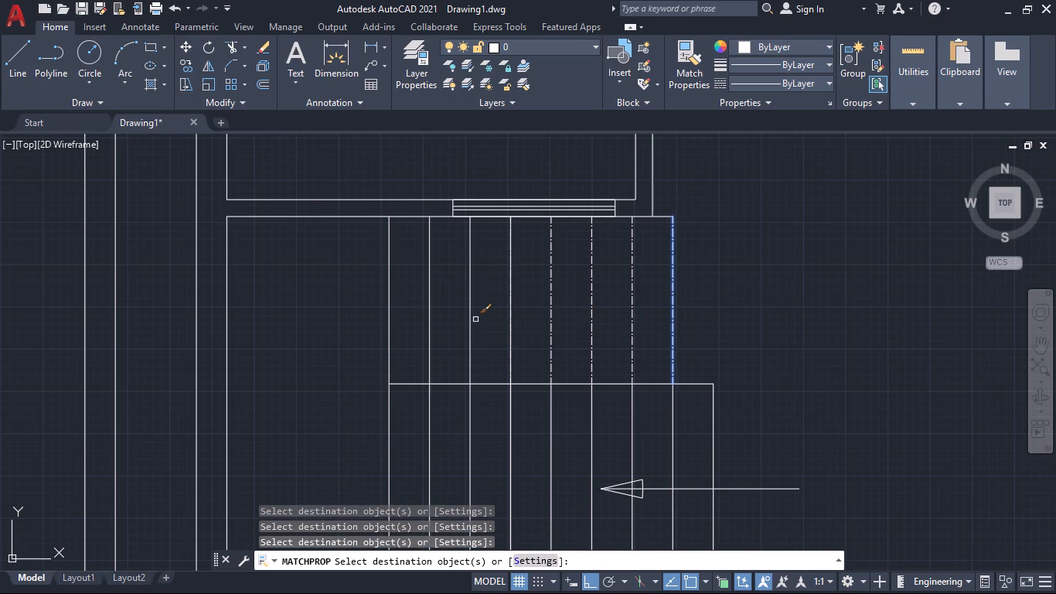
pyautogui.click(470, 320)
pyautogui.click(430, 323)
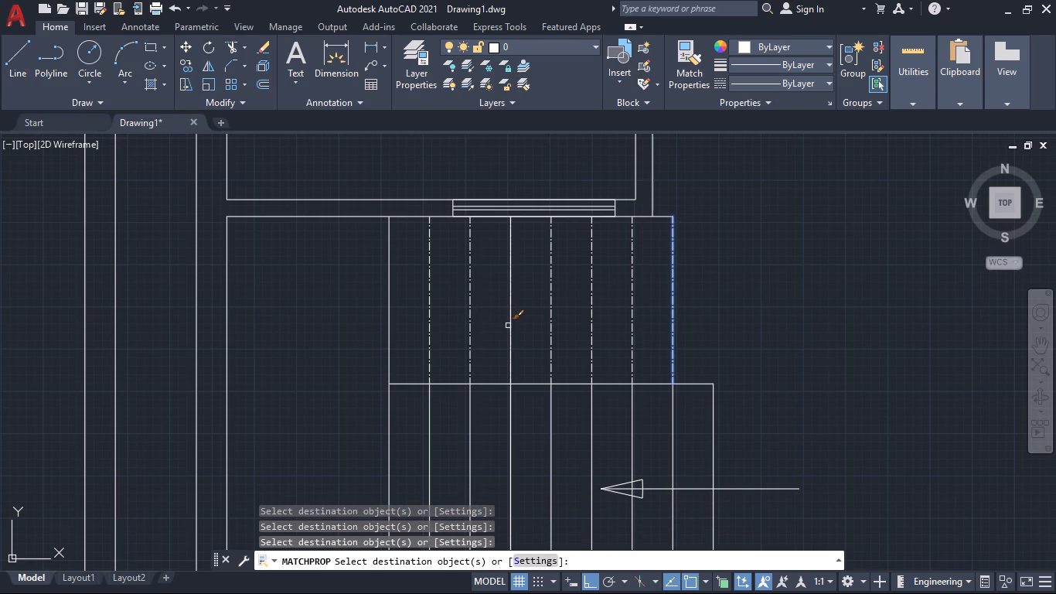
pyautogui.click(509, 326)
pyautogui.click(513, 328)
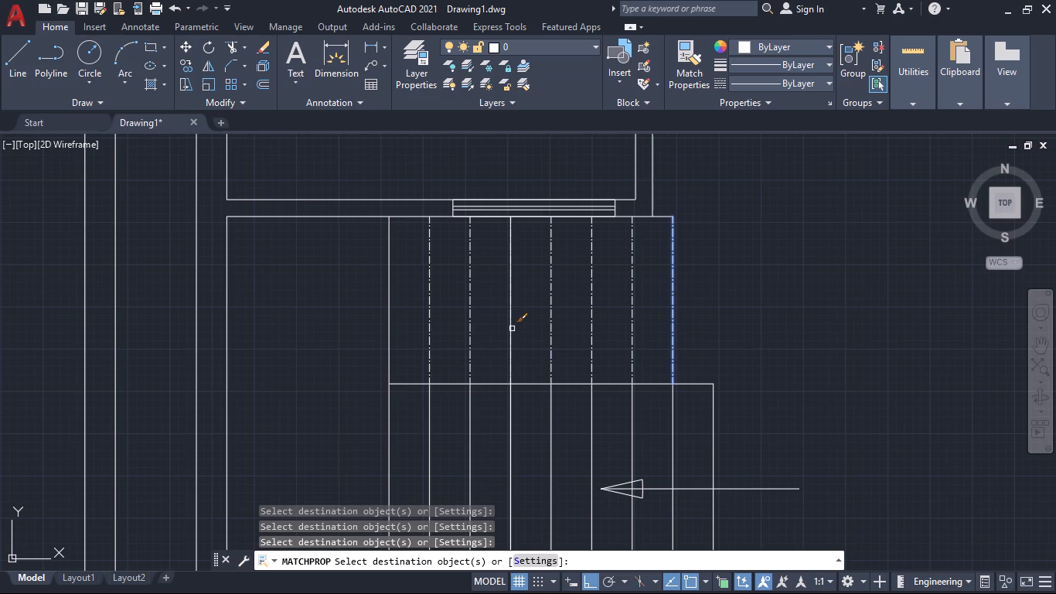
pyautogui.click(512, 329)
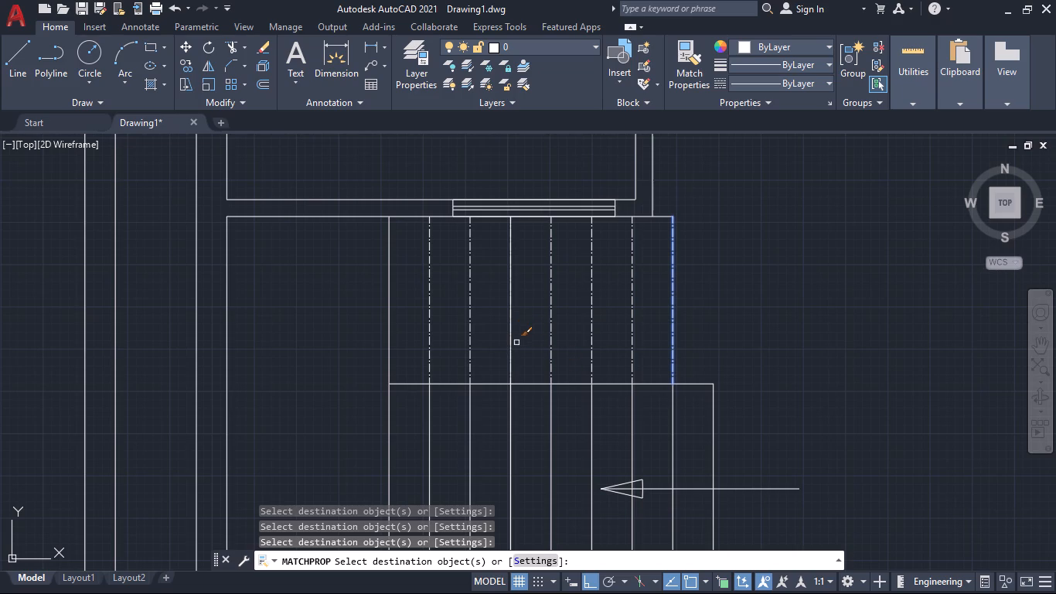
pyautogui.click(512, 344)
pyautogui.press('Return')
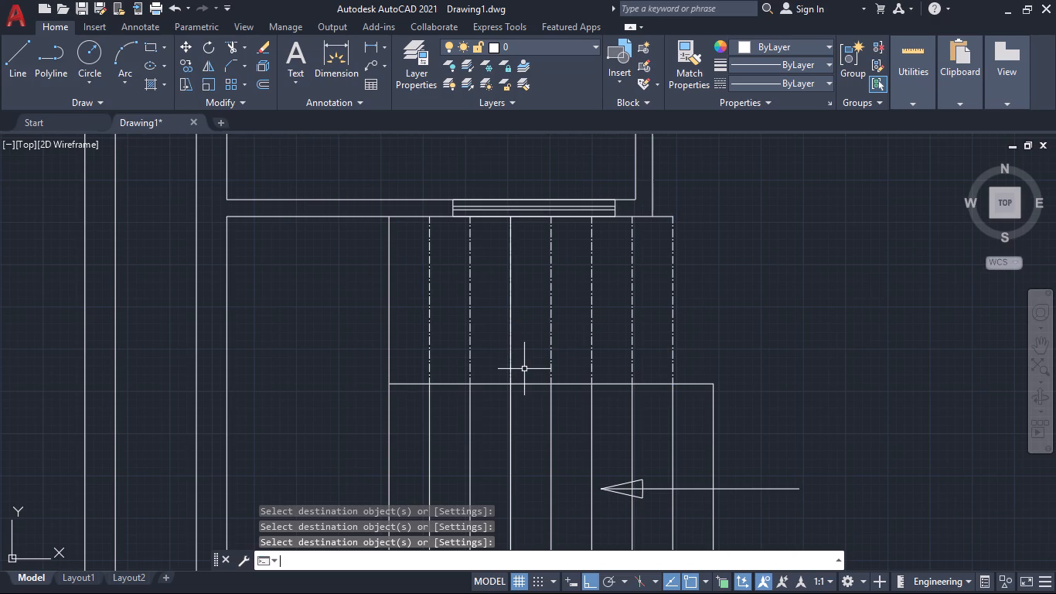
# Delete the duplicate dash-dot segment overlapping the upper flight's third interior tread line from the west.
pyautogui.scroll(2, 555, 359)
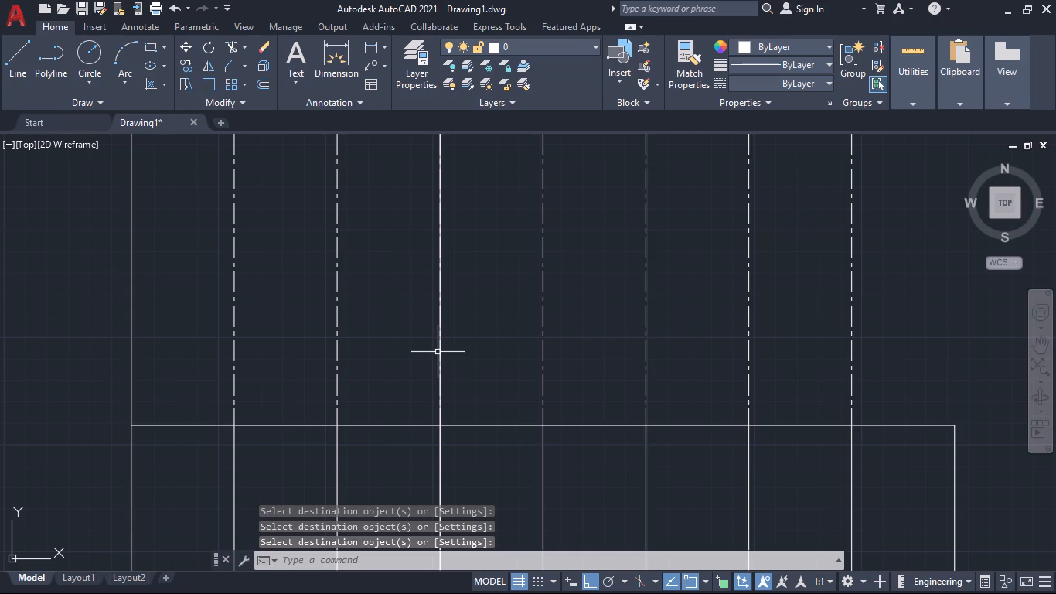
pyautogui.click(440, 358)
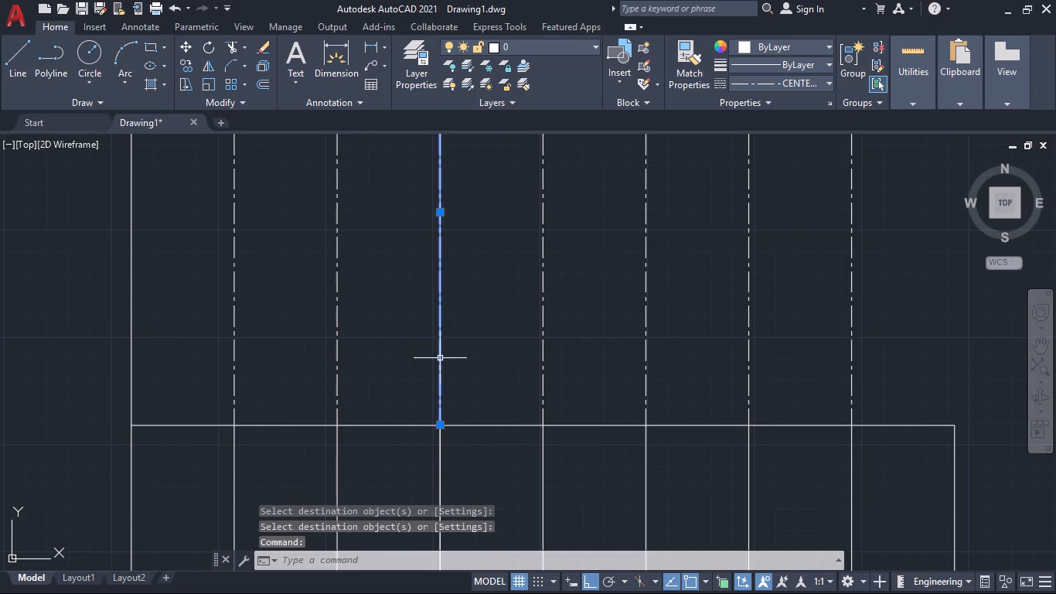
pyautogui.press('Delete')
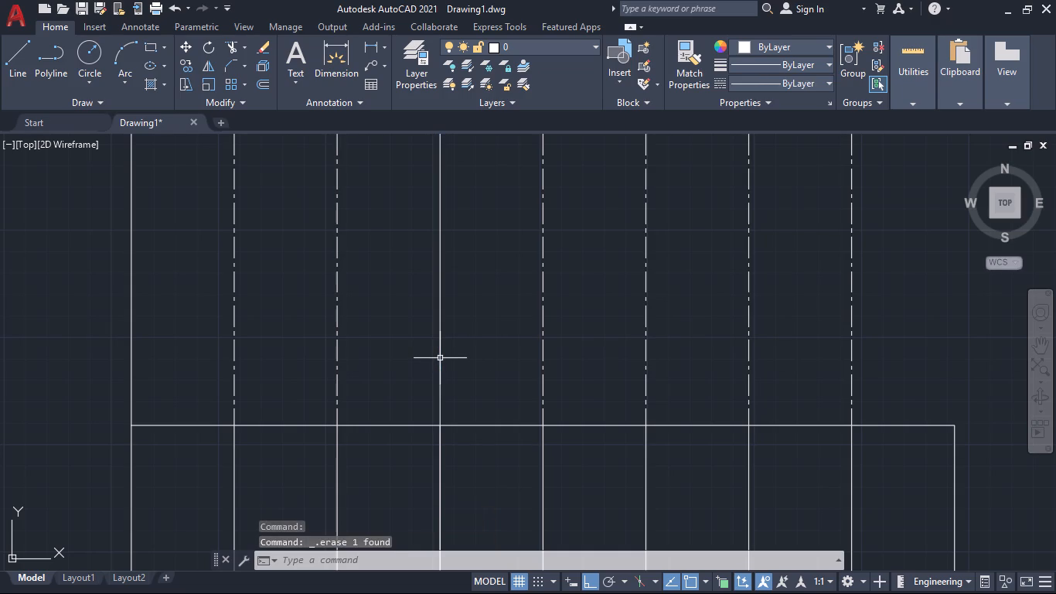
# Break the remaining full-length third interior tread line from the west at the flight divider with Break at Point.
pyautogui.click(440, 358)
pyautogui.scroll(-2, 460, 369)
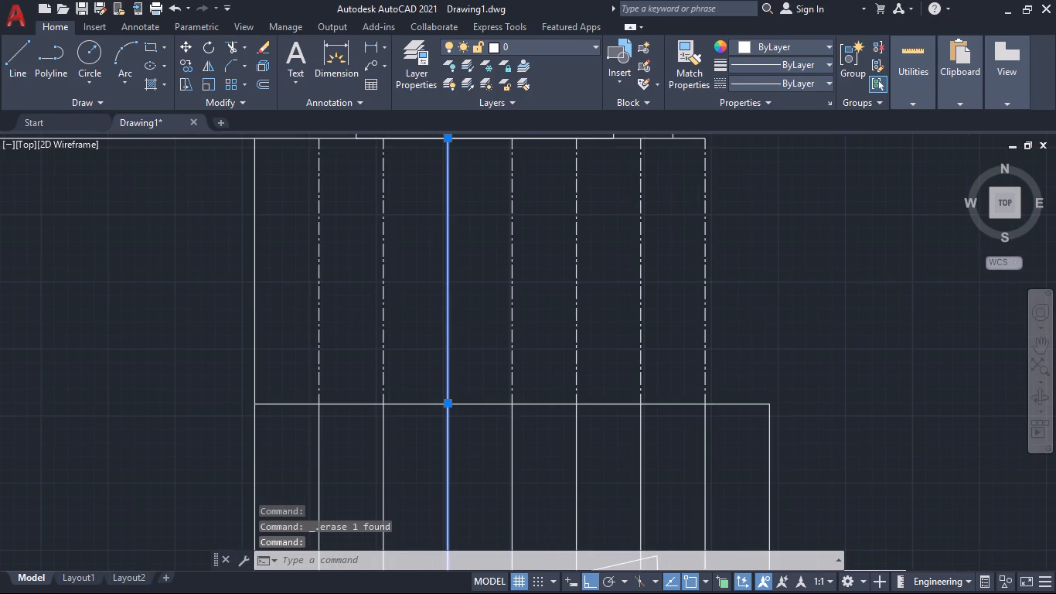
pyautogui.scroll(-1, 460, 369)
pyautogui.scroll(2, 460, 369)
pyautogui.press('Escape')
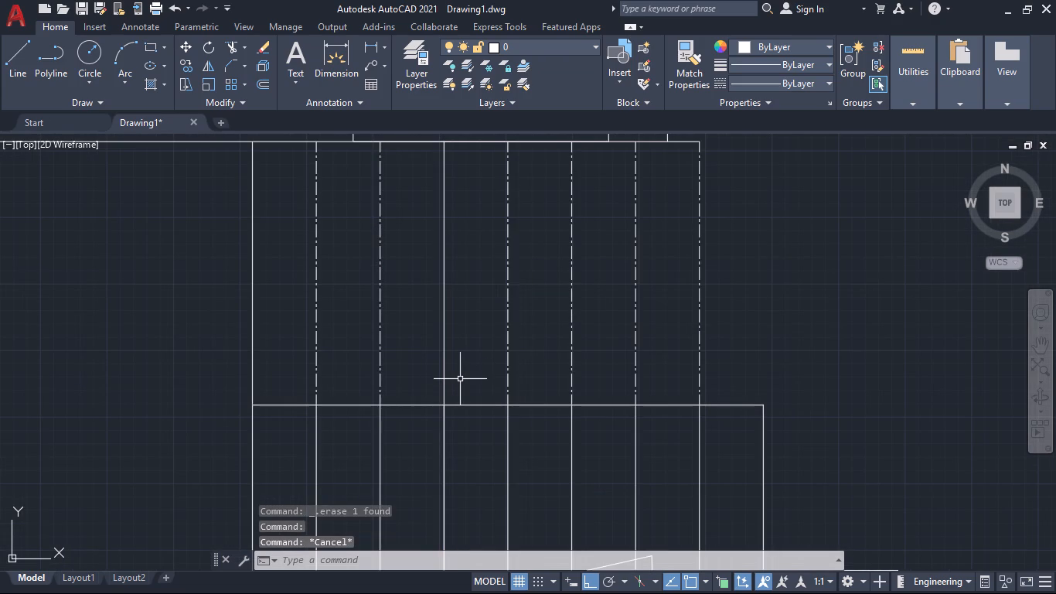
pyautogui.write('br')
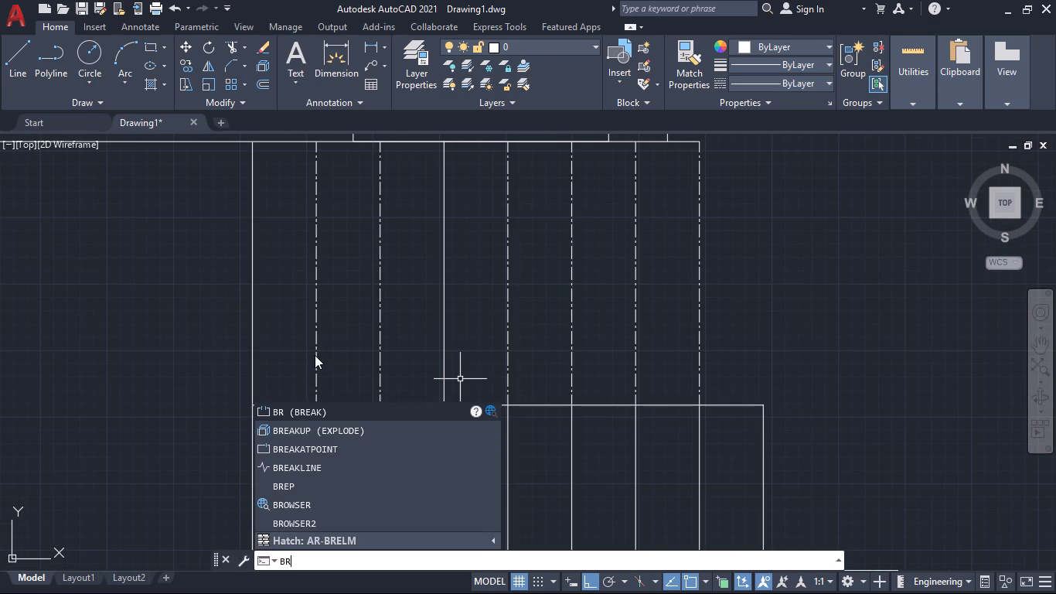
pyautogui.click(327, 449)
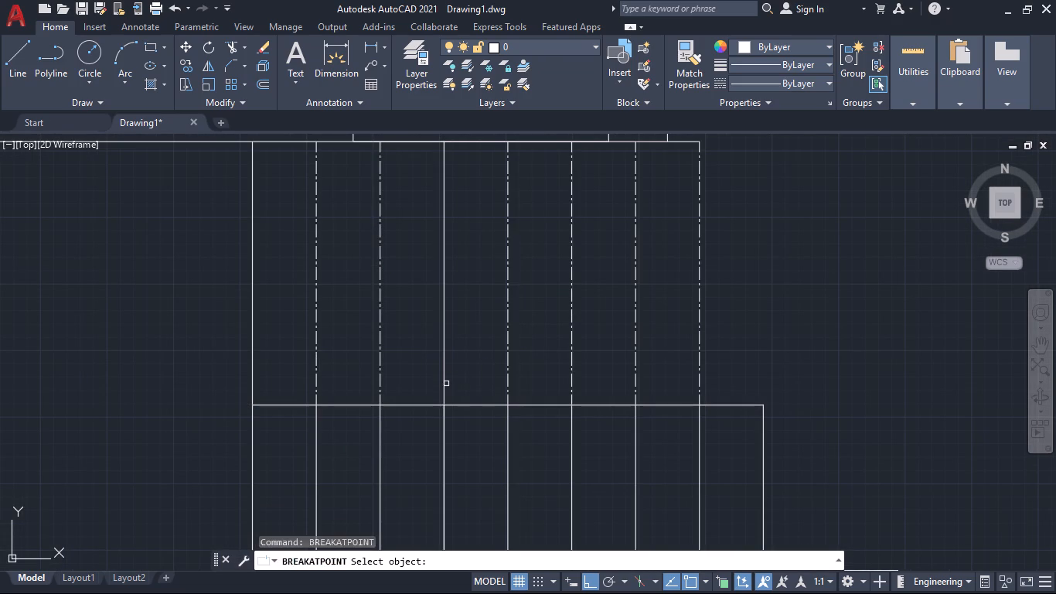
pyautogui.click(445, 384)
pyautogui.click(442, 403)
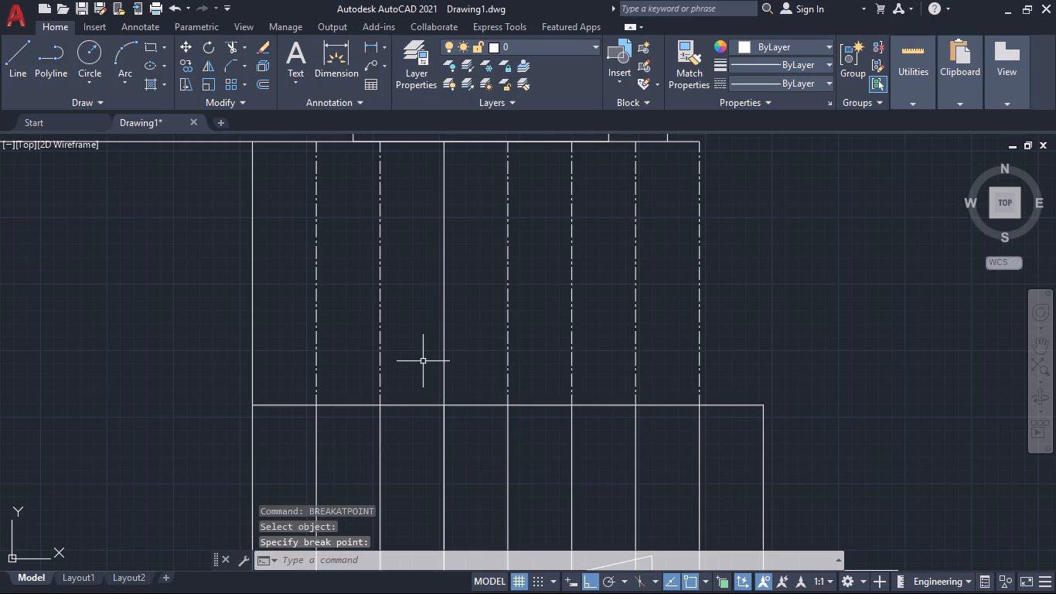
# Match the properties of the neighbouring dash-dot tread line to the west onto the newly split upper tread segment.
pyautogui.write('ma')
pyautogui.press('Return')
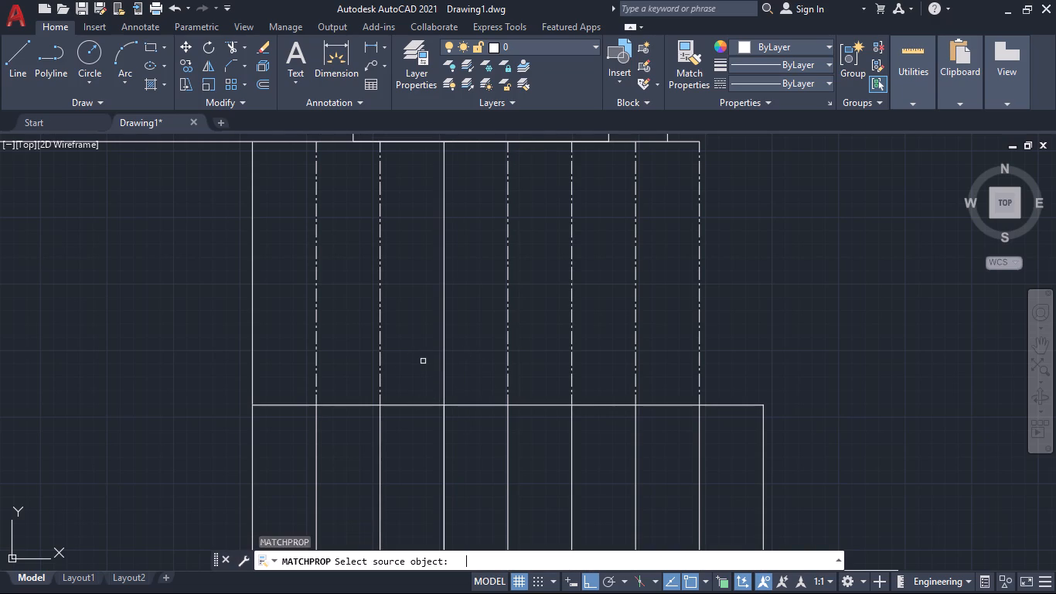
pyautogui.click(380, 347)
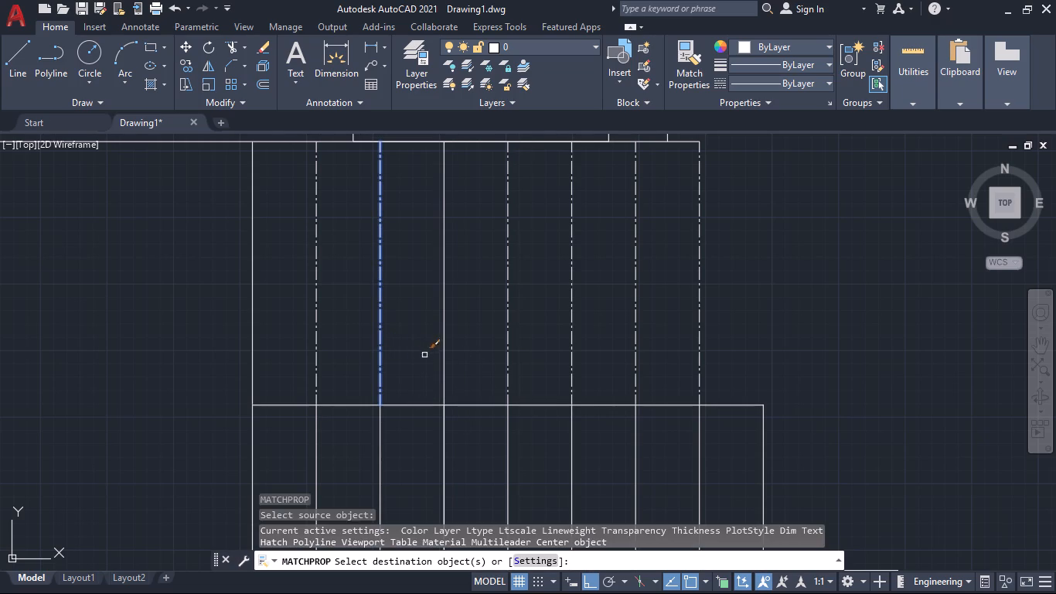
pyautogui.click(444, 373)
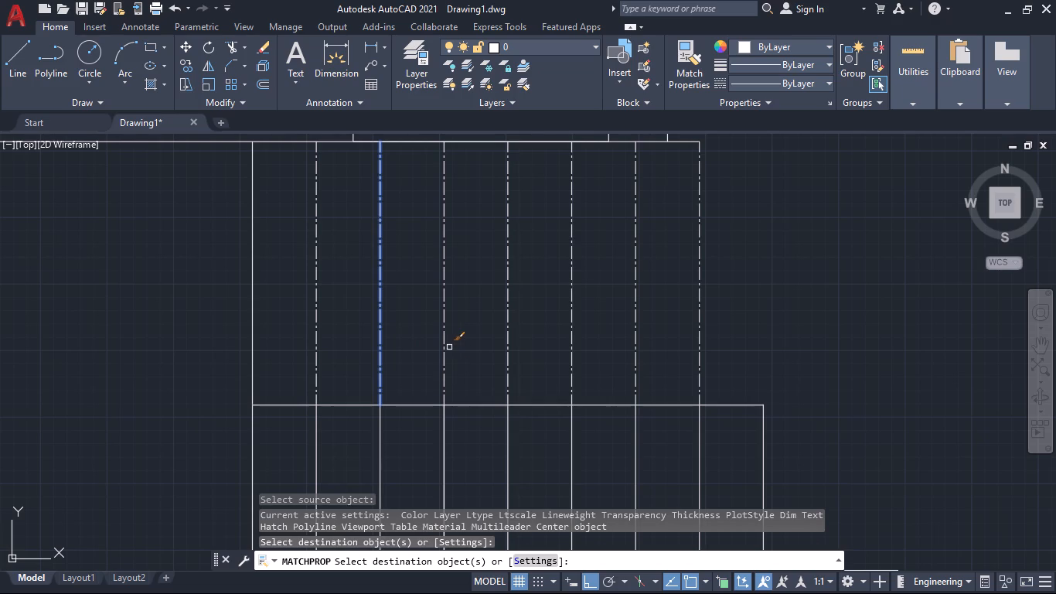
pyautogui.press('Return')
# Insert the Bed - Queen block from DesignCenter's Home - Space Planner blocks into the empty space west of the floor plan.
pyautogui.scroll(-2, 459, 293)
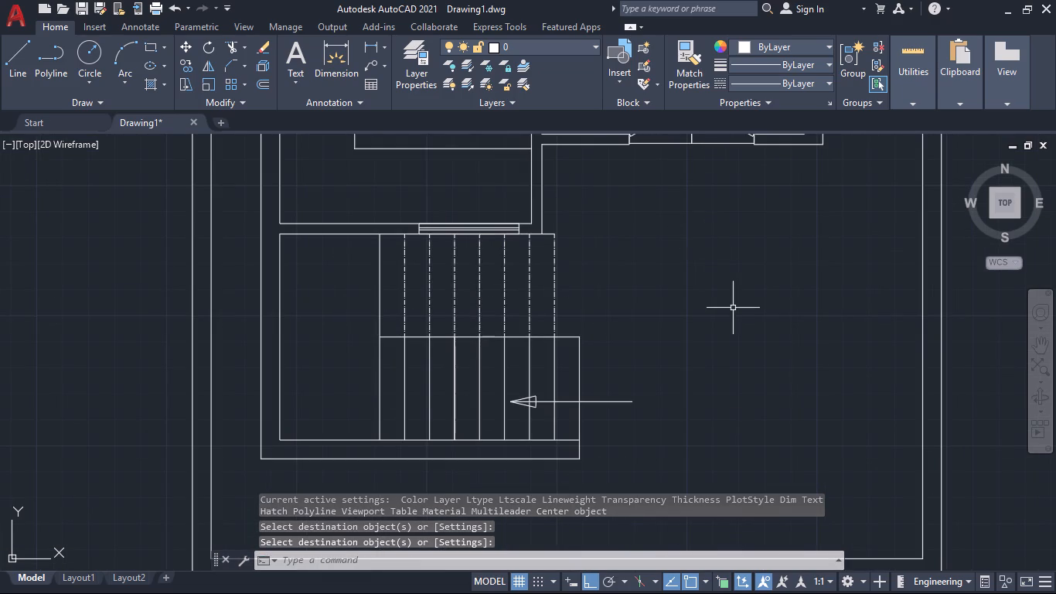
pyautogui.moveTo(733, 308); pyautogui.dragTo(710, 367, button='middle')
pyautogui.scroll(-2, 710, 367)
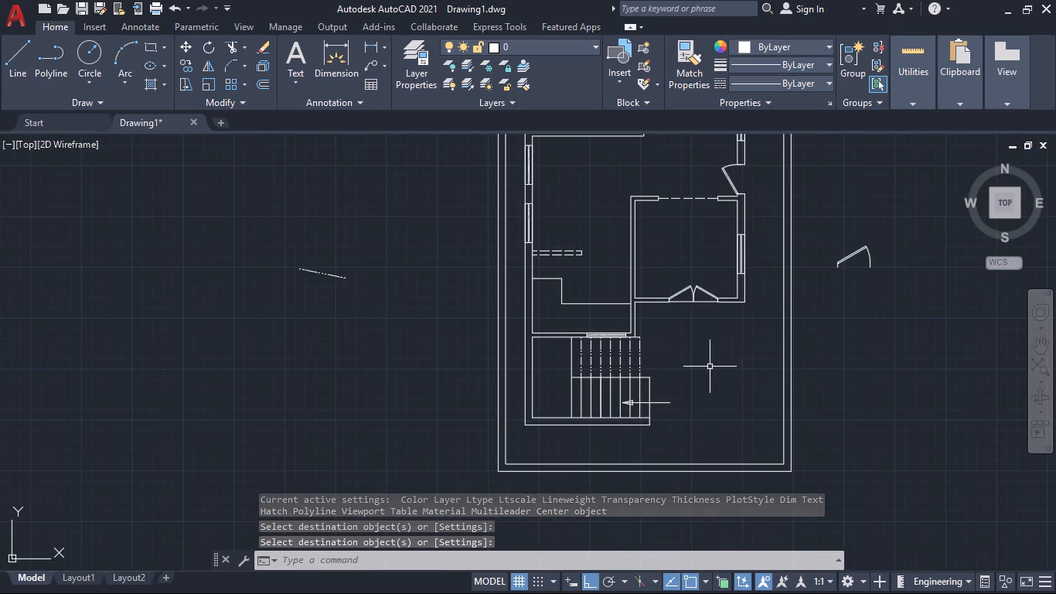
pyautogui.moveTo(710, 367); pyautogui.dragTo(592, 410, button='middle')
pyautogui.scroll(2, 626, 357)
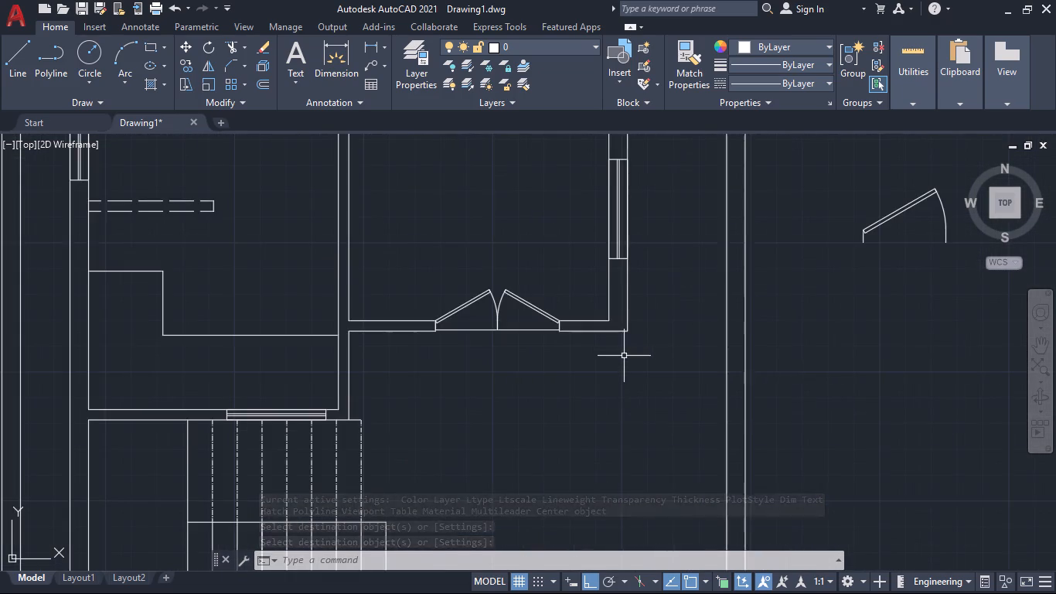
pyautogui.scroll(-2, 624, 356)
pyautogui.moveTo(610, 391); pyautogui.dragTo(601, 493, button='middle')
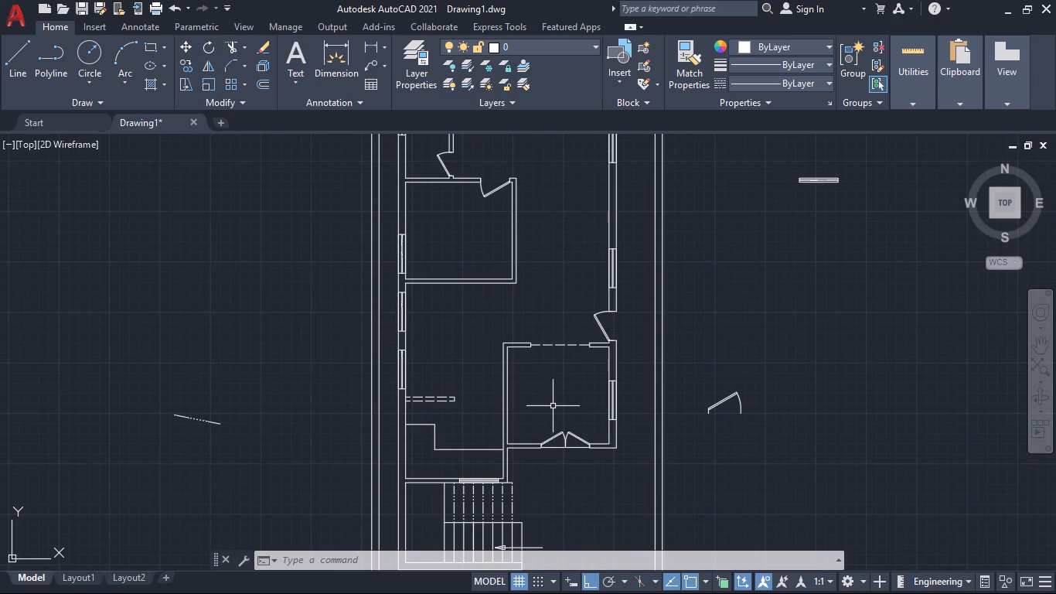
pyautogui.write('dc')
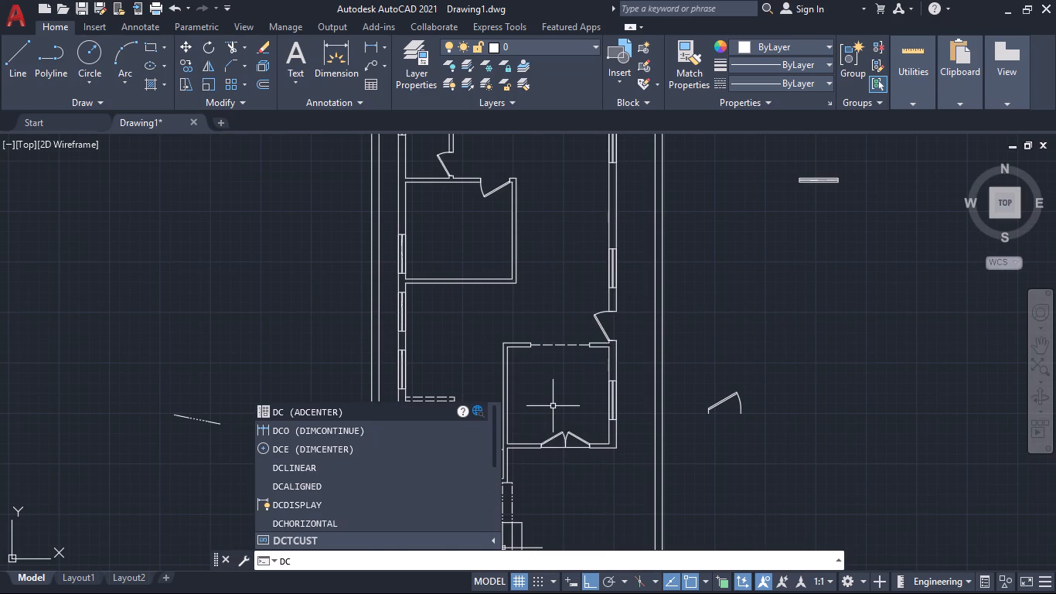
pyautogui.press('Return')
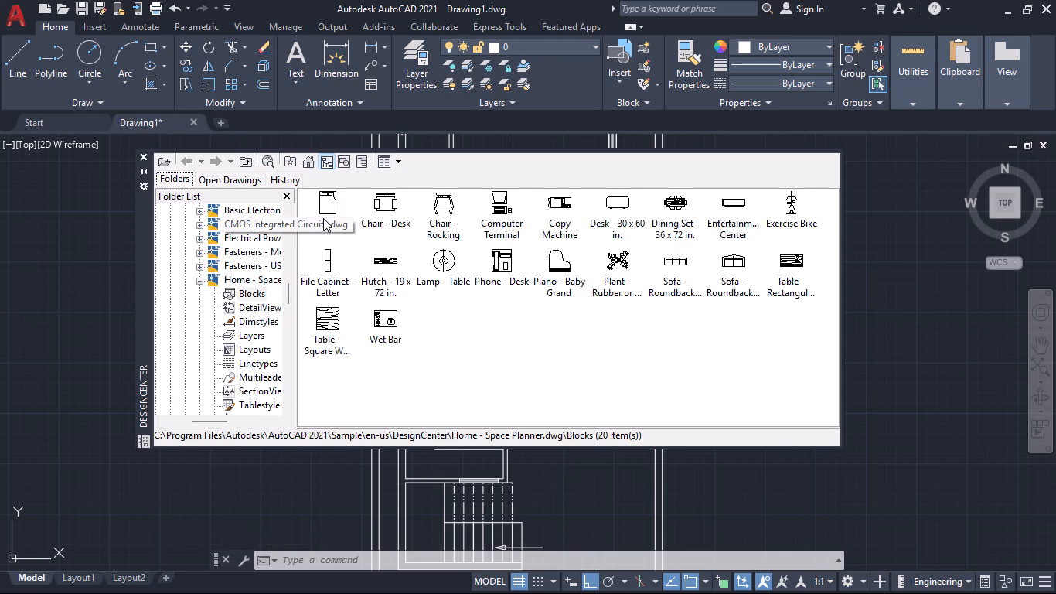
pyautogui.moveTo(333, 200); pyautogui.dragTo(308, 213)
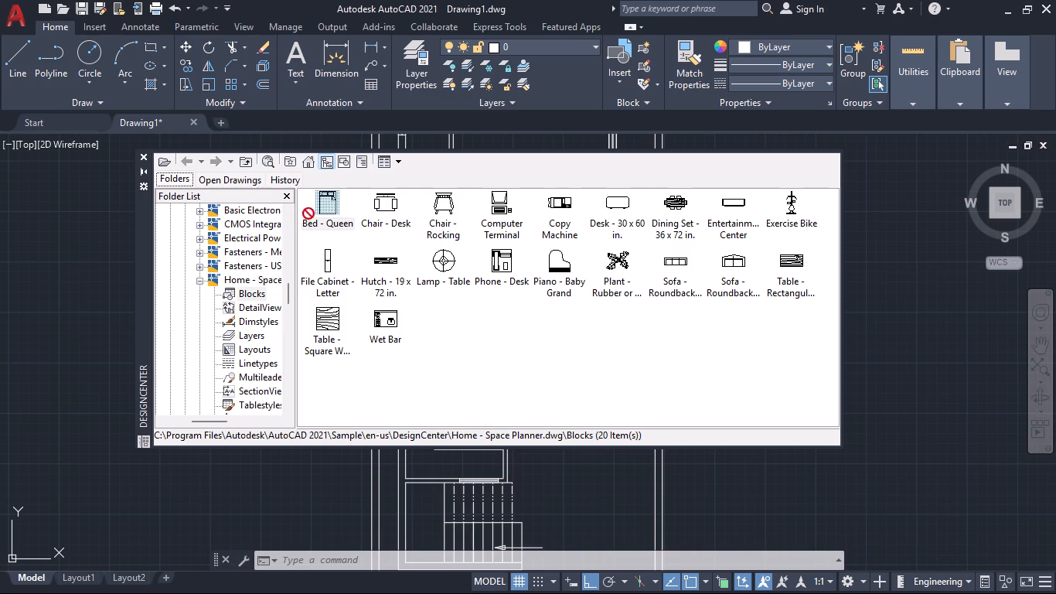
pyautogui.moveTo(308, 213); pyautogui.dragTo(59, 283)
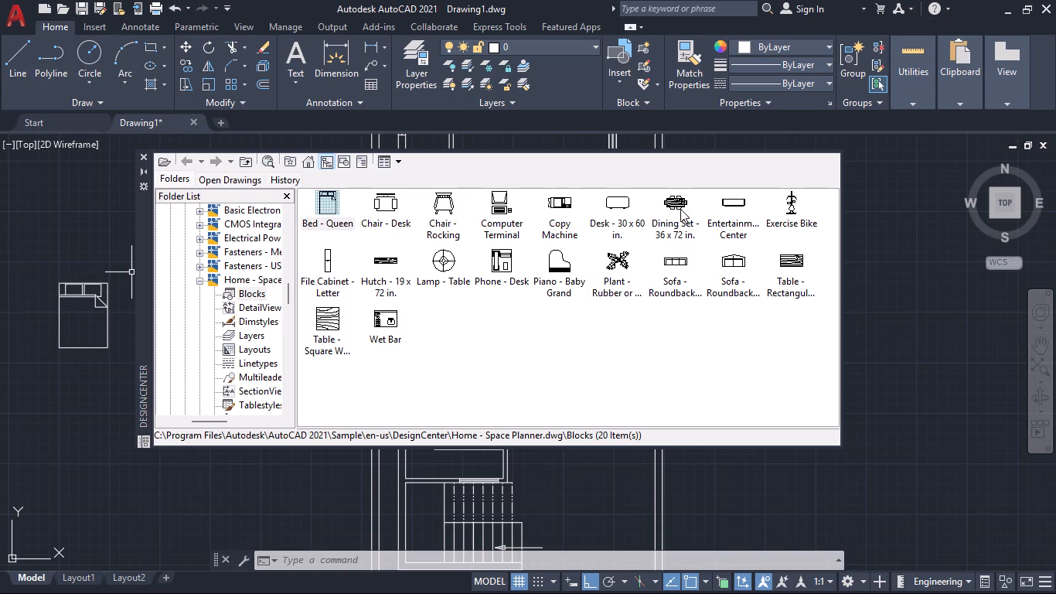
# Insert the Dining Set - 36 x 72 in. block from the Home - Space Planner blocks into the empty space east of the floor plan.
pyautogui.moveTo(680, 209); pyautogui.dragTo(899, 330)
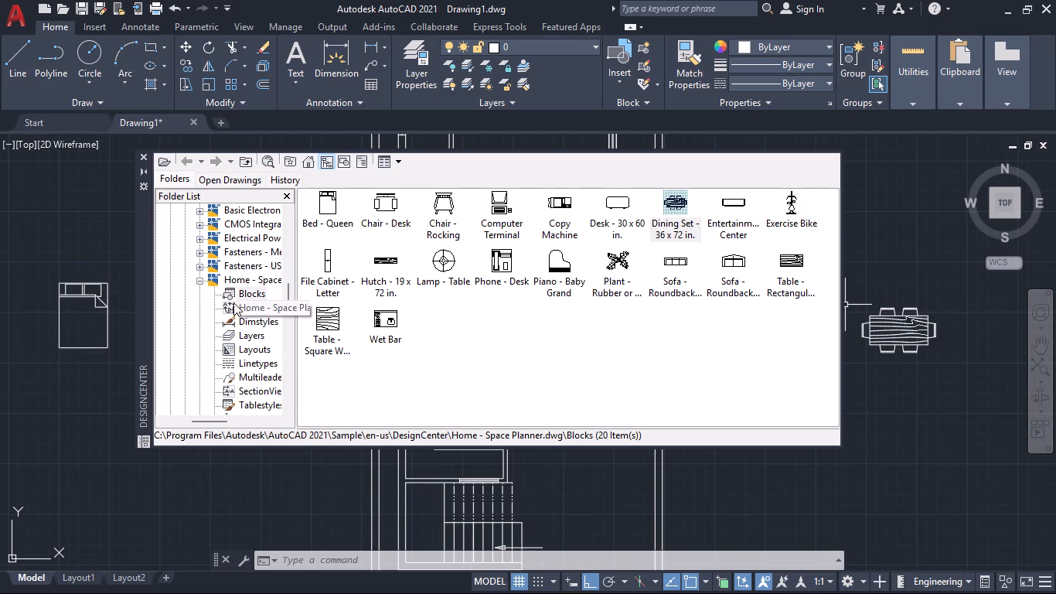
# Browse the Kitchens and Hydraulic - Pneumatic block libraries in DesignCenter for suitable furnishing blocks.
pyautogui.scroll(-2, 240, 363)
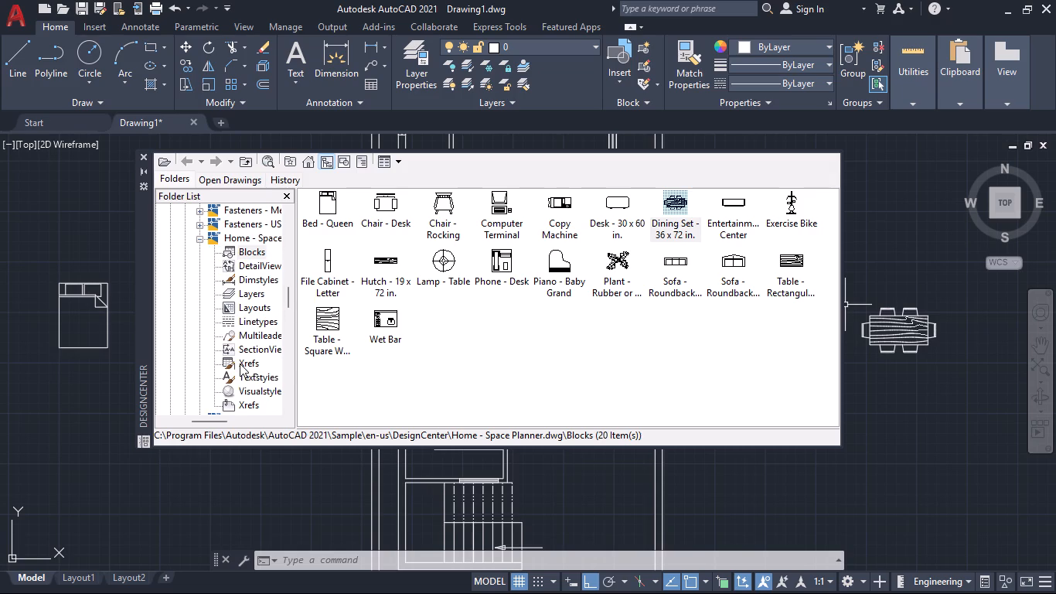
pyautogui.scroll(-1, 240, 365)
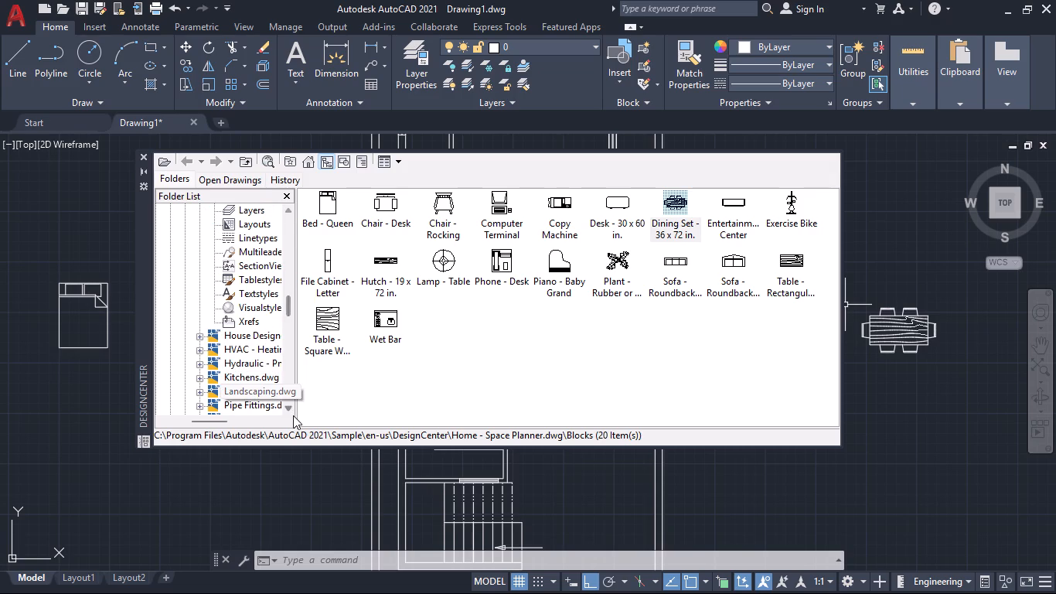
pyautogui.moveTo(295, 415); pyautogui.dragTo(336, 415)
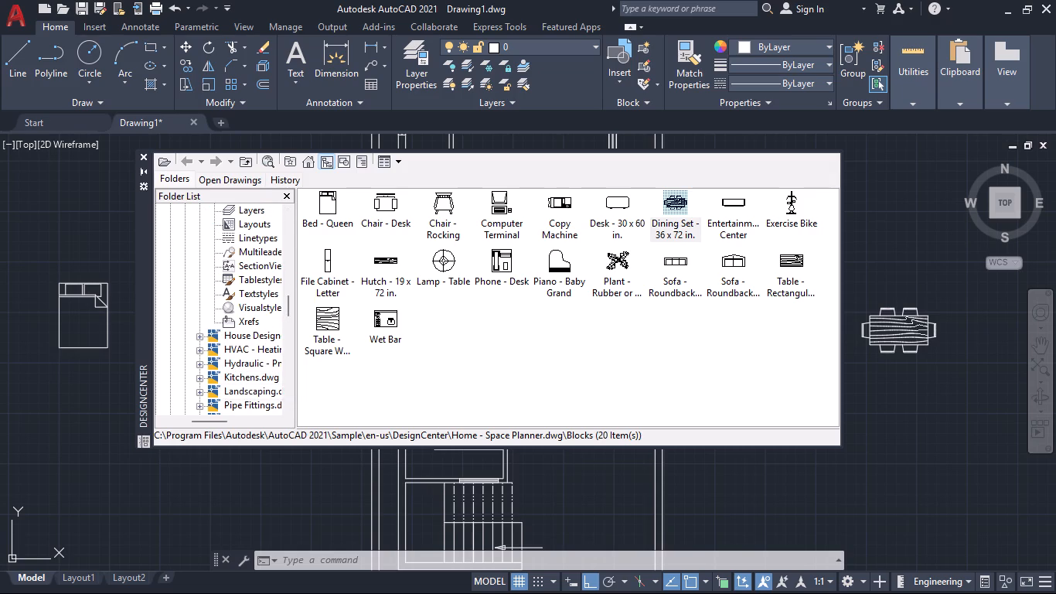
pyautogui.moveTo(336, 415); pyautogui.dragTo(358, 416)
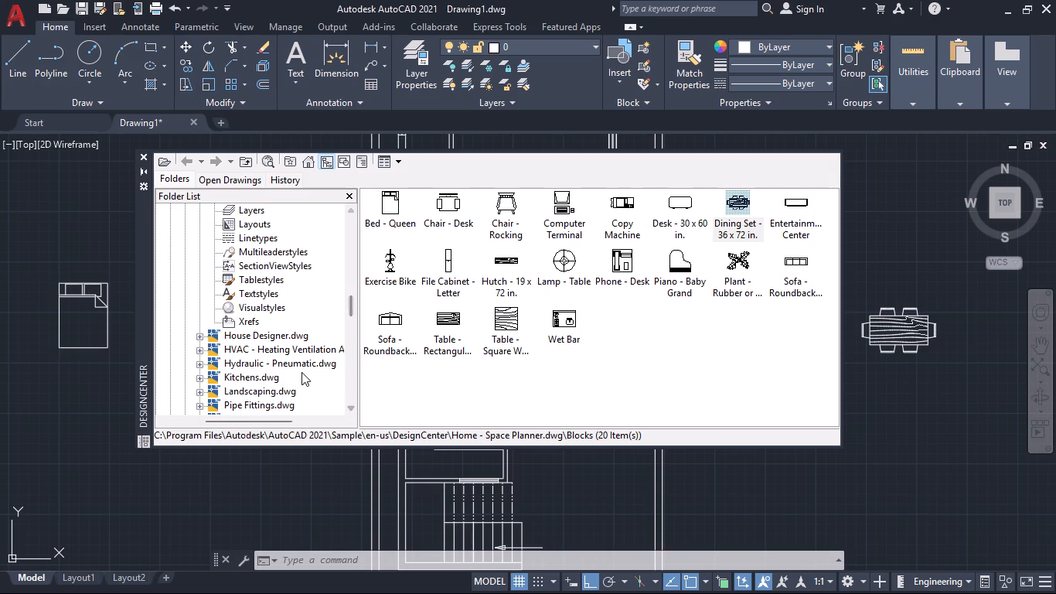
pyautogui.click(257, 334)
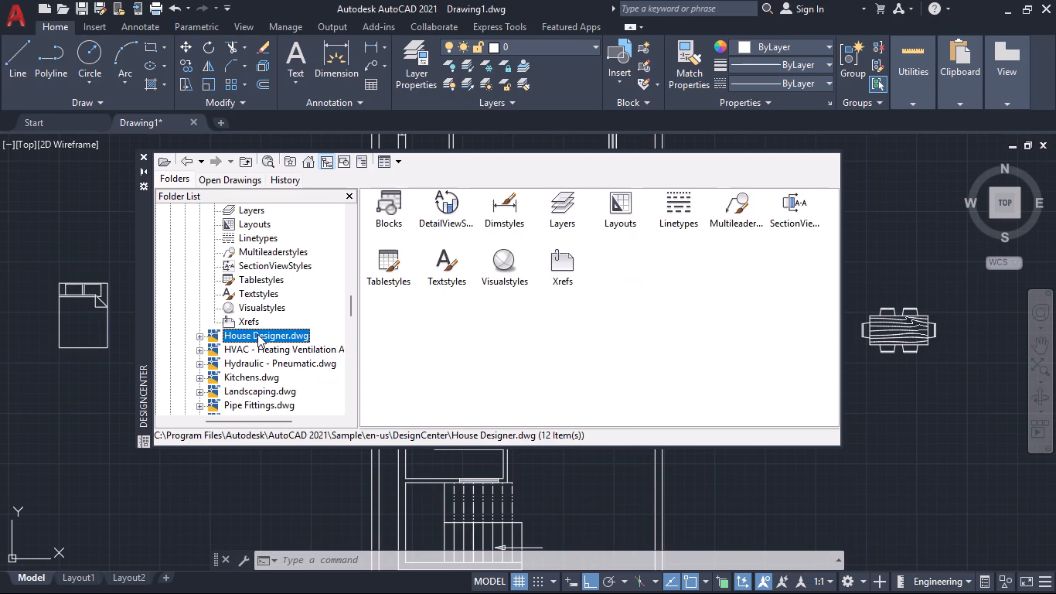
pyautogui.click(257, 343)
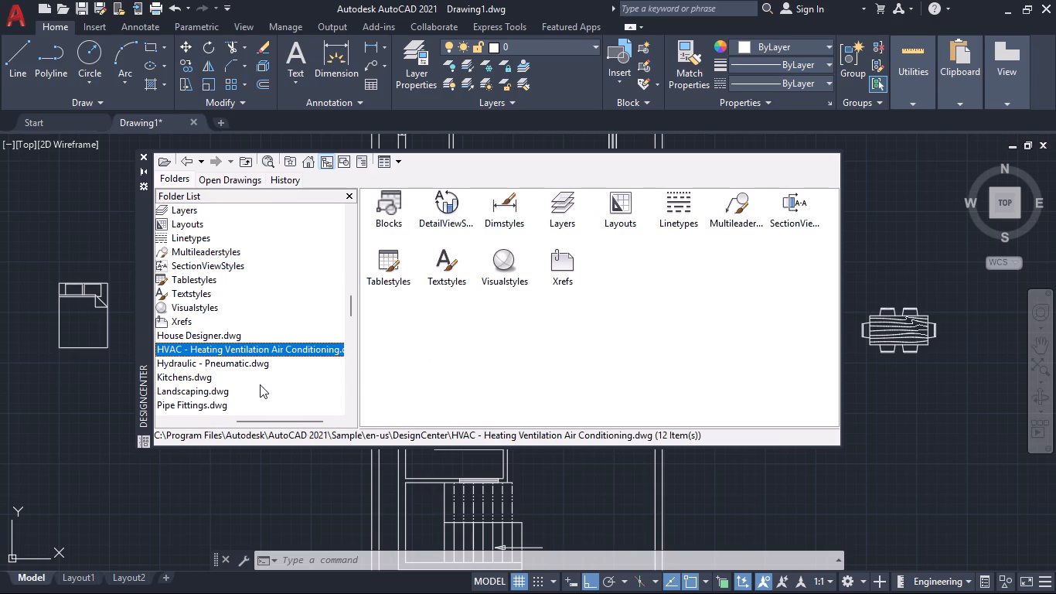
pyautogui.click(196, 375)
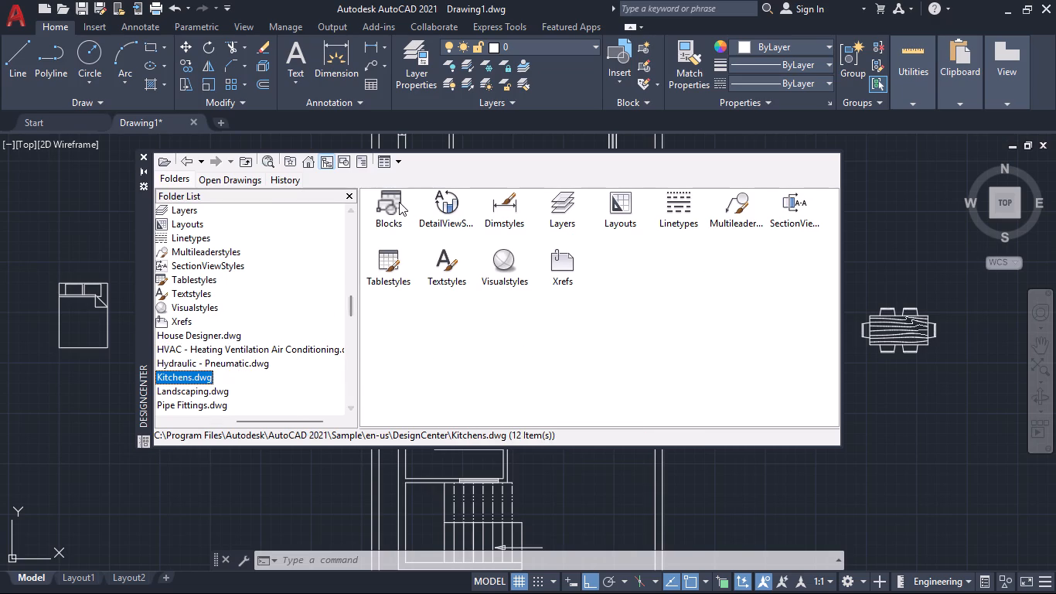
pyautogui.doubleClick(395, 201)
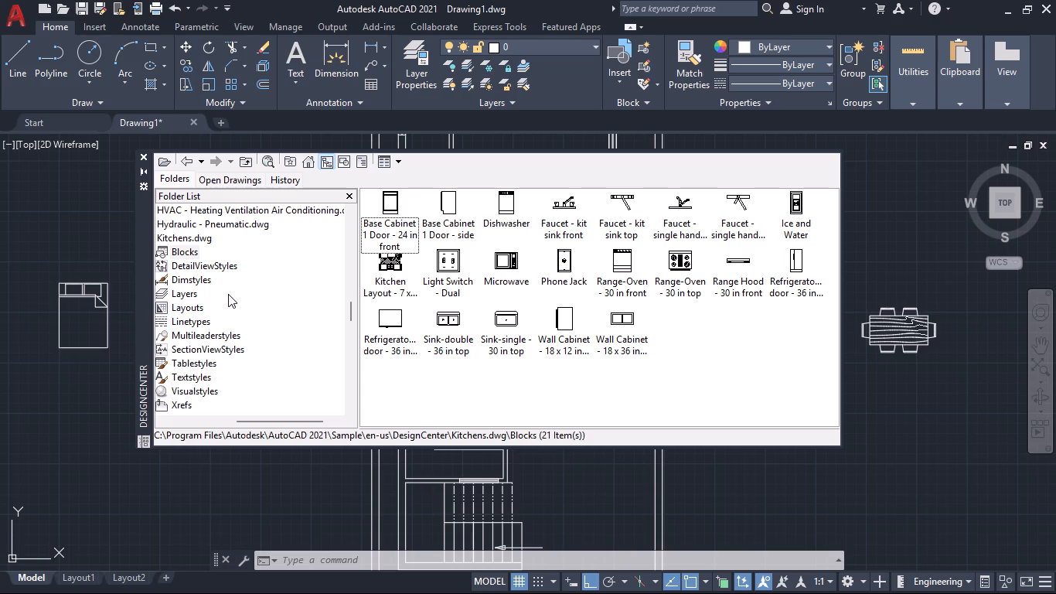
pyautogui.click(218, 227)
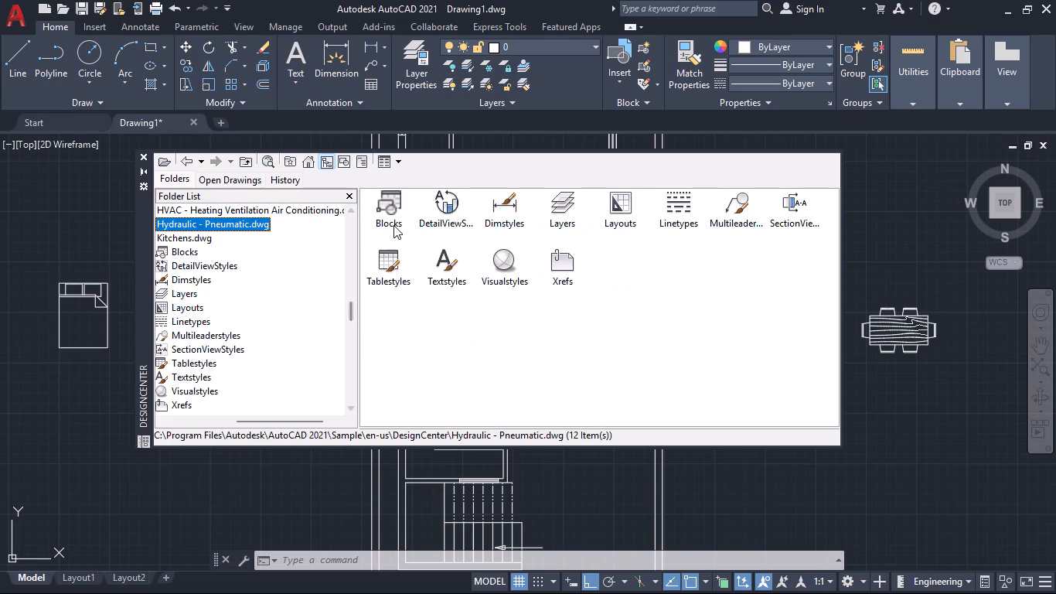
pyautogui.doubleClick(393, 225)
pyautogui.scroll(-1, 243, 325)
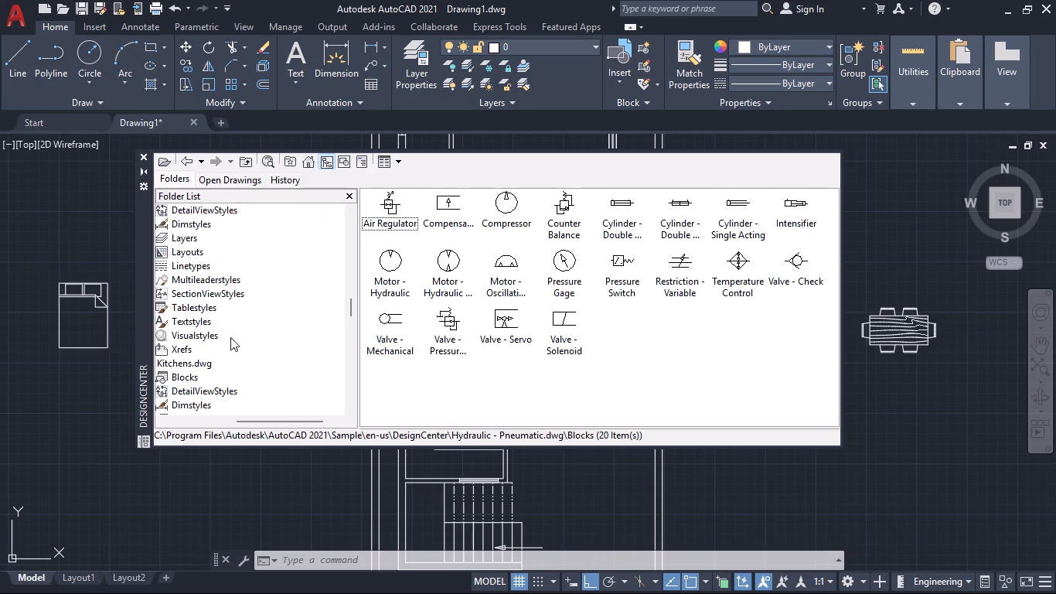
pyautogui.scroll(-5, 230, 337)
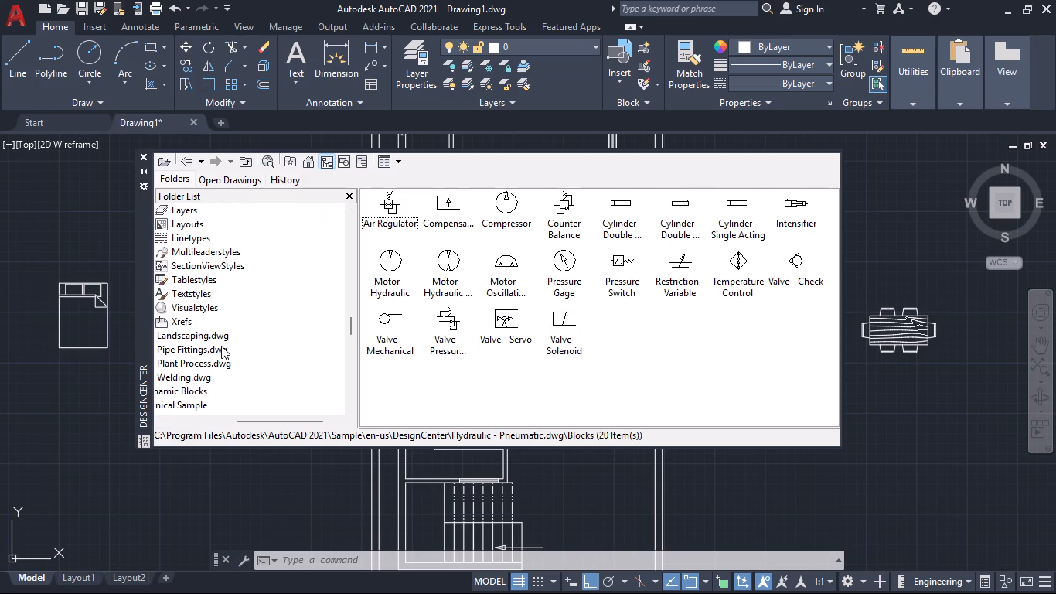
pyautogui.scroll(-1, 221, 347)
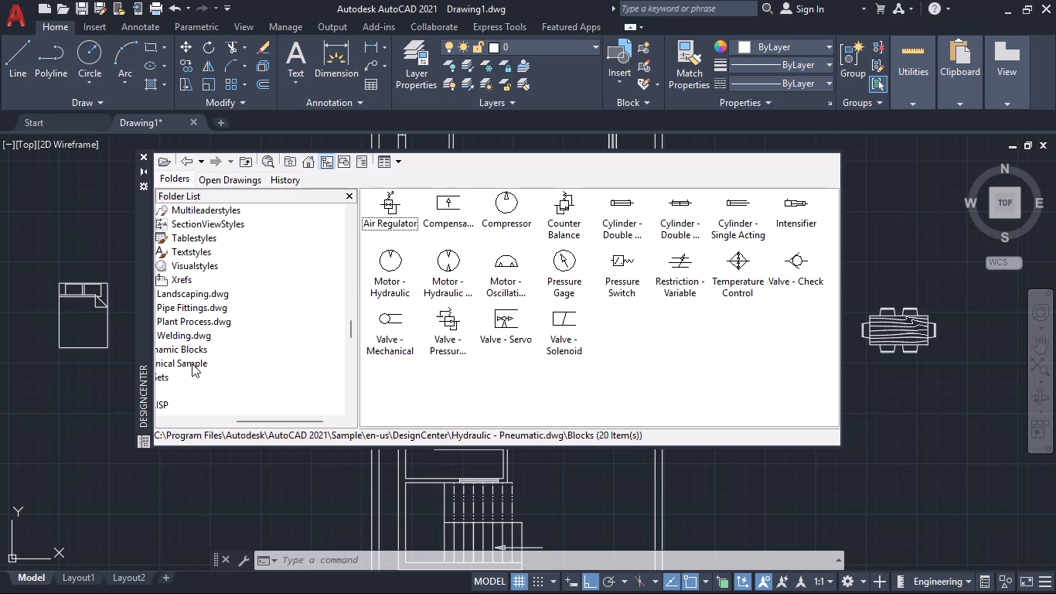
# Insert the Toilet - top block from DesignCenter's House Designer blocks into the empty space south of the dining set.
pyautogui.moveTo(244, 418); pyautogui.dragTo(211, 423)
pyautogui.scroll(4, 226, 330)
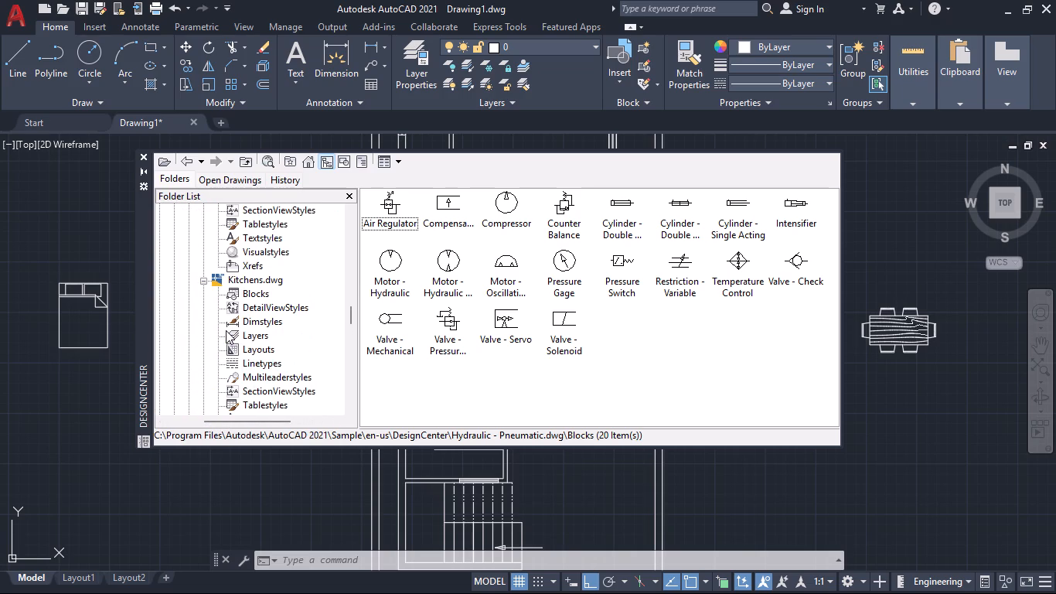
pyautogui.scroll(3, 226, 330)
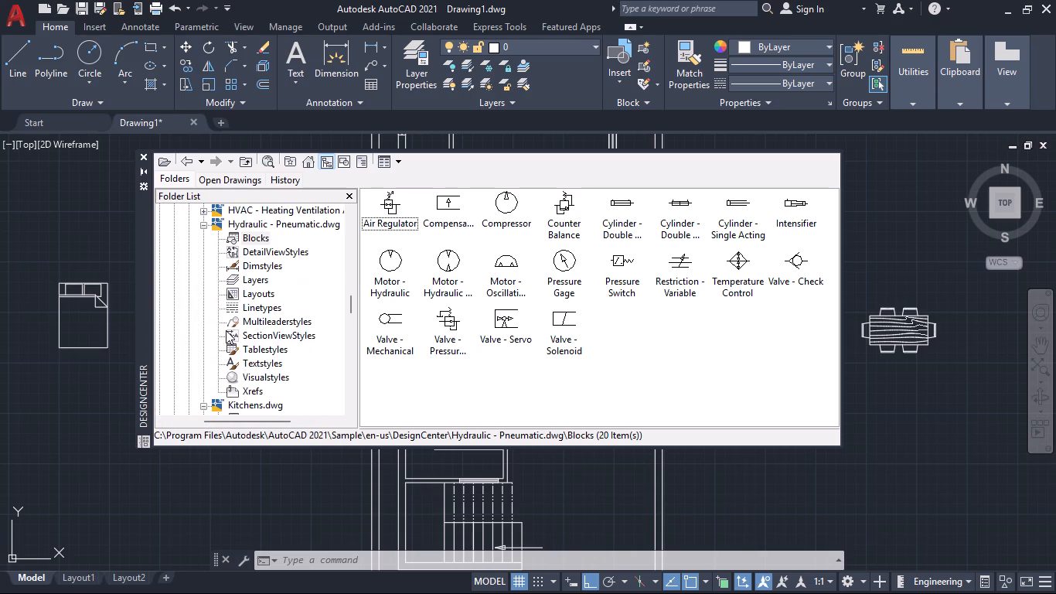
pyautogui.scroll(2, 226, 330)
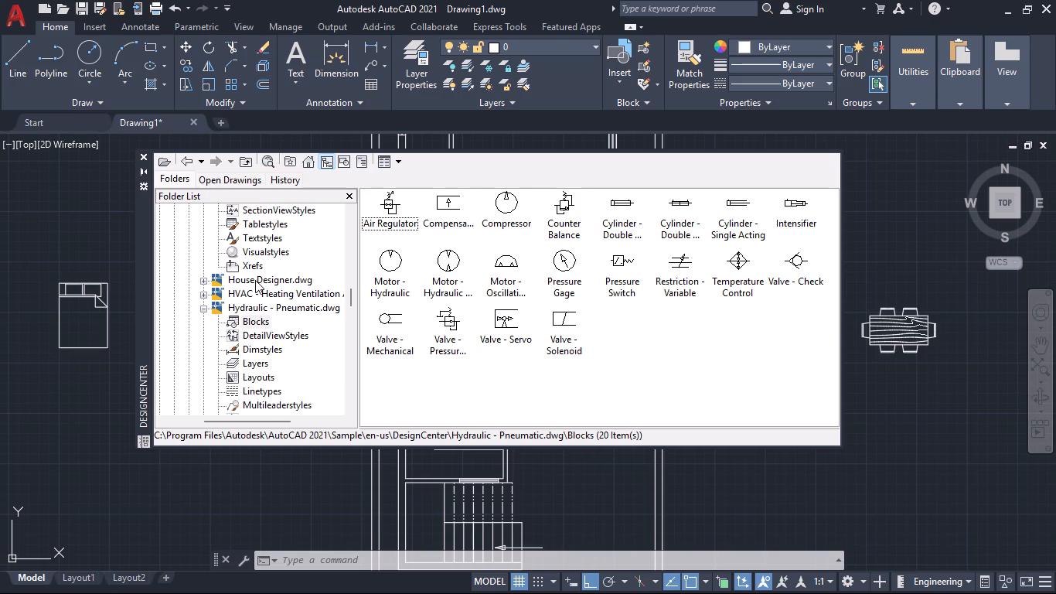
pyautogui.doubleClick(255, 280)
pyautogui.doubleClick(384, 217)
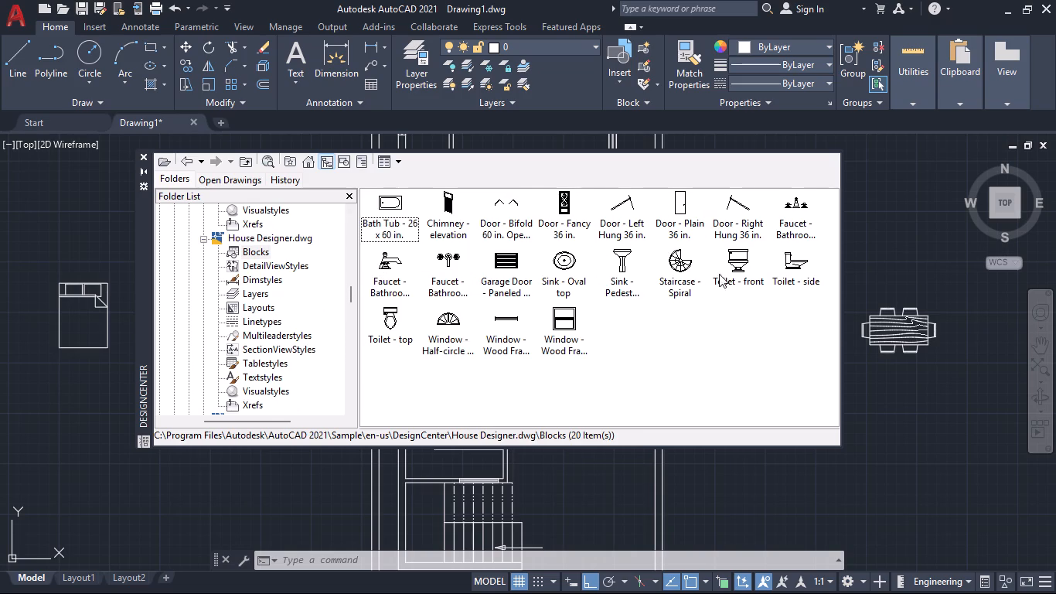
pyautogui.moveTo(734, 261); pyautogui.dragTo(761, 282)
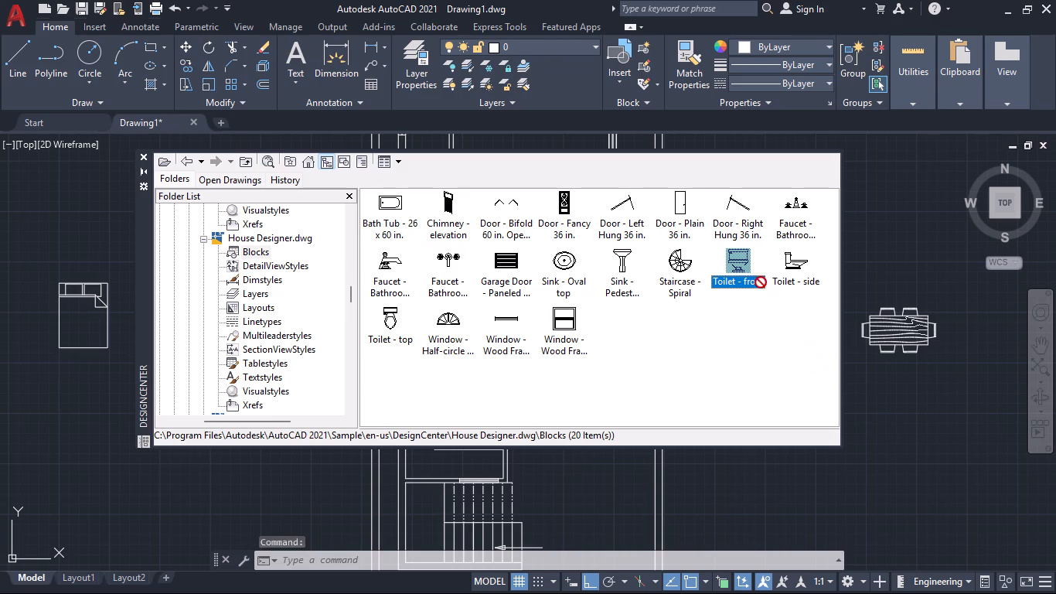
pyautogui.moveTo(761, 282); pyautogui.dragTo(760, 282)
pyautogui.click(753, 276)
pyautogui.moveTo(388, 322); pyautogui.dragTo(846, 417)
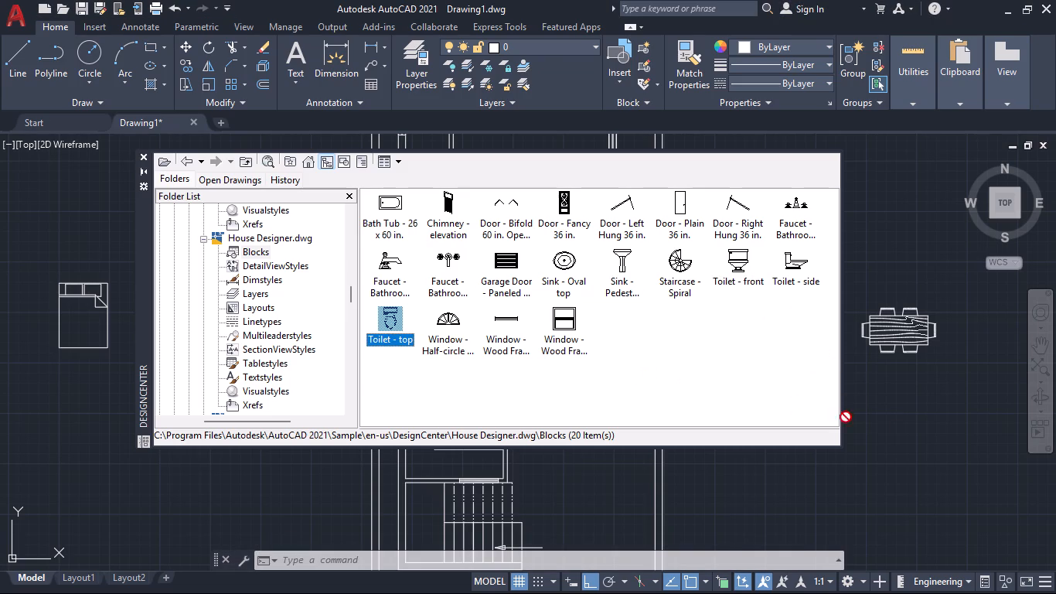
pyautogui.moveTo(846, 417); pyautogui.dragTo(903, 426)
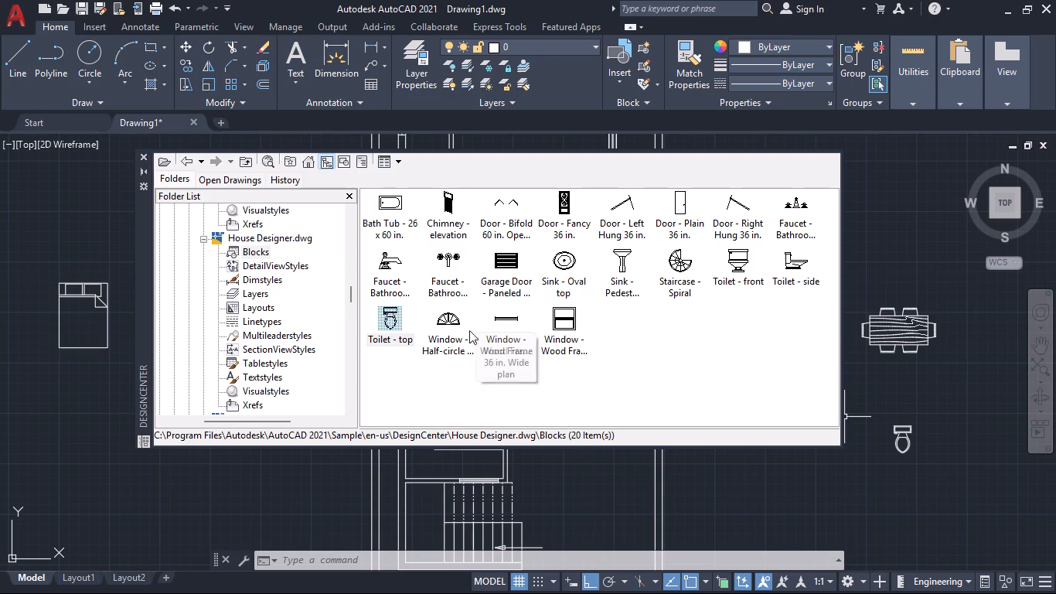
# Insert the Faucet - Bathroom top block from the House Designer blocks just northeast of the toilet.
pyautogui.scroll(1, 451, 309)
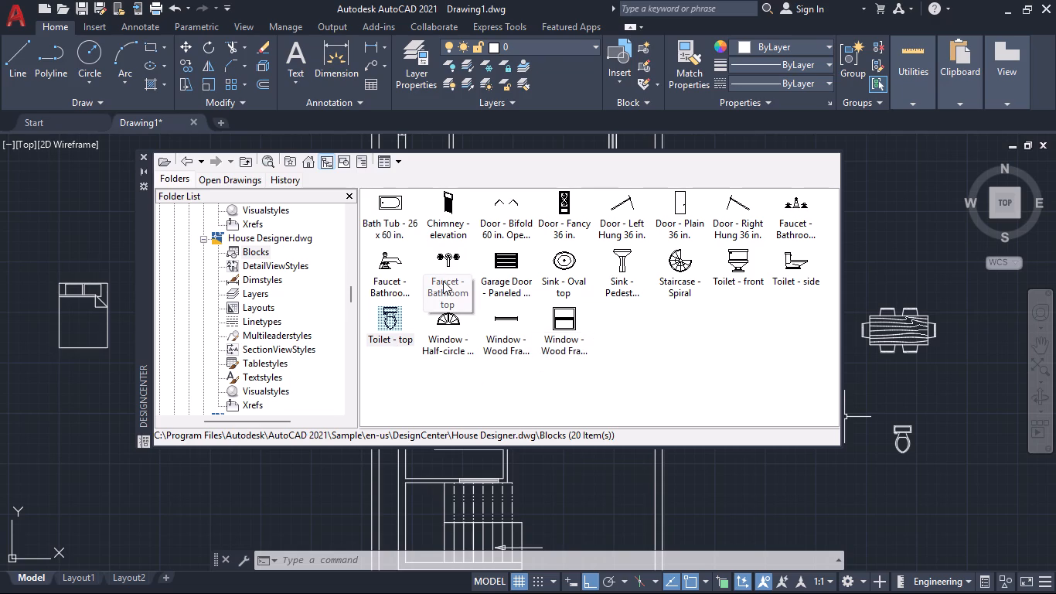
pyautogui.click(445, 254)
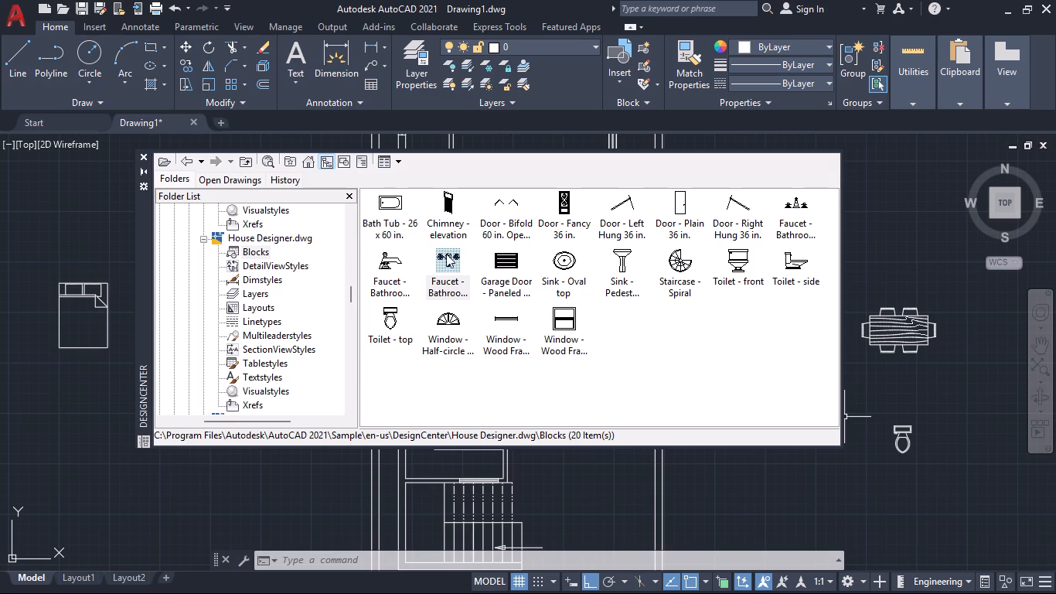
pyautogui.moveTo(449, 261); pyautogui.dragTo(574, 293)
pyautogui.moveTo(574, 293); pyautogui.dragTo(956, 398)
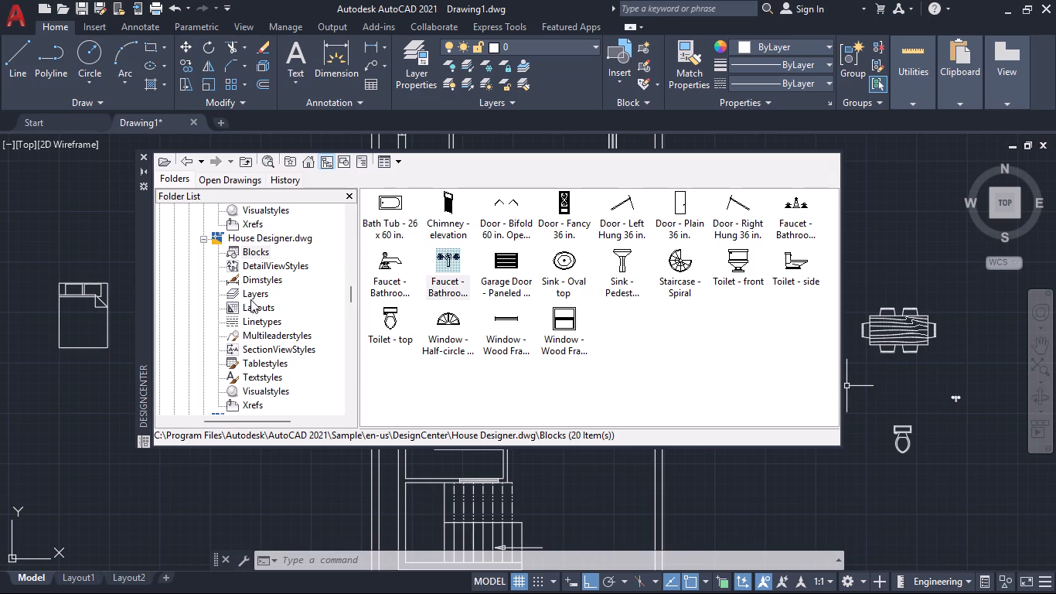
# Insert the Range-Oven - 30 in top block from DesignCenter's Kitchens blocks into the empty space north of the dining set.
pyautogui.scroll(4, 260, 263)
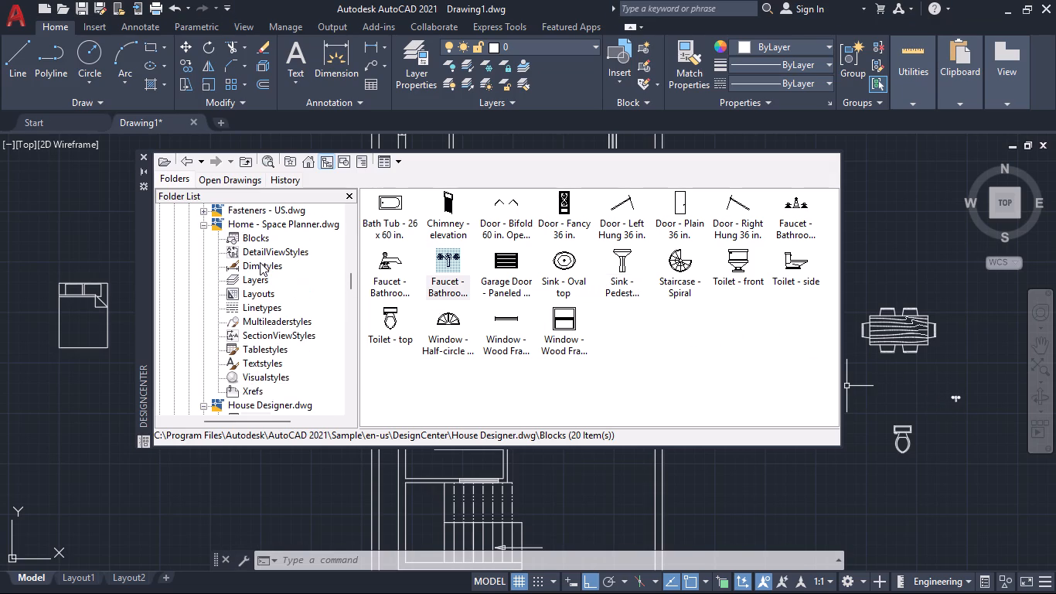
pyautogui.scroll(1, 259, 262)
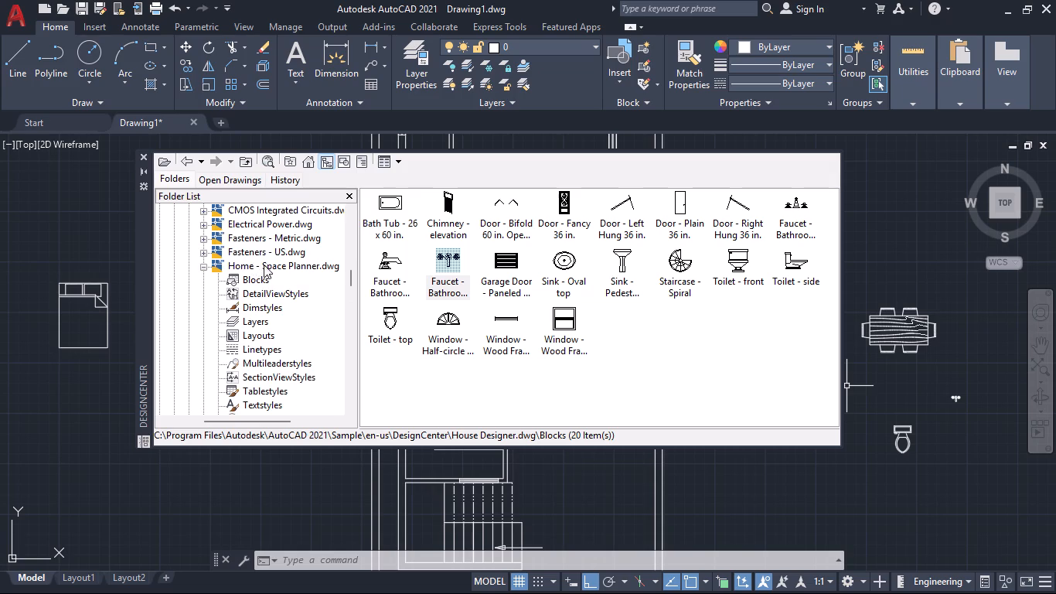
pyautogui.scroll(-5, 284, 293)
pyautogui.scroll(-5, 271, 360)
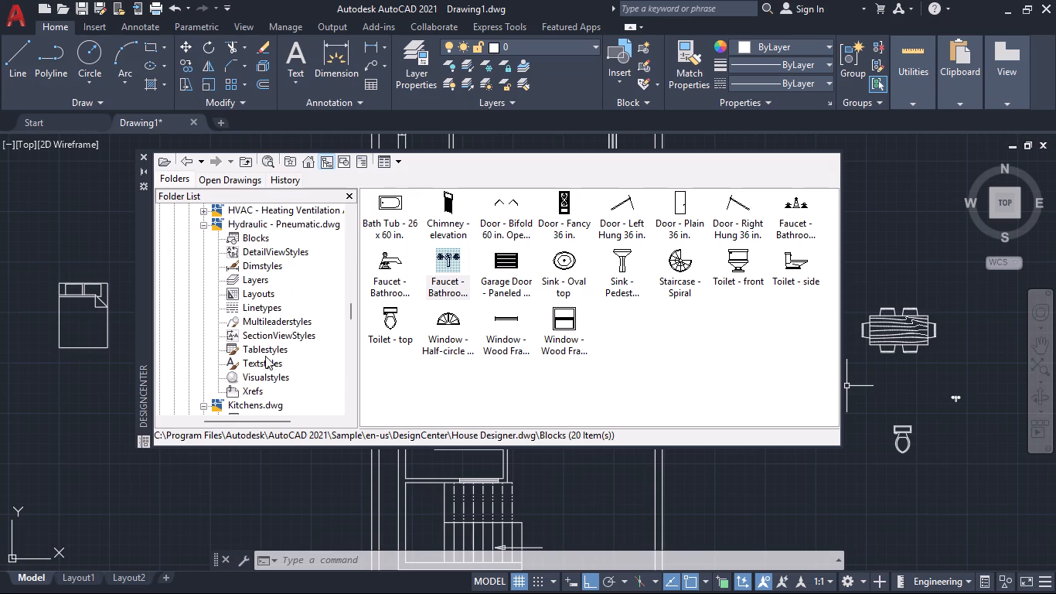
pyautogui.scroll(-2, 263, 349)
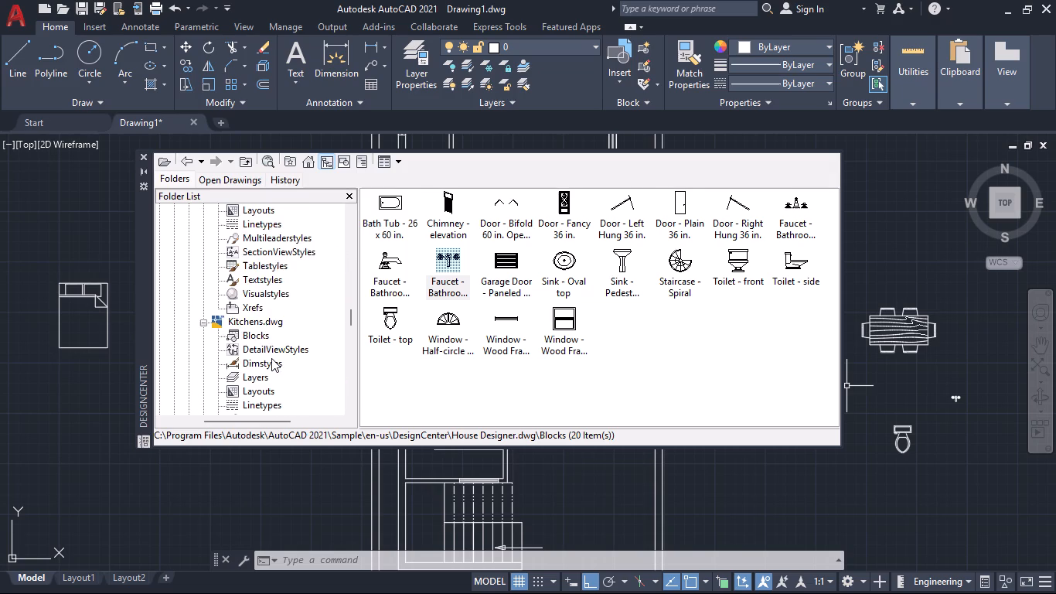
pyautogui.scroll(-1, 271, 358)
pyautogui.click(261, 295)
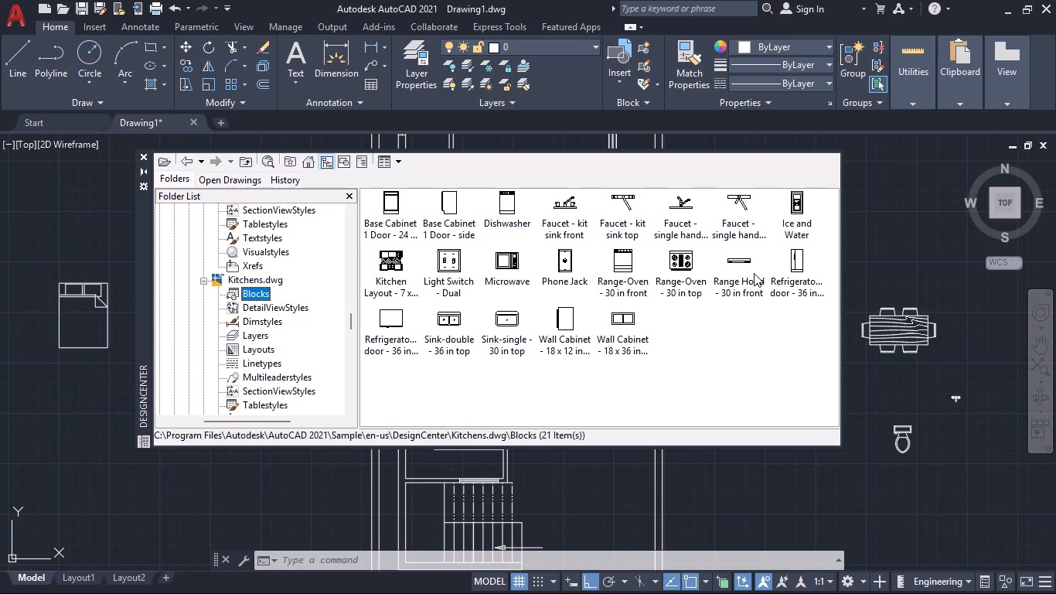
pyautogui.click(686, 262)
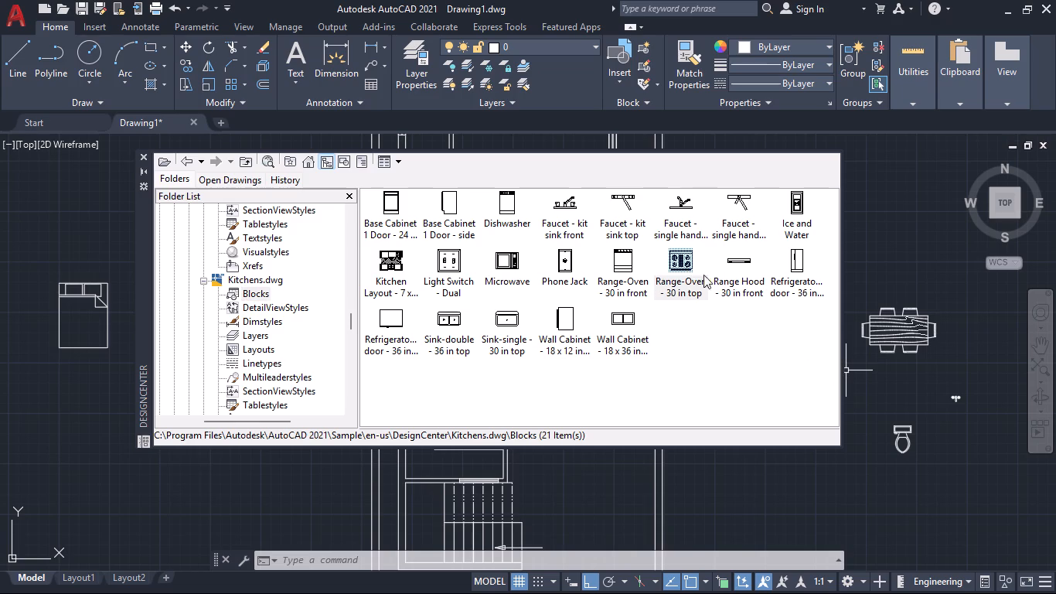
pyautogui.moveTo(673, 260); pyautogui.dragTo(918, 242)
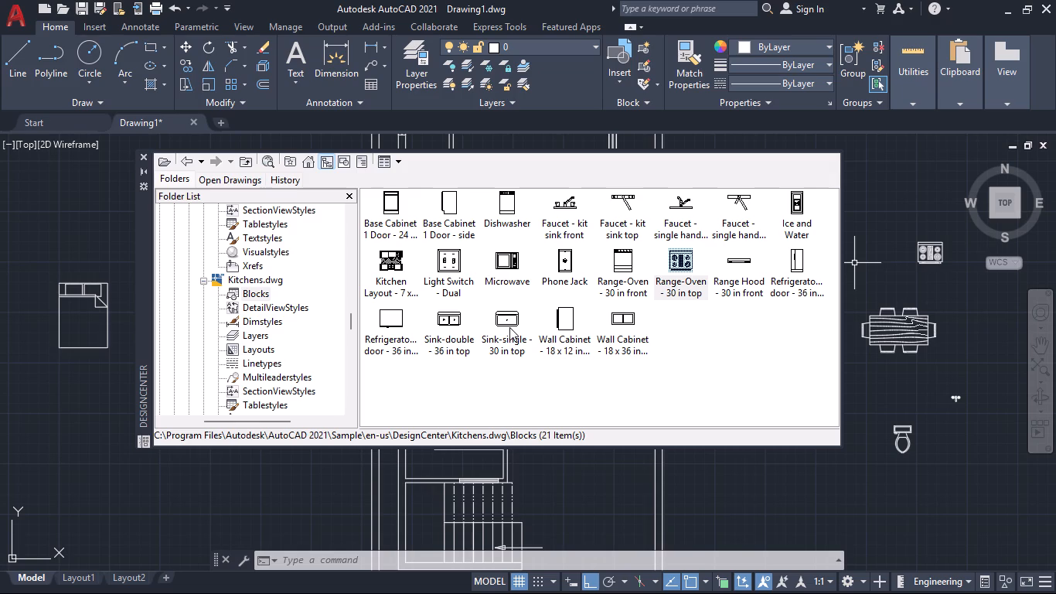
# Insert the Sink-single - 30 in top block from the Kitchens blocks east of the toilet, and close DesignCenter.
pyautogui.moveTo(509, 327); pyautogui.dragTo(979, 436)
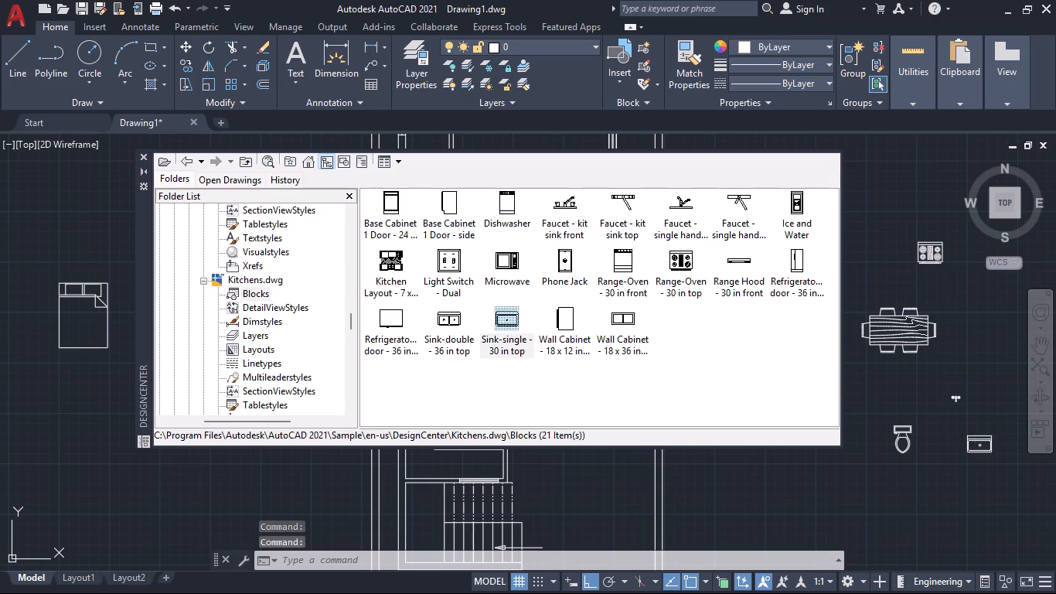
pyautogui.click(143, 156)
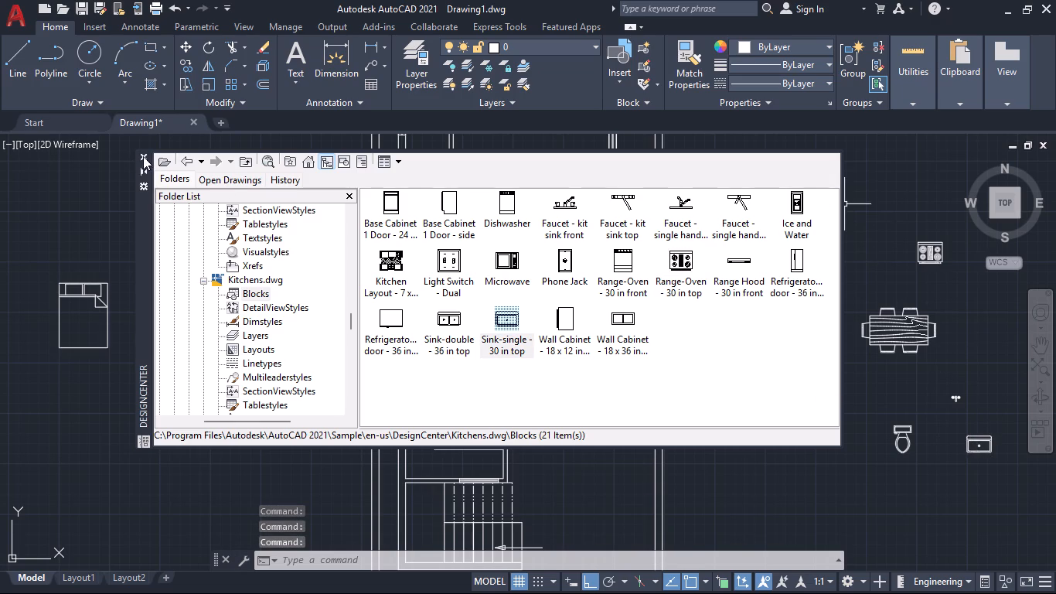
pyautogui.scroll(-1, 698, 432)
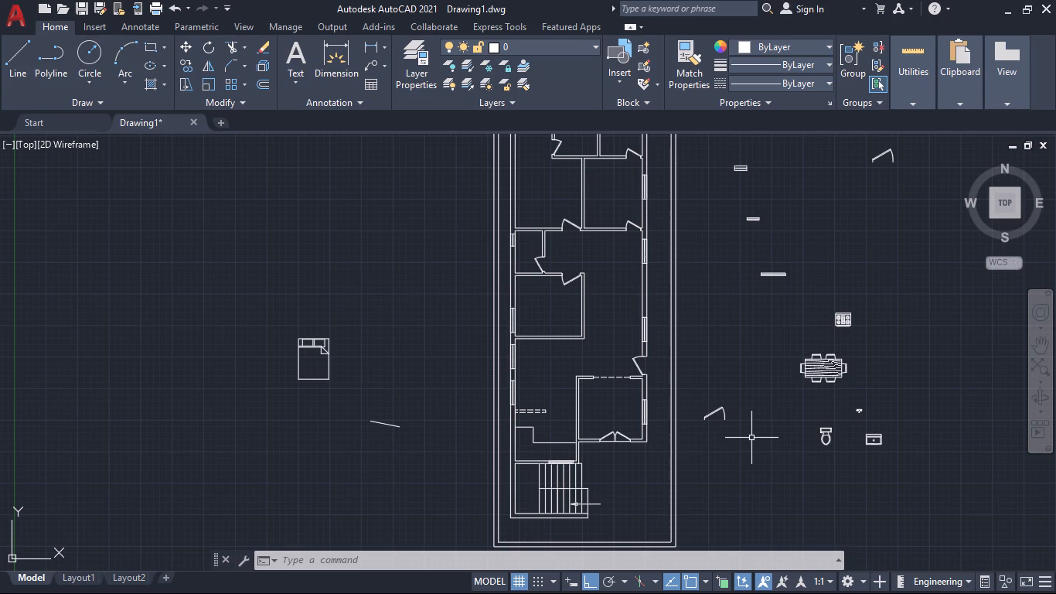
pyautogui.moveTo(751, 438); pyautogui.dragTo(797, 536, button='middle')
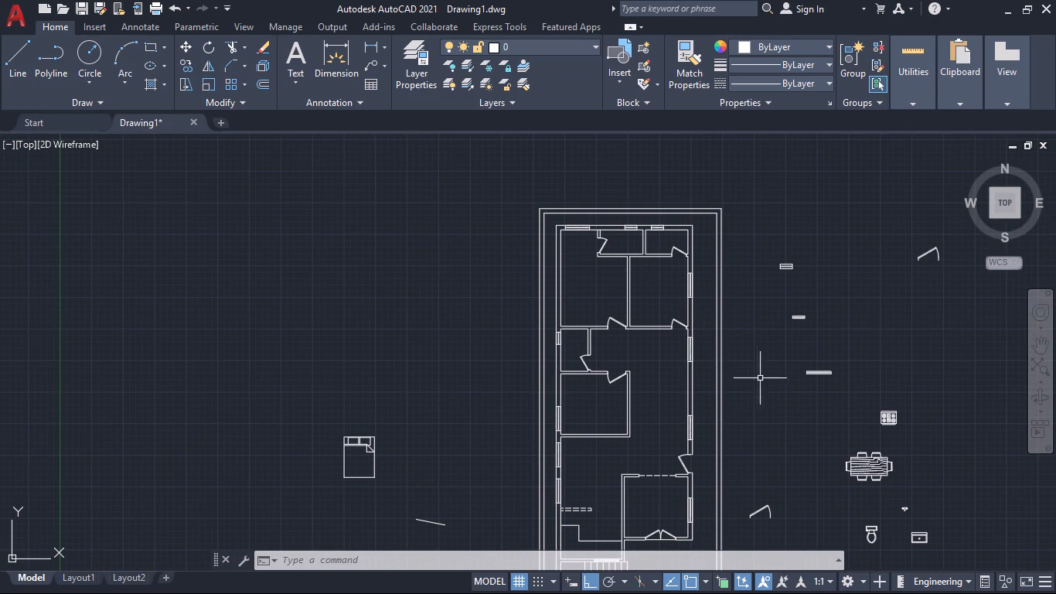
# Move the range-oven block, with Ortho off, onto the kitchen counter's east end, just north of the window above the stairs.
pyautogui.scroll(2, 846, 407)
pyautogui.moveTo(983, 490); pyautogui.dragTo(940, 342, button='middle')
pyautogui.scroll(-1, 725, 397)
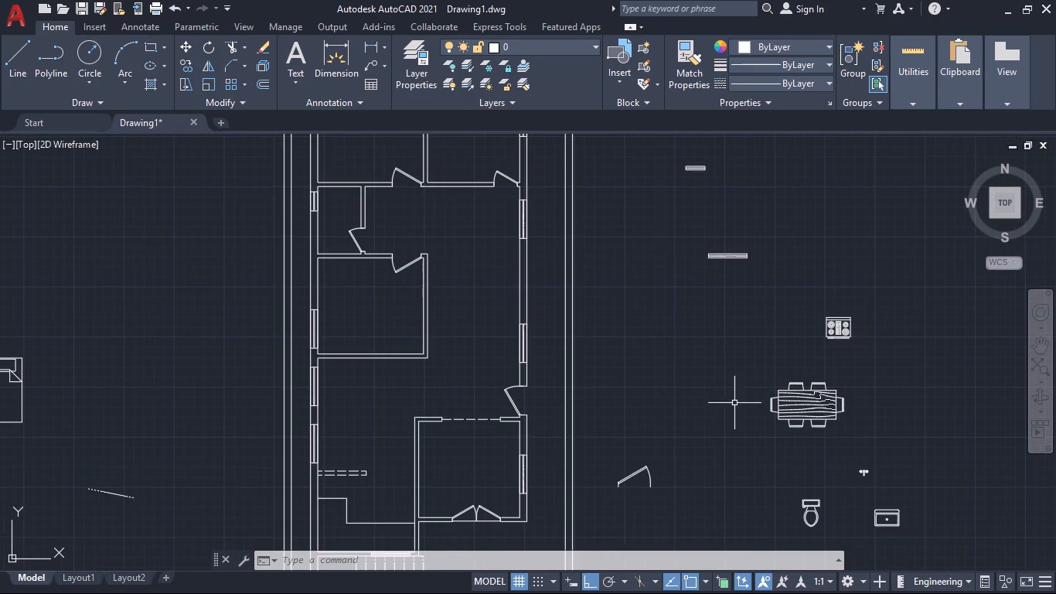
pyautogui.moveTo(730, 426); pyautogui.dragTo(789, 349, button='middle')
pyautogui.moveTo(761, 351); pyautogui.dragTo(745, 360, button='middle')
pyautogui.moveTo(951, 295); pyautogui.dragTo(886, 256)
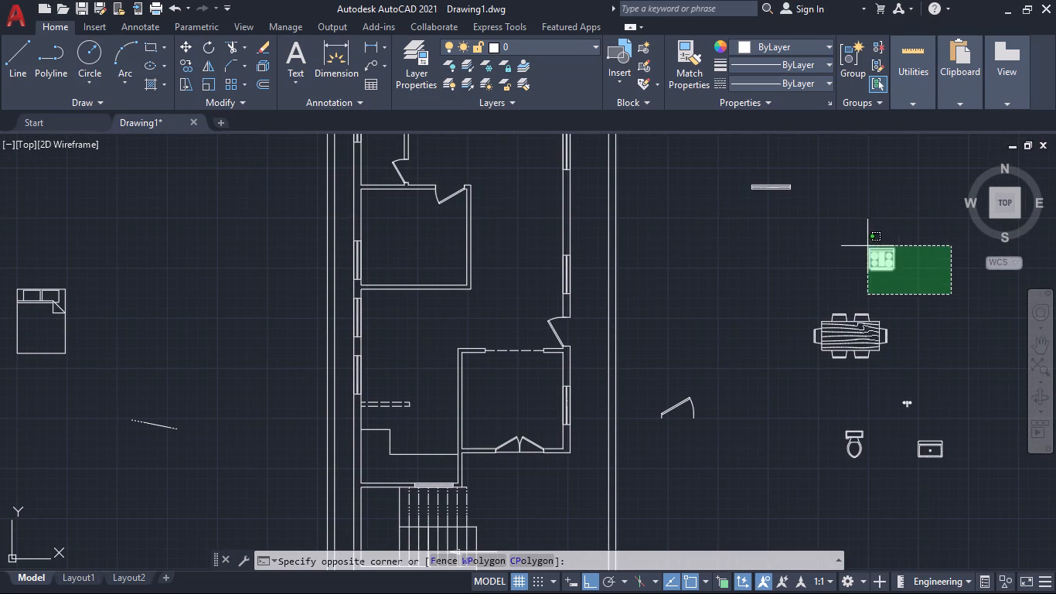
pyautogui.click(823, 224)
pyautogui.press('m')
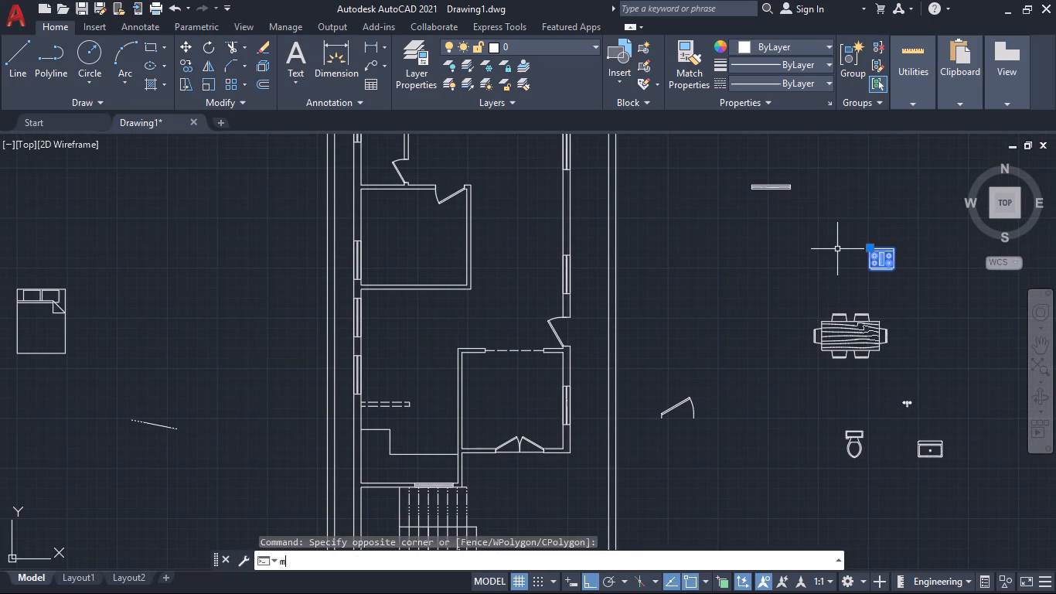
pyautogui.press('Return')
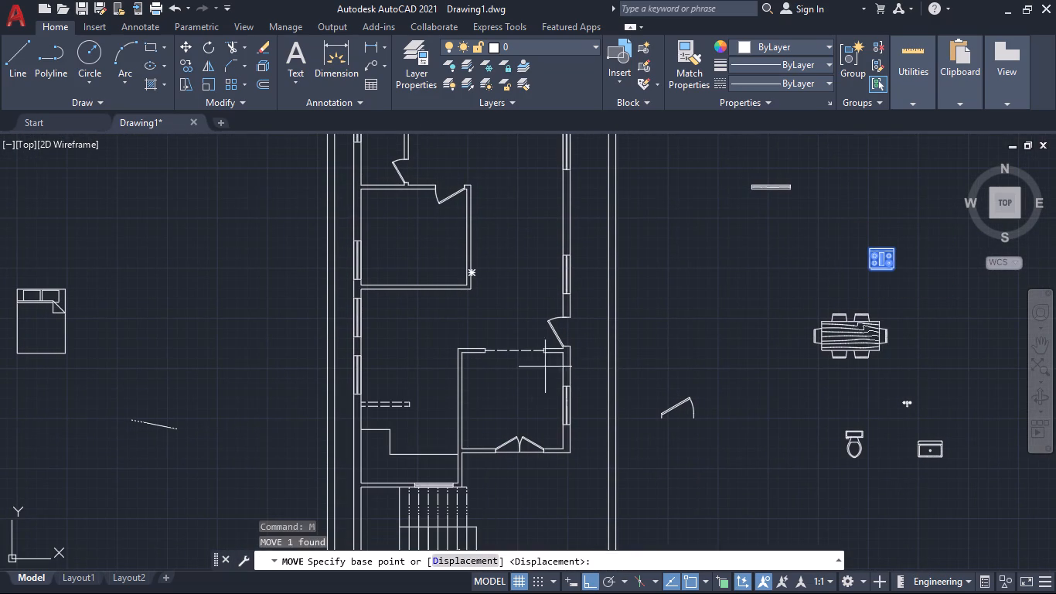
pyautogui.scroll(2, 899, 275)
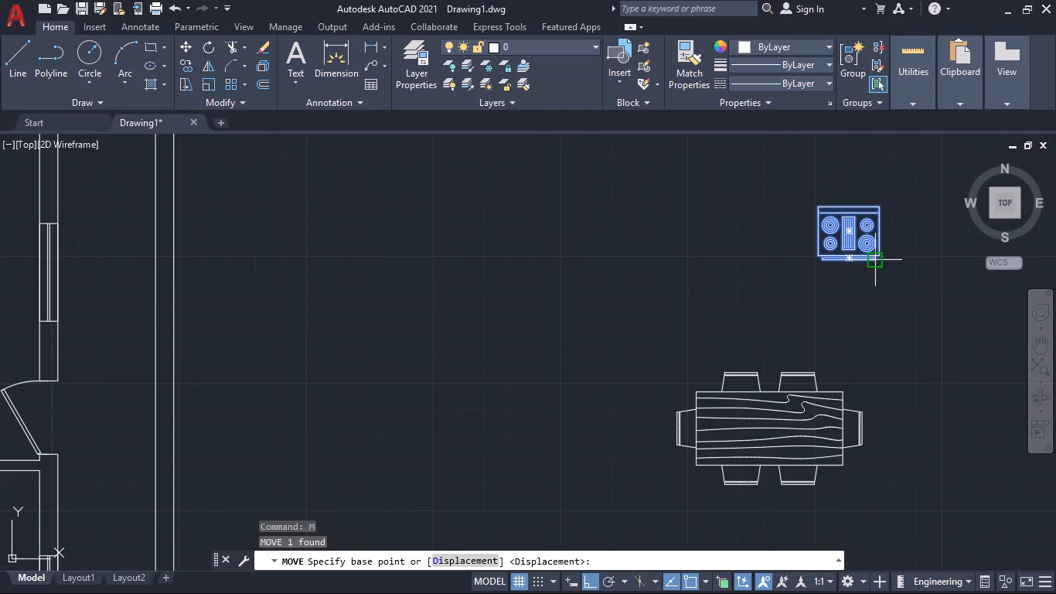
pyautogui.click(878, 248)
pyautogui.scroll(-1, 506, 381)
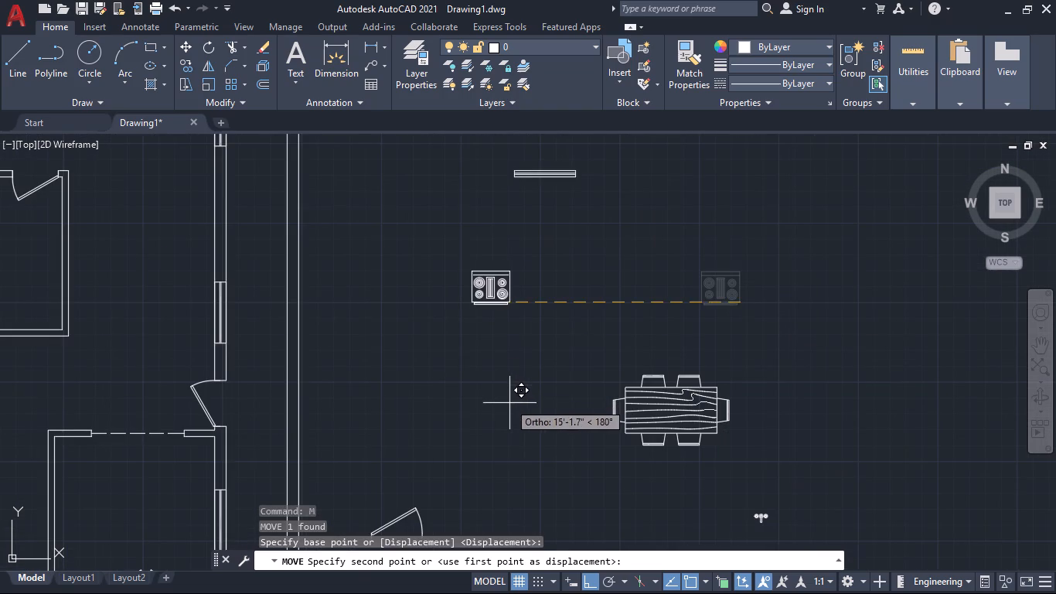
pyautogui.click(593, 582)
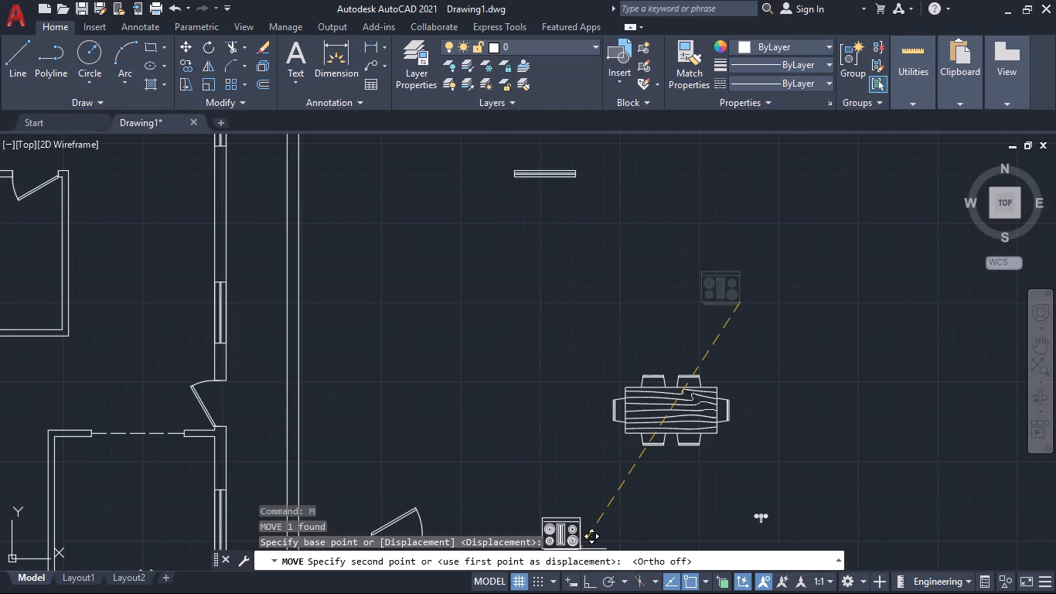
pyautogui.scroll(-3, 388, 482)
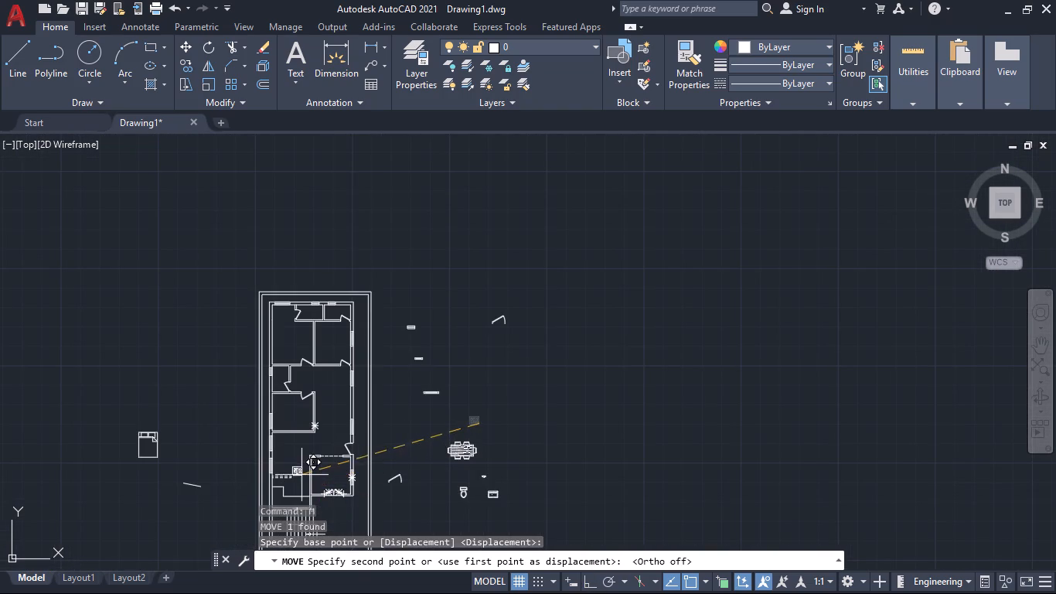
pyautogui.moveTo(301, 474); pyautogui.dragTo(431, 322, button='middle')
pyautogui.scroll(6, 429, 354)
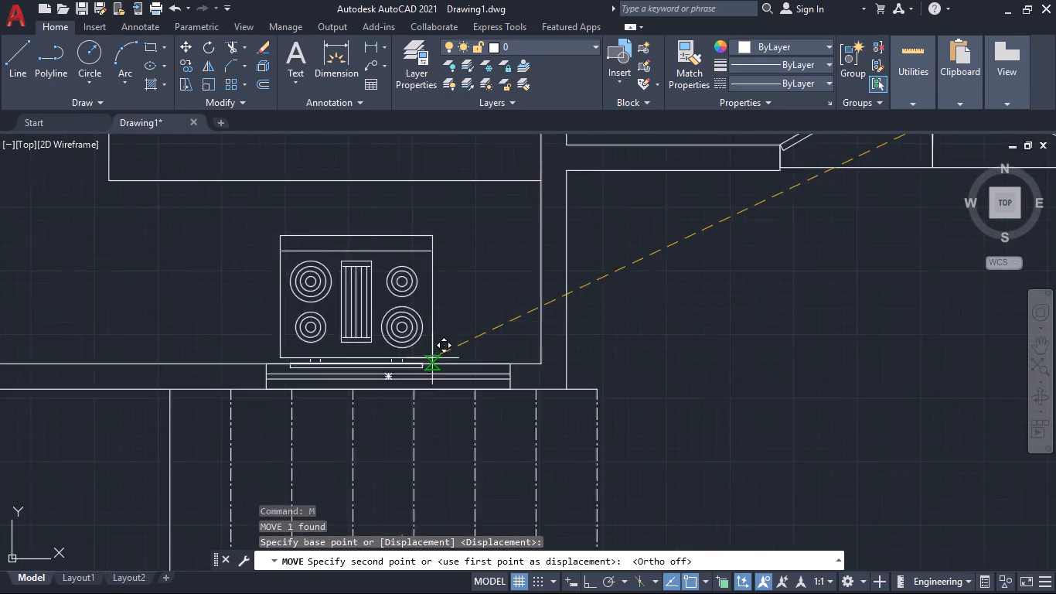
pyautogui.scroll(1, 432, 358)
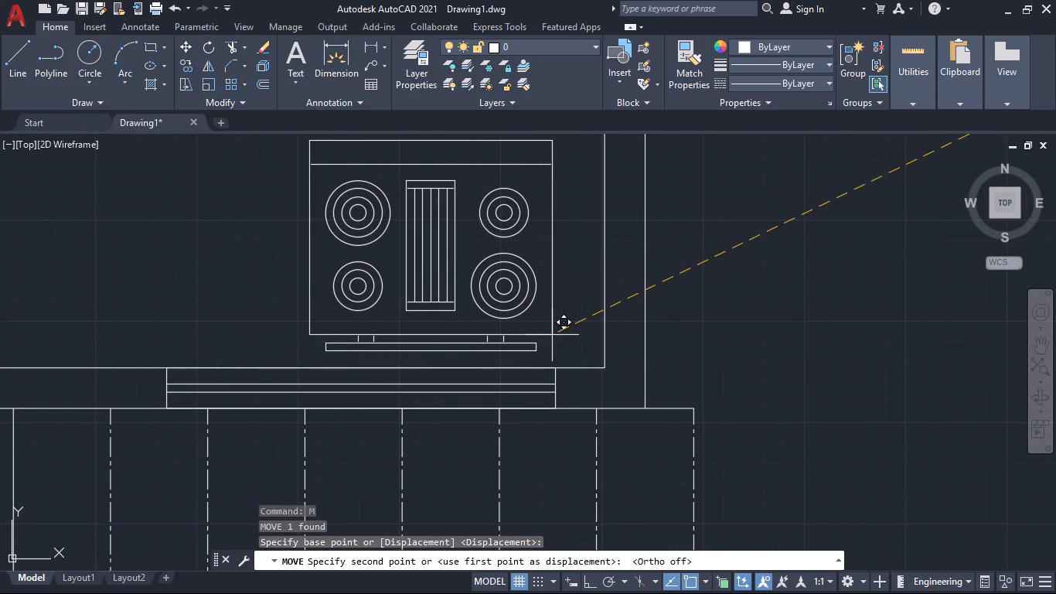
pyautogui.scroll(-1, 552, 335)
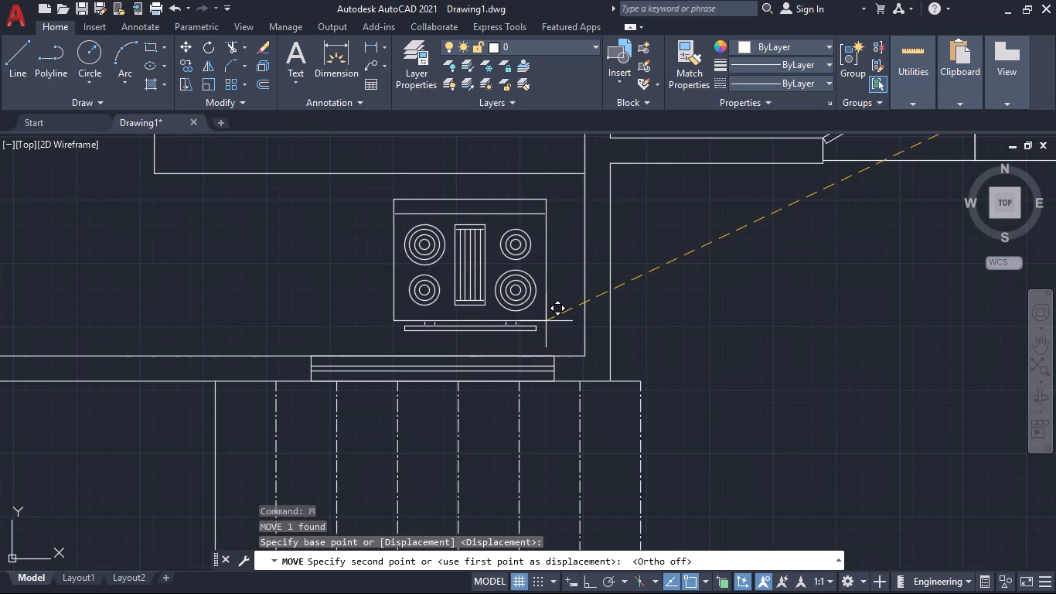
pyautogui.click(540, 322)
# Move the single sink block from beside the toilet onto the west leg of the L-shaped kitchen counter.
pyautogui.scroll(-5, 334, 312)
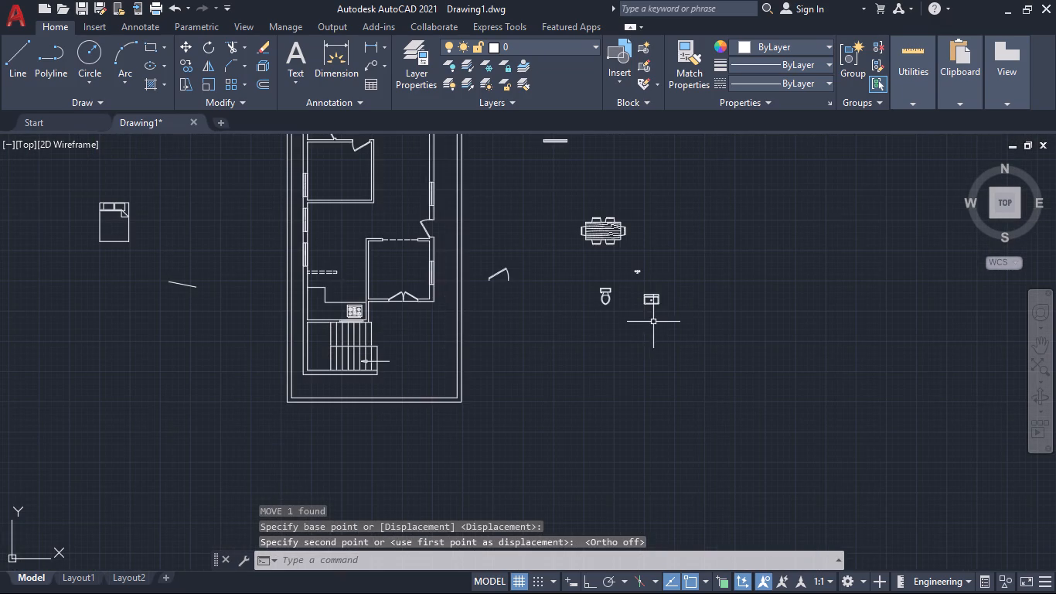
pyautogui.scroll(1, 676, 326)
pyautogui.click(675, 321)
pyautogui.click(620, 263)
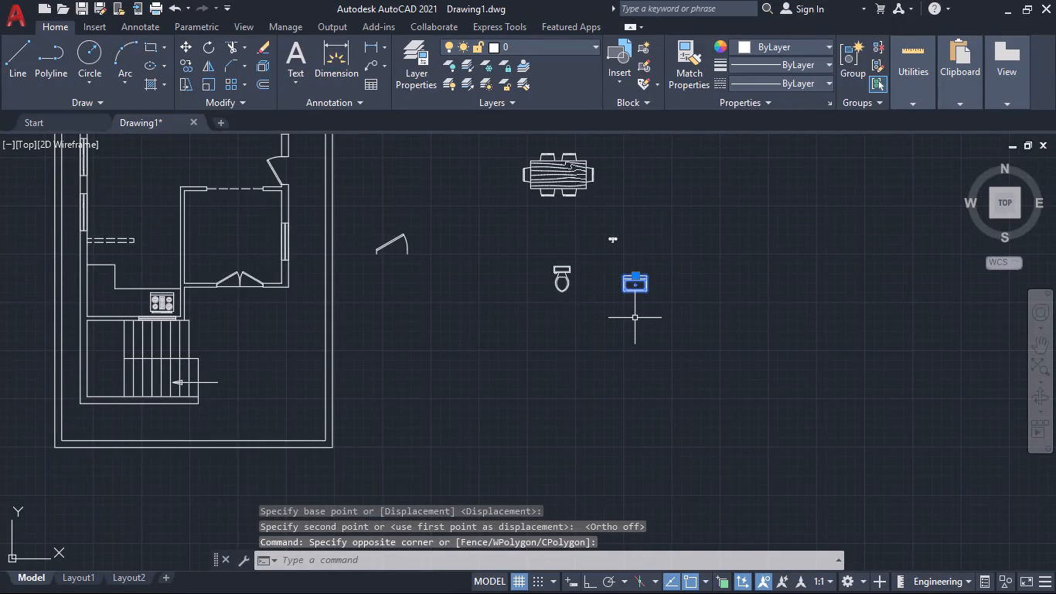
pyautogui.press('m')
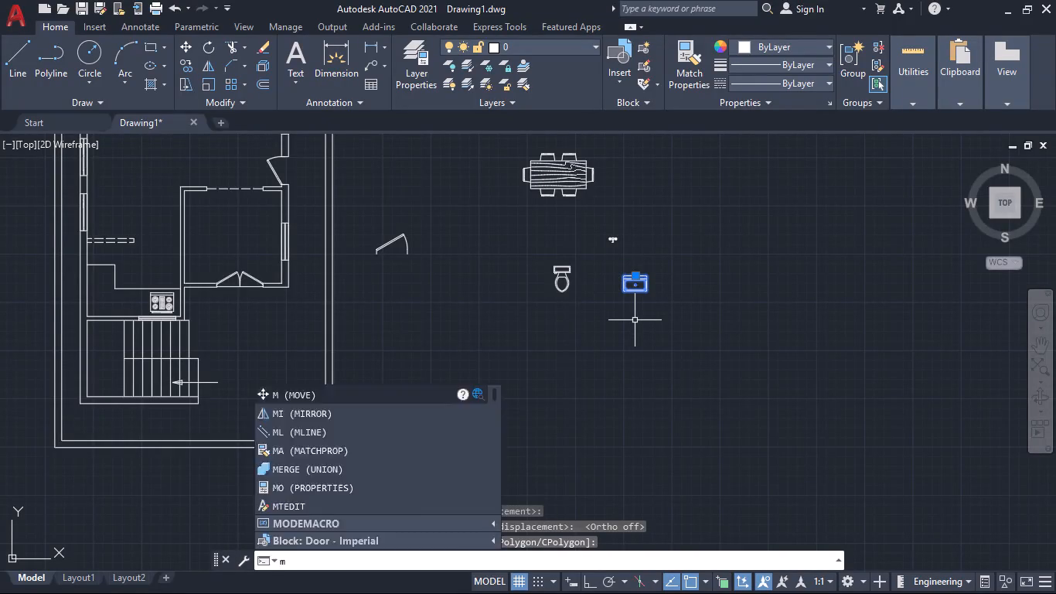
pyautogui.press('Return')
pyautogui.click(650, 291)
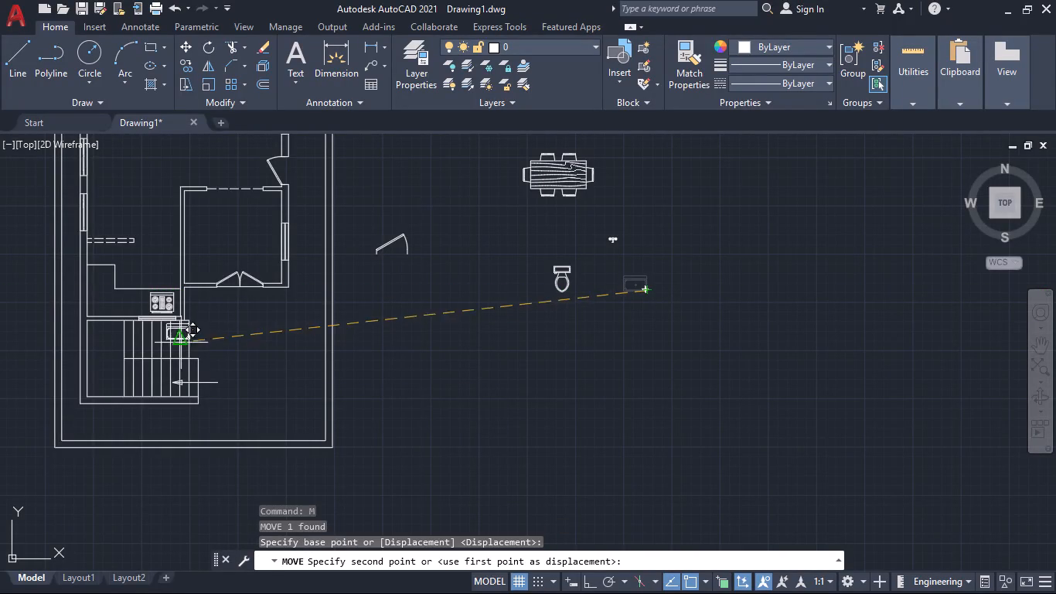
pyautogui.scroll(3, 117, 309)
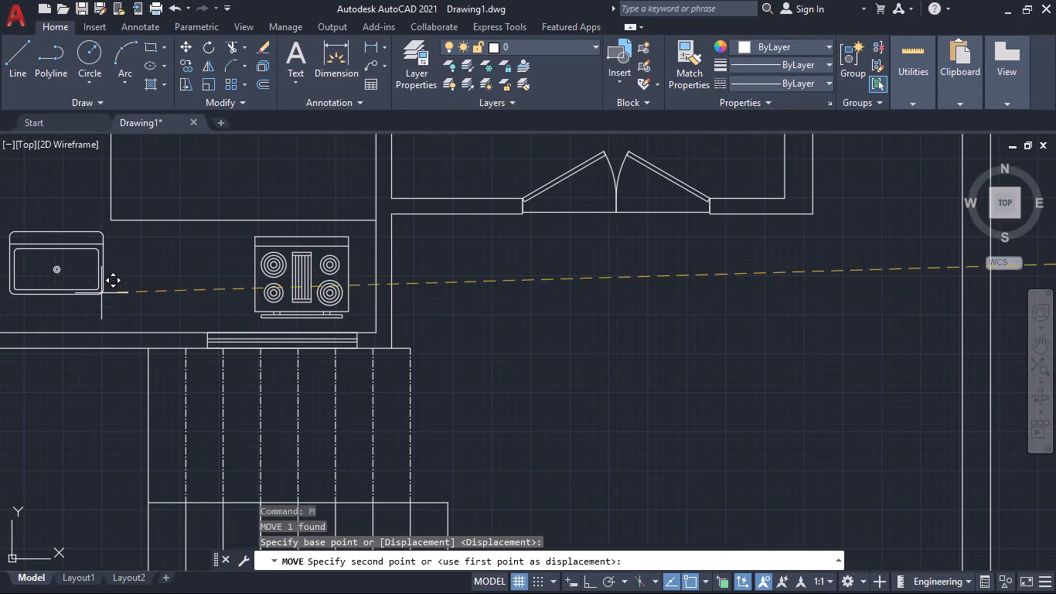
pyautogui.moveTo(100, 292); pyautogui.dragTo(259, 411, button='middle')
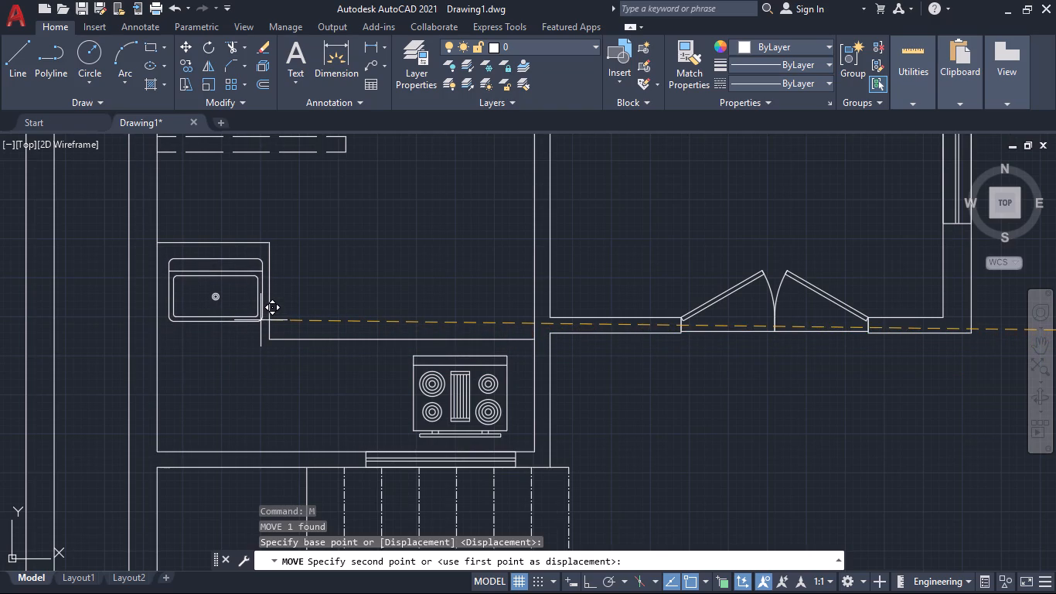
pyautogui.click(261, 320)
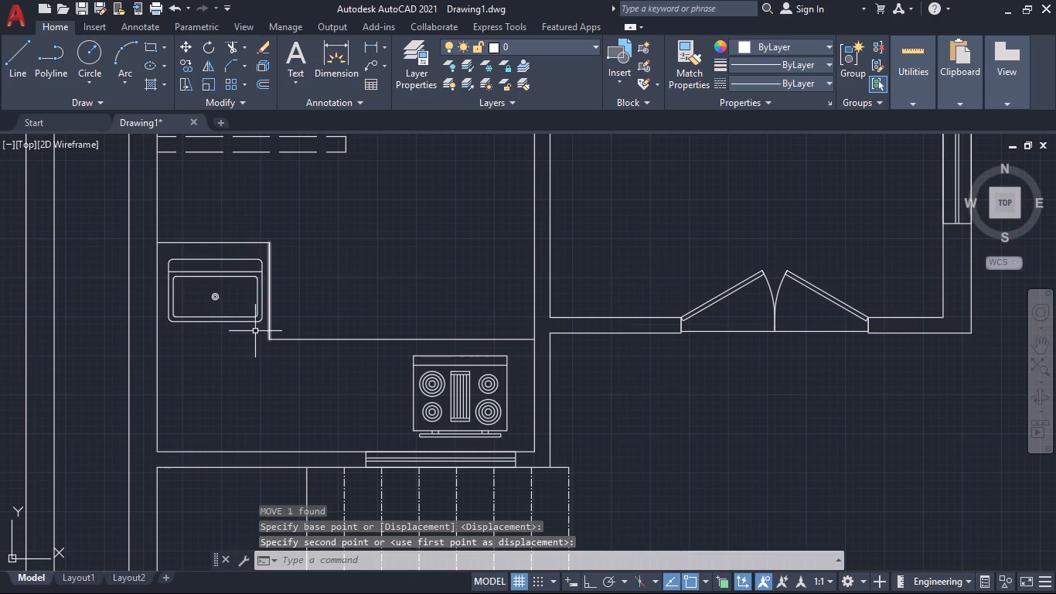
# Rotate the kitchen sink 90° counterclockwise about its northeast corner so that its back faces the west wall.
pyautogui.click(244, 317)
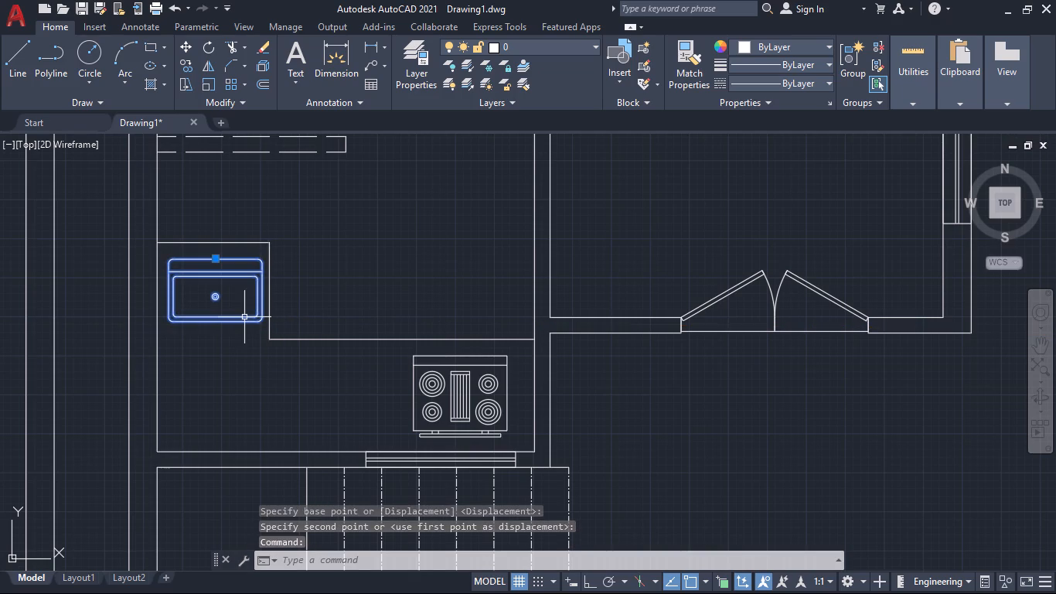
pyautogui.write('ro')
pyautogui.press('Return')
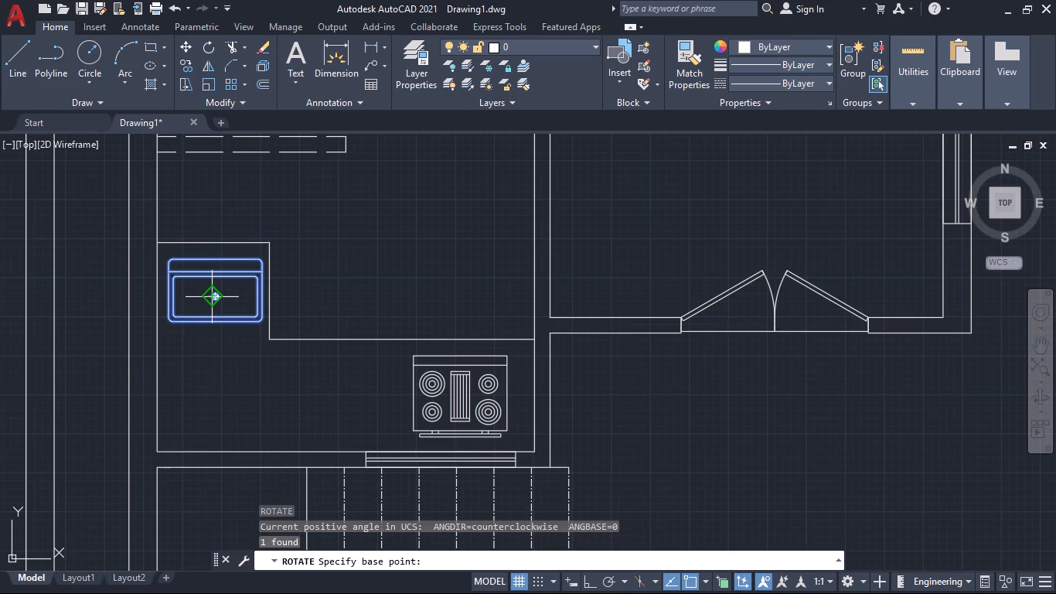
pyautogui.click(257, 265)
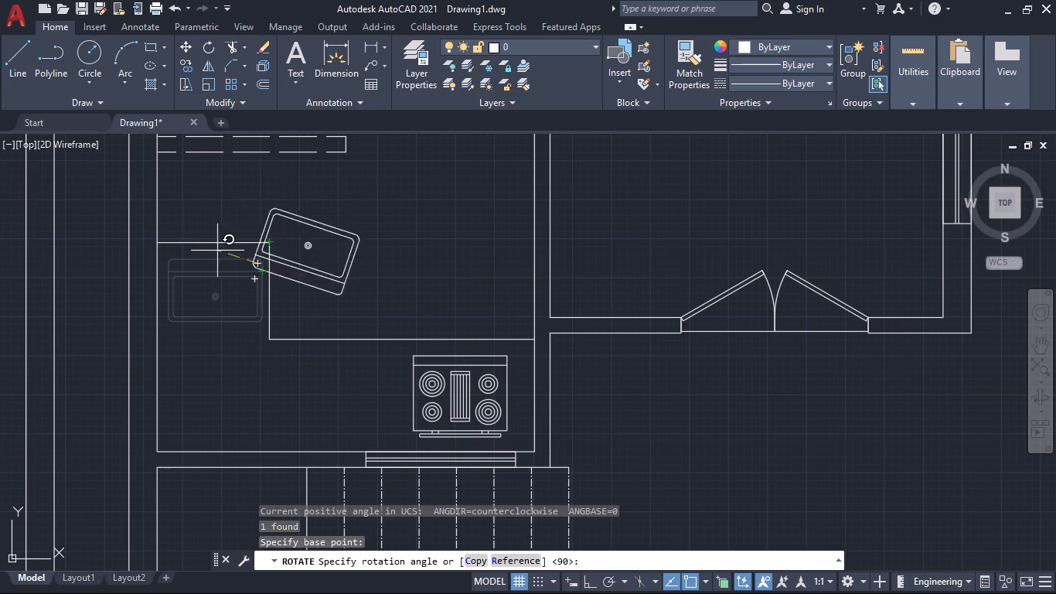
pyautogui.click(252, 224)
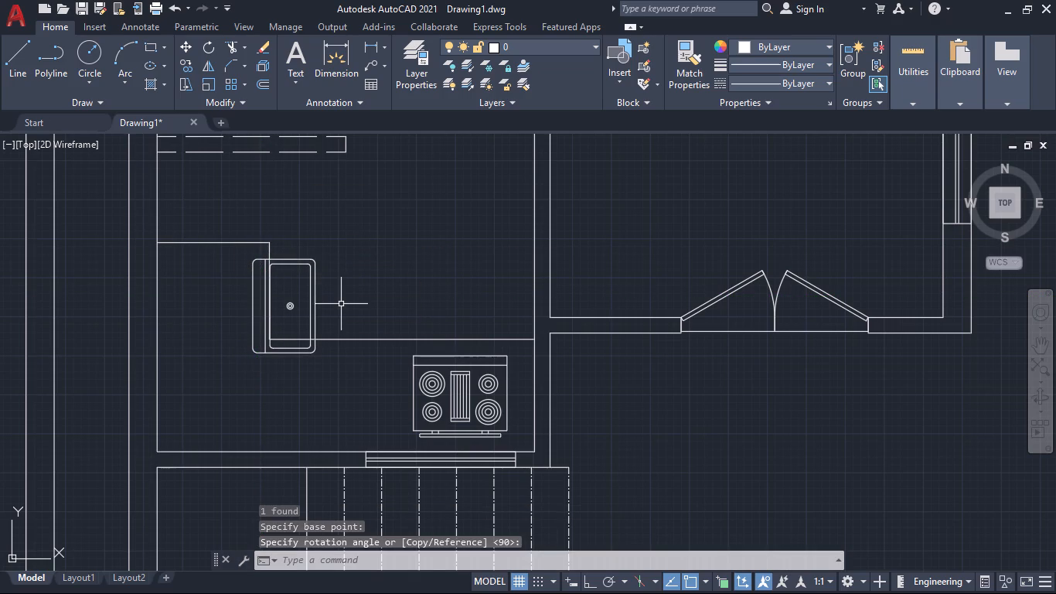
# Move the rotated sink west so that it sits within the counter's west leg, close to the outer wall.
pyautogui.press('m')
pyautogui.press('Return')
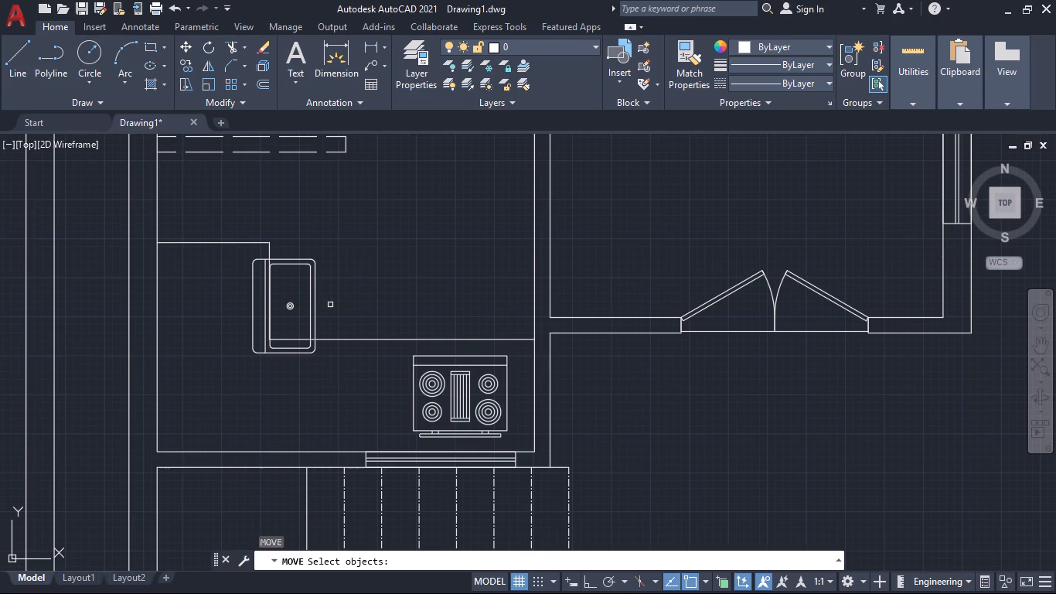
pyautogui.click(254, 280)
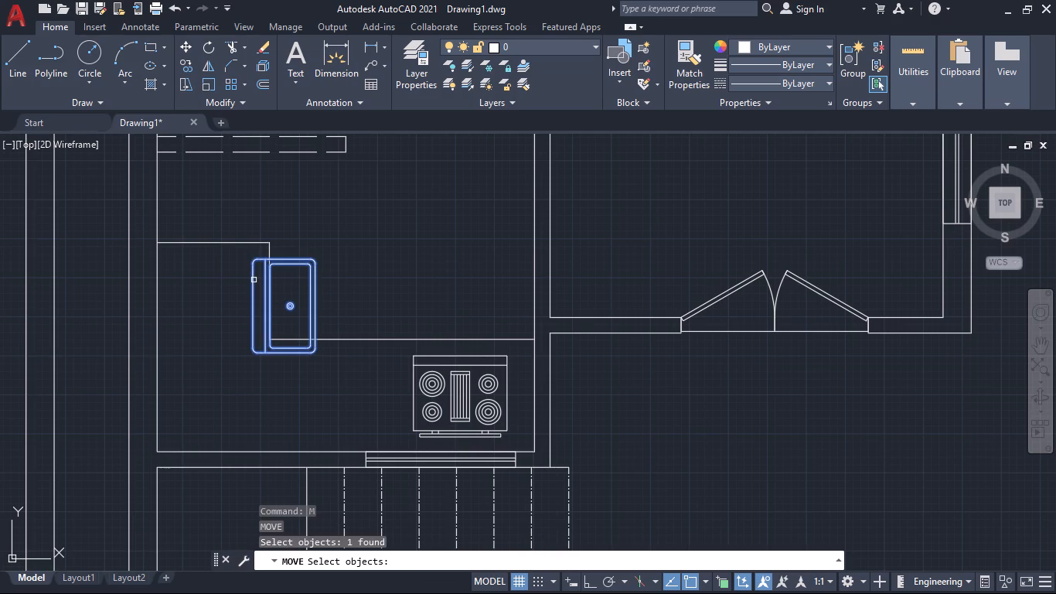
pyautogui.press('Return')
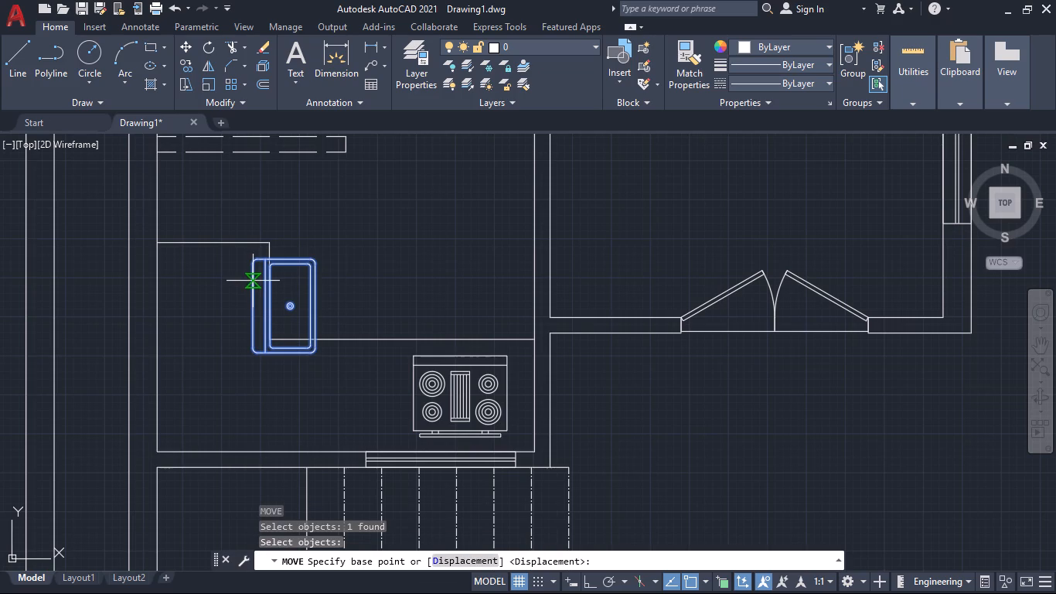
pyautogui.scroll(1, 253, 281)
pyautogui.click(252, 317)
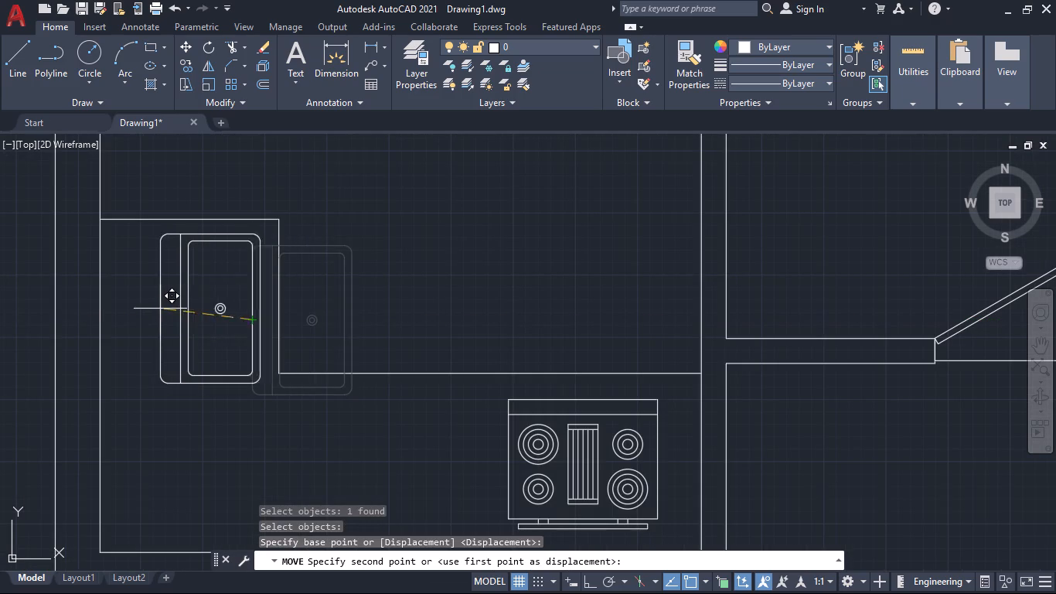
pyautogui.click(128, 309)
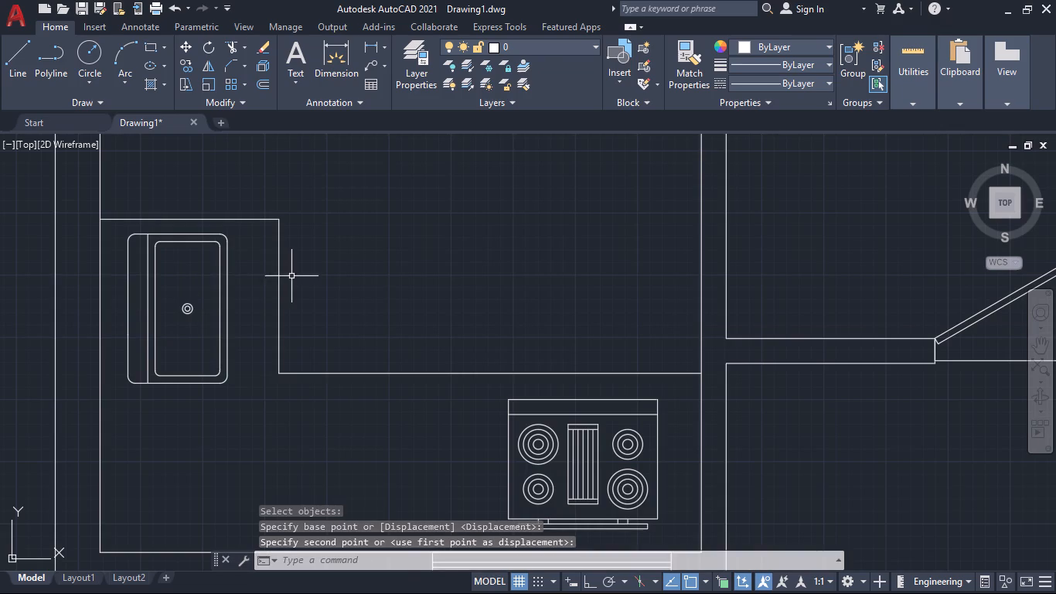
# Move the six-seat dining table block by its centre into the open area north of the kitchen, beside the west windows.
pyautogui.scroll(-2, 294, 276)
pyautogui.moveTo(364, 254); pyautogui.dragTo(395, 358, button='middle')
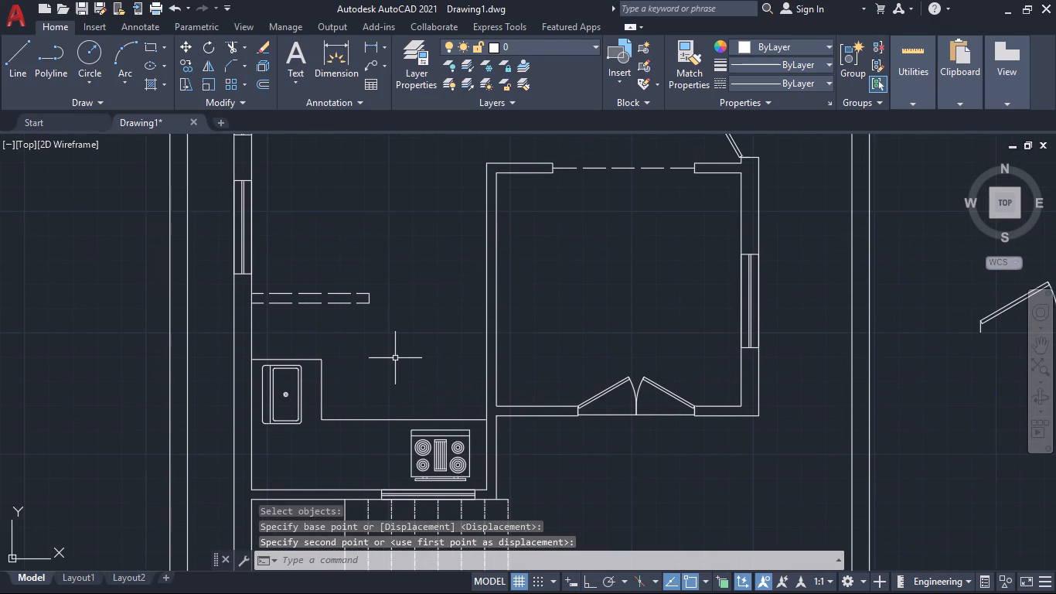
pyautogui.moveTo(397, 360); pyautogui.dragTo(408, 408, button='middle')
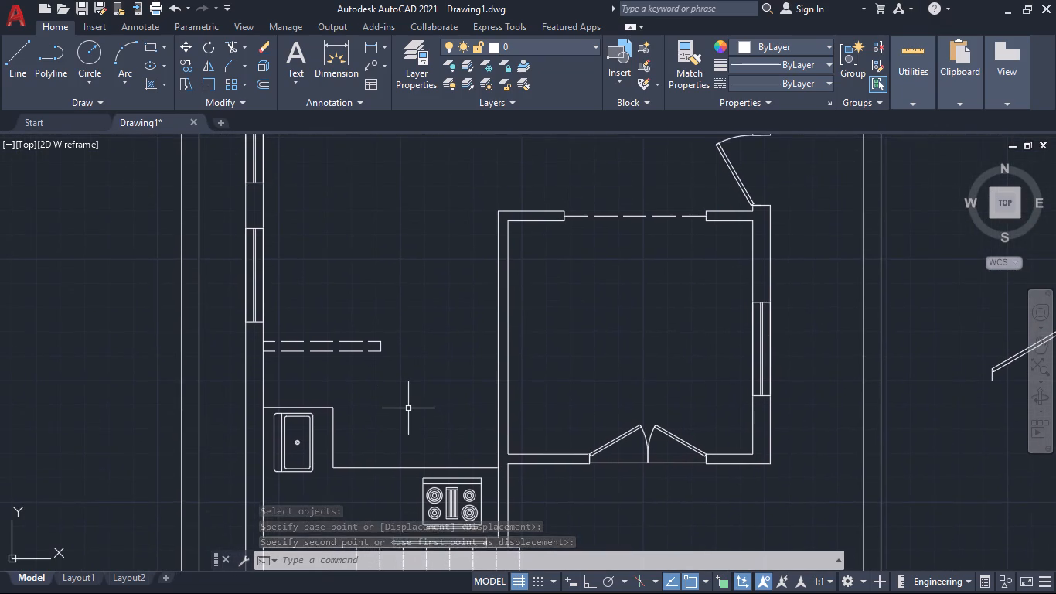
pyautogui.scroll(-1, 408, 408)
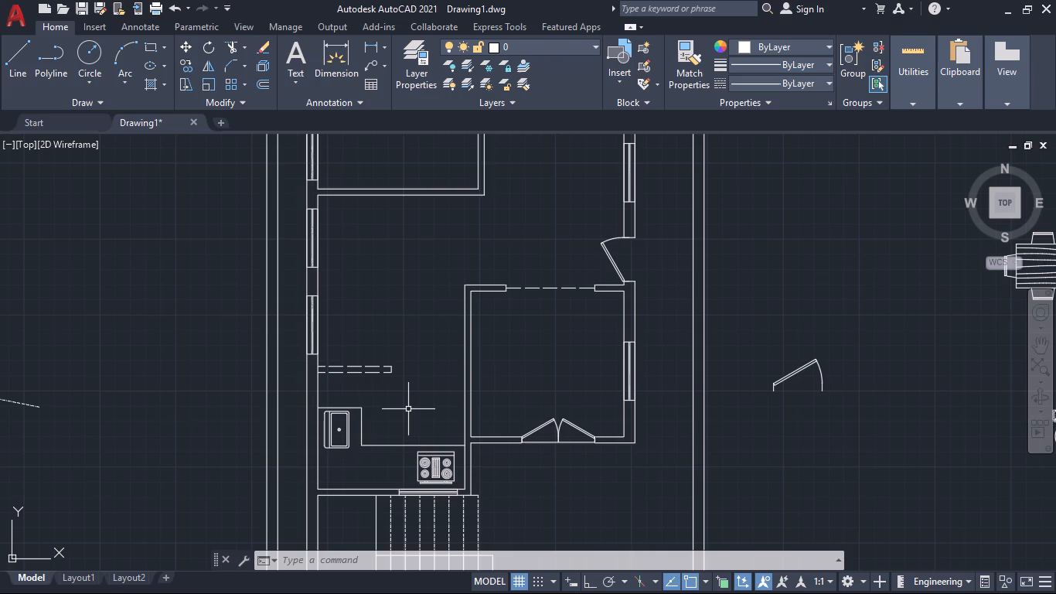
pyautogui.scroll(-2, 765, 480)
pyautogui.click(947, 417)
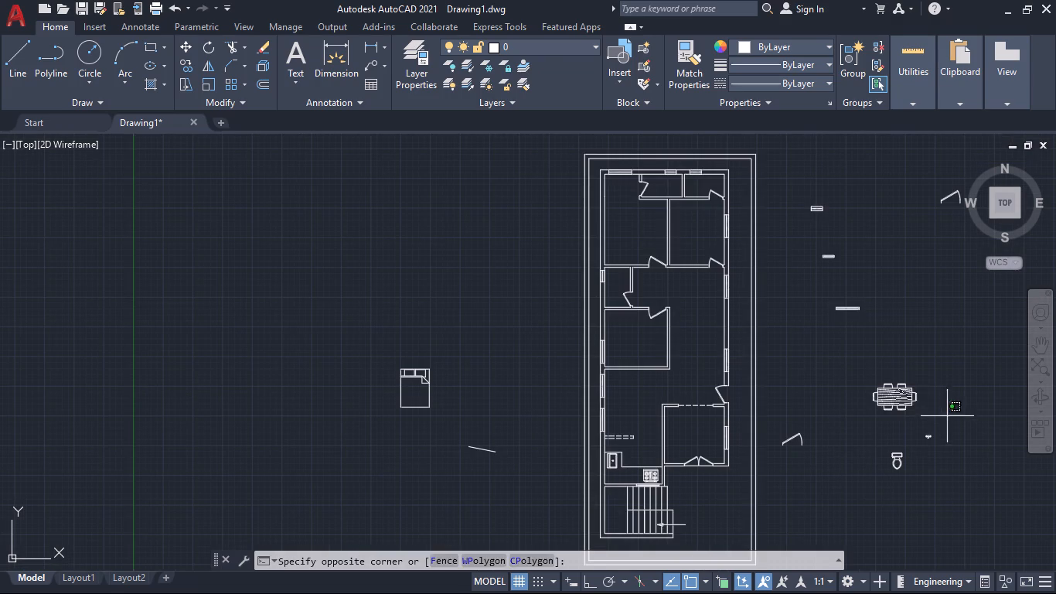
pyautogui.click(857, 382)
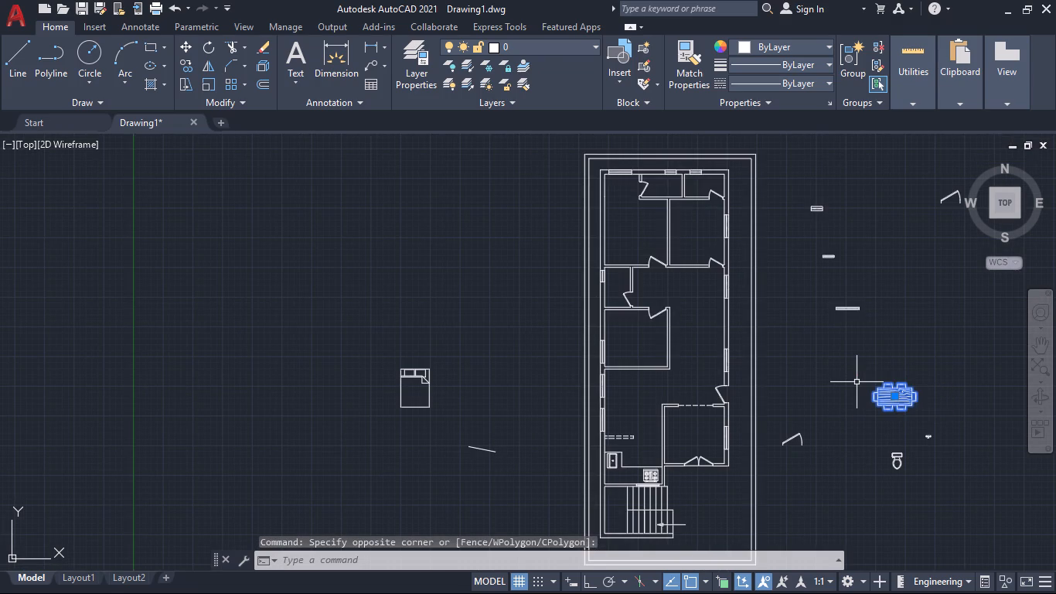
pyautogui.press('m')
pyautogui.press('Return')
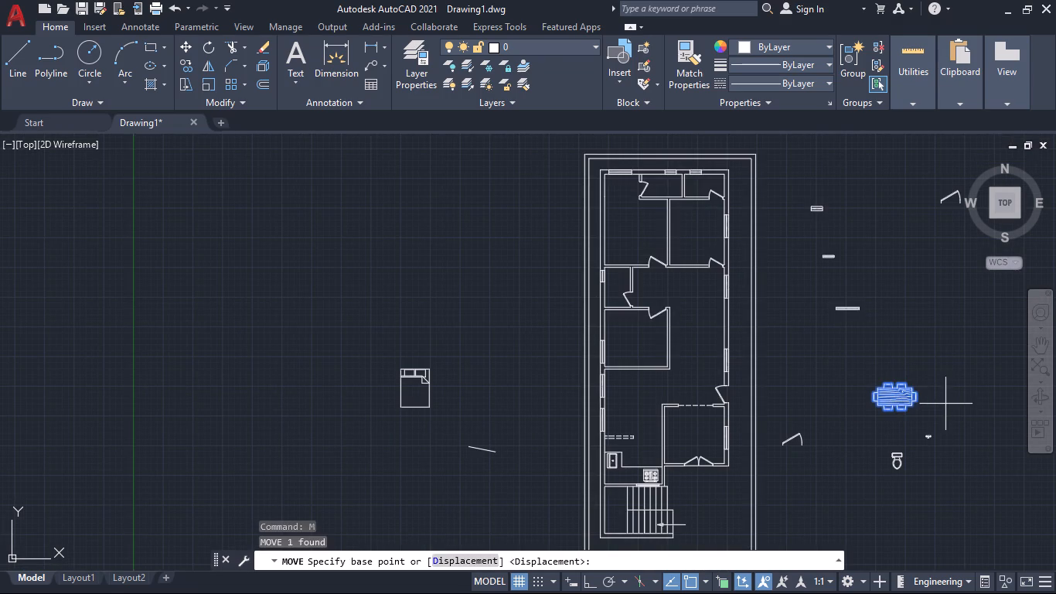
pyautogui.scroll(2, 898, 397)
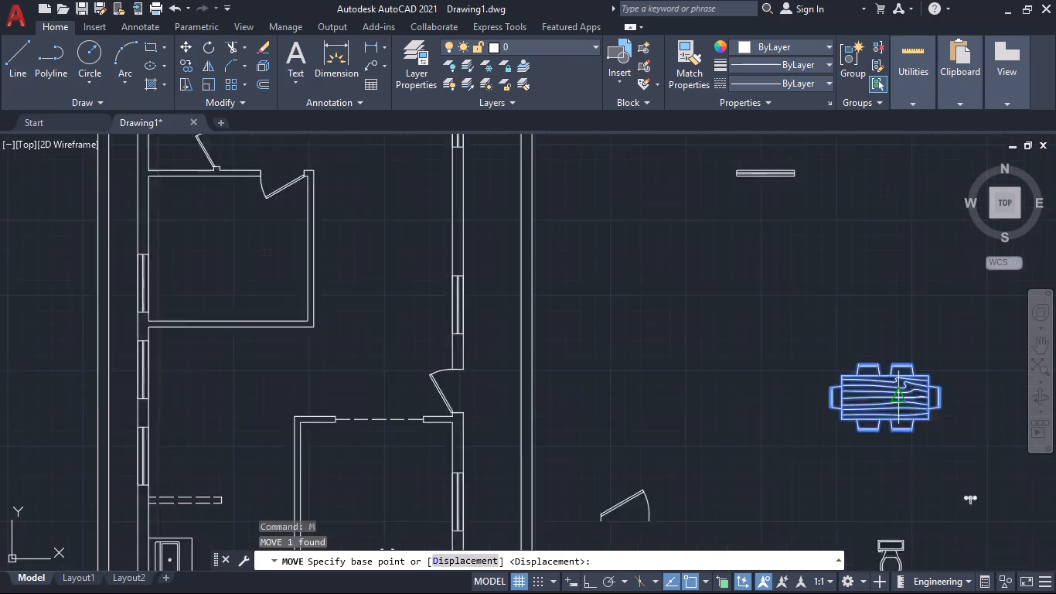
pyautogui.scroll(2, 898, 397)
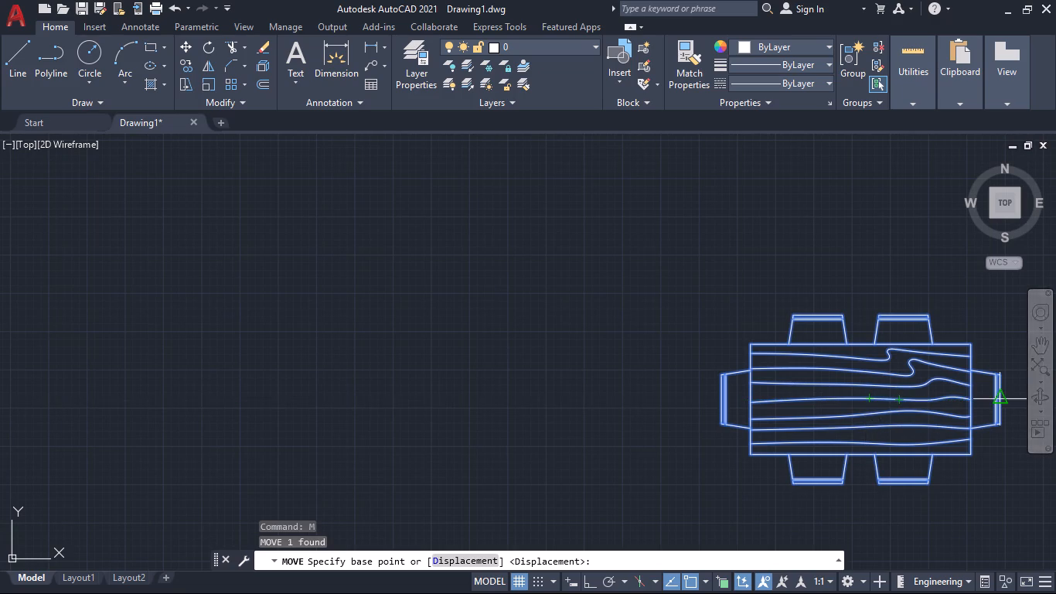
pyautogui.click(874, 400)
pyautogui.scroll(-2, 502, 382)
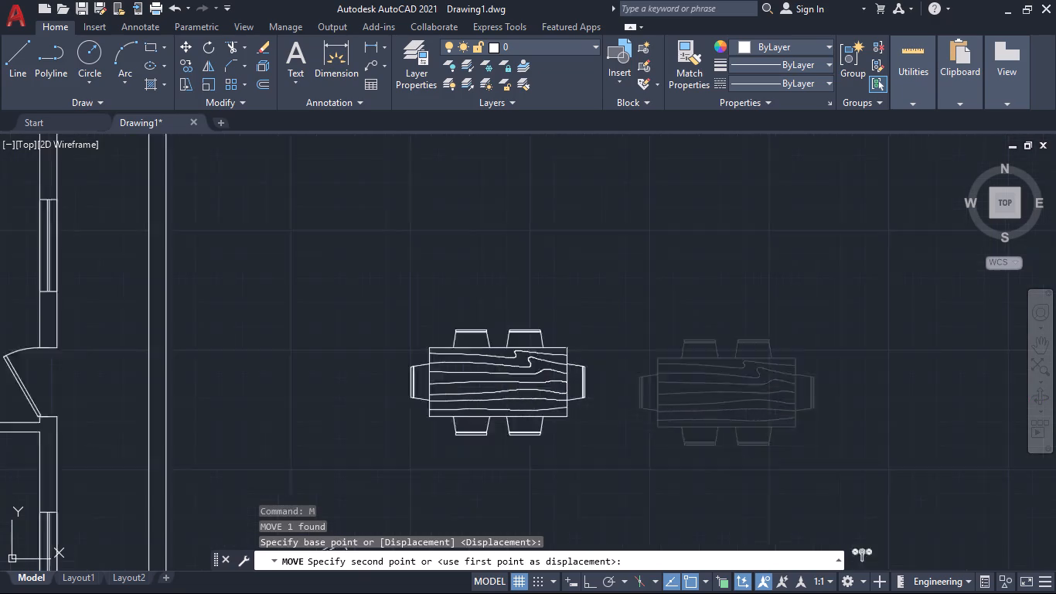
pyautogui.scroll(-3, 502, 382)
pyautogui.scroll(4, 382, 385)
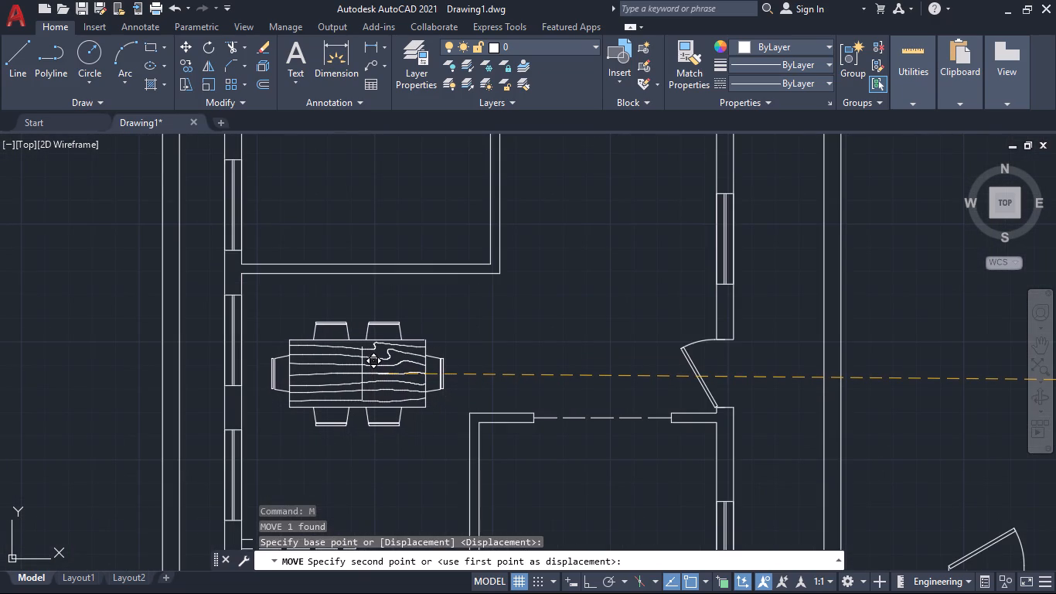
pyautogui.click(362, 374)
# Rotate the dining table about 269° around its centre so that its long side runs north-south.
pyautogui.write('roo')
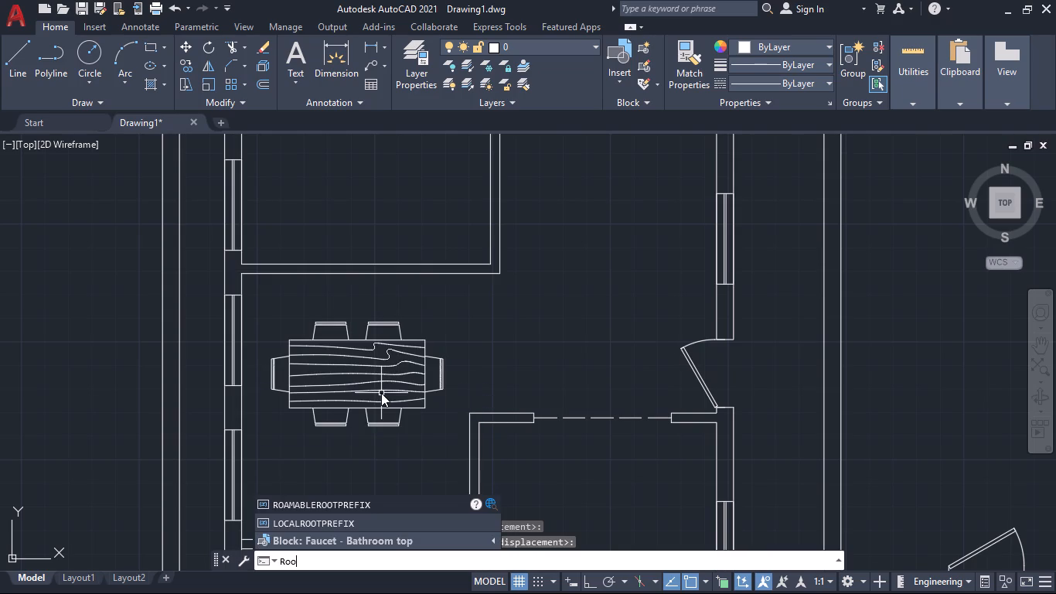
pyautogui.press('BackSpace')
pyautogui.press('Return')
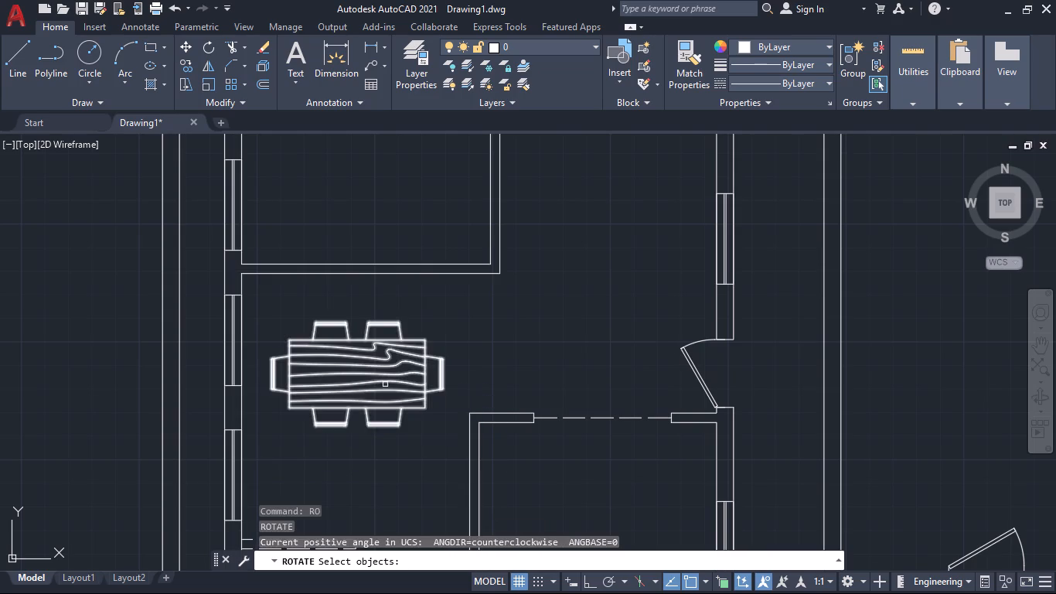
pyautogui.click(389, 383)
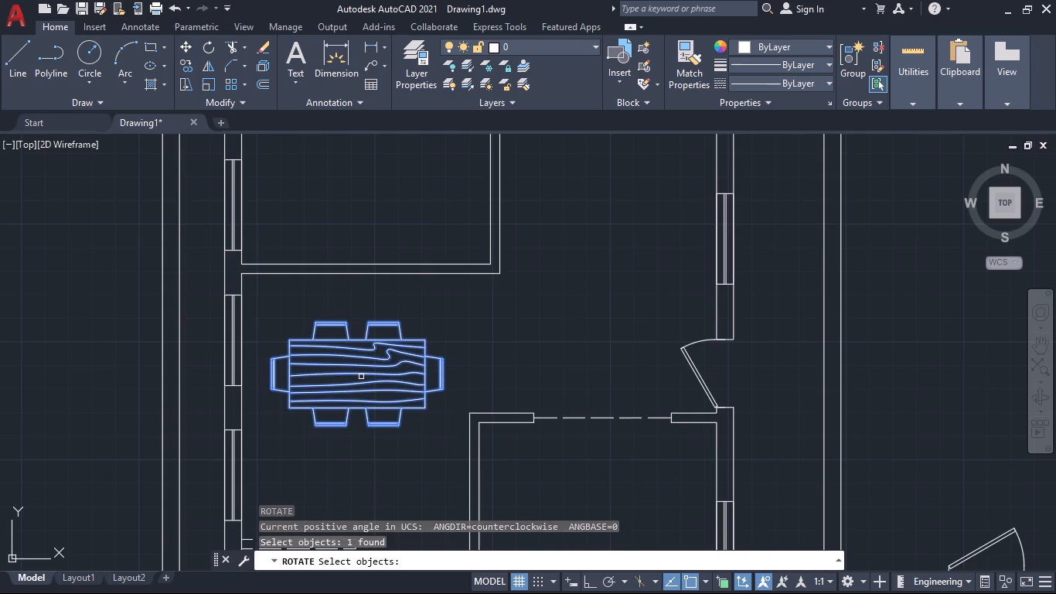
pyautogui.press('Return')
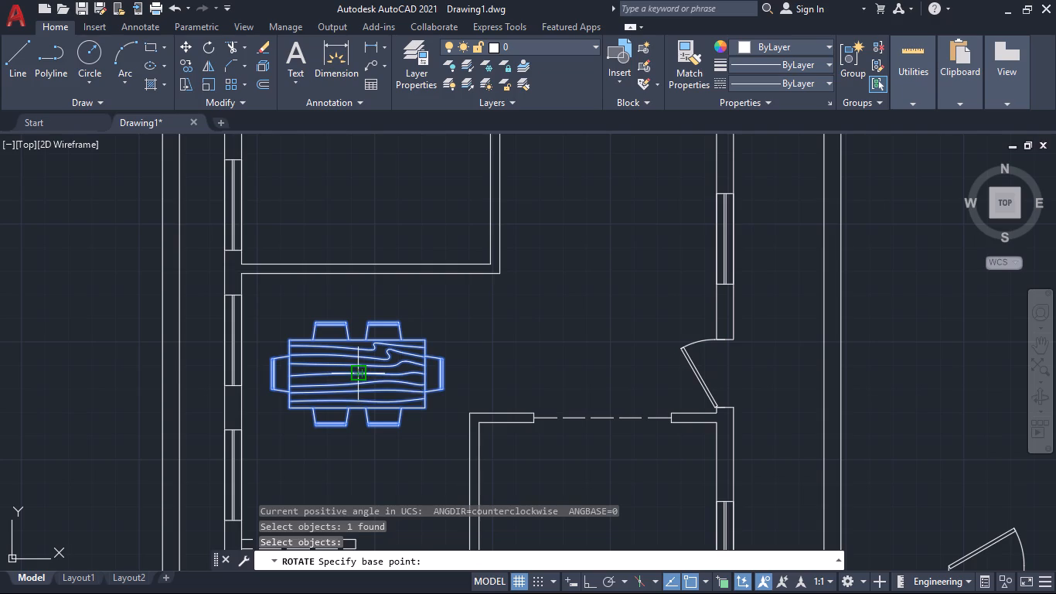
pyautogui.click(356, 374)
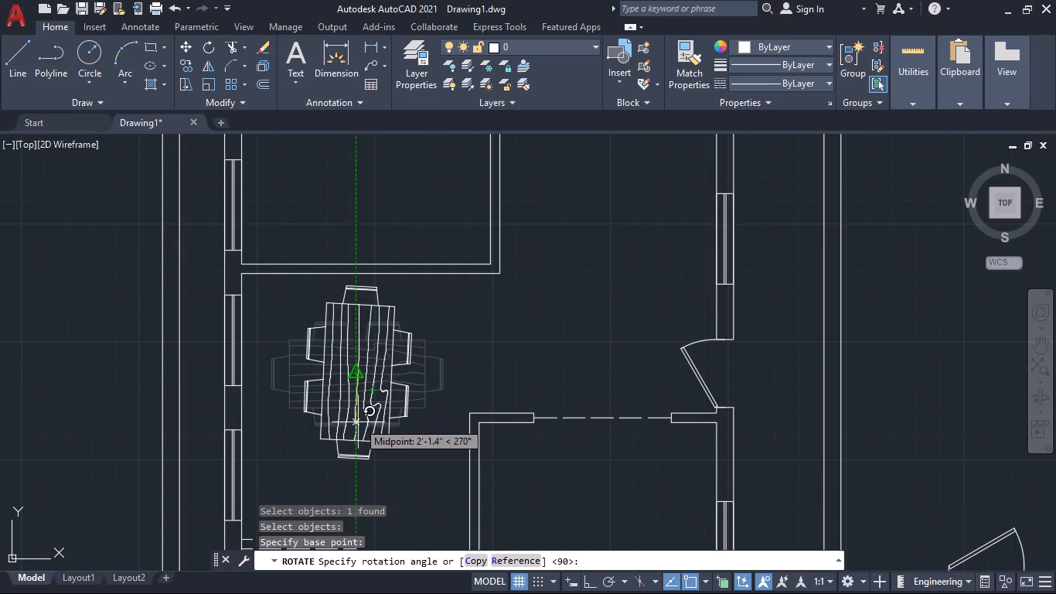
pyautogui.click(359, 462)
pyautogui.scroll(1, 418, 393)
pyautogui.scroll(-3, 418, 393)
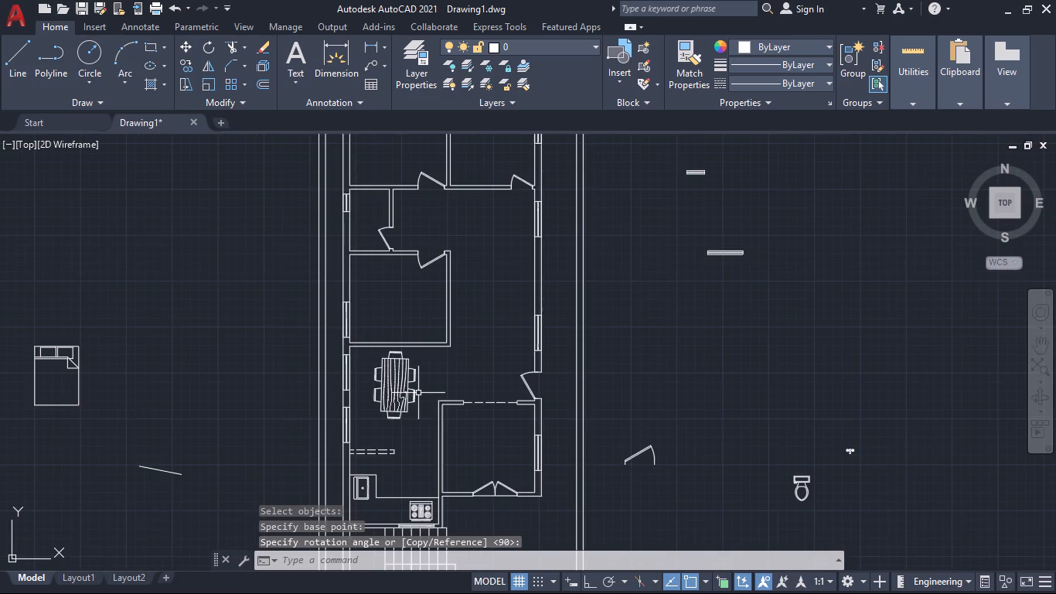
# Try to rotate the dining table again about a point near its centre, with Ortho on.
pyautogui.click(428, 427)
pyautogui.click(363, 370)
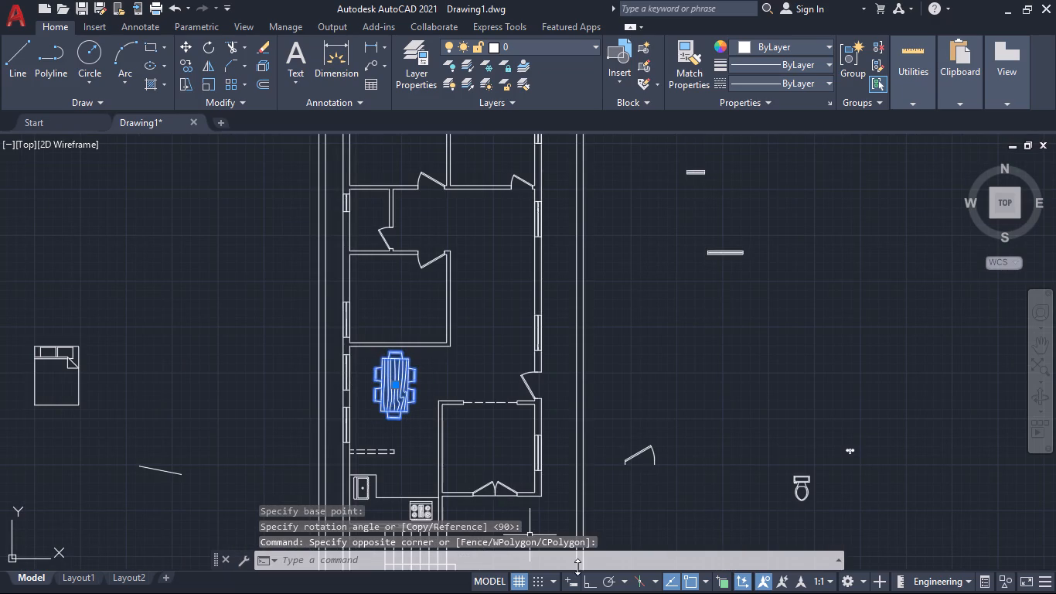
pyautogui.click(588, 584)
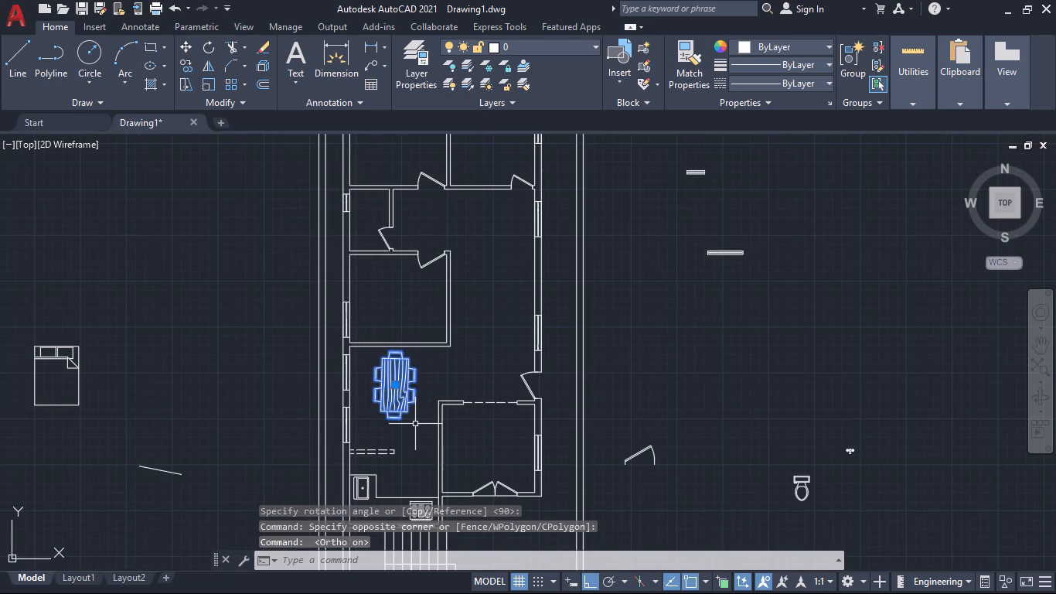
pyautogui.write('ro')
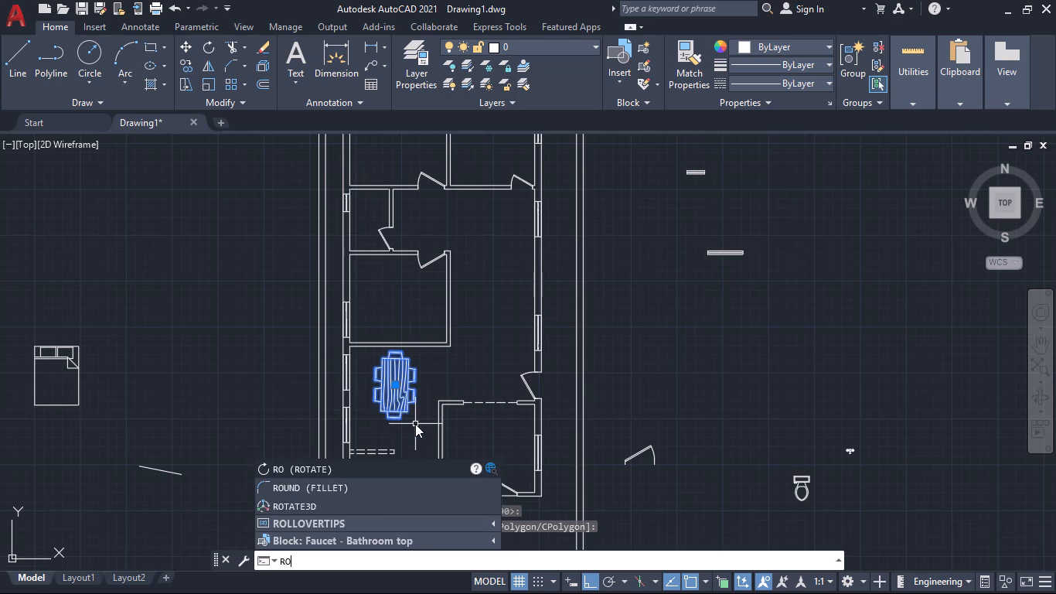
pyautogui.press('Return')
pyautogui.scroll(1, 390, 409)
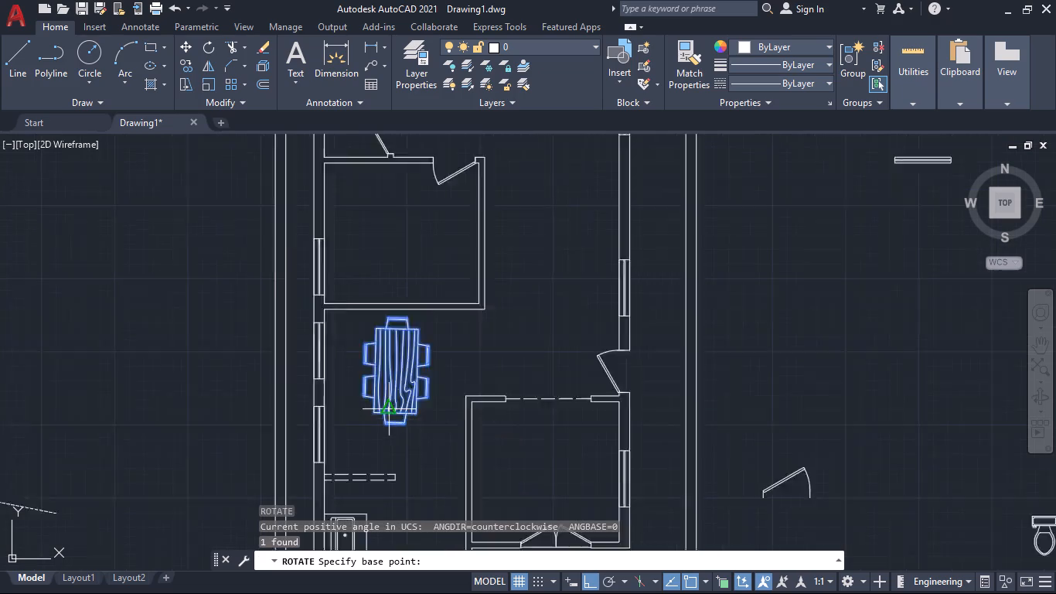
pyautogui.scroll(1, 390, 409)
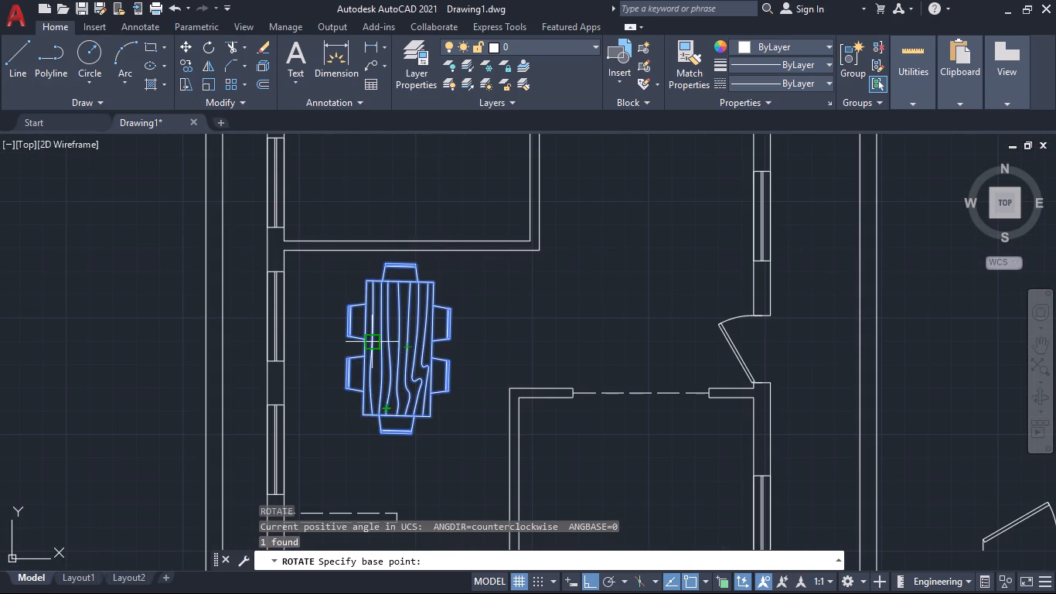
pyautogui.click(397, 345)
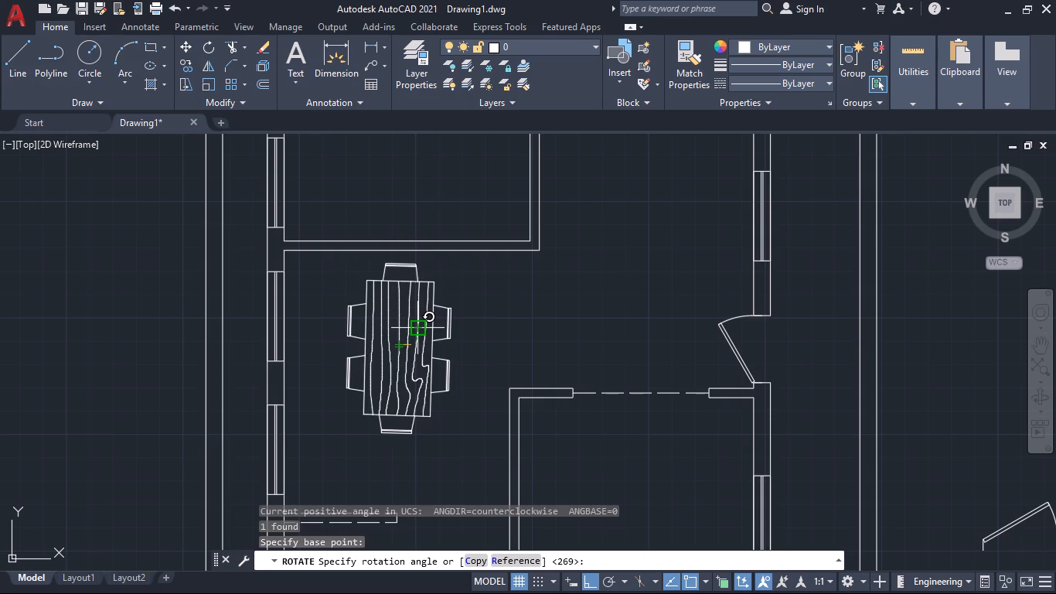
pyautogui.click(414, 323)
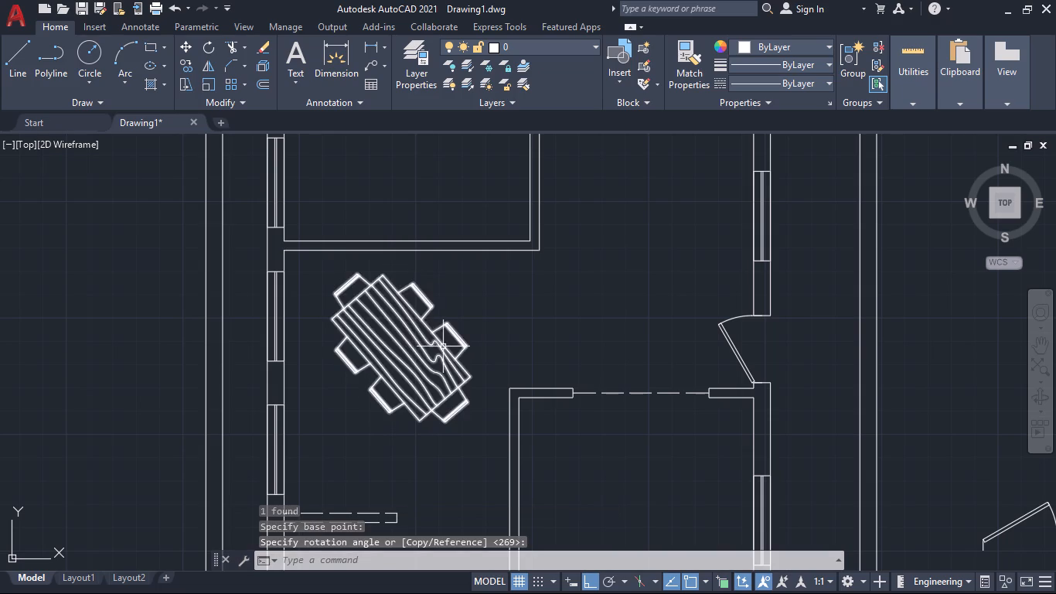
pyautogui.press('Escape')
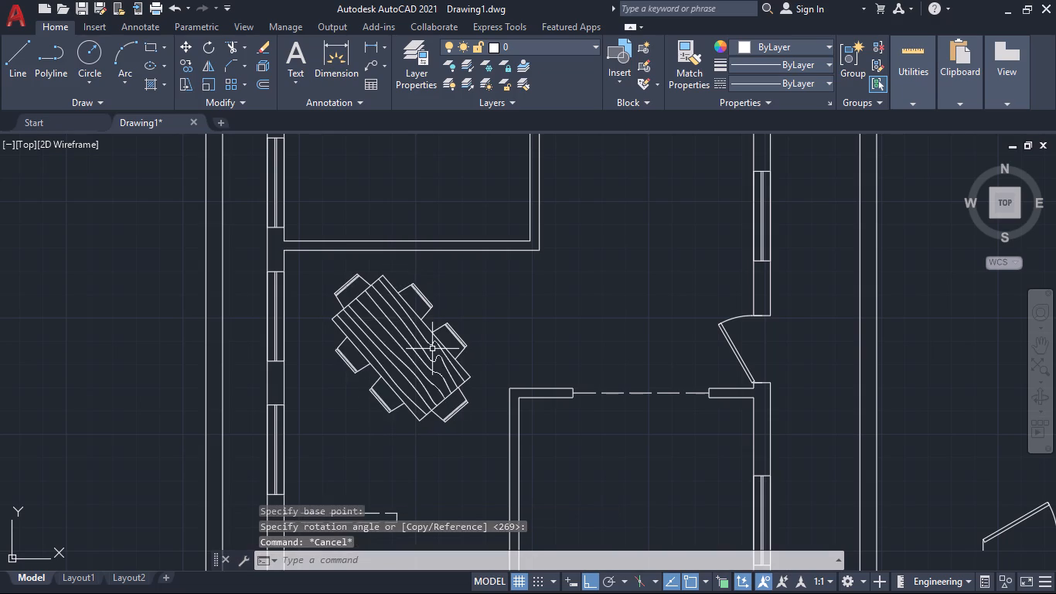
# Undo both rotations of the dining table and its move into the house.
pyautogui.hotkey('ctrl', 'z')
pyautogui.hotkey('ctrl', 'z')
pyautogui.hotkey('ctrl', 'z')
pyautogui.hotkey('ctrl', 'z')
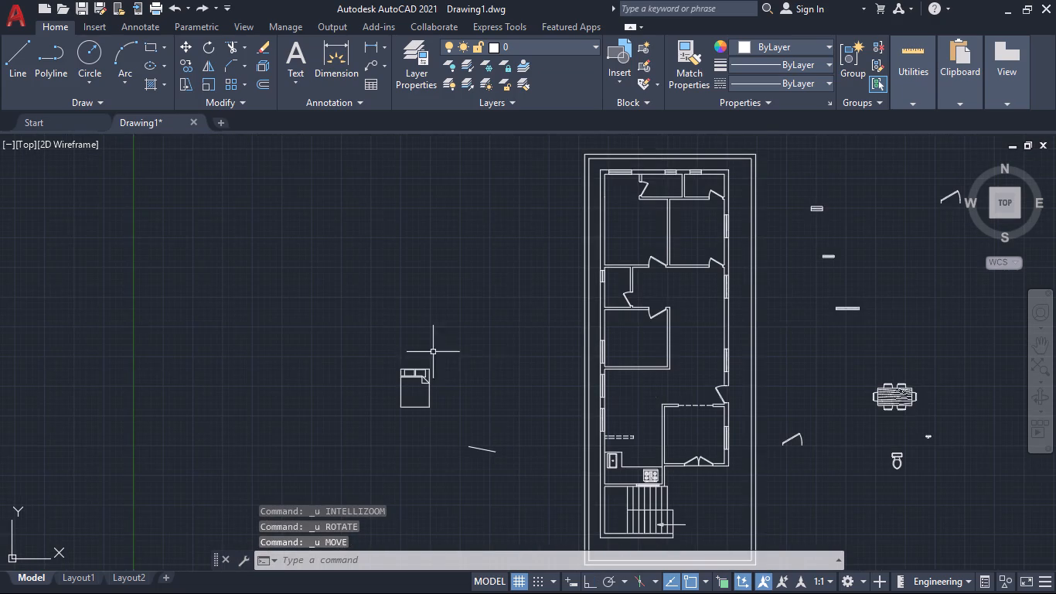
# Rotate the dining table block outside the plan 270° about the midpoint of its tabletop's south edge.
pyautogui.click(921, 421)
pyautogui.click(878, 380)
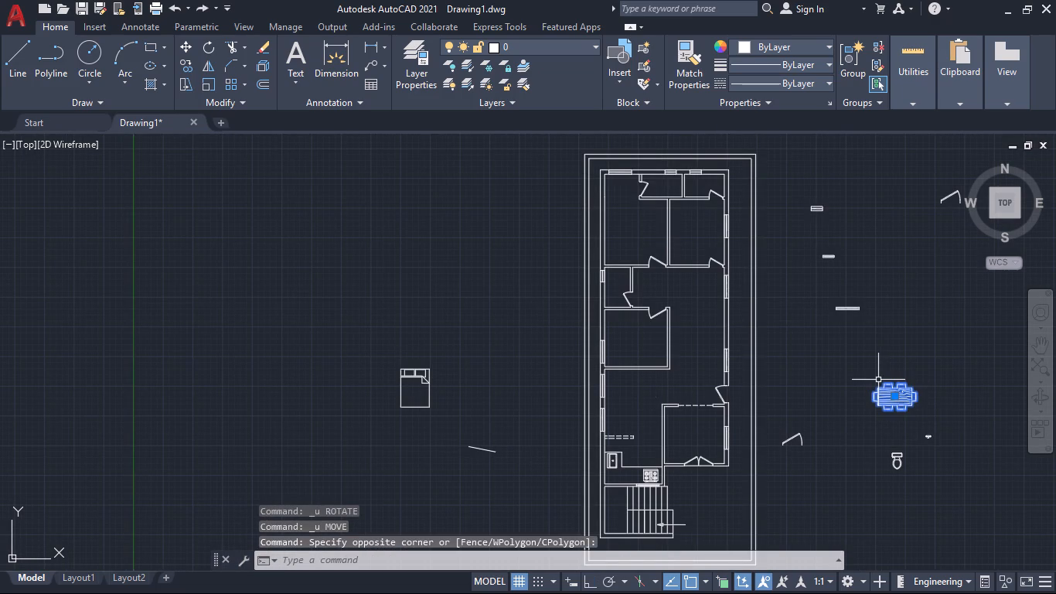
pyautogui.write('ro')
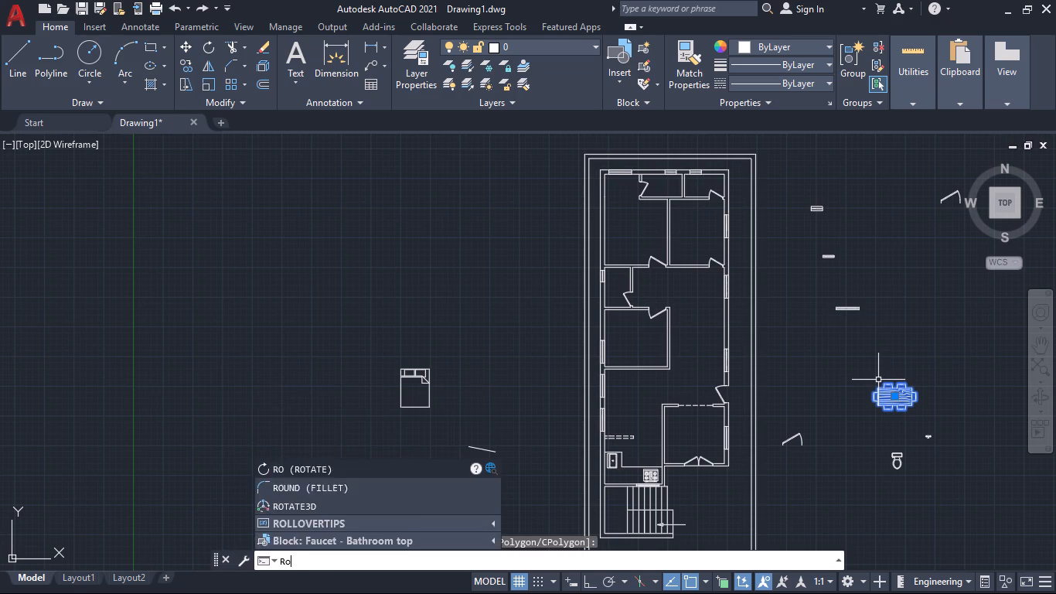
pyautogui.press('Return')
pyautogui.scroll(3, 840, 435)
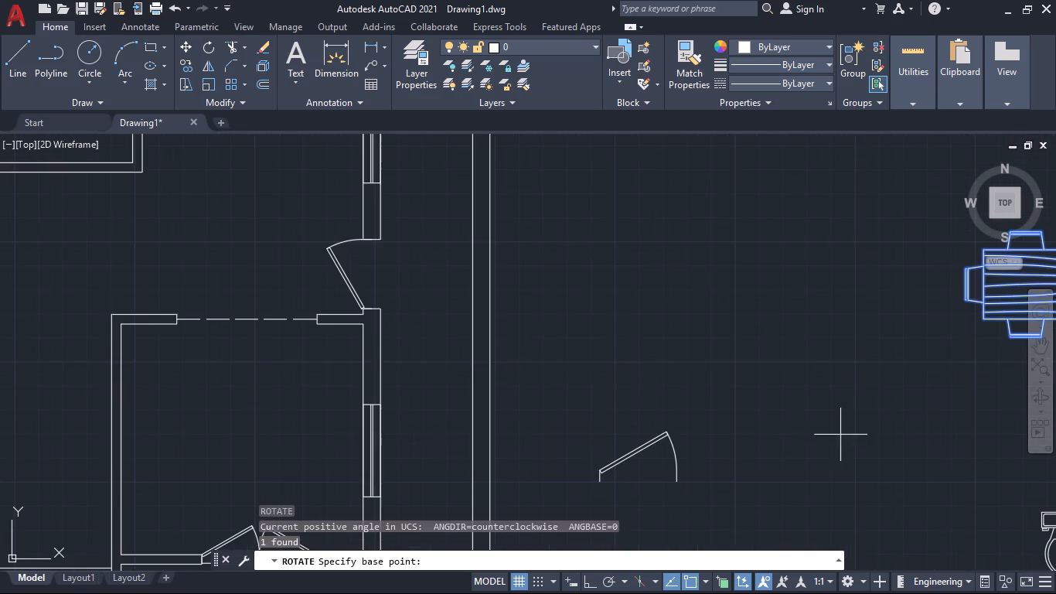
pyautogui.moveTo(1055, 386); pyautogui.dragTo(735, 453, button='middle')
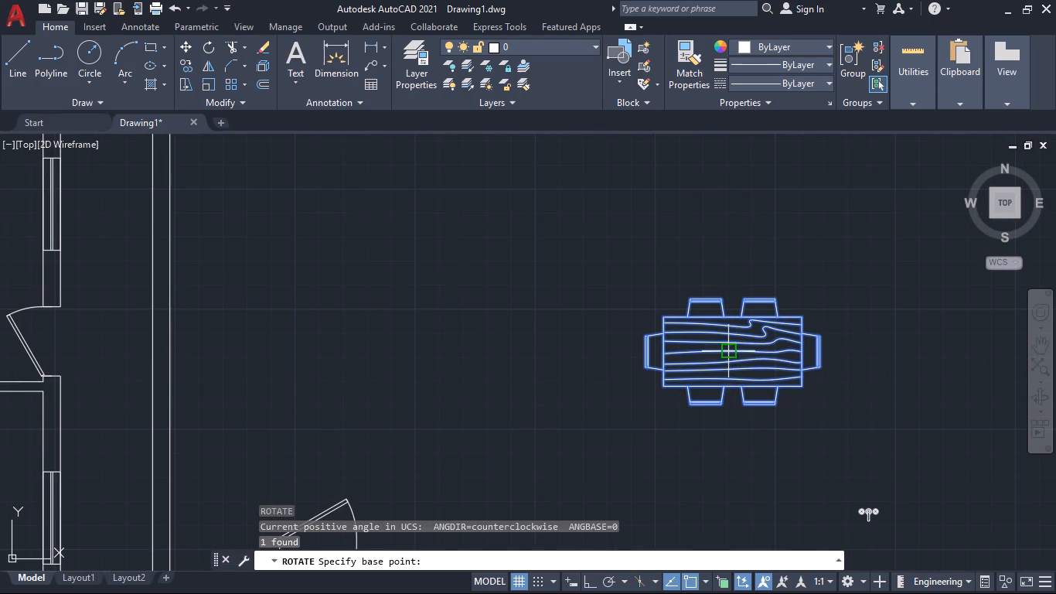
pyautogui.click(735, 389)
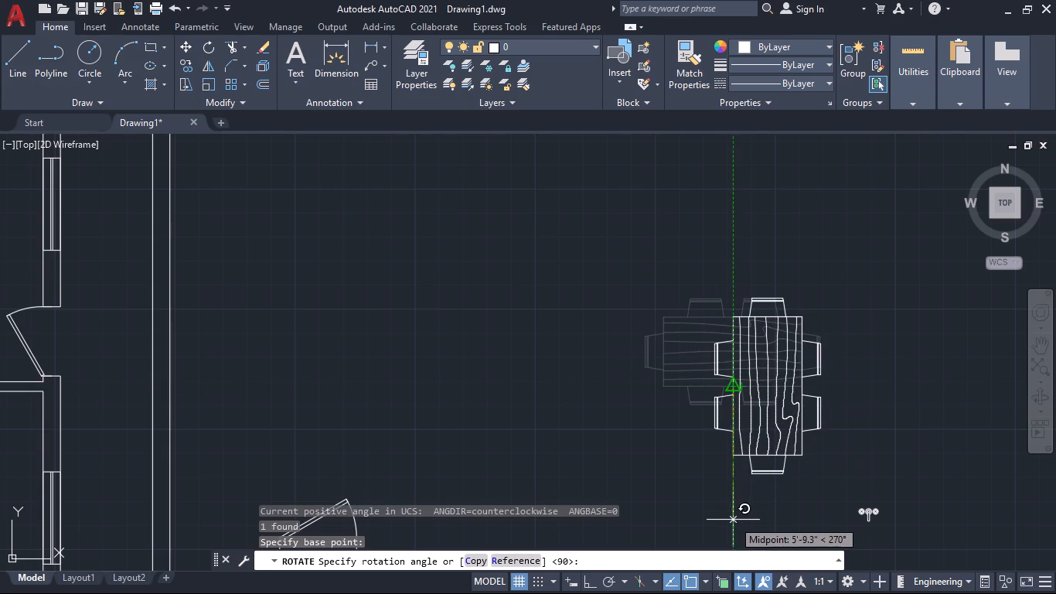
pyautogui.click(734, 524)
pyautogui.scroll(-1, 780, 496)
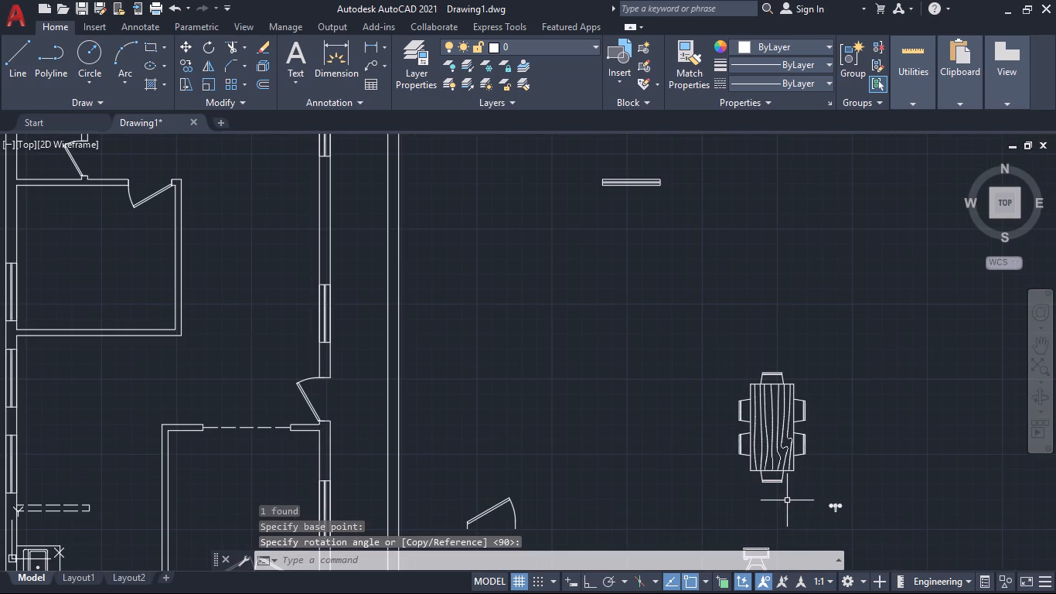
# Move the rotated dining table block by its south chair into the house's dining area, just north of the dashed double line above the kitchen.
pyautogui.click(790, 502)
pyautogui.click(748, 373)
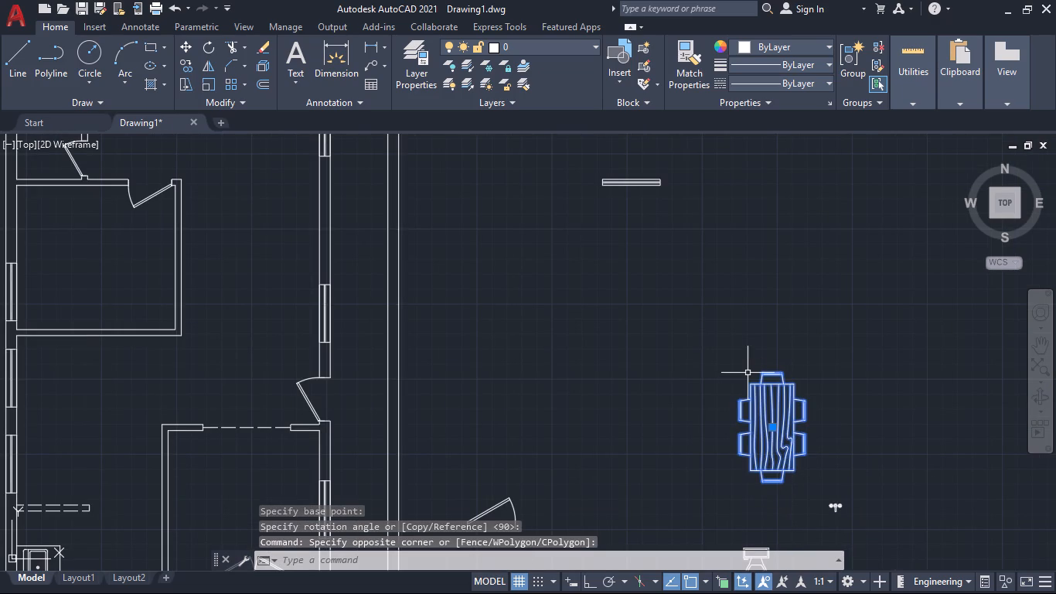
pyautogui.press('m')
pyautogui.press('Return')
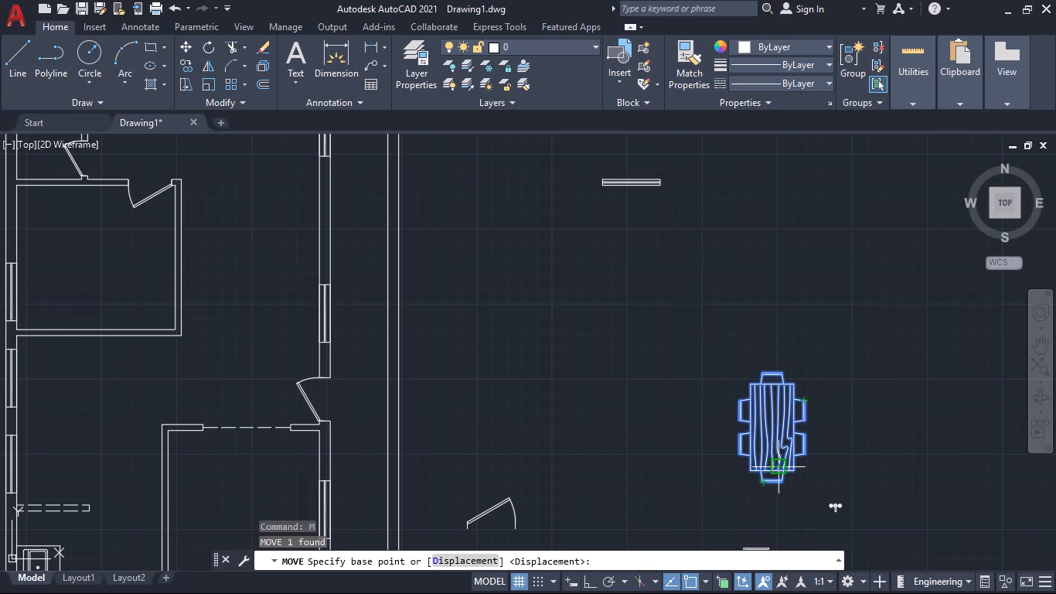
pyautogui.scroll(2, 782, 467)
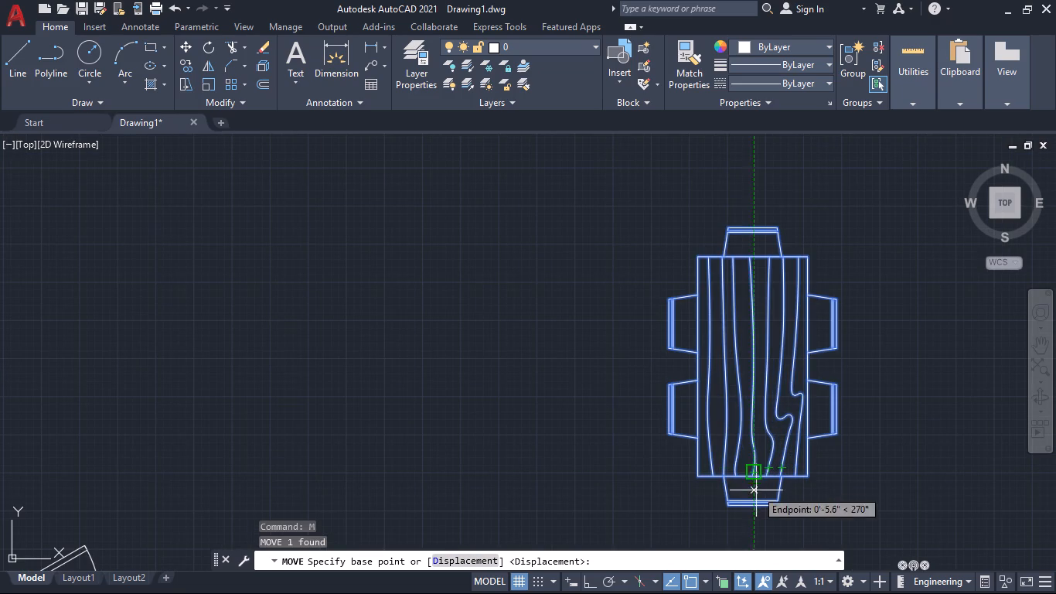
pyautogui.click(751, 504)
pyautogui.scroll(-2, 336, 451)
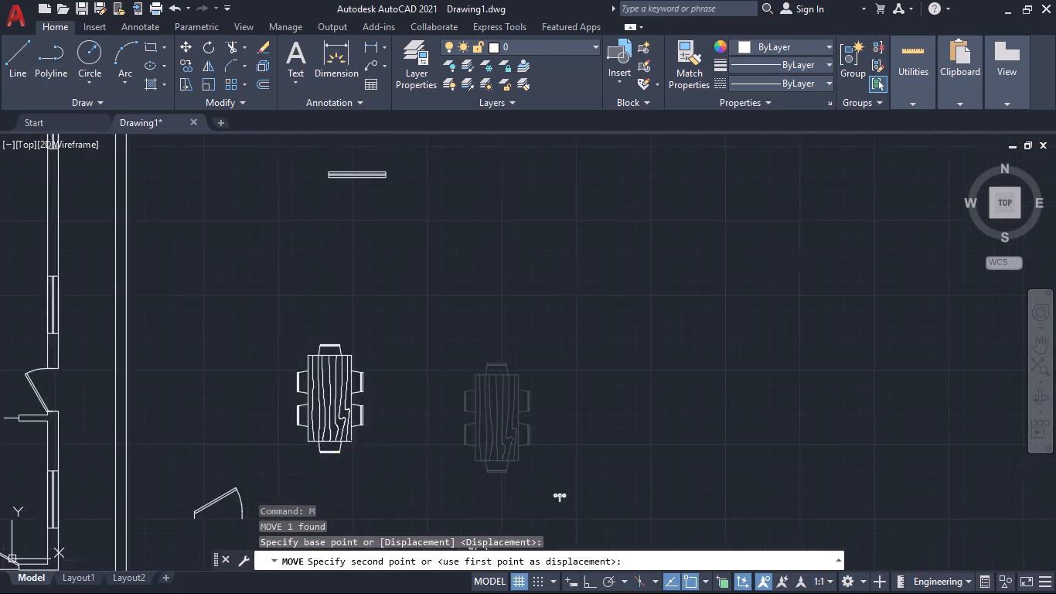
pyautogui.scroll(-2, 329, 452)
pyautogui.scroll(4, 130, 458)
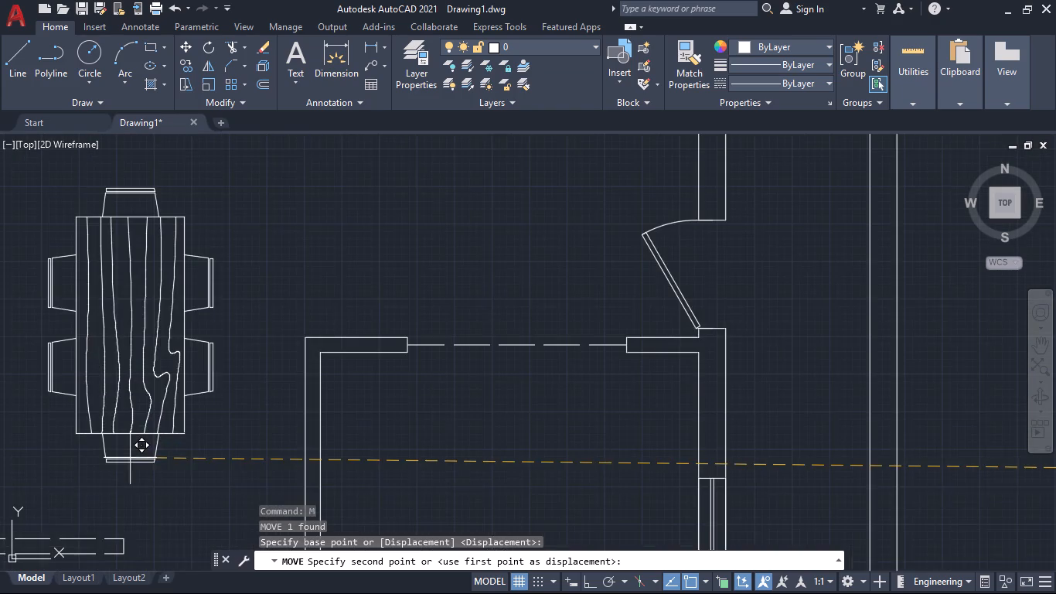
pyautogui.scroll(-2, 130, 458)
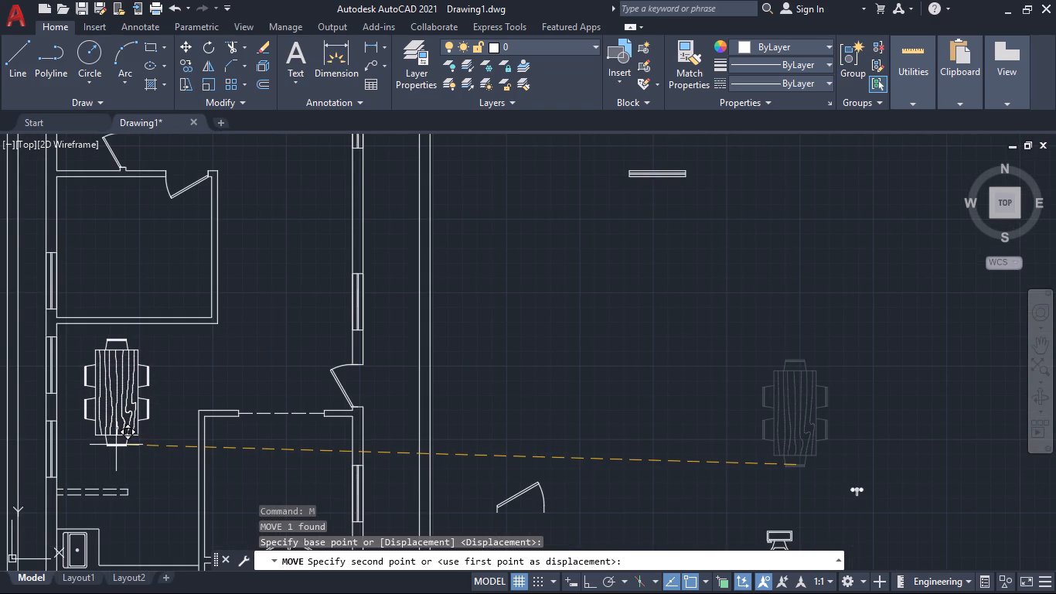
pyautogui.click(114, 451)
# Copy the toilet block by its tank's back midpoint to the midpoints of both faces of the wall between the two northern bathrooms.
pyautogui.scroll(-2, 303, 449)
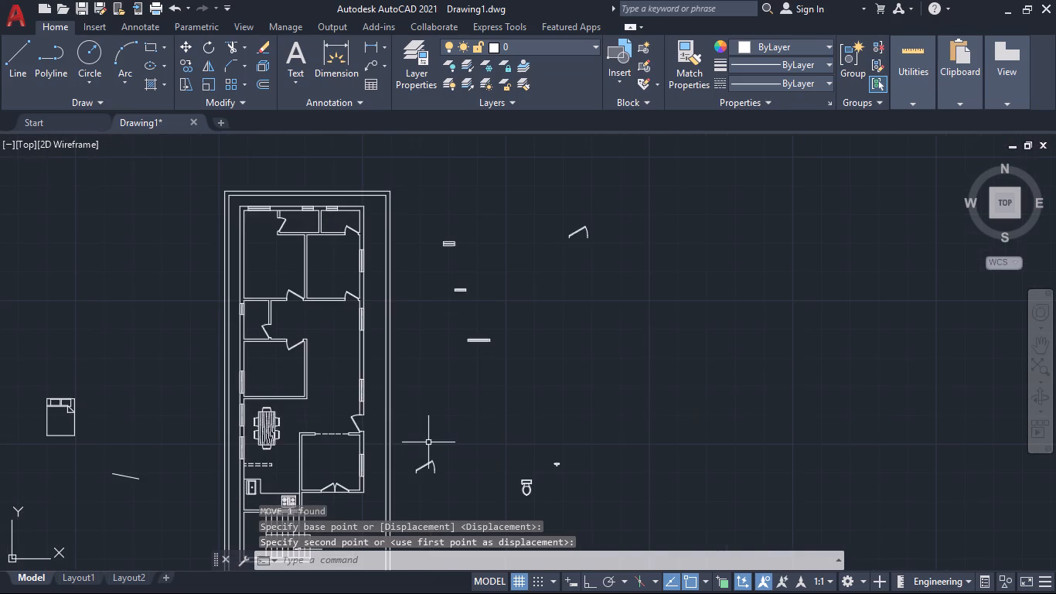
pyautogui.moveTo(462, 422); pyautogui.dragTo(659, 341, button='middle')
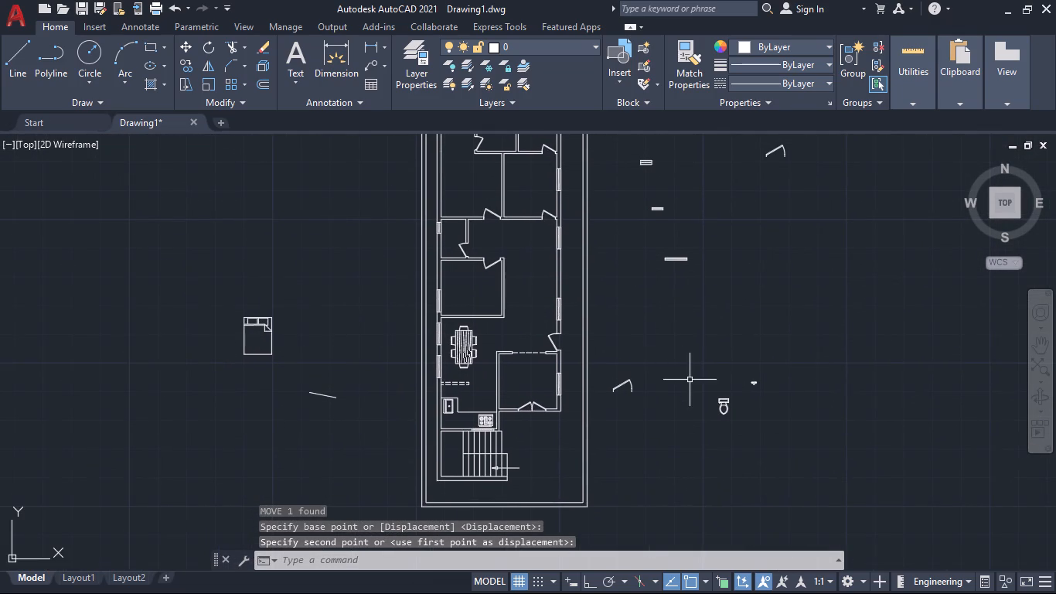
pyautogui.moveTo(684, 363); pyautogui.dragTo(664, 422, button='middle')
pyautogui.write('cp')
pyautogui.press('Return')
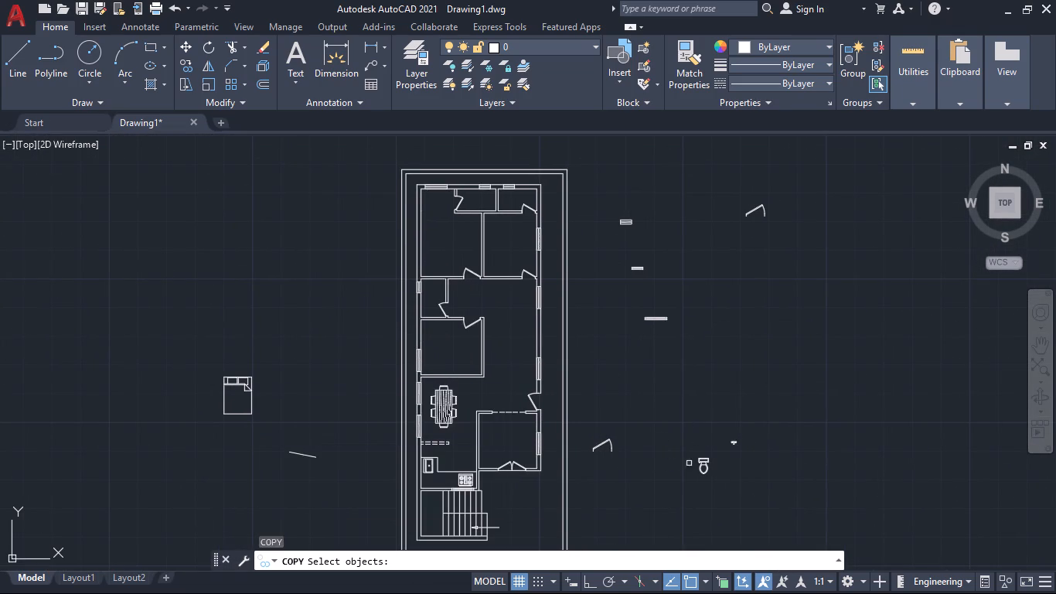
pyautogui.click(720, 492)
pyautogui.click(694, 447)
pyautogui.press('Return')
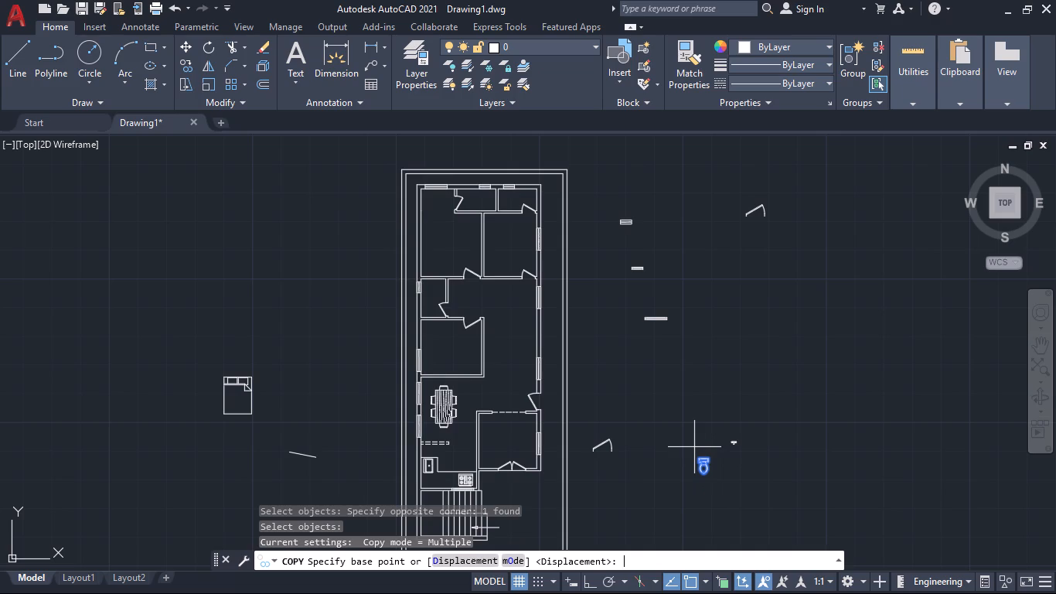
pyautogui.scroll(3, 695, 452)
pyautogui.click(724, 482)
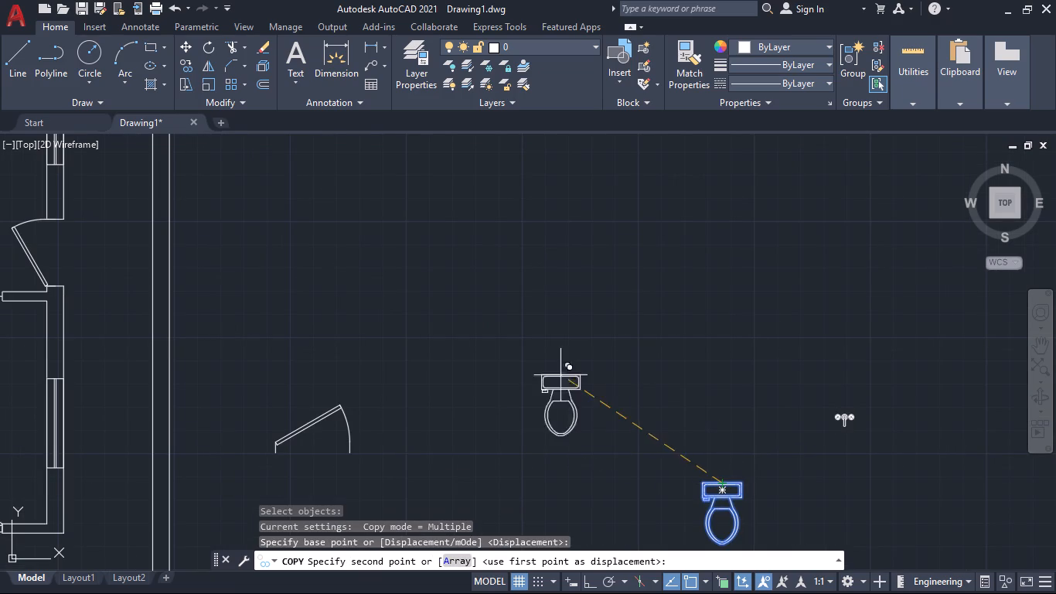
pyautogui.scroll(-4, 475, 312)
pyautogui.moveTo(473, 283); pyautogui.dragTo(605, 415, button='middle')
pyautogui.scroll(1, 571, 374)
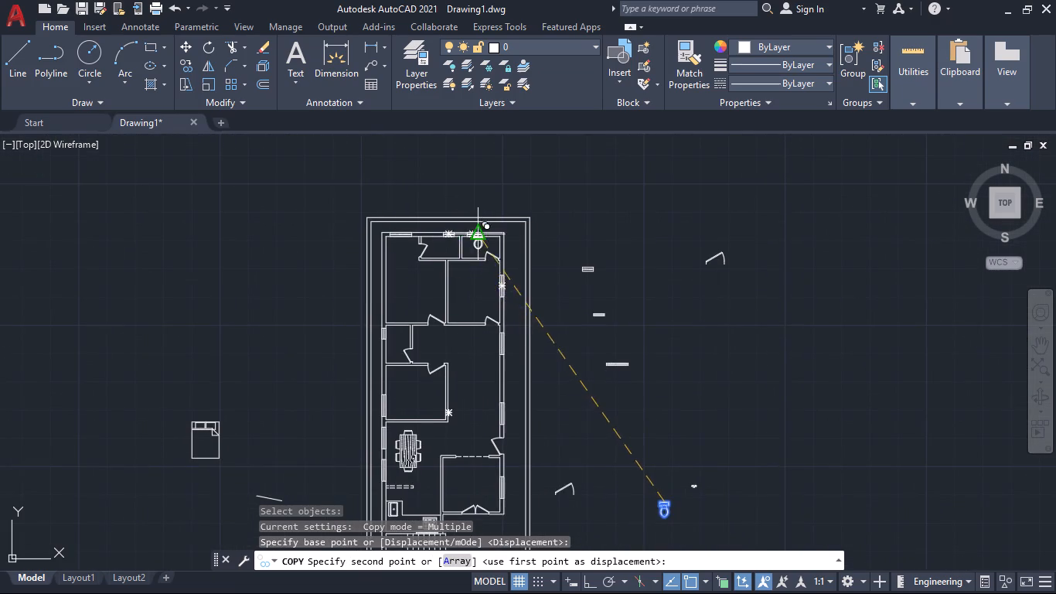
pyautogui.scroll(3, 478, 238)
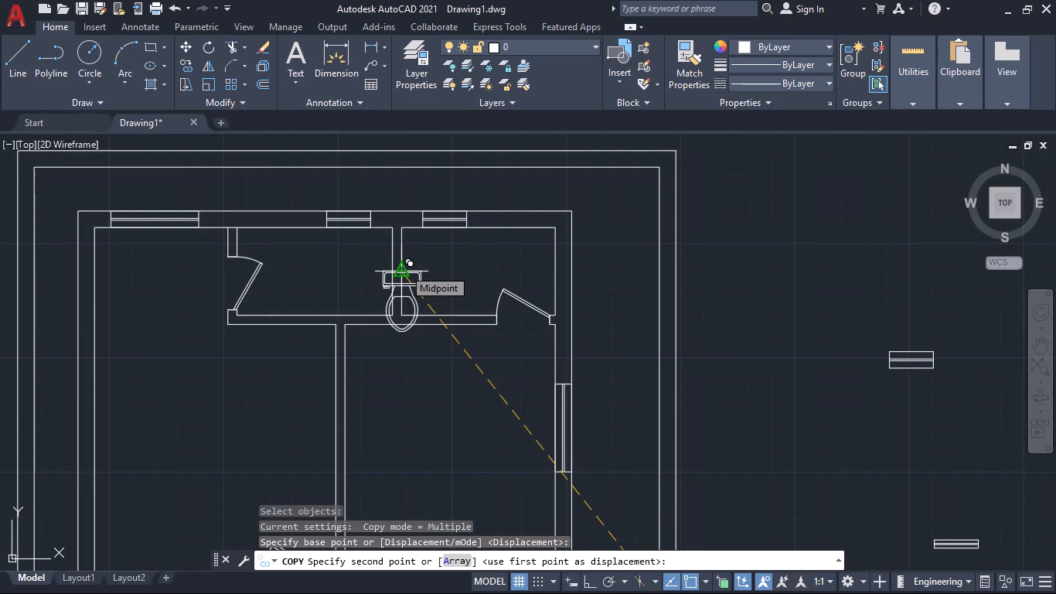
pyautogui.click(406, 267)
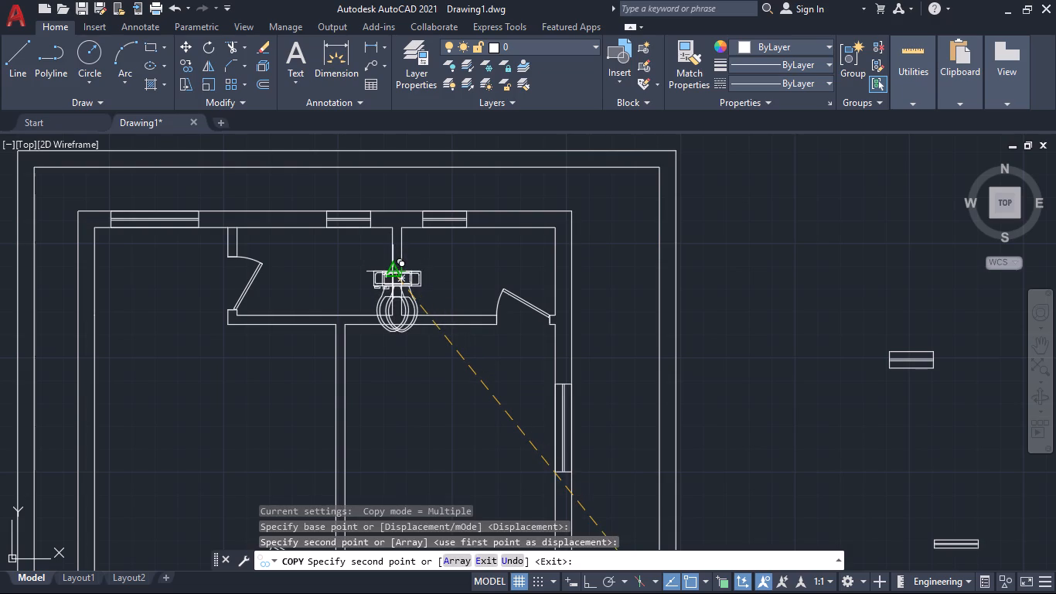
pyautogui.click(393, 268)
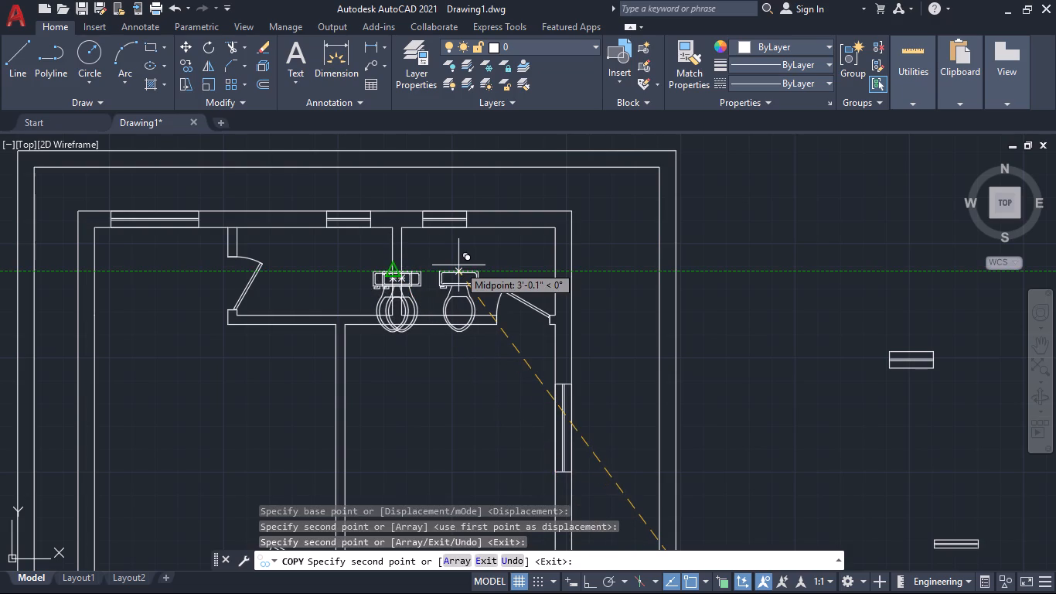
pyautogui.press('Escape')
# Rotate the eastern toilet copy 90° about its tank's back midpoint so that it faces east into the northeast bathroom.
pyautogui.write('ro')
pyautogui.press('Return')
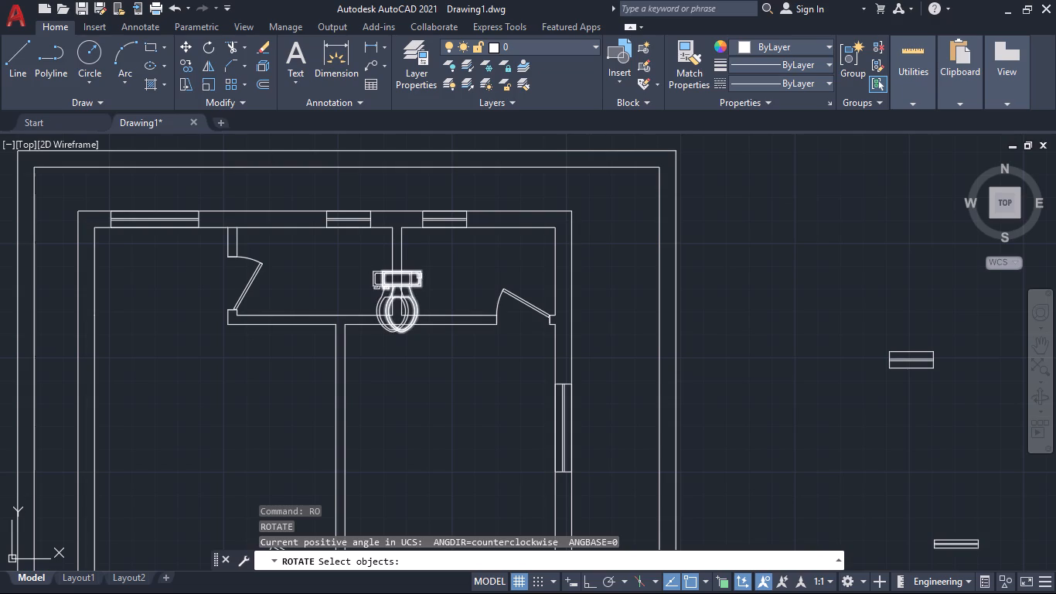
pyautogui.click(419, 276)
pyautogui.press('Return')
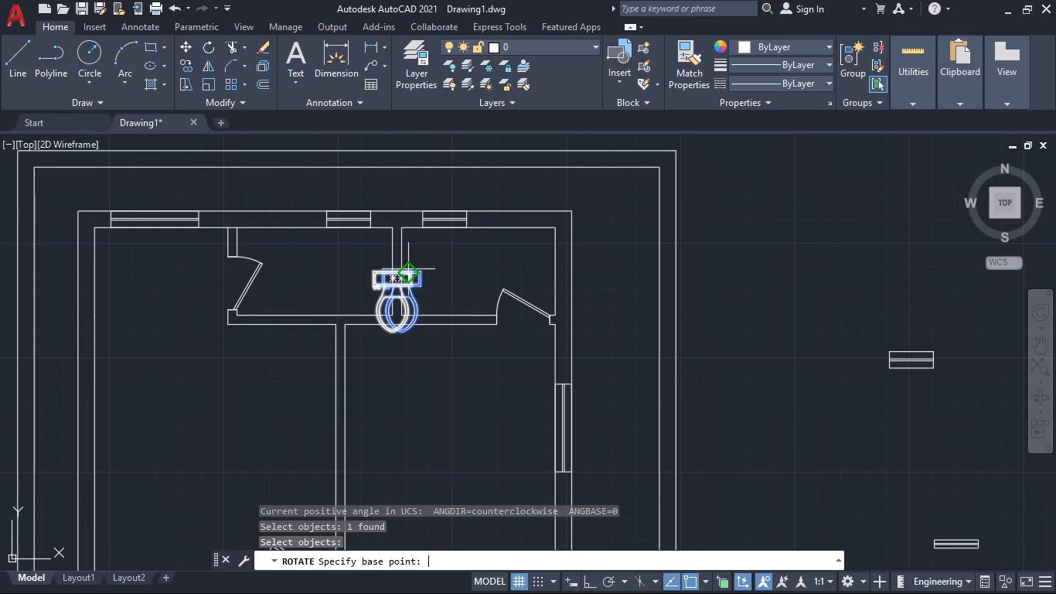
pyautogui.scroll(3, 429, 260)
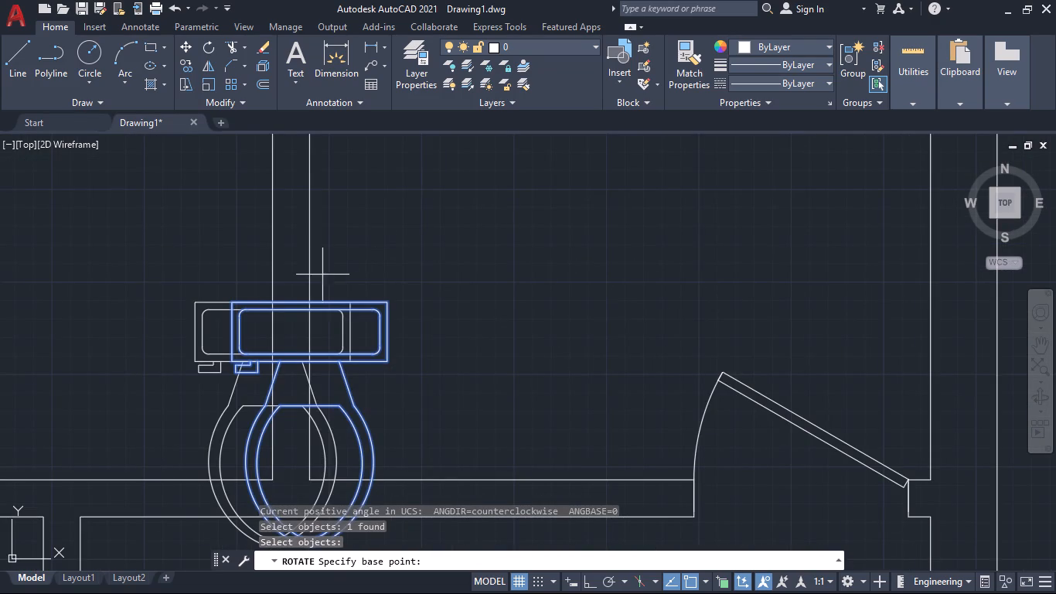
pyautogui.click(308, 301)
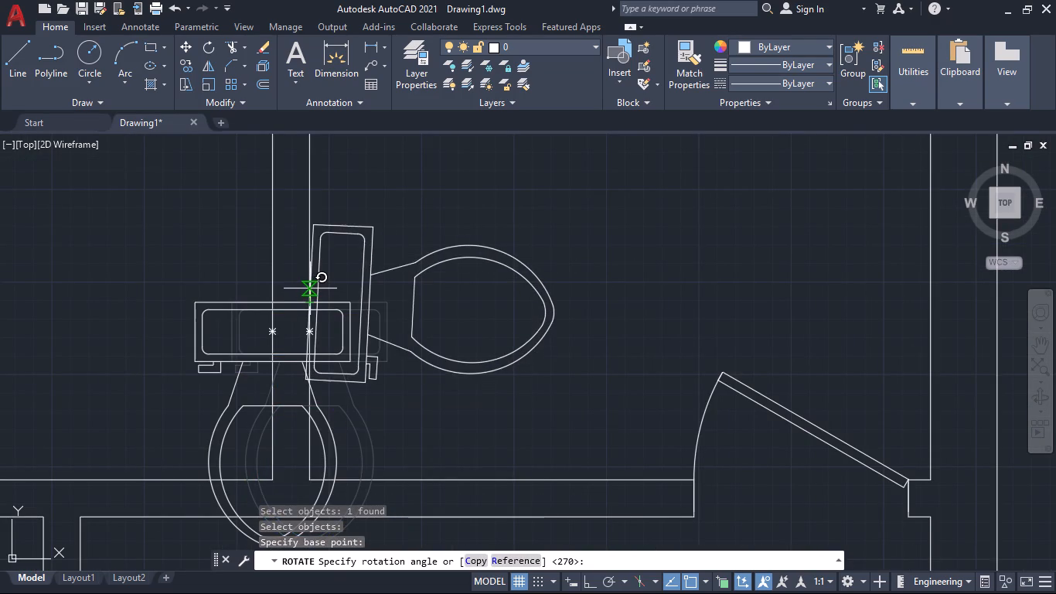
pyautogui.click(309, 288)
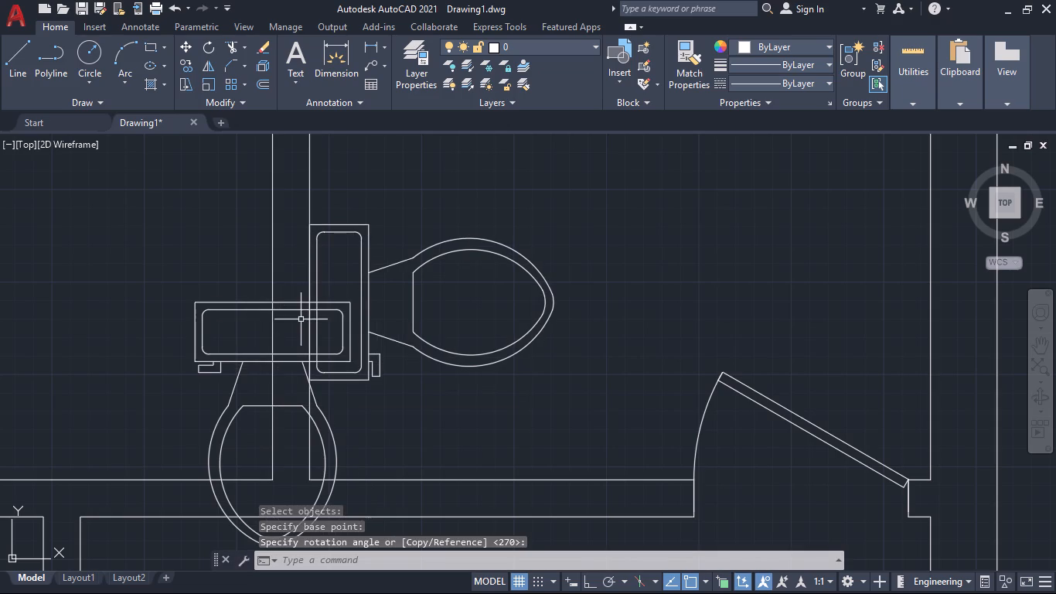
# Rotate the western toilet copy 270° about a point on its tank's front edge so that it faces west.
pyautogui.scroll(-1, 301, 321)
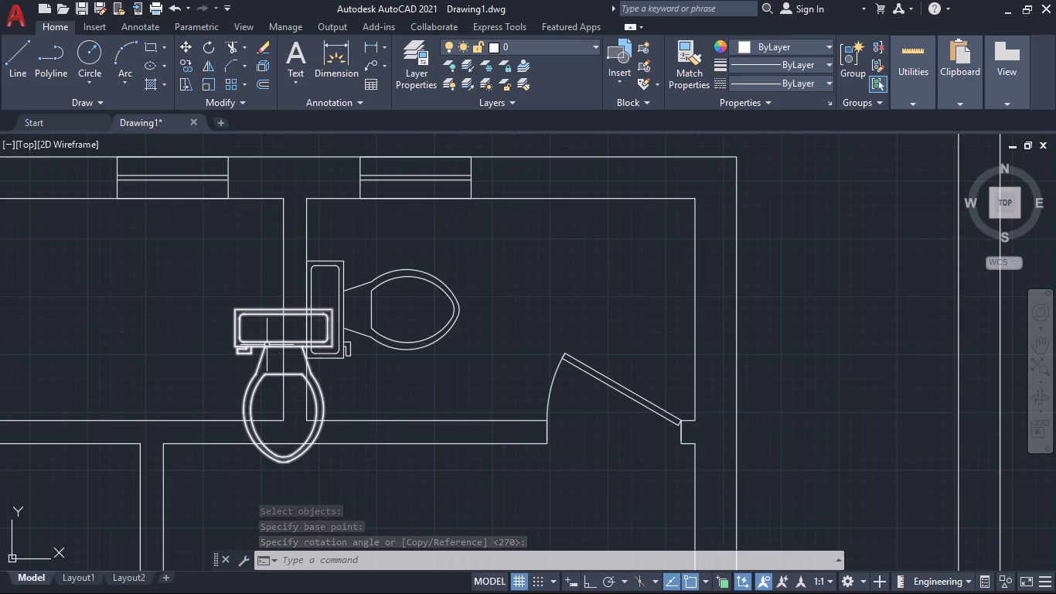
pyautogui.press('space')
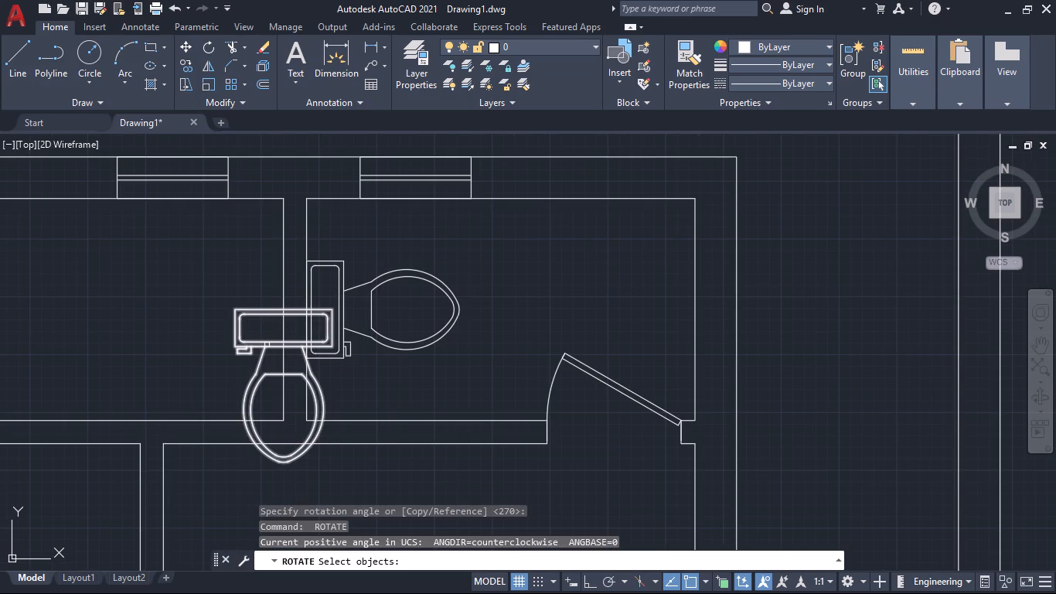
pyautogui.click(261, 348)
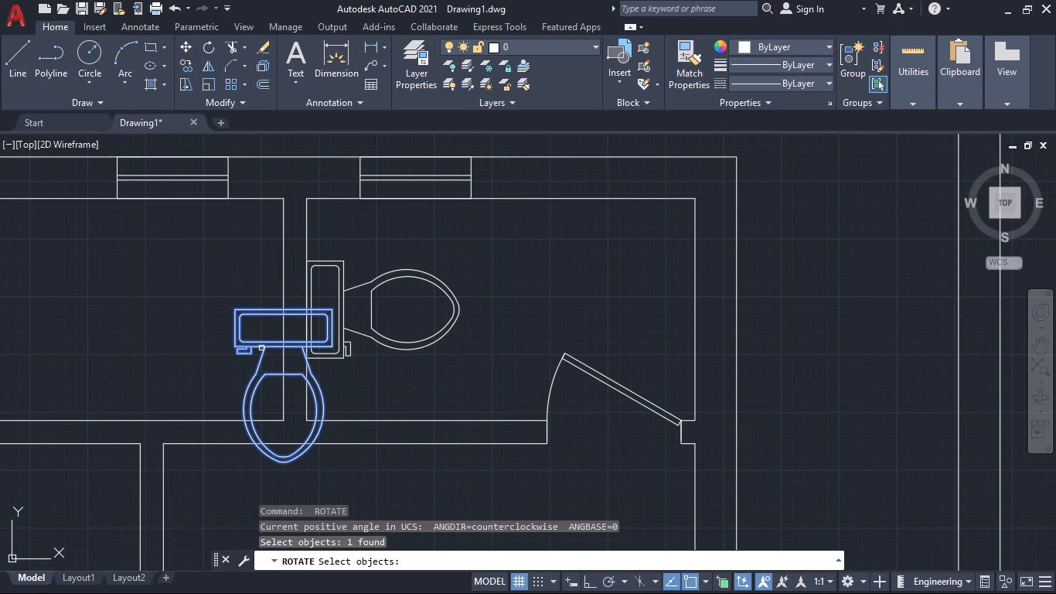
pyautogui.press('Return')
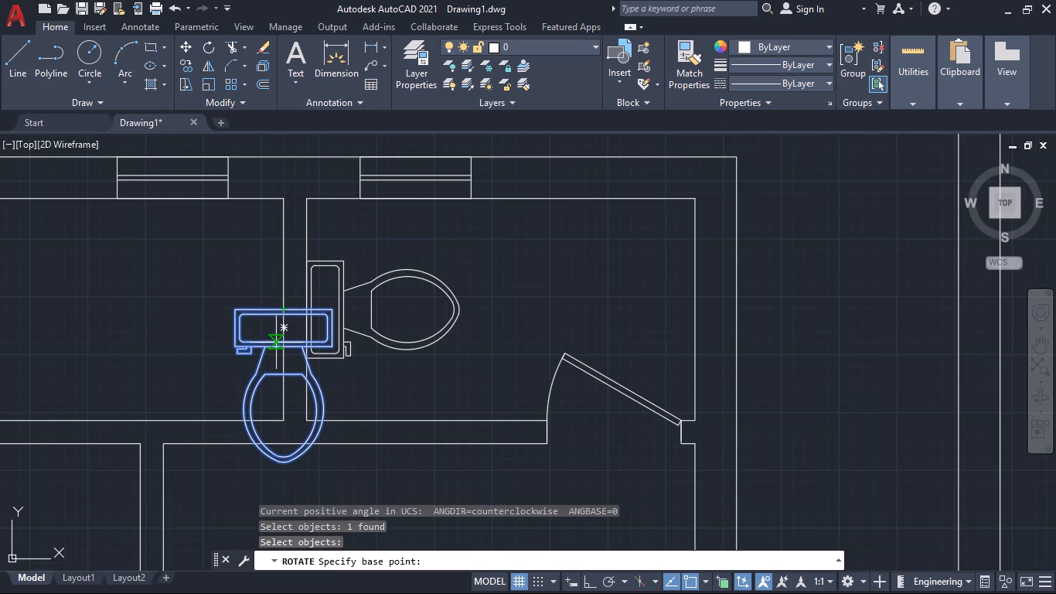
pyautogui.click(279, 343)
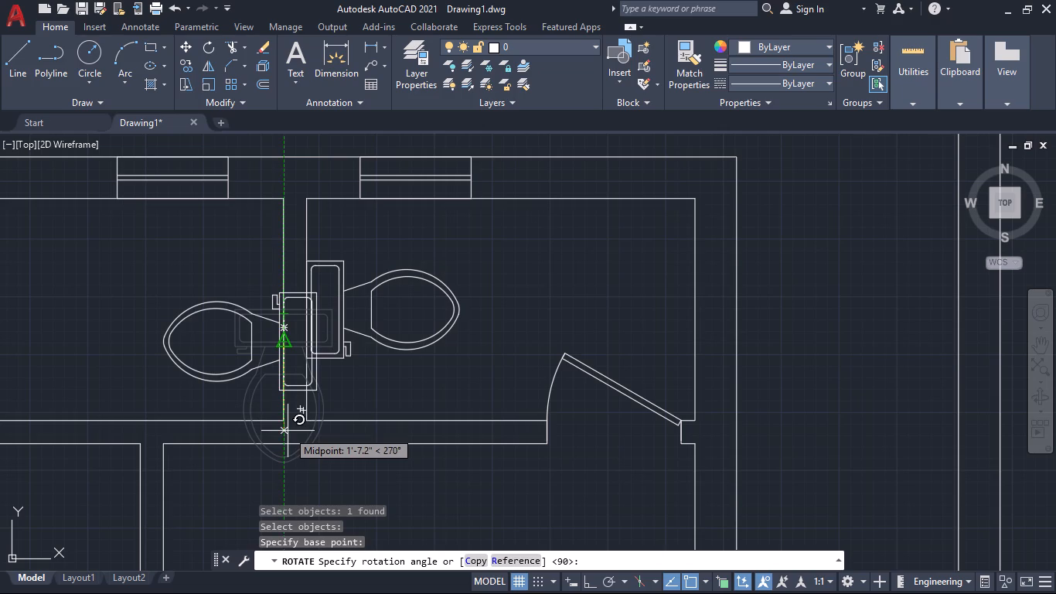
pyautogui.click(288, 431)
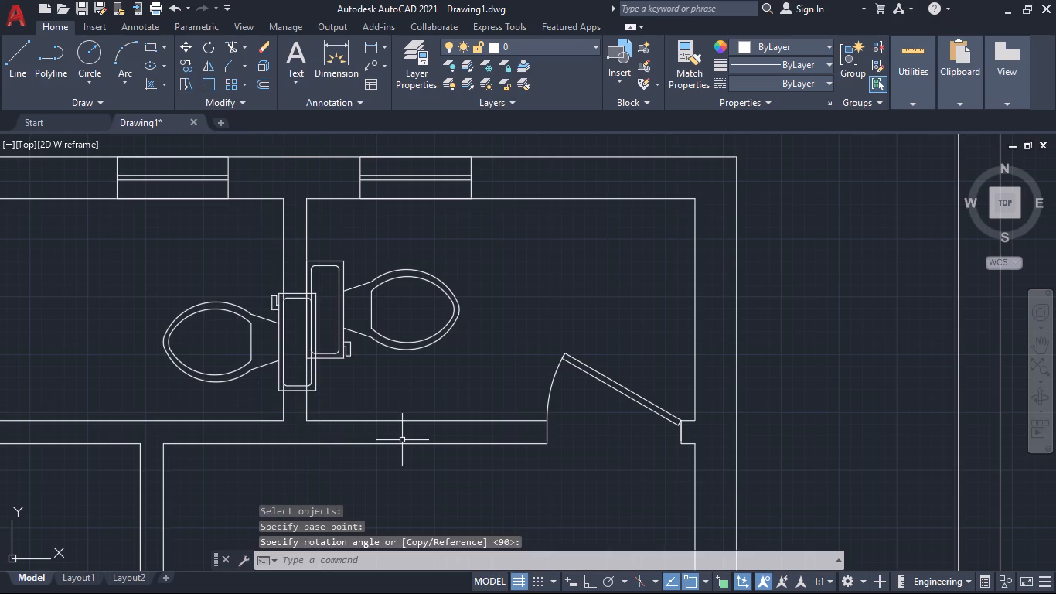
# Move the west-facing toilet by its tank's back midpoint so that the tank sits flush against the partition wall's west face.
pyautogui.press('m')
pyautogui.press('Return')
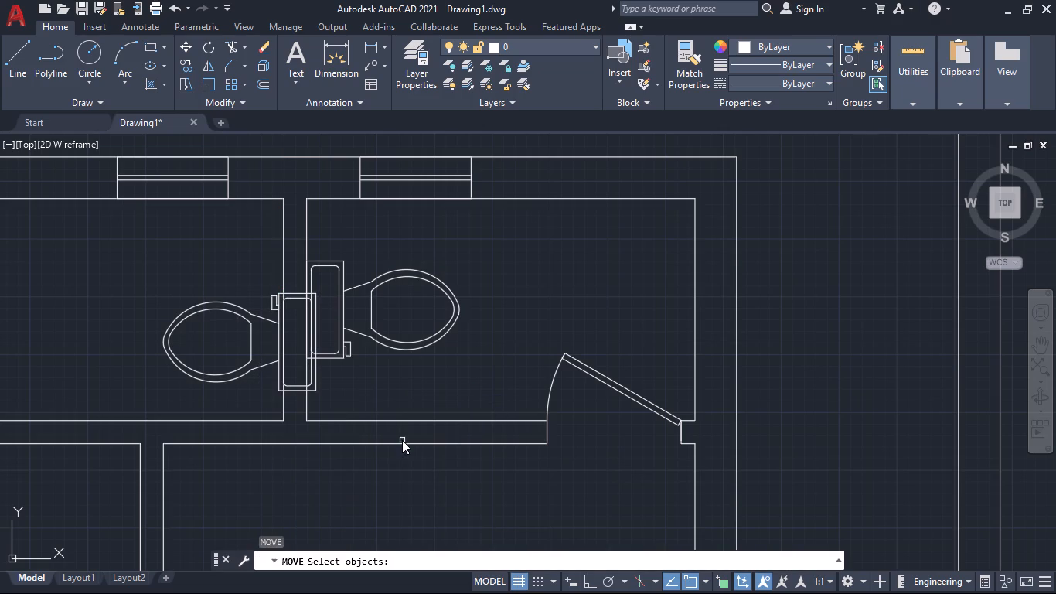
pyautogui.click(276, 361)
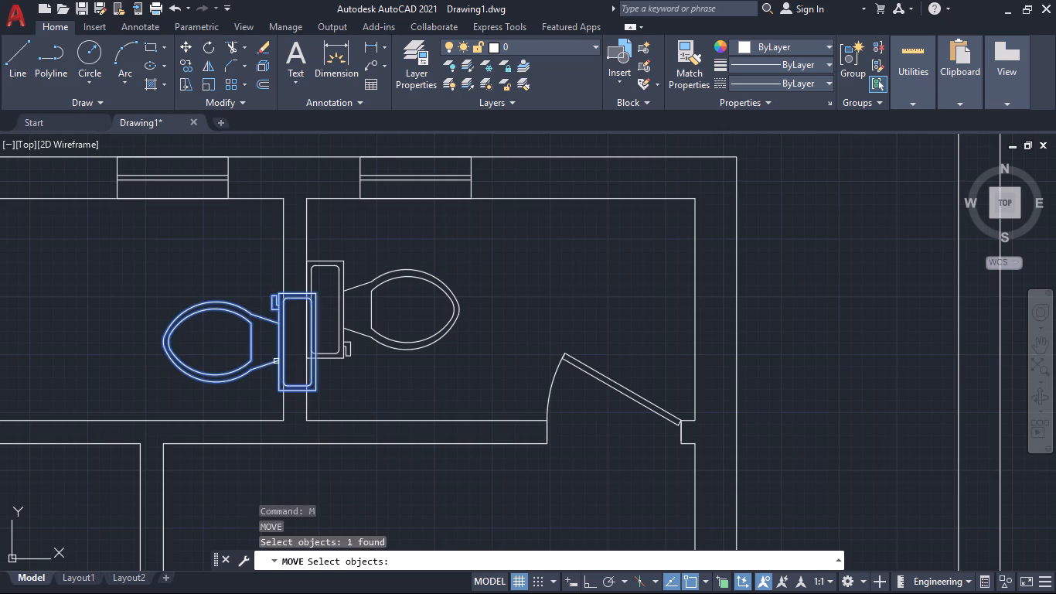
pyautogui.press('Return')
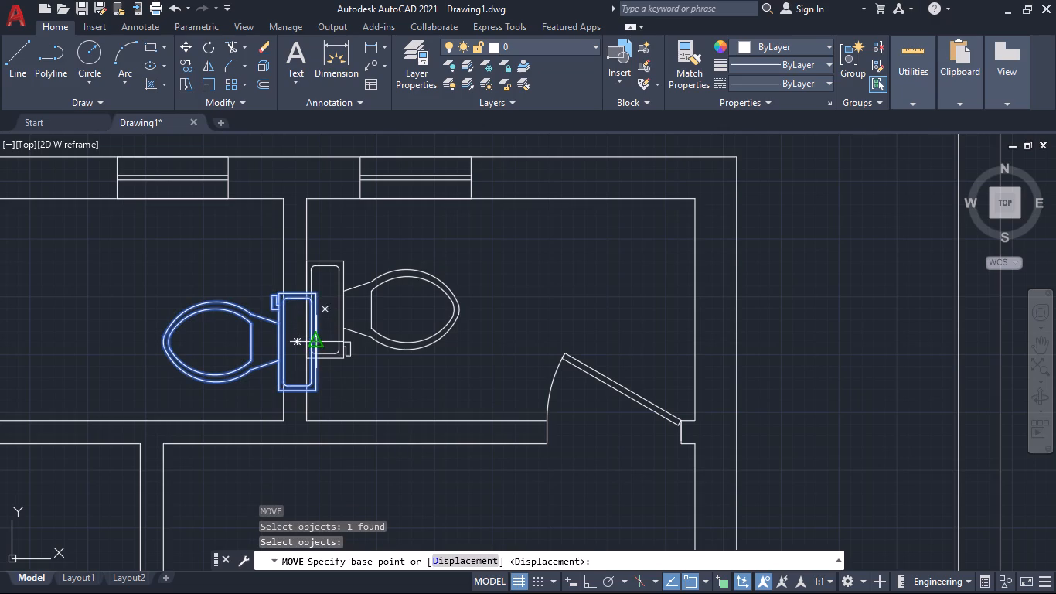
pyautogui.click(319, 342)
pyautogui.scroll(1, 279, 343)
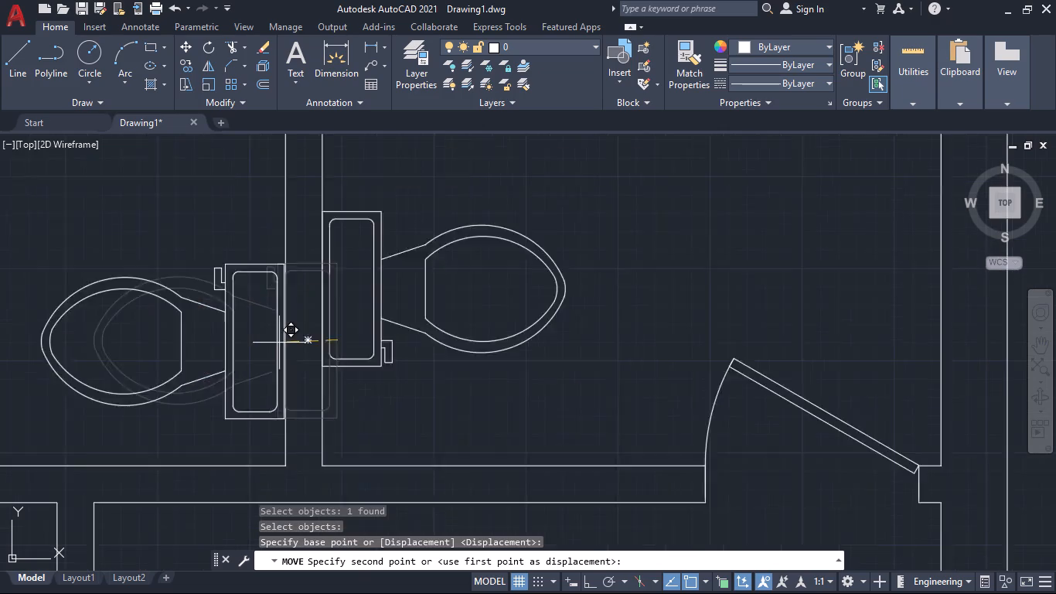
pyautogui.scroll(1, 279, 343)
pyautogui.click(287, 362)
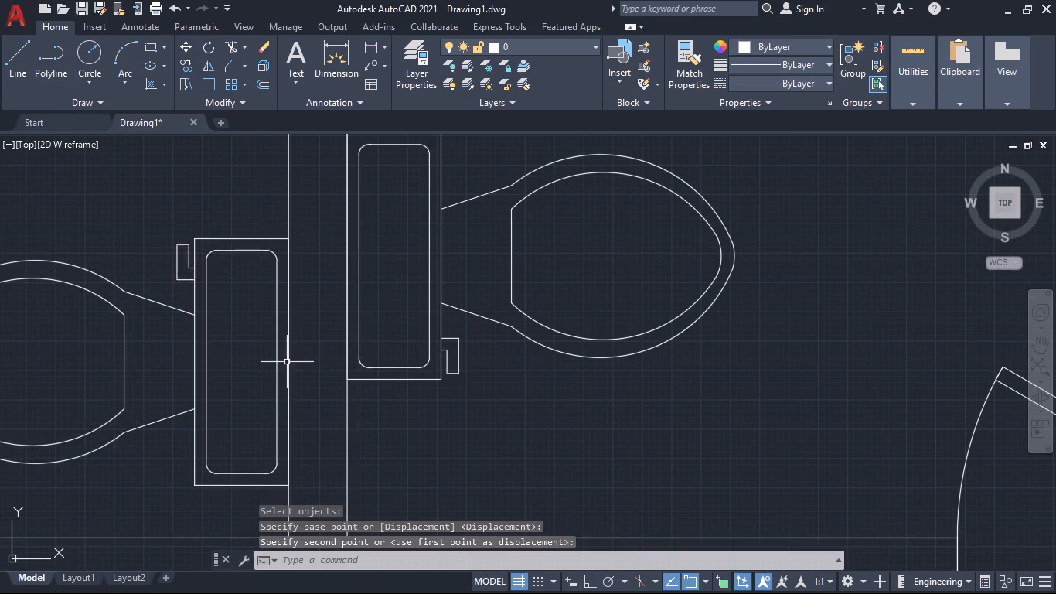
# Copy the bathroom faucet block by its spout circle's center to just below the northeast bathroom's north wall, east of the window.
pyautogui.scroll(-4, 329, 384)
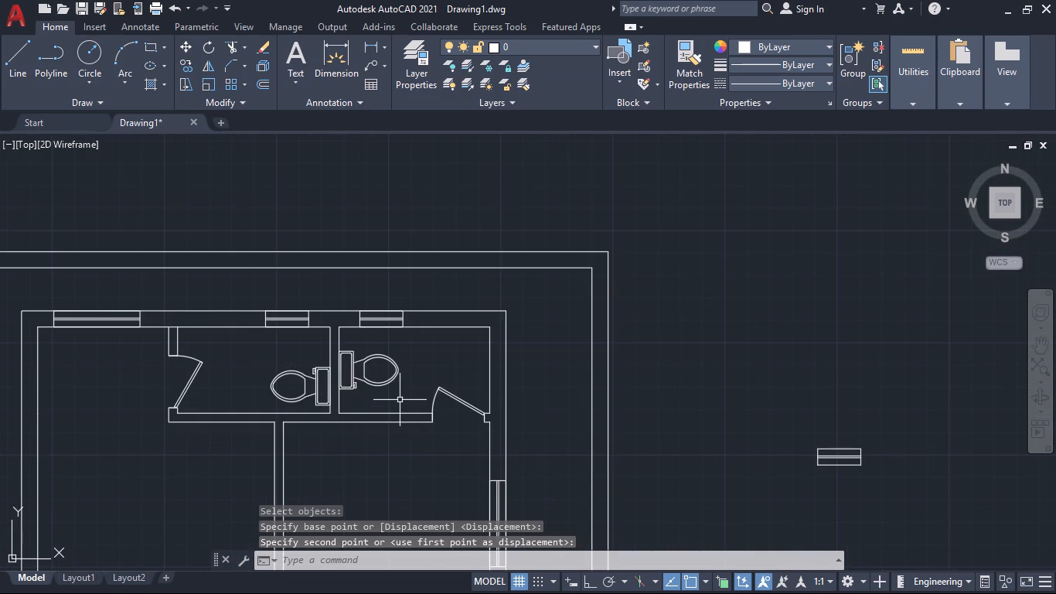
pyautogui.moveTo(680, 482); pyautogui.dragTo(674, 326, button='middle')
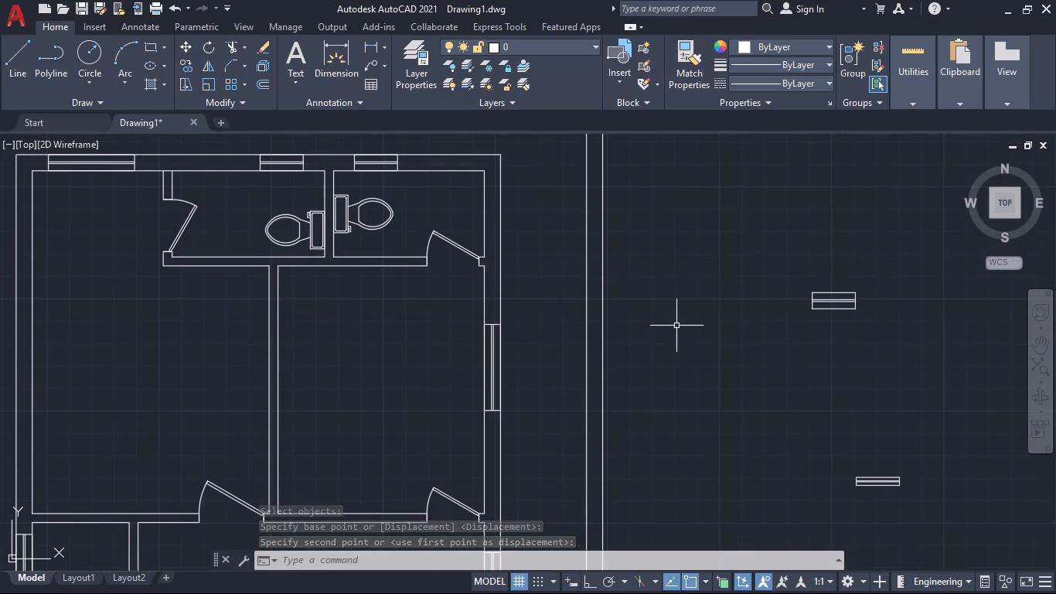
pyautogui.moveTo(829, 435); pyautogui.dragTo(702, 345, button='middle')
pyautogui.scroll(-2, 748, 377)
pyautogui.scroll(-2, 840, 457)
pyautogui.moveTo(877, 543); pyautogui.dragTo(870, 486, button='middle')
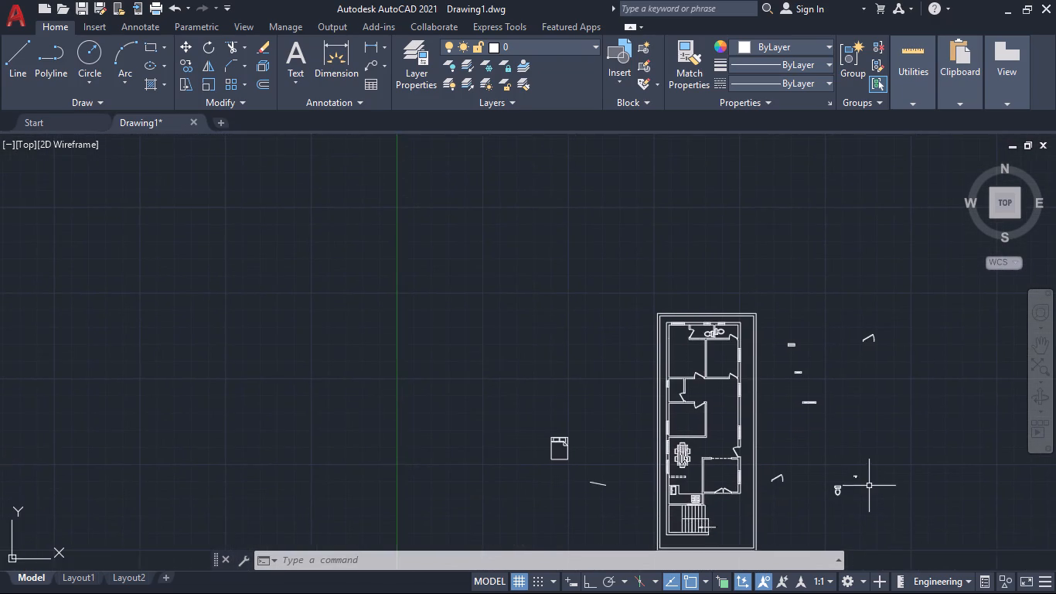
pyautogui.scroll(3, 867, 486)
pyautogui.click(848, 477)
pyautogui.click(782, 403)
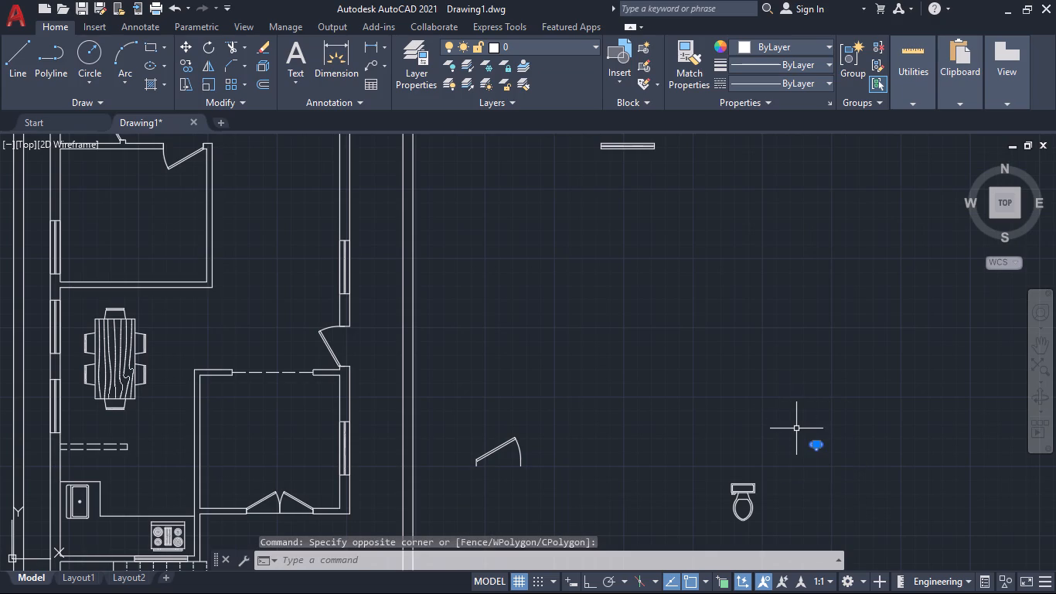
pyautogui.write('cp')
pyautogui.press('Return')
pyautogui.scroll(3, 812, 446)
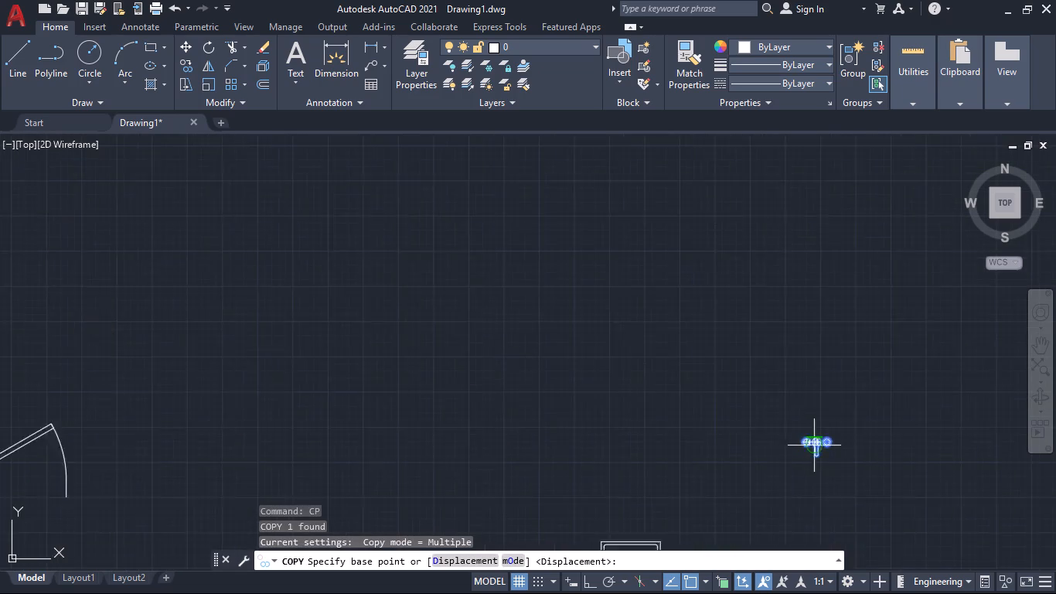
pyautogui.scroll(3, 812, 446)
pyautogui.click(816, 418)
pyautogui.scroll(-3, 385, 344)
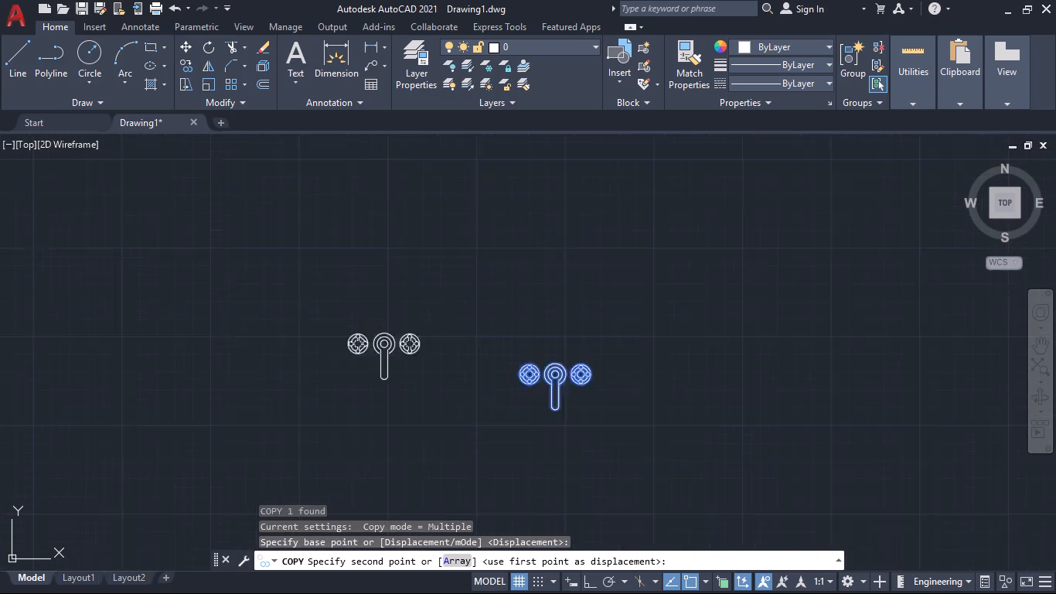
pyautogui.scroll(-1, 383, 344)
pyautogui.moveTo(268, 295); pyautogui.dragTo(690, 422, button='middle')
pyautogui.scroll(-4, 509, 355)
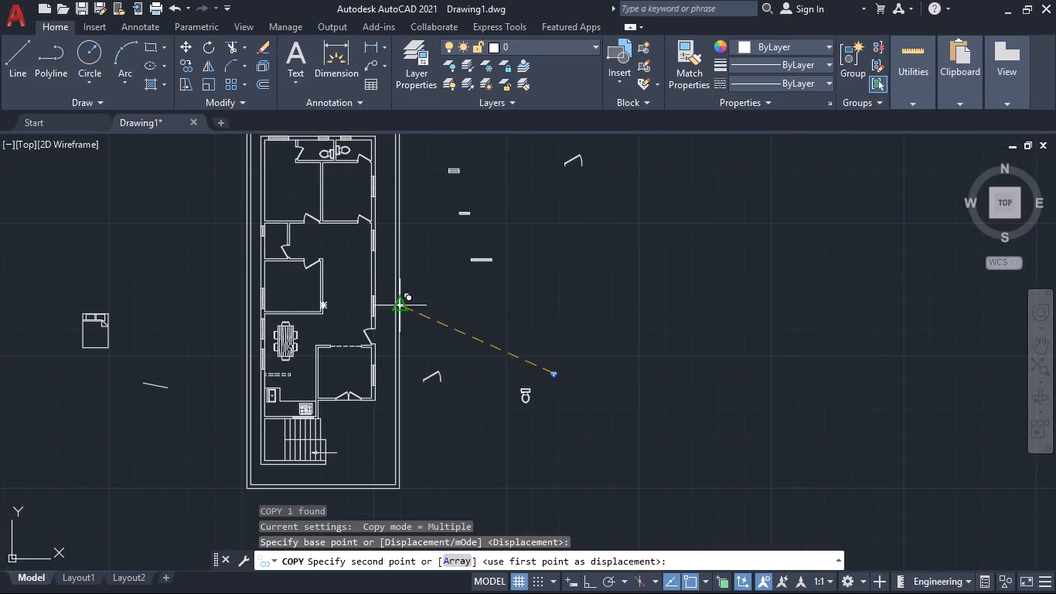
pyautogui.moveTo(348, 251); pyautogui.dragTo(521, 505, button='middle')
pyautogui.scroll(3, 506, 370)
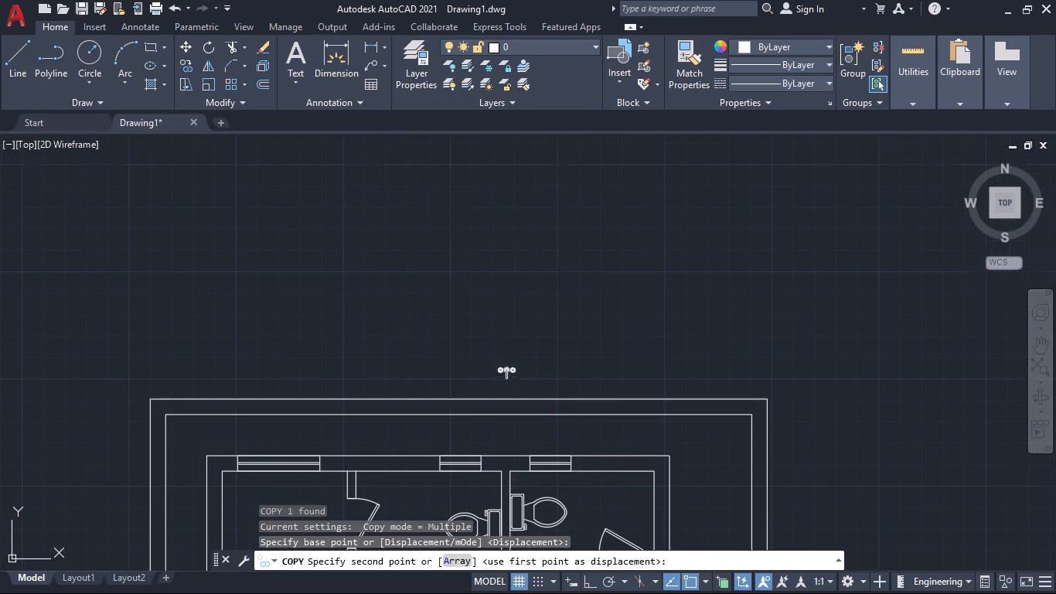
pyautogui.moveTo(617, 497); pyautogui.dragTo(565, 422, button='middle')
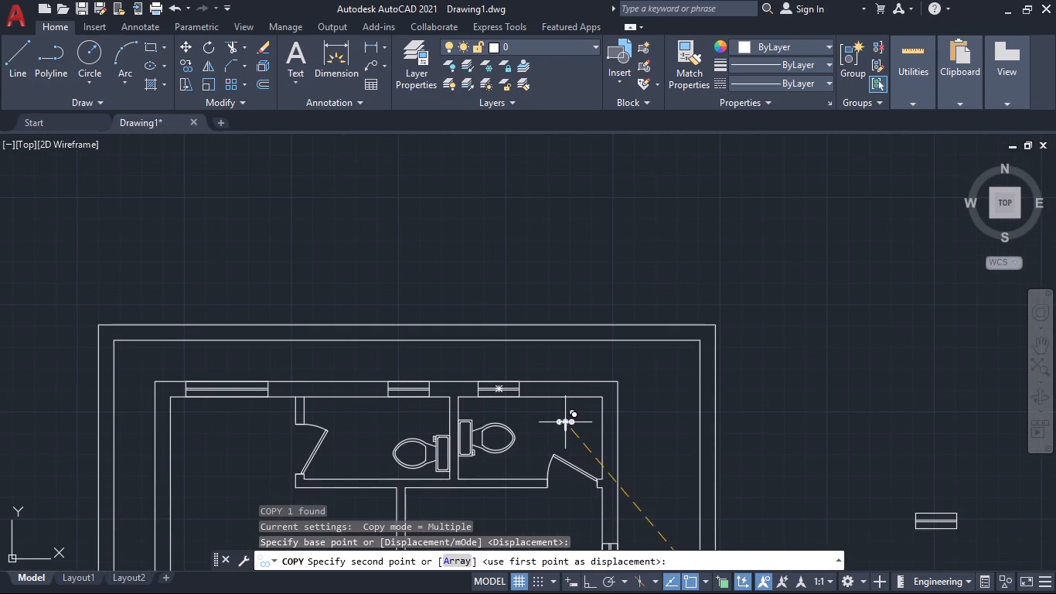
pyautogui.scroll(4, 567, 402)
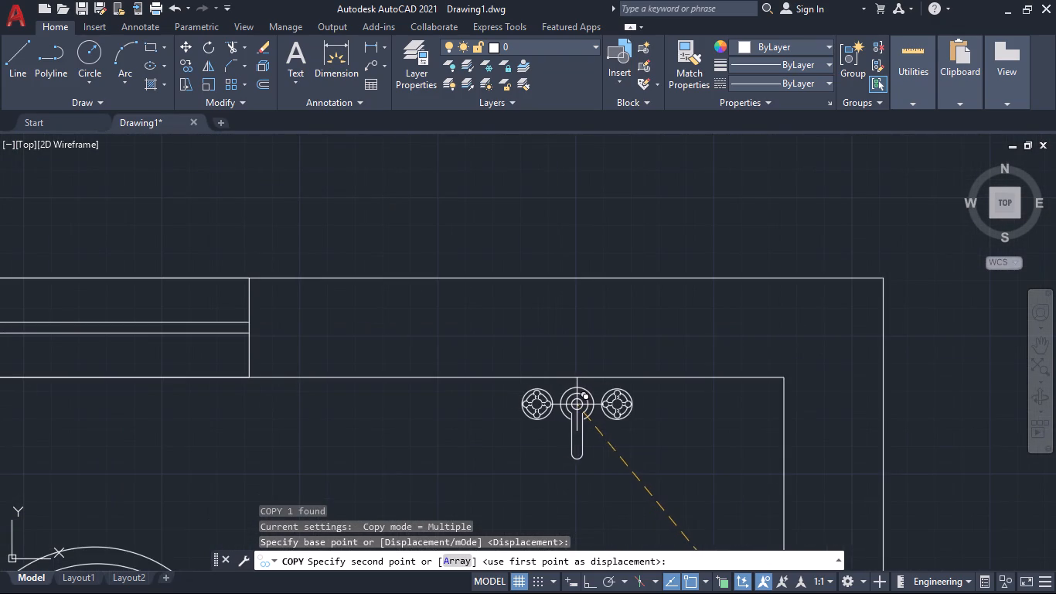
pyautogui.click(581, 405)
# Place two more faucet copies: on the south wall of the adjoining northern bathroom and against the small western bathroom's west wall.
pyautogui.scroll(-3, 440, 439)
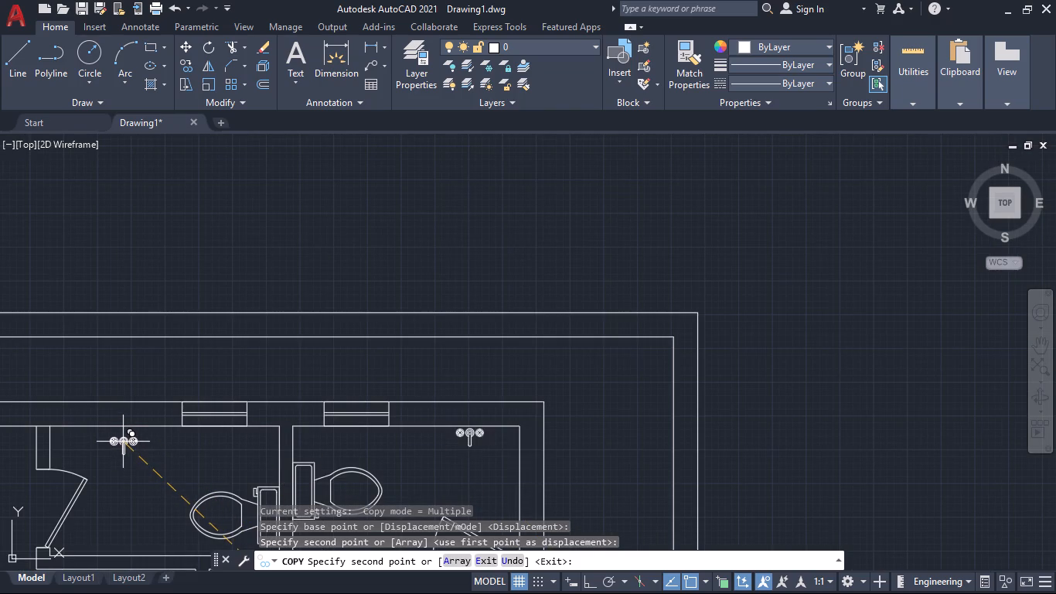
pyautogui.click(129, 551)
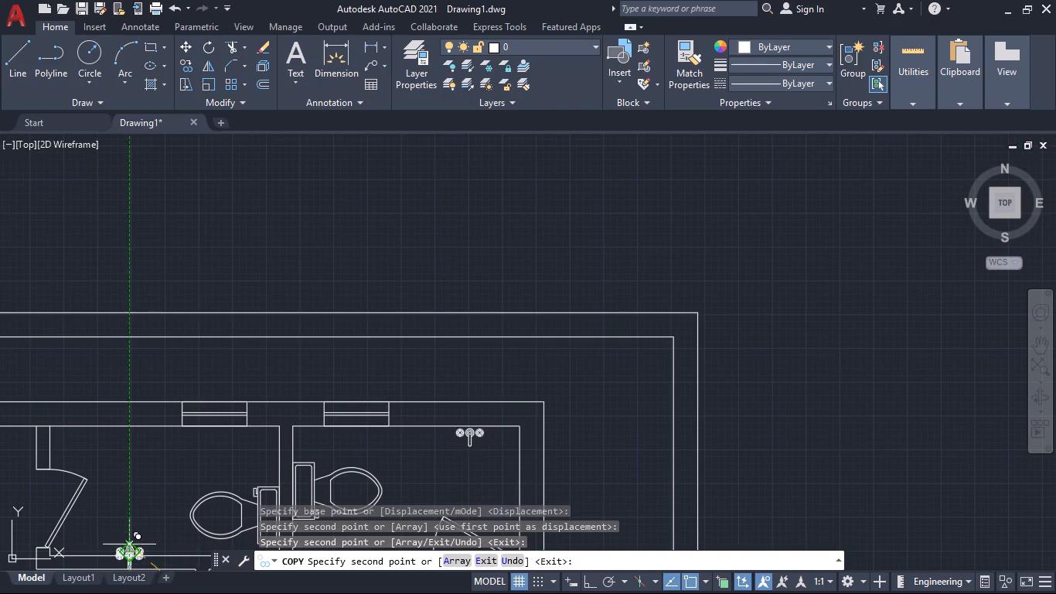
pyautogui.scroll(-2, 155, 510)
pyautogui.moveTo(148, 548); pyautogui.dragTo(479, 336, button='middle')
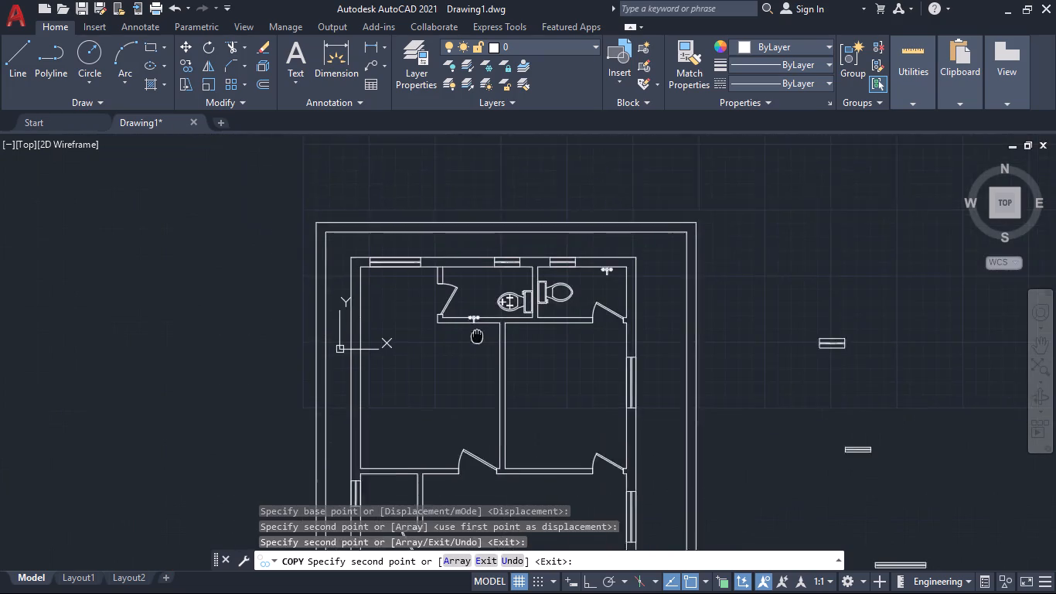
pyautogui.moveTo(479, 336); pyautogui.dragTo(504, 265, button='middle')
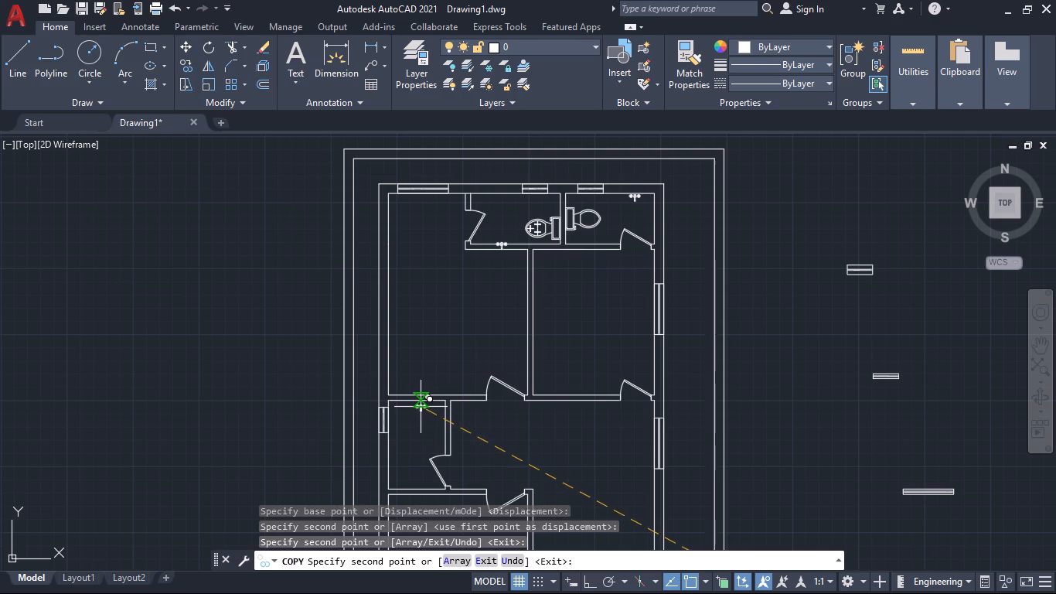
pyautogui.scroll(4, 421, 407)
pyautogui.scroll(-3, 414, 418)
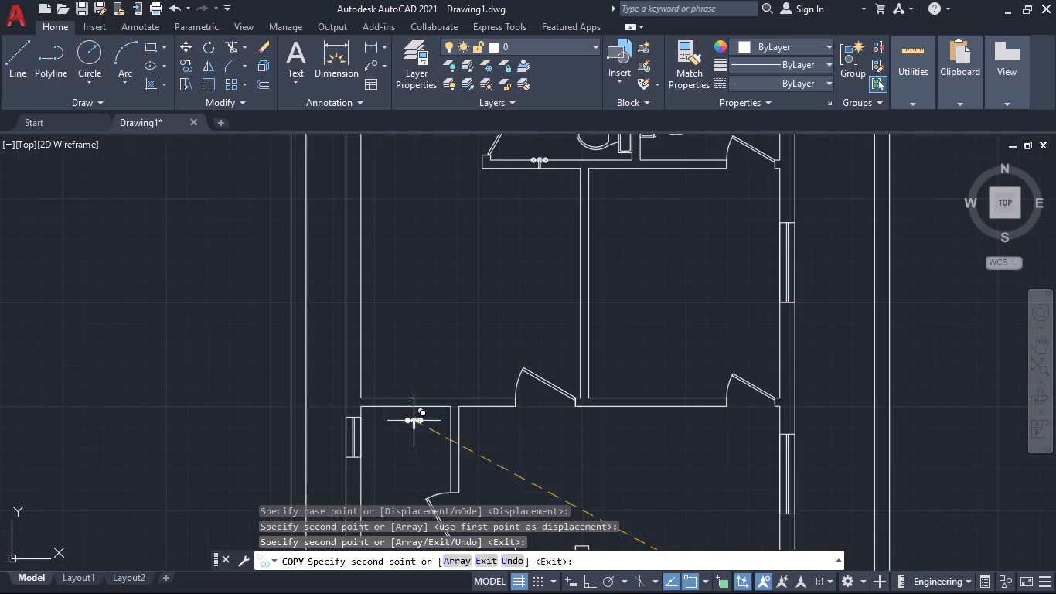
pyautogui.moveTo(397, 463); pyautogui.dragTo(453, 351, button='middle')
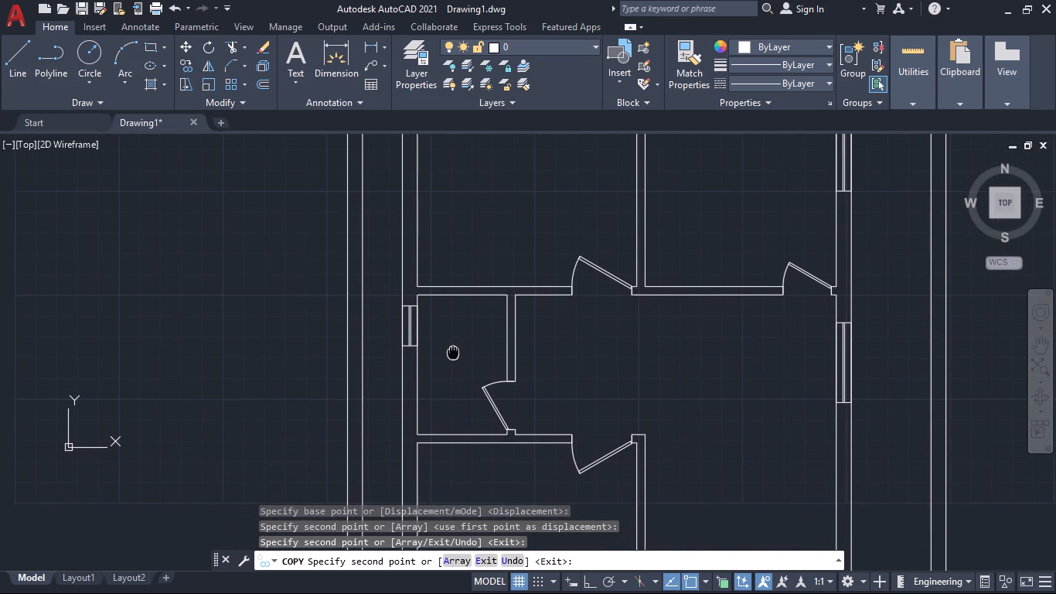
pyautogui.moveTo(453, 351); pyautogui.dragTo(458, 346, button='middle')
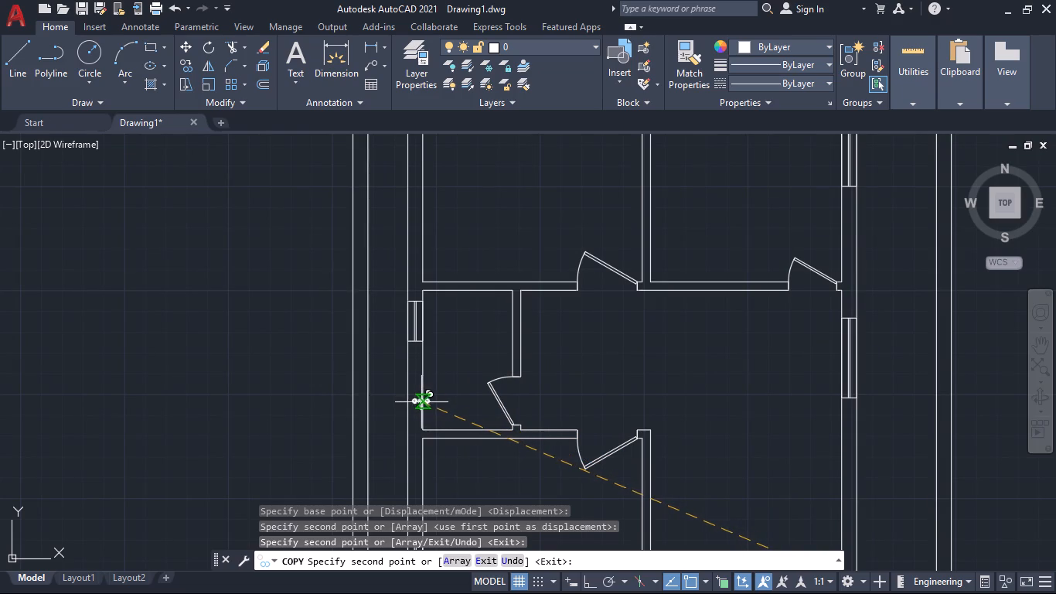
pyautogui.click(432, 402)
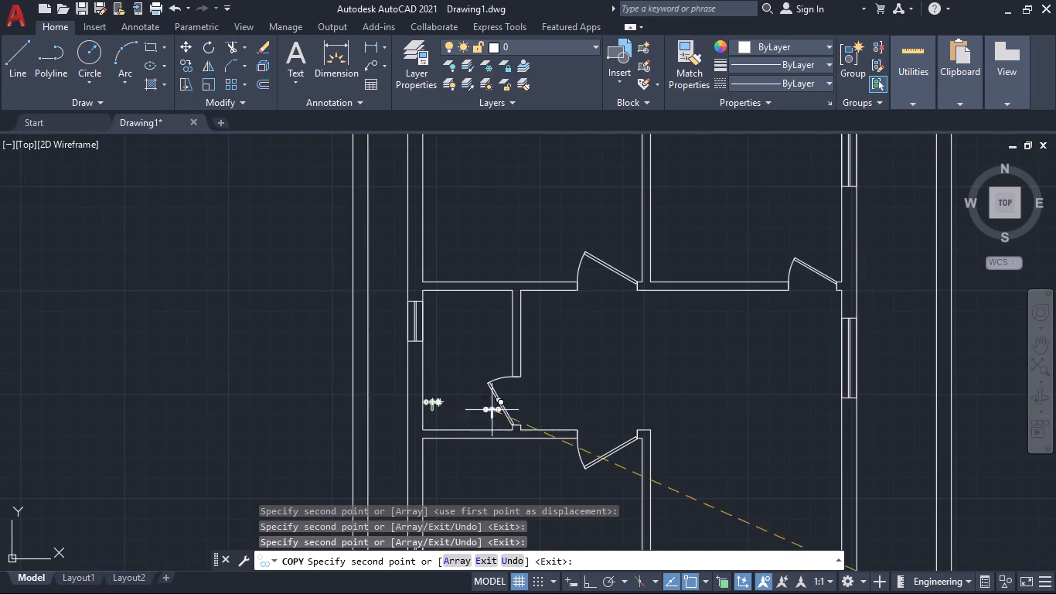
pyautogui.scroll(-2, 638, 403)
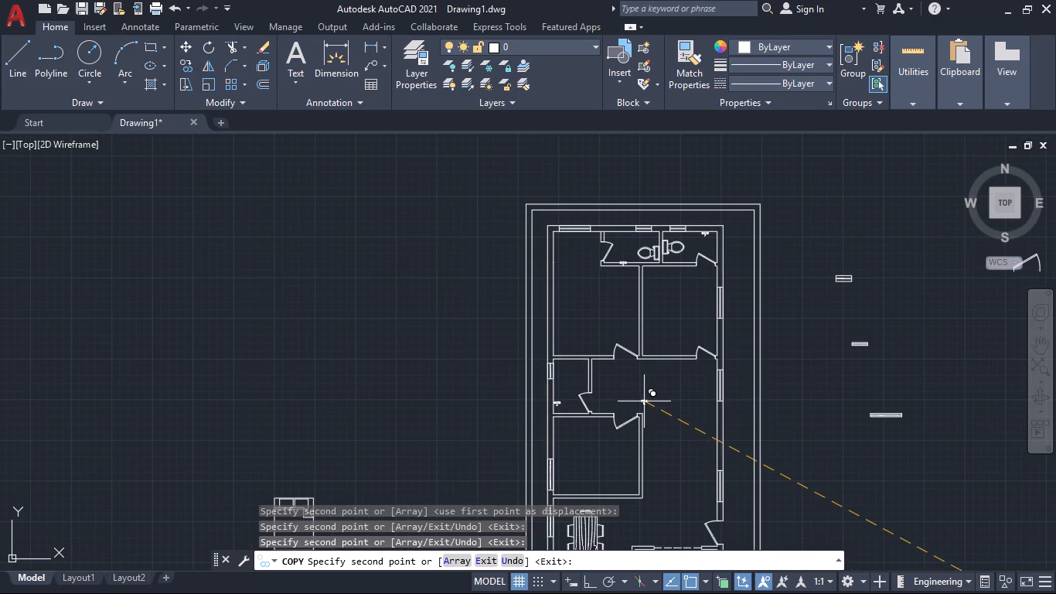
pyautogui.press('space')
# Rotate the small western bathroom's faucet 90° about its west handle's center so that the spout points east.
pyautogui.write('ro')
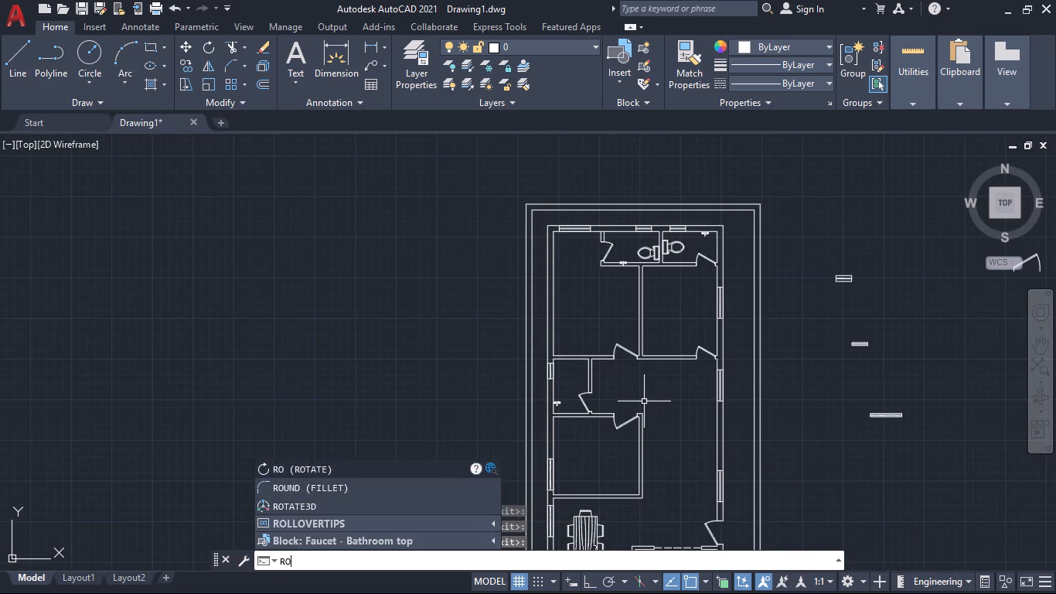
pyautogui.press('Return')
pyautogui.scroll(3, 568, 419)
pyautogui.click(524, 350)
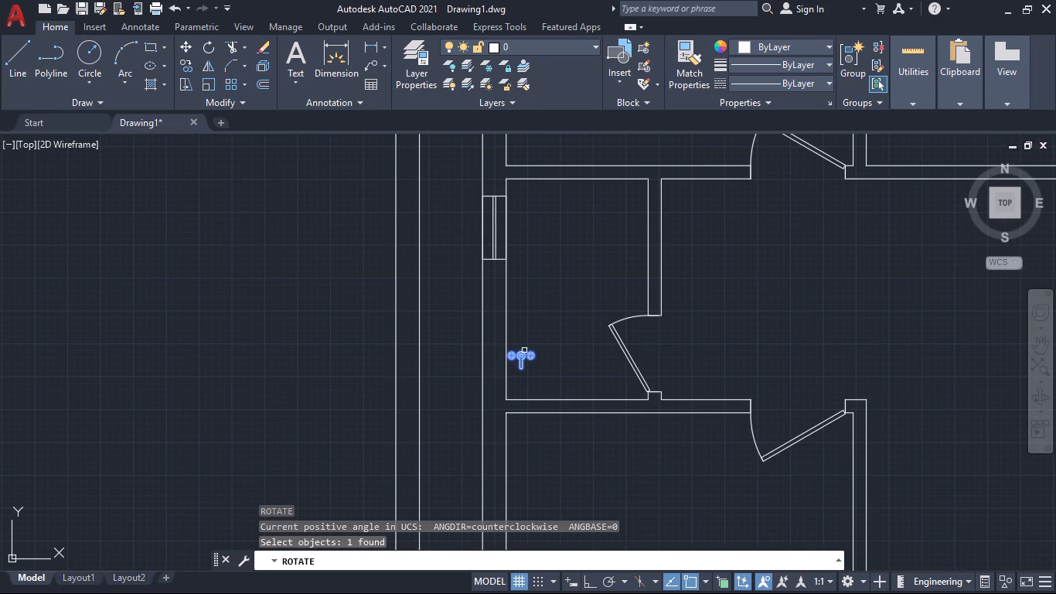
pyautogui.press('Return')
pyautogui.scroll(1, 526, 354)
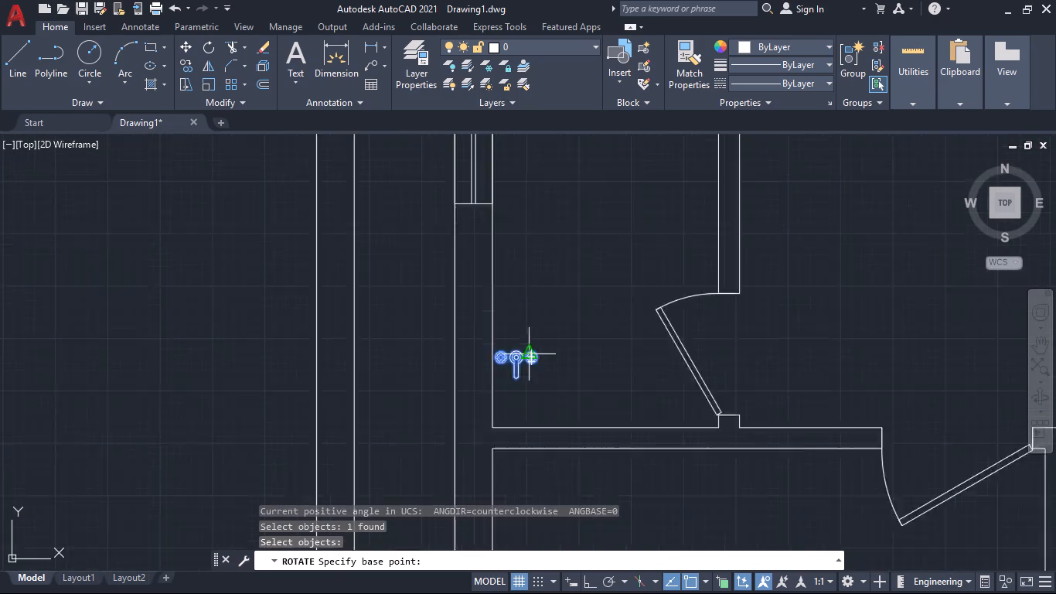
pyautogui.scroll(4, 526, 354)
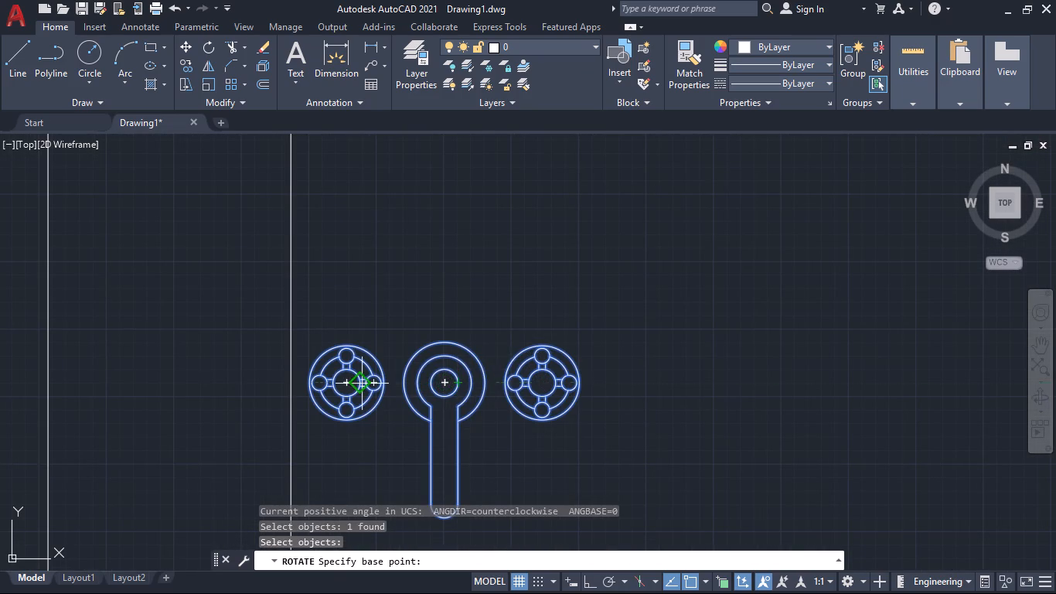
pyautogui.click(340, 384)
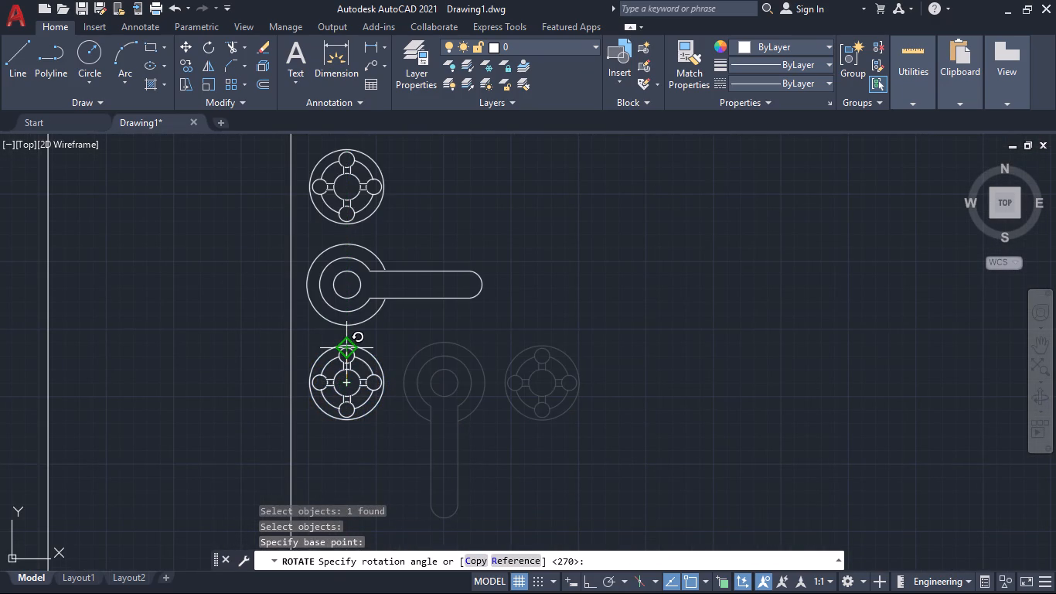
pyautogui.click(349, 347)
# With Ortho on, rotate the faucet on the northern bathroom's south wall 180° about a point just north of it.
pyautogui.scroll(-3, 462, 387)
pyautogui.scroll(-1, 551, 392)
pyautogui.moveTo(561, 309); pyautogui.dragTo(561, 310, button='middle')
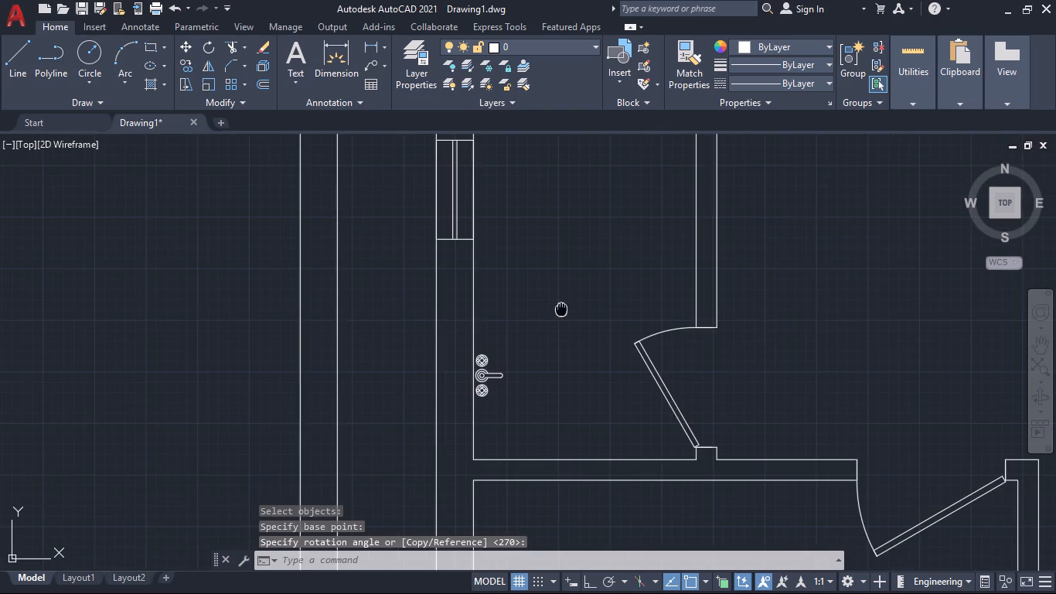
pyautogui.moveTo(561, 310); pyautogui.dragTo(445, 517, button='middle')
pyautogui.scroll(-3, 473, 414)
pyautogui.moveTo(553, 301); pyautogui.dragTo(540, 449, button='middle')
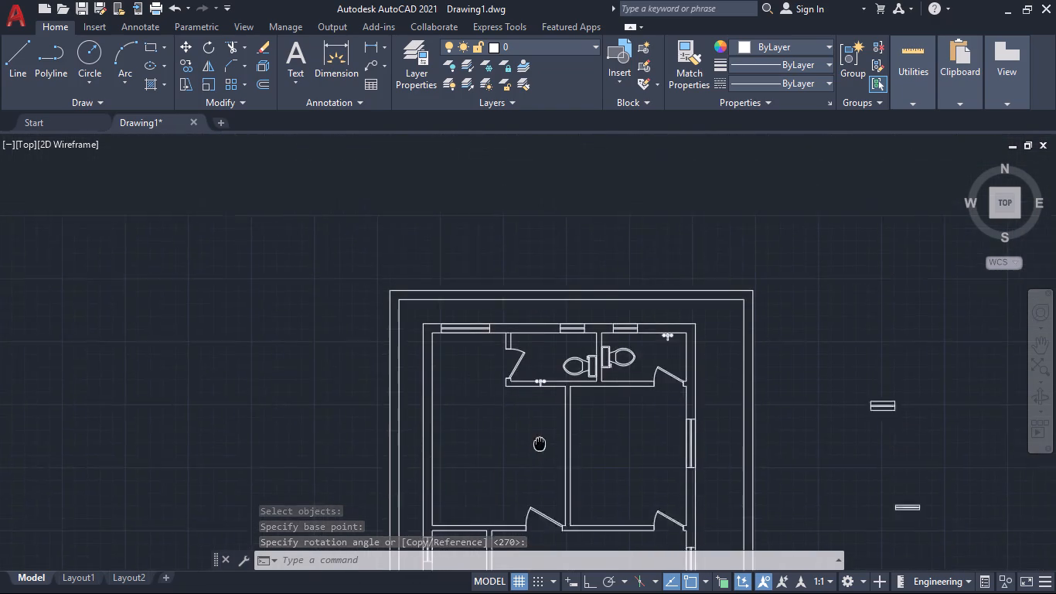
pyautogui.moveTo(540, 449); pyautogui.dragTo(541, 475, button='middle')
pyautogui.scroll(3, 537, 410)
pyautogui.press('Return')
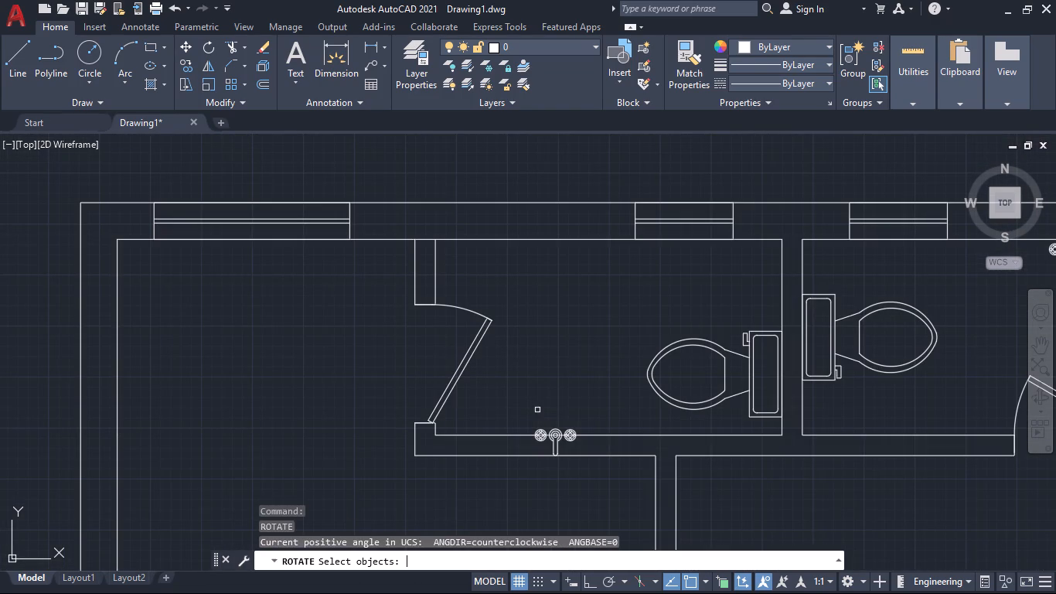
pyautogui.click(567, 433)
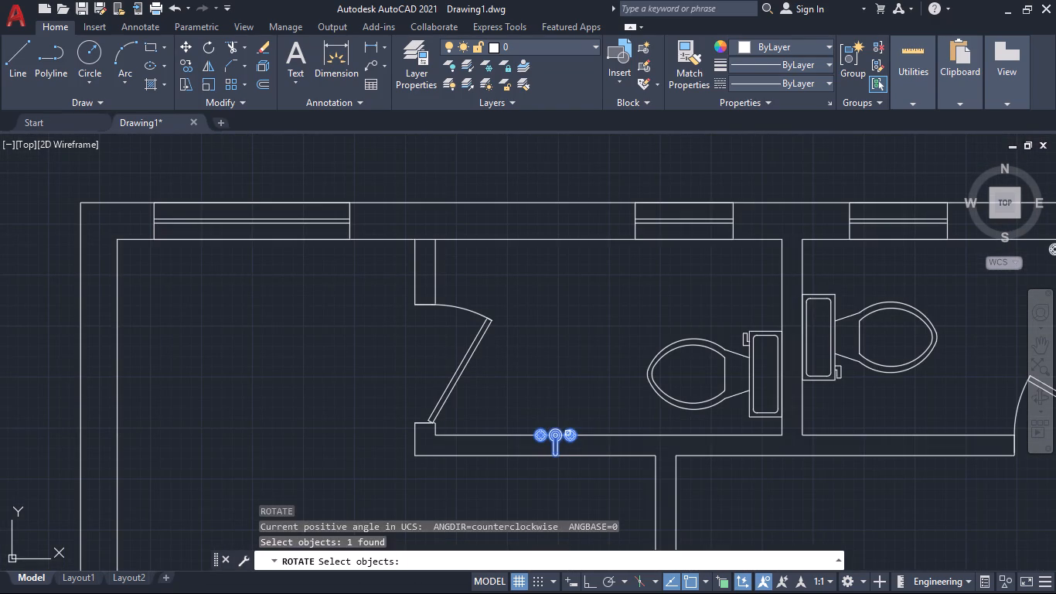
pyautogui.press('Return')
pyautogui.scroll(3, 580, 427)
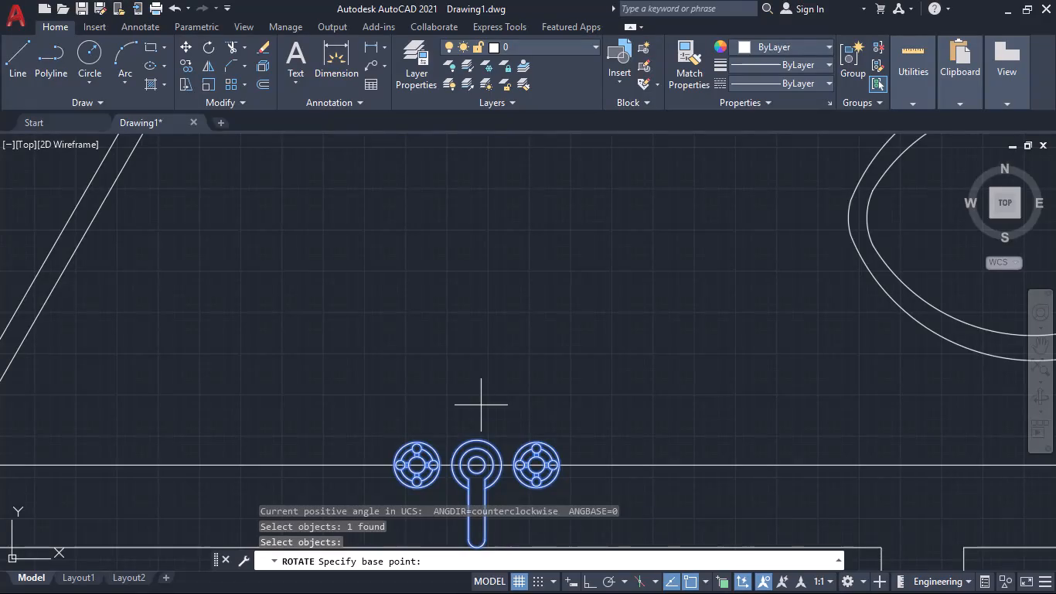
pyautogui.click(476, 386)
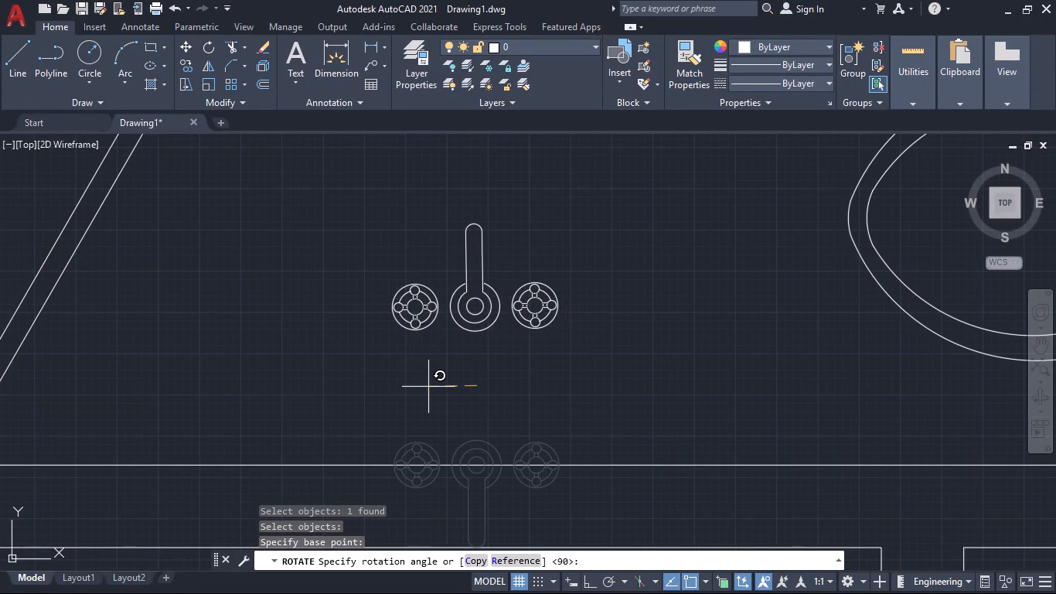
pyautogui.click(590, 581)
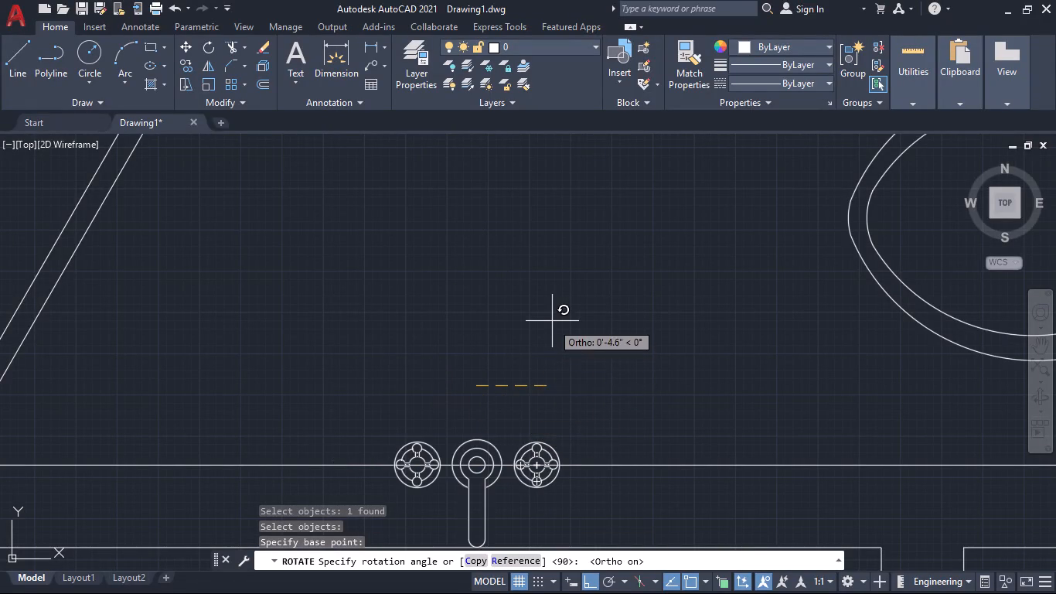
pyautogui.click(314, 292)
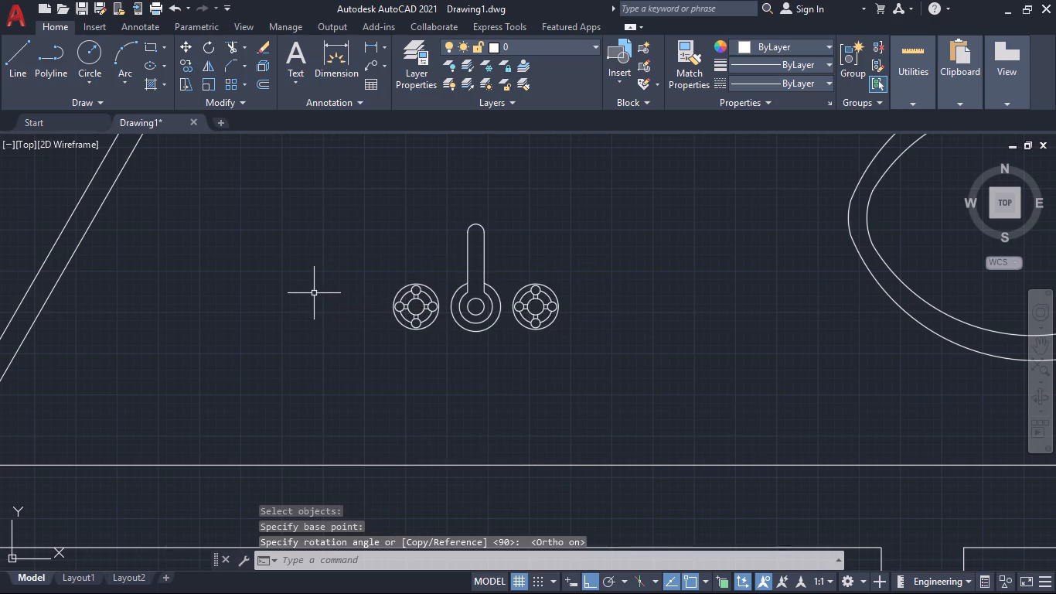
# Move the northern bathroom's rotated faucet straight south from the bottom of its spout circle to just above the south wall.
pyautogui.scroll(-2, 577, 392)
pyautogui.scroll(2, 579, 393)
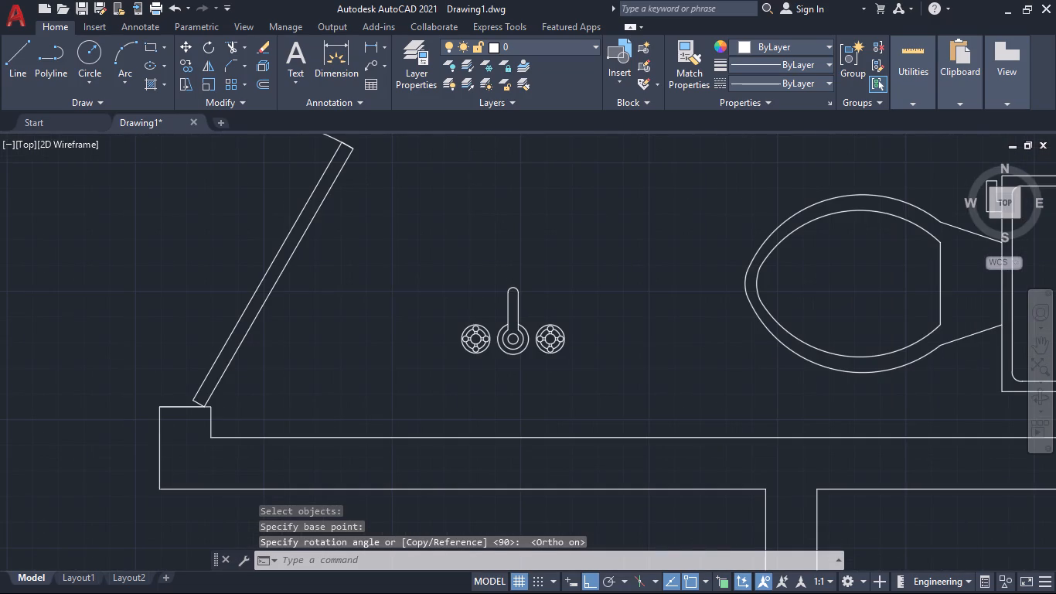
pyautogui.press('m')
pyautogui.press('Return')
pyautogui.click(492, 315)
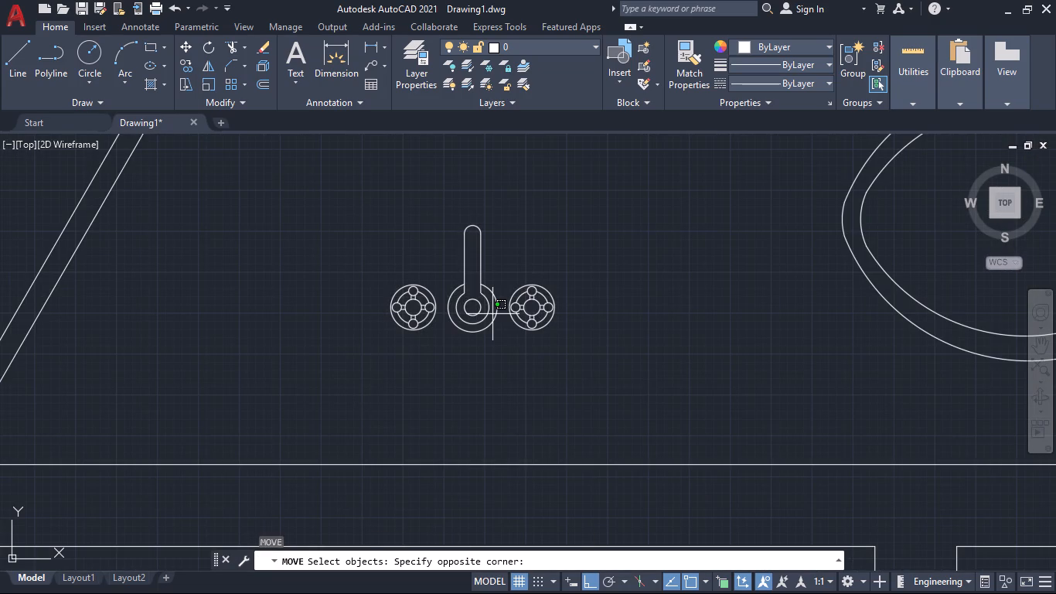
pyautogui.moveTo(492, 314); pyautogui.dragTo(475, 350)
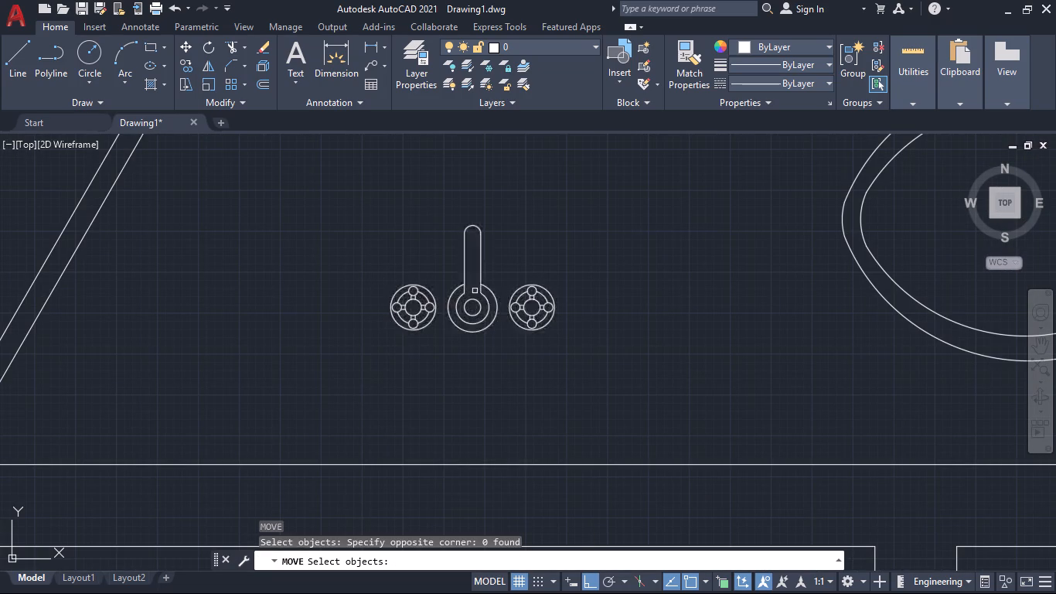
pyautogui.click(649, 319)
pyautogui.click(428, 279)
pyautogui.press('Return')
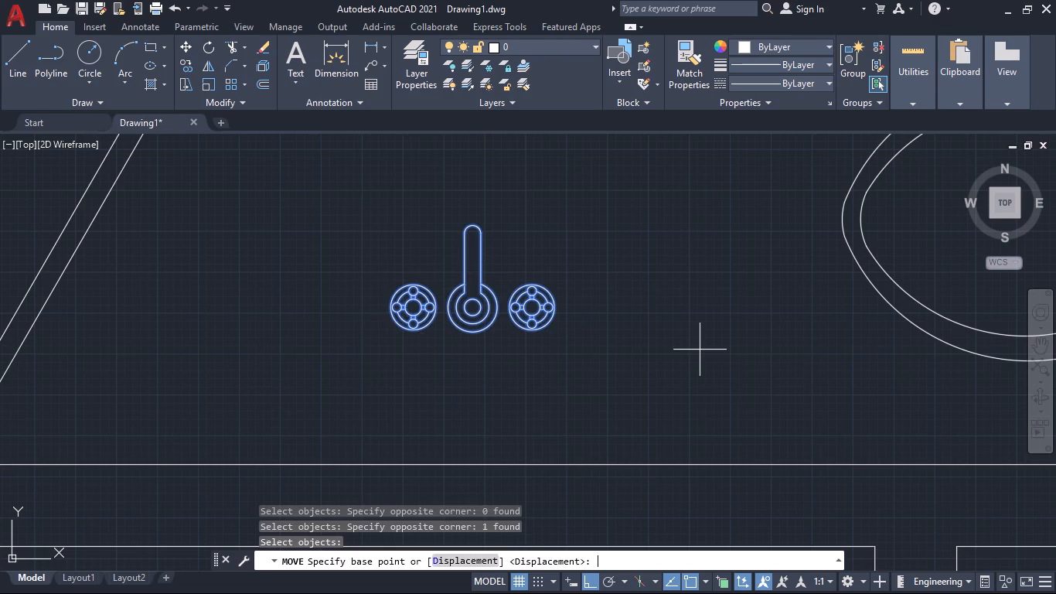
pyautogui.click(469, 336)
pyautogui.click(472, 451)
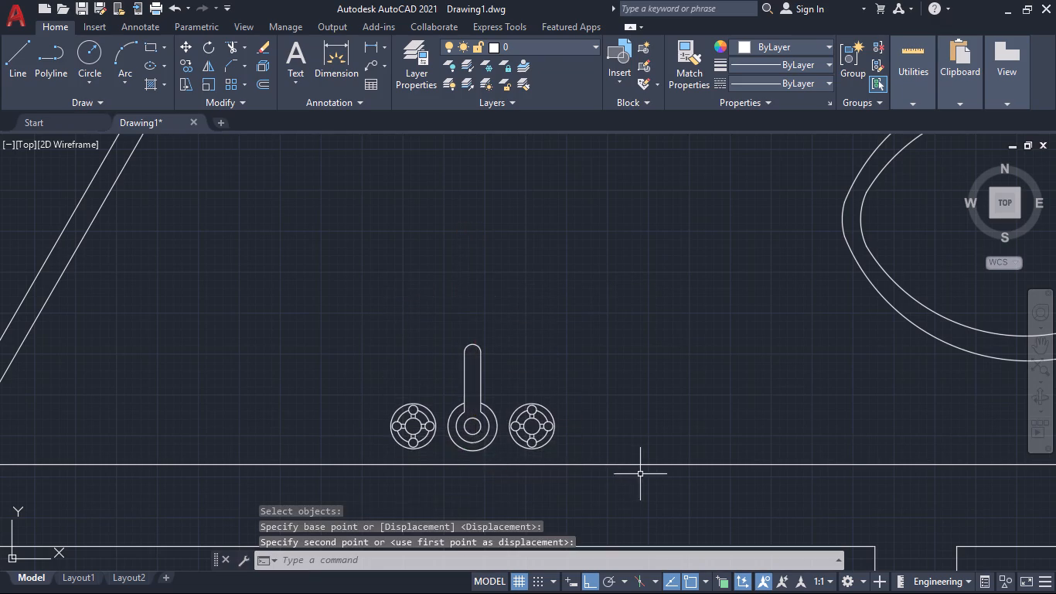
# With Ortho off, copy the bed by its northwest corner onto the west wall, beside the window, of the bedroom south of the small western bathroom.
pyautogui.scroll(-4, 642, 474)
pyautogui.moveTo(635, 516); pyautogui.dragTo(632, 393, button='middle')
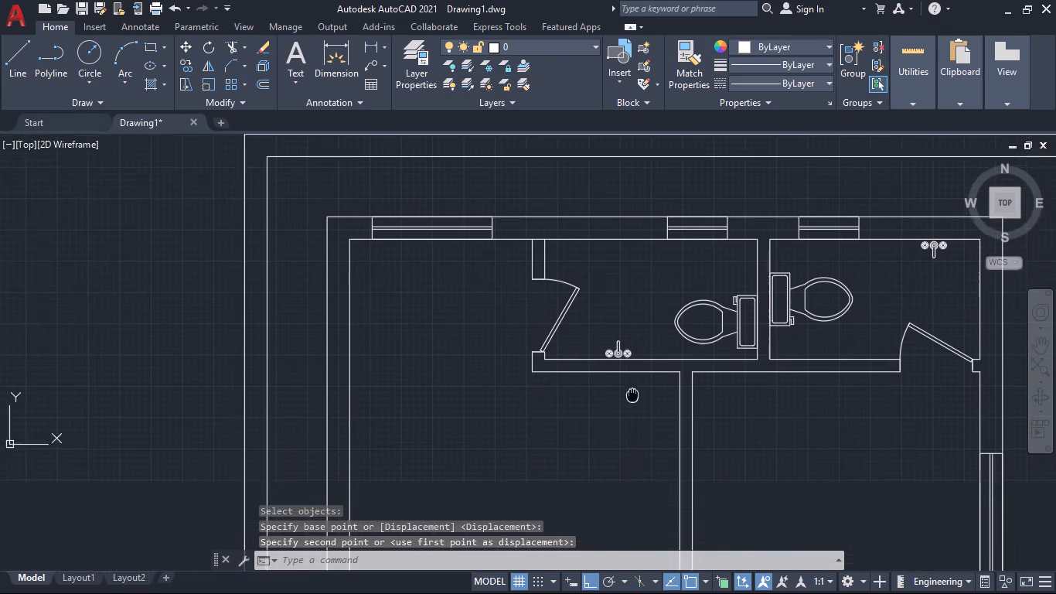
pyautogui.moveTo(632, 393); pyautogui.dragTo(631, 382, button='middle')
pyautogui.scroll(-3, 631, 389)
pyautogui.moveTo(614, 434); pyautogui.dragTo(587, 357, button='middle')
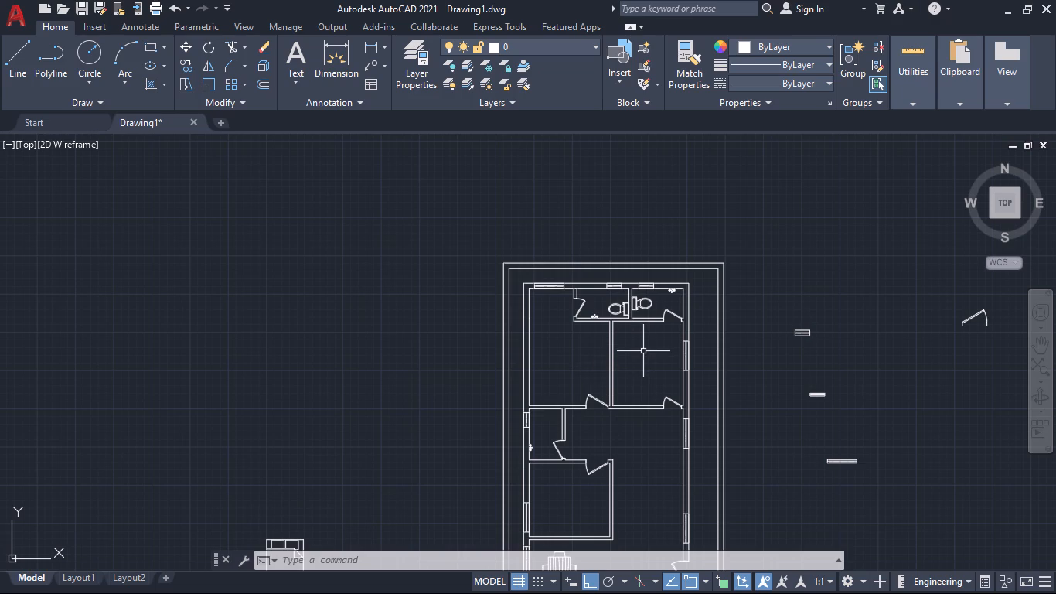
pyautogui.scroll(-1, 635, 353)
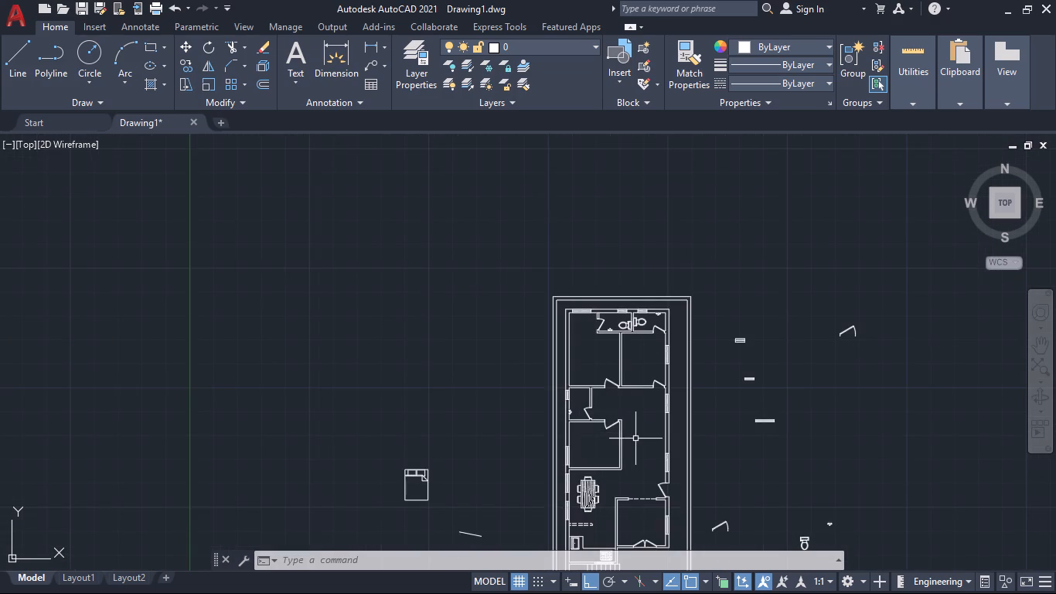
pyautogui.moveTo(639, 439); pyautogui.dragTo(652, 364, button='middle')
pyautogui.scroll(2, 632, 393)
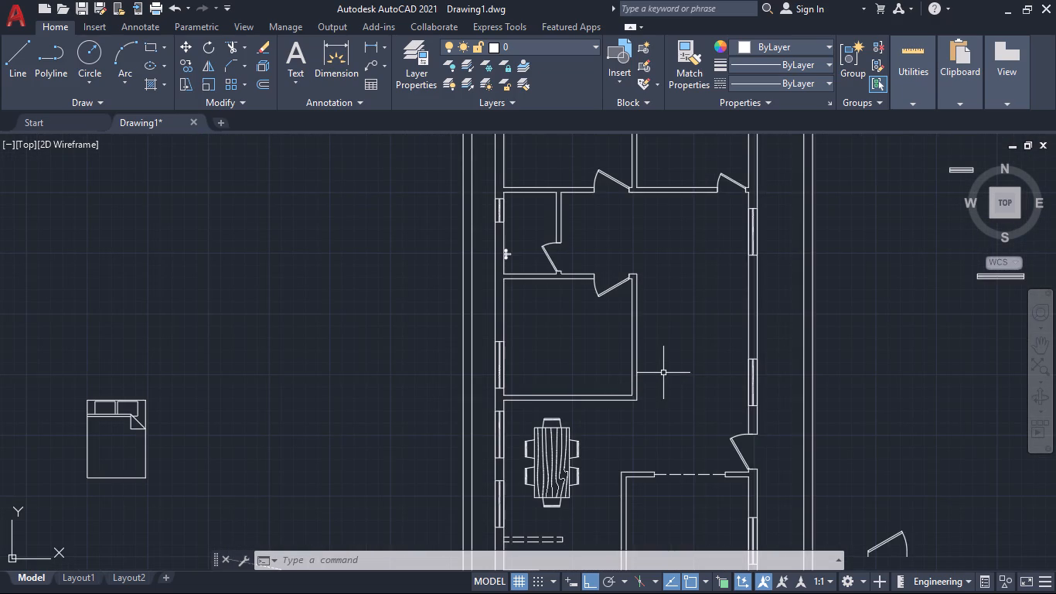
pyautogui.scroll(-2, 615, 344)
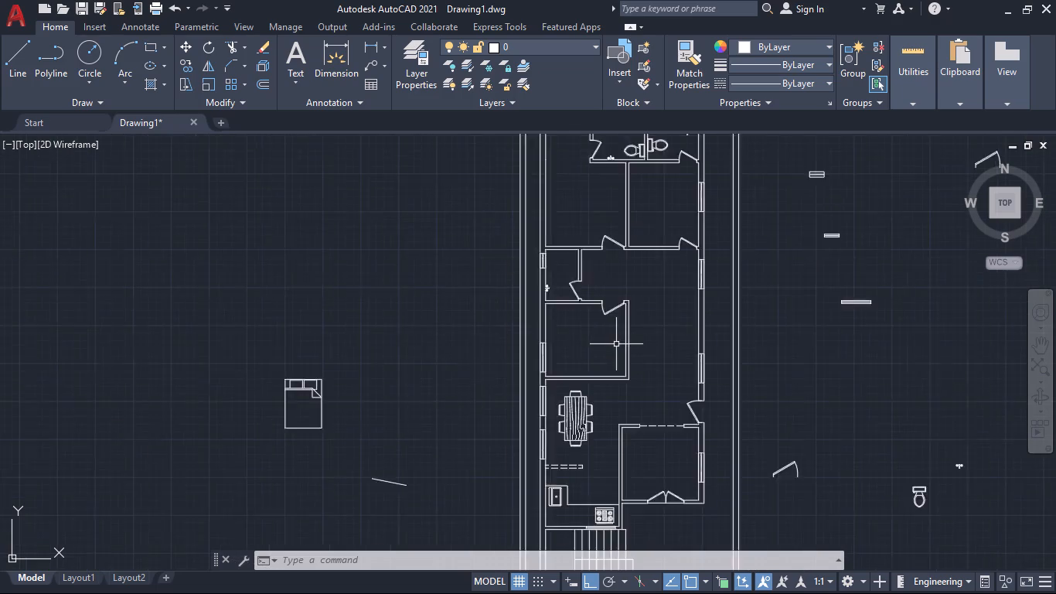
pyautogui.click(465, 403)
pyautogui.click(359, 348)
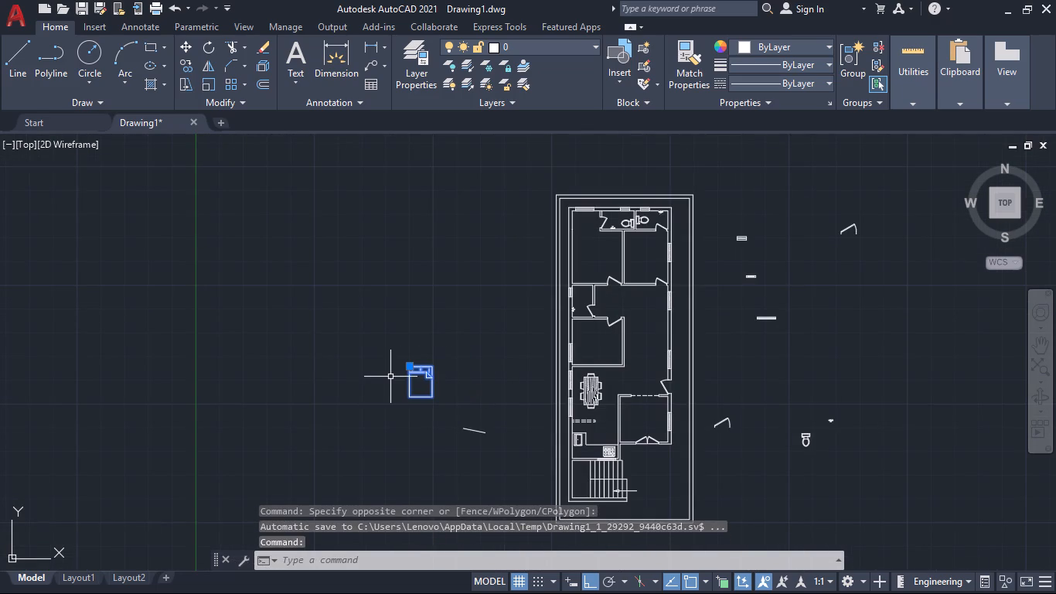
pyautogui.write('cp')
pyautogui.press('Return')
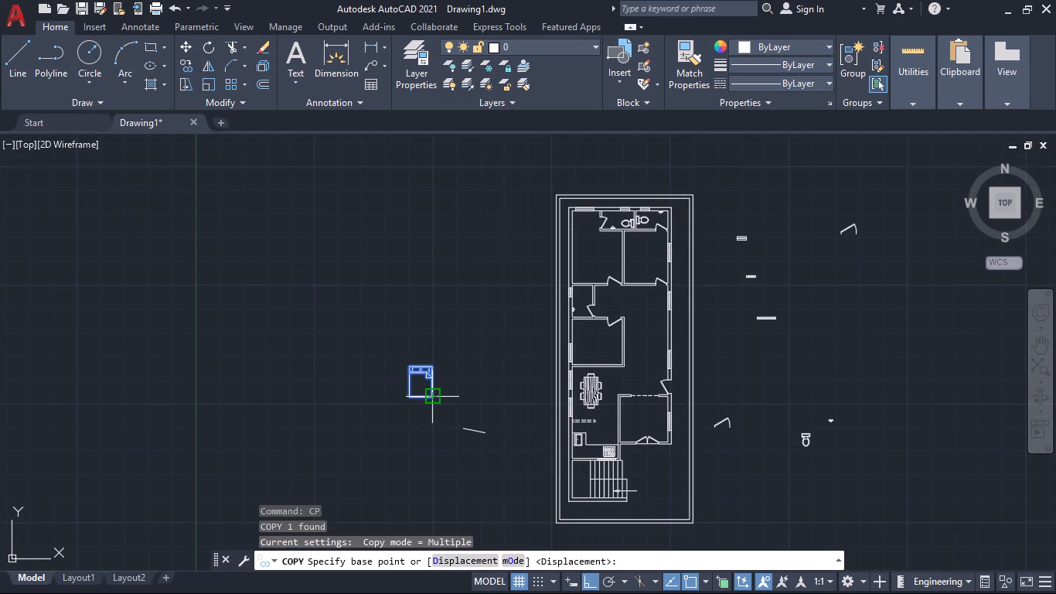
pyautogui.scroll(3, 387, 363)
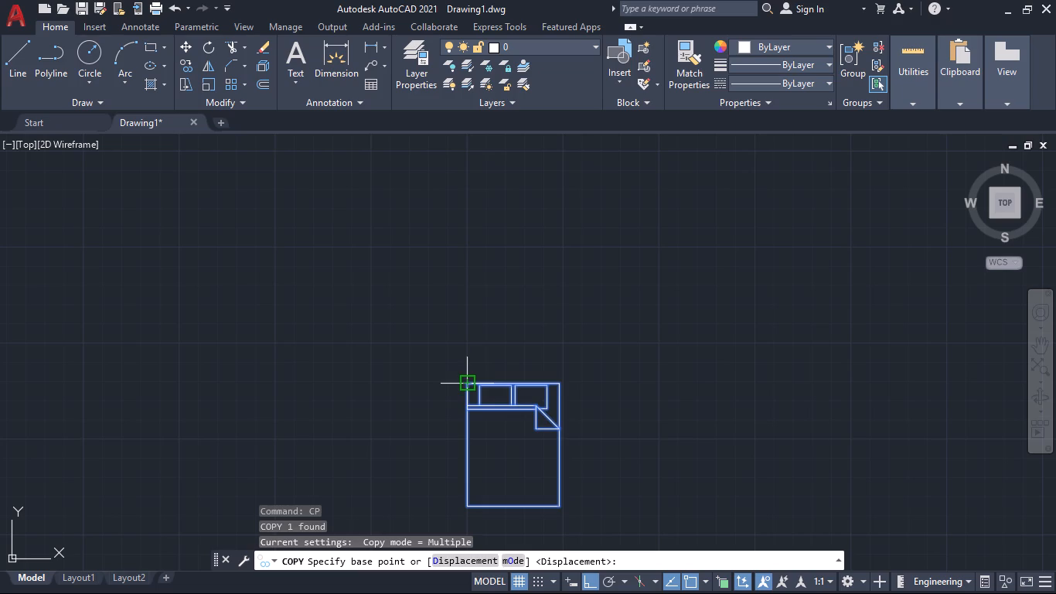
pyautogui.click(469, 385)
pyautogui.scroll(-2, 772, 378)
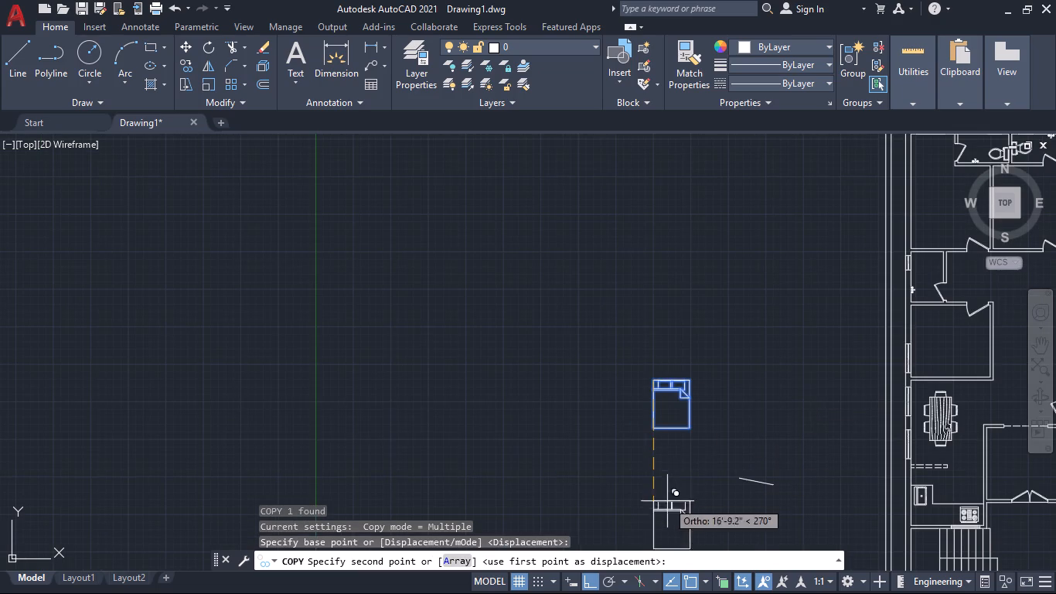
pyautogui.click(594, 577)
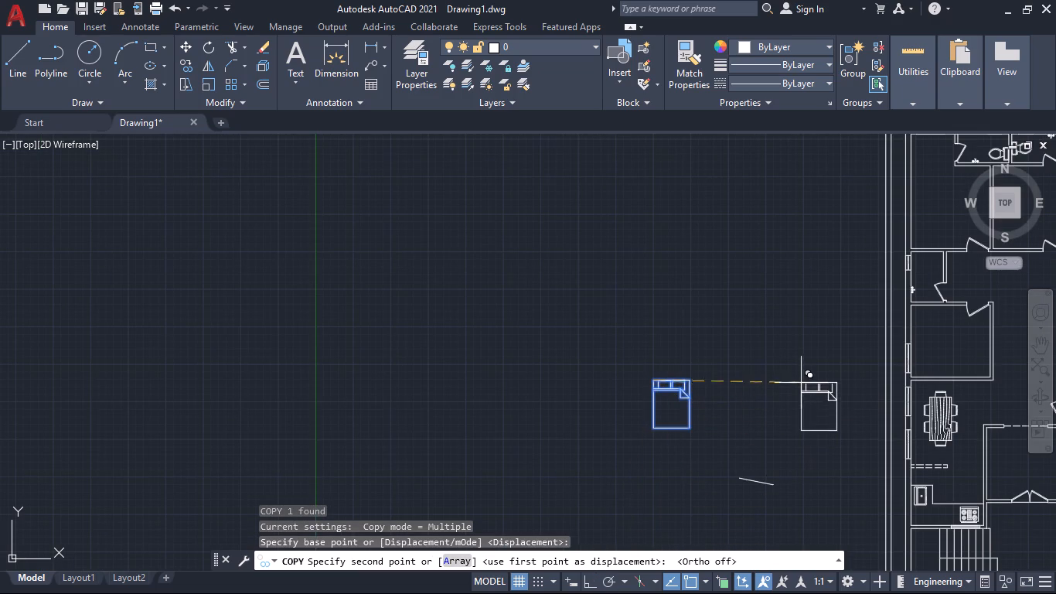
pyautogui.moveTo(806, 367); pyautogui.dragTo(521, 390, button='middle')
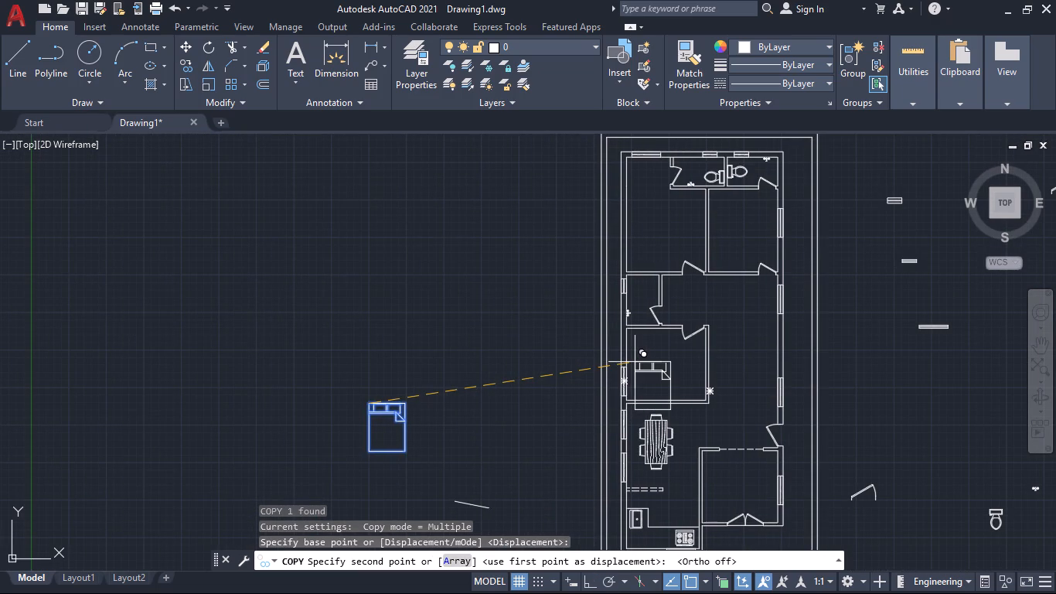
pyautogui.scroll(1, 635, 362)
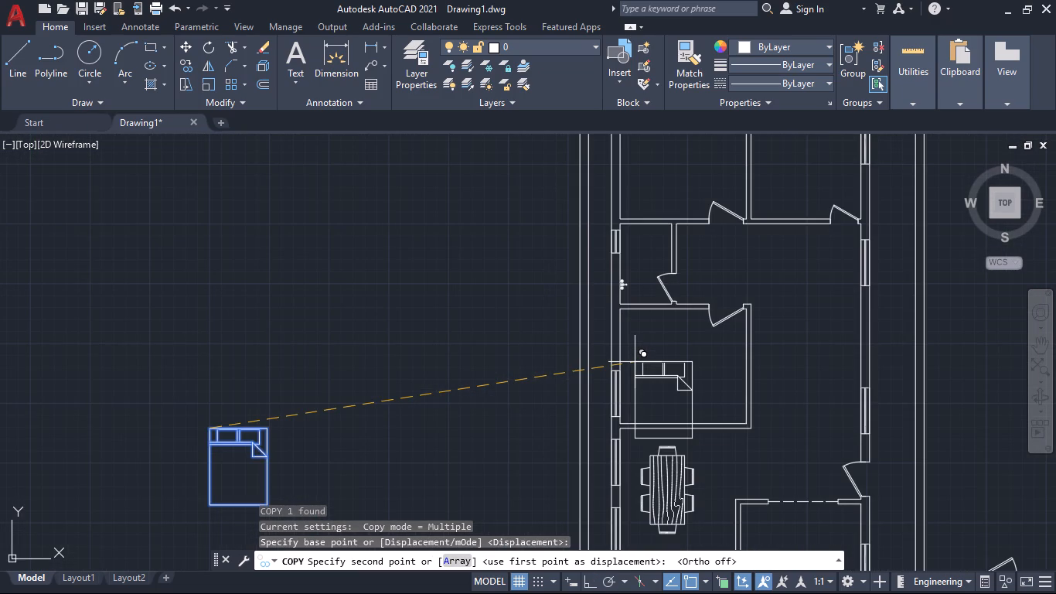
pyautogui.scroll(2, 635, 362)
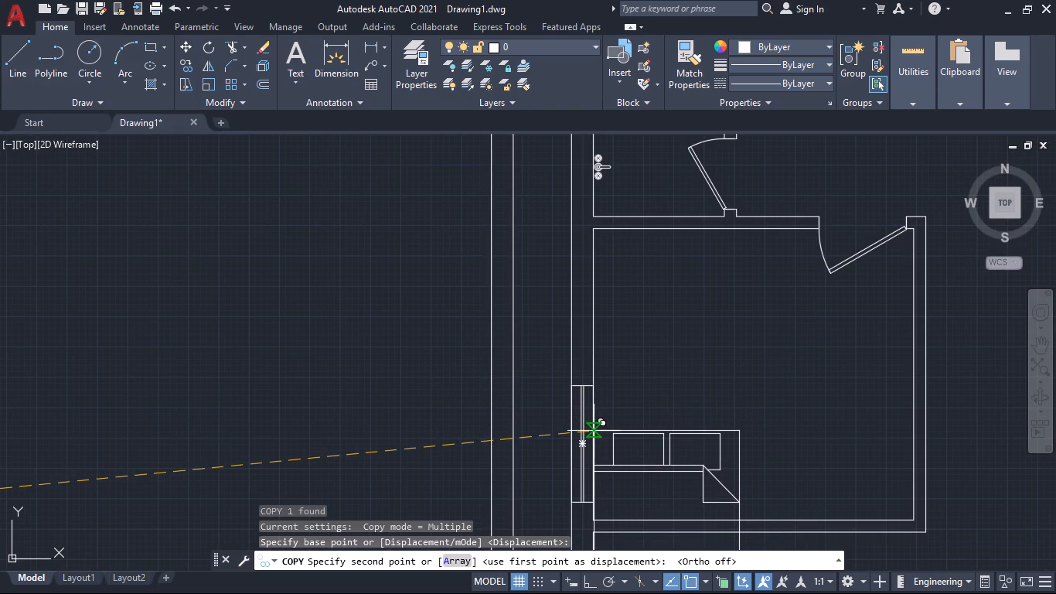
pyautogui.click(593, 472)
# Place two more bed copies: on the northwestern bedroom's west wall near its south end and on the northeastern bedroom's west wall.
pyautogui.scroll(-3, 704, 384)
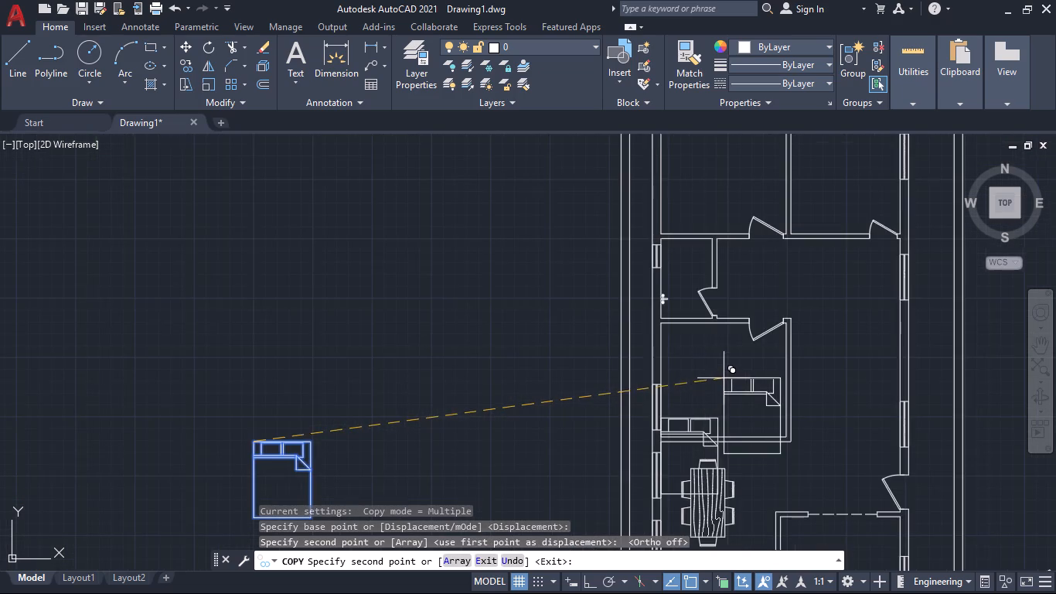
pyautogui.moveTo(776, 326); pyautogui.dragTo(771, 437, button='middle')
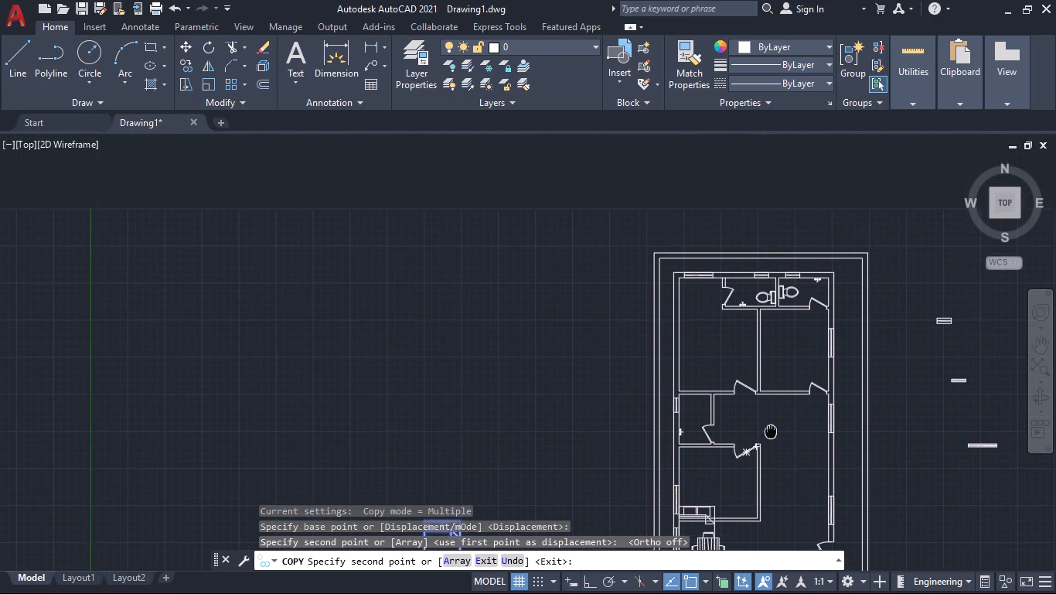
pyautogui.moveTo(771, 437); pyautogui.dragTo(768, 463, button='middle')
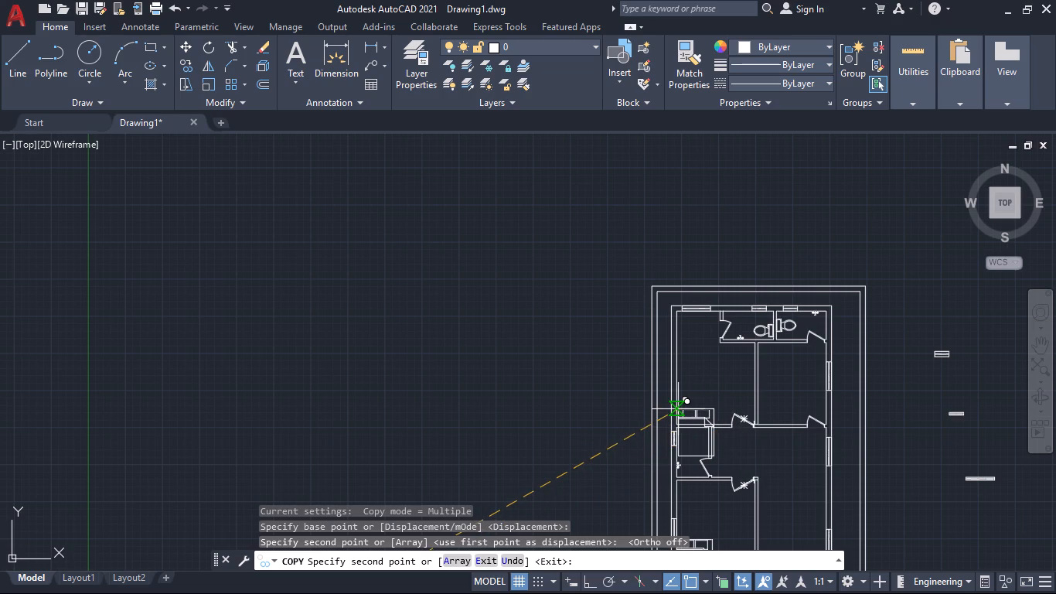
pyautogui.scroll(4, 677, 409)
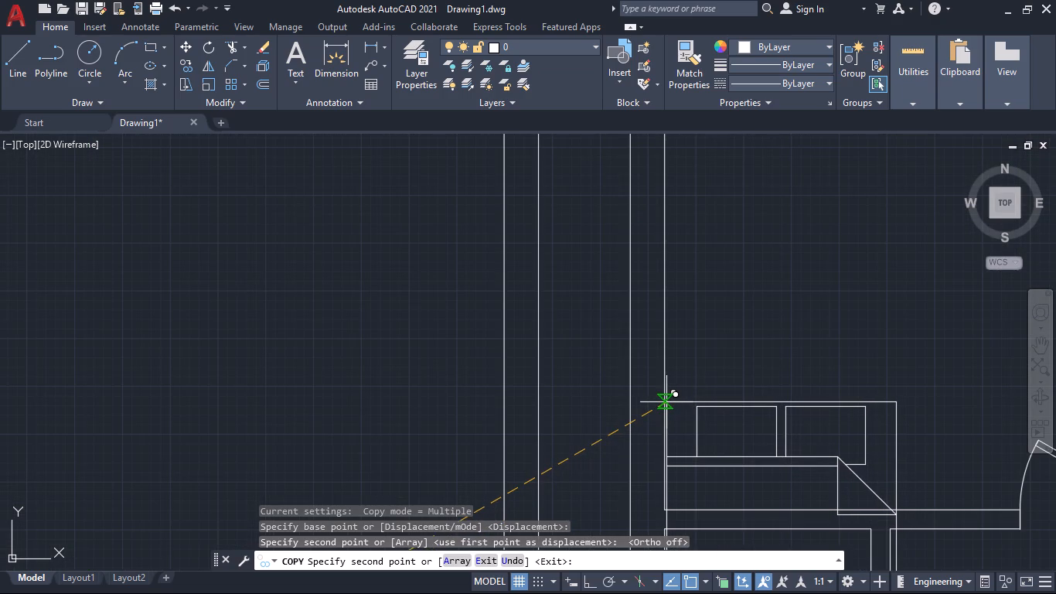
pyautogui.click(664, 406)
pyautogui.scroll(-1, 733, 374)
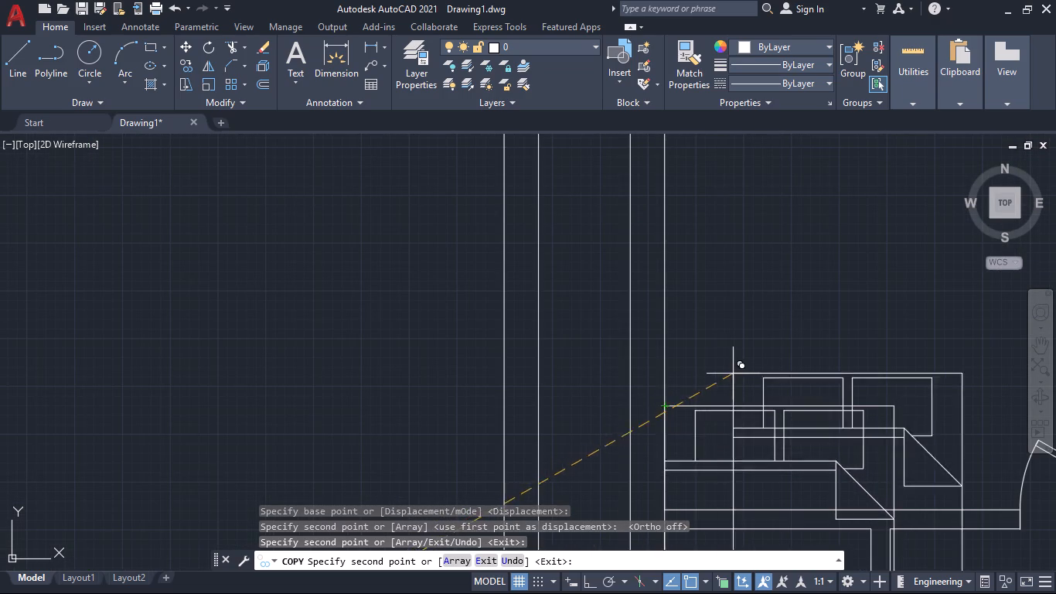
pyautogui.scroll(-4, 733, 374)
pyautogui.scroll(3, 789, 364)
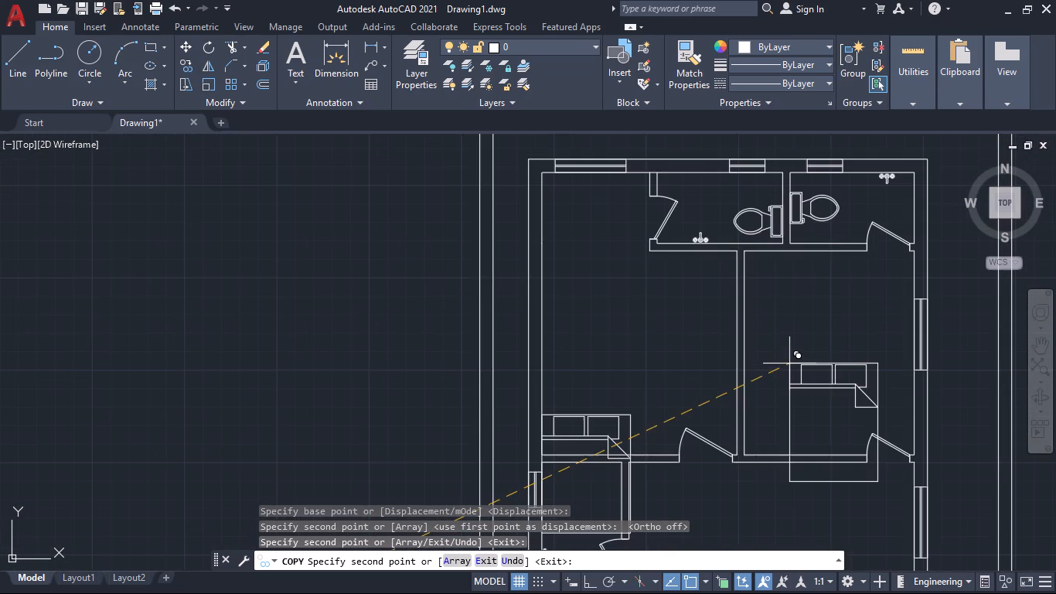
pyautogui.click(747, 353)
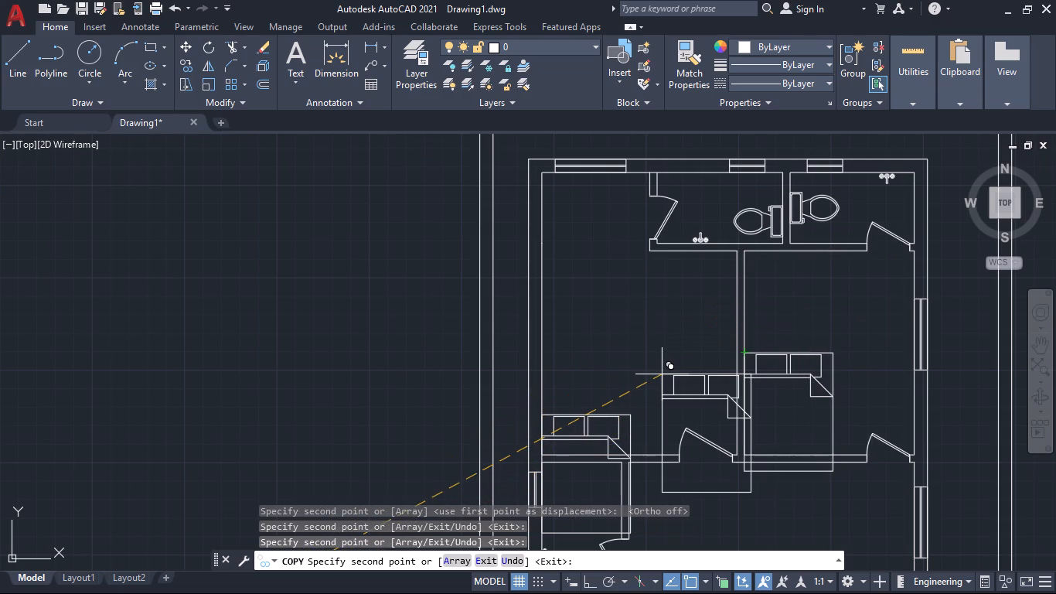
pyautogui.press('Escape')
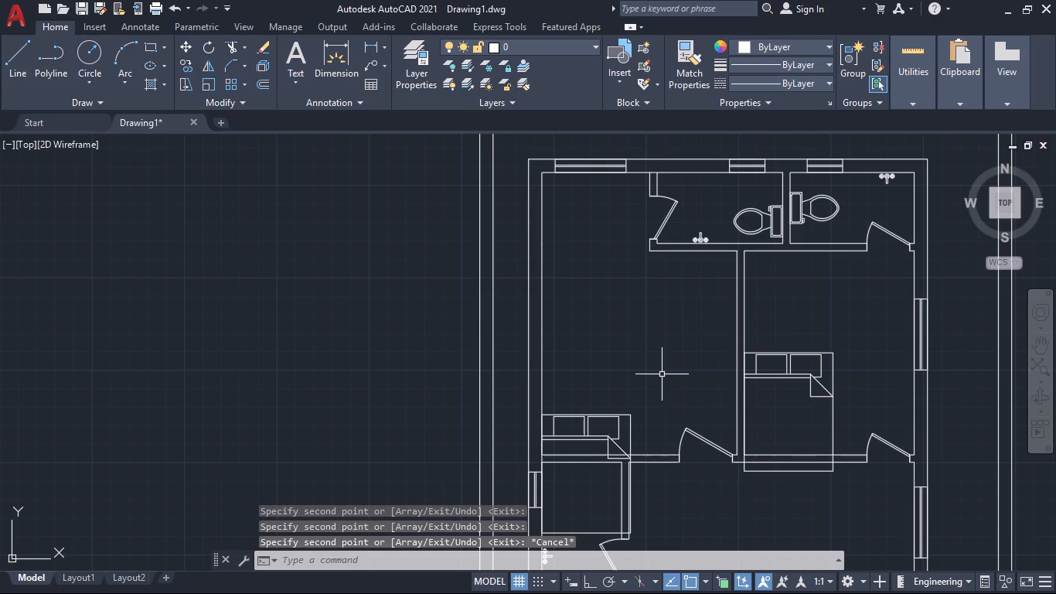
# Rotate the northeastern bedroom's bed 90° counterclockwise about its northwest corner so that the pillows lie against the west wall.
pyautogui.write('ro')
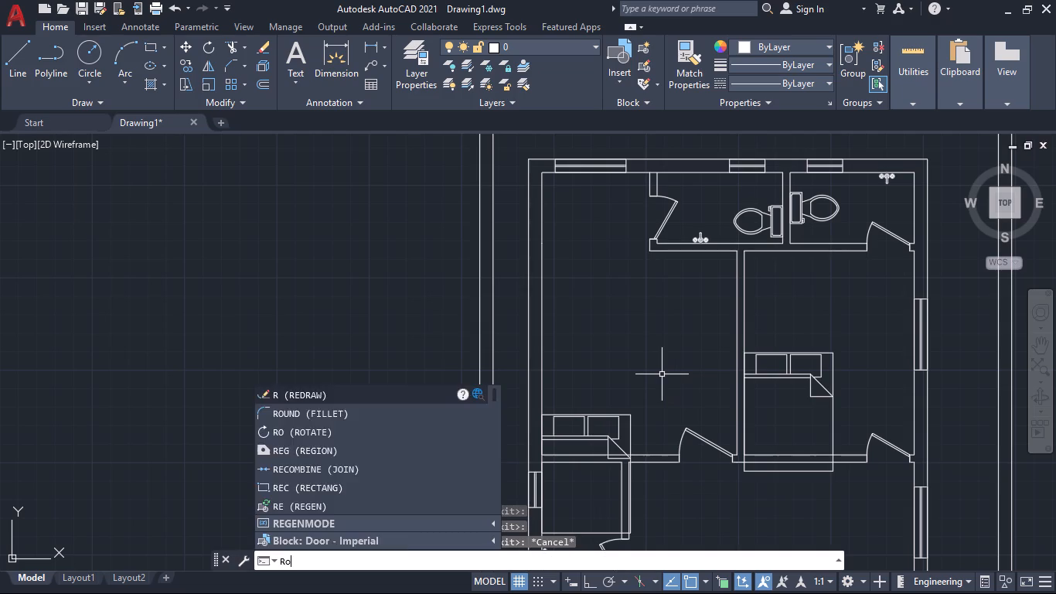
pyautogui.press('Return')
pyautogui.click(799, 364)
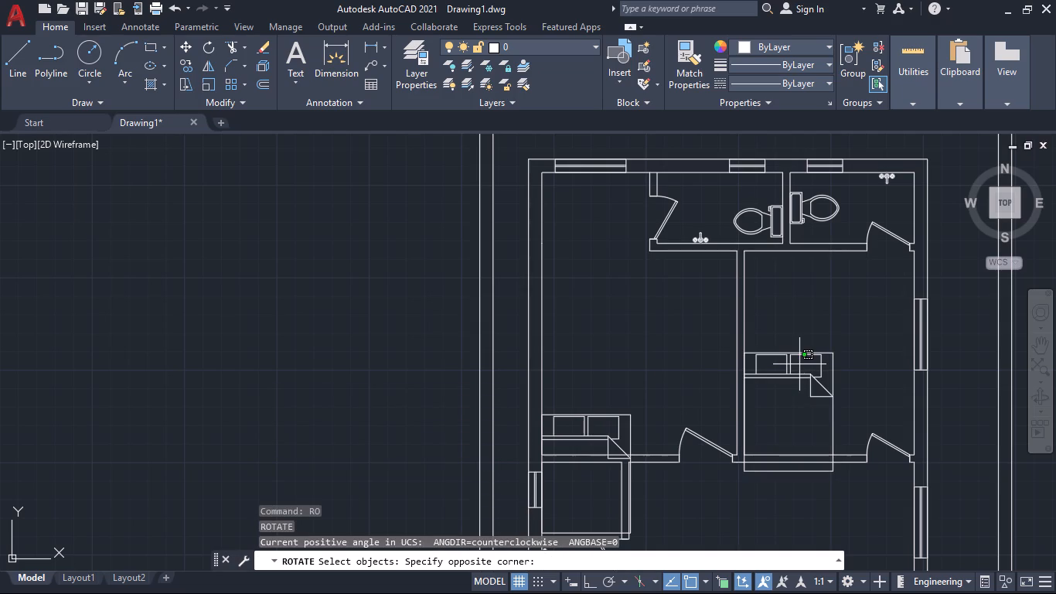
pyautogui.click(791, 375)
pyautogui.press('Return')
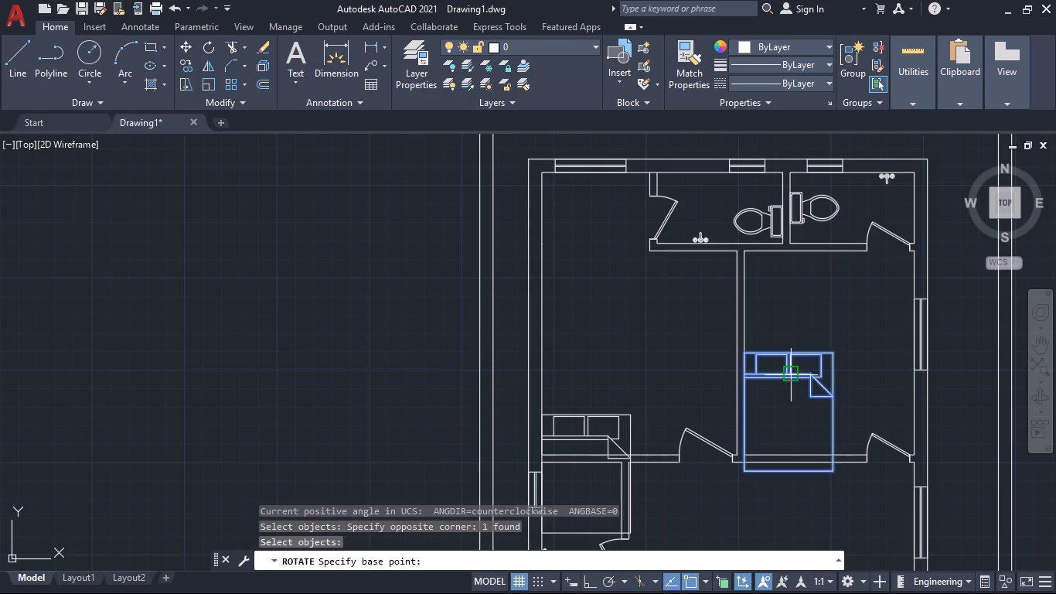
pyautogui.click(740, 350)
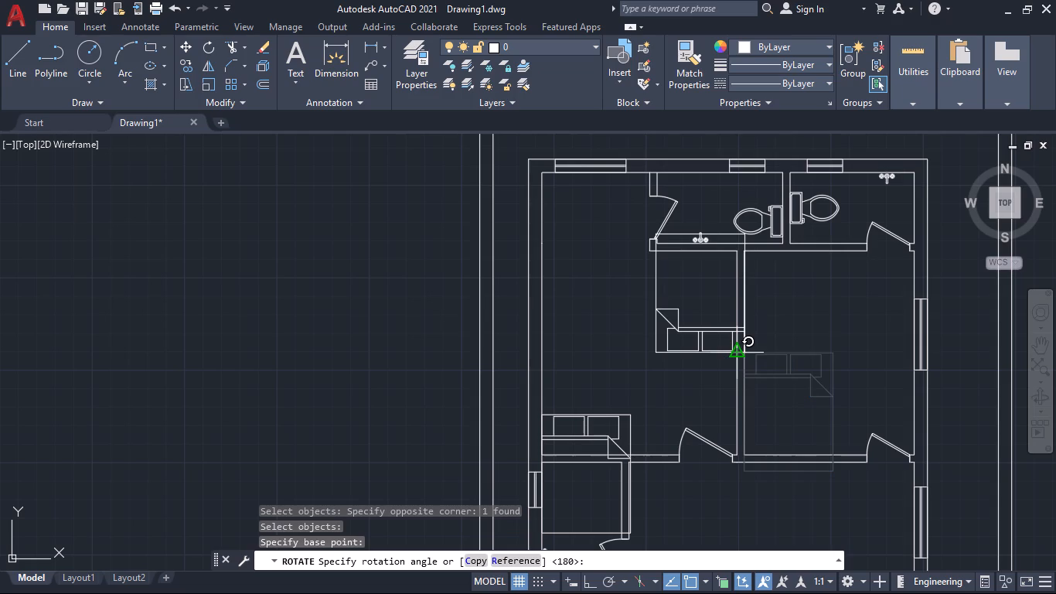
pyautogui.click(744, 302)
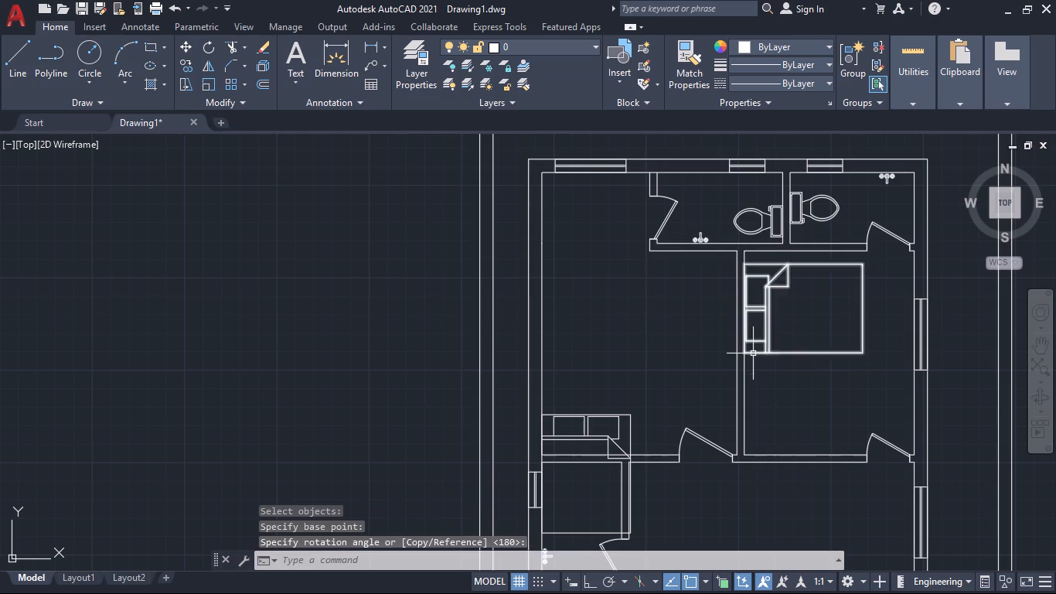
# With Ortho on, rotate the northwestern bedroom's bed 90° counterclockwise about its northwest corner so the pillows lie against the west wall.
pyautogui.scroll(-1, 758, 370)
pyautogui.moveTo(765, 381); pyautogui.dragTo(734, 415, button='middle')
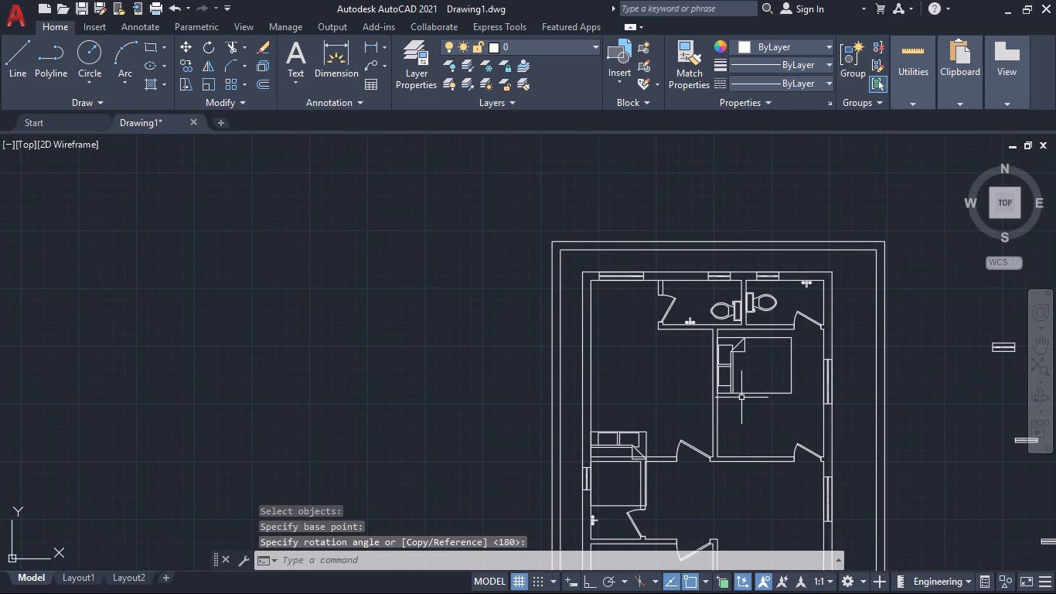
pyautogui.press('space')
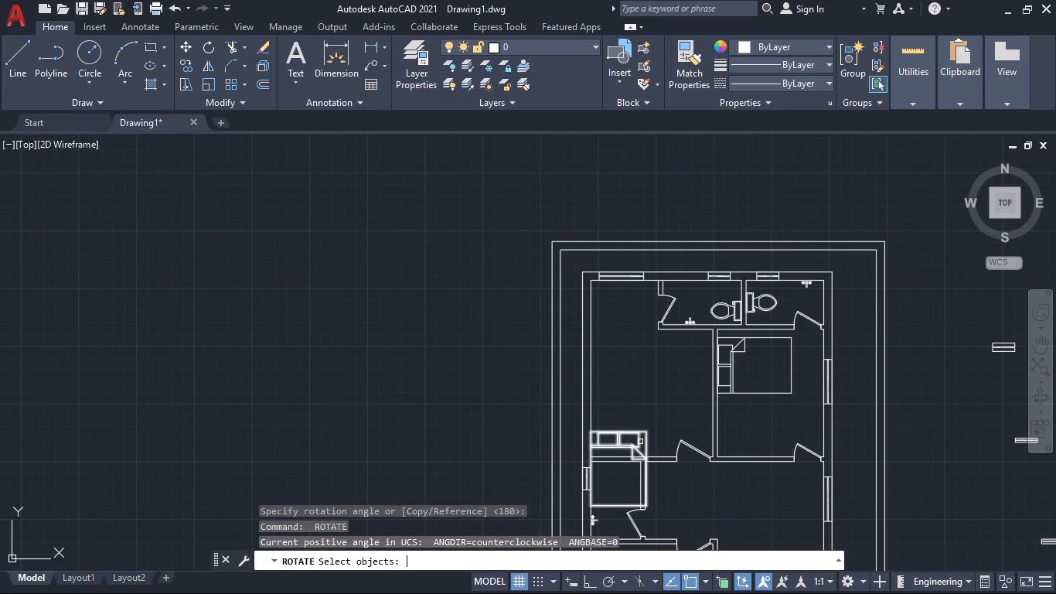
pyautogui.click(618, 434)
pyautogui.press('Return')
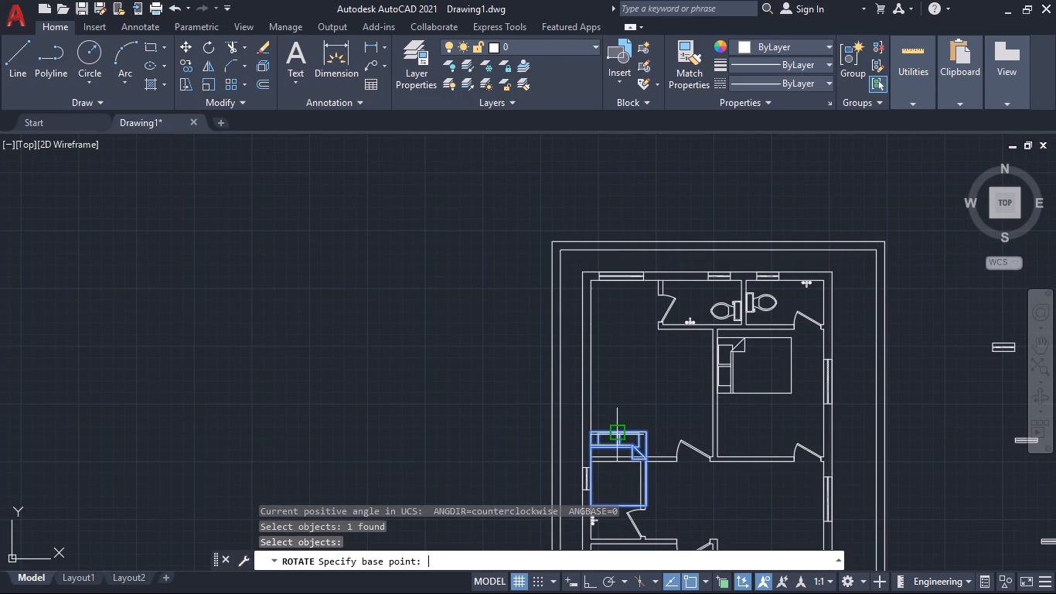
pyautogui.scroll(6, 582, 432)
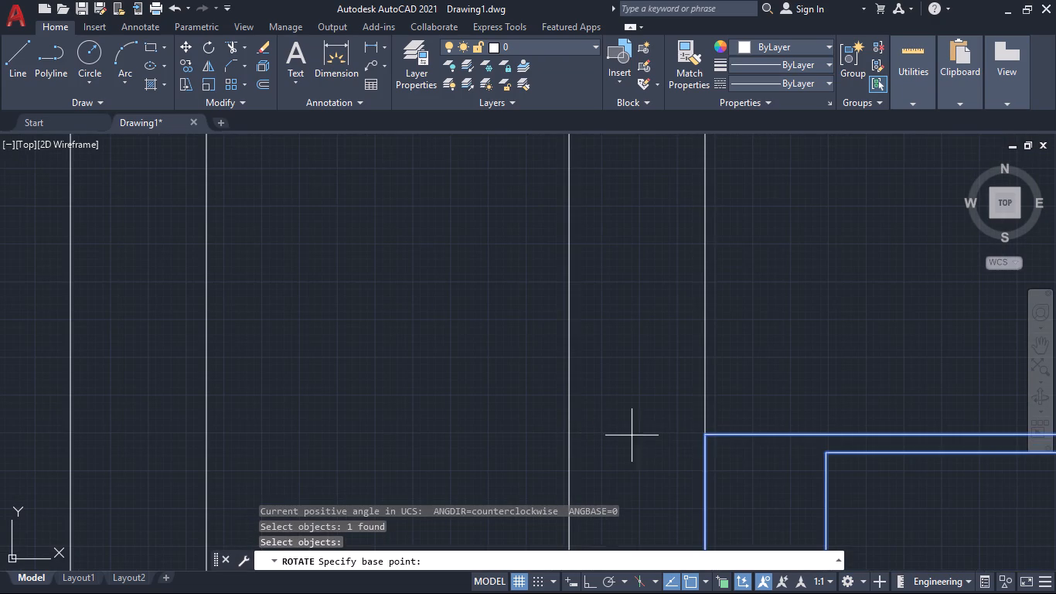
pyautogui.click(706, 435)
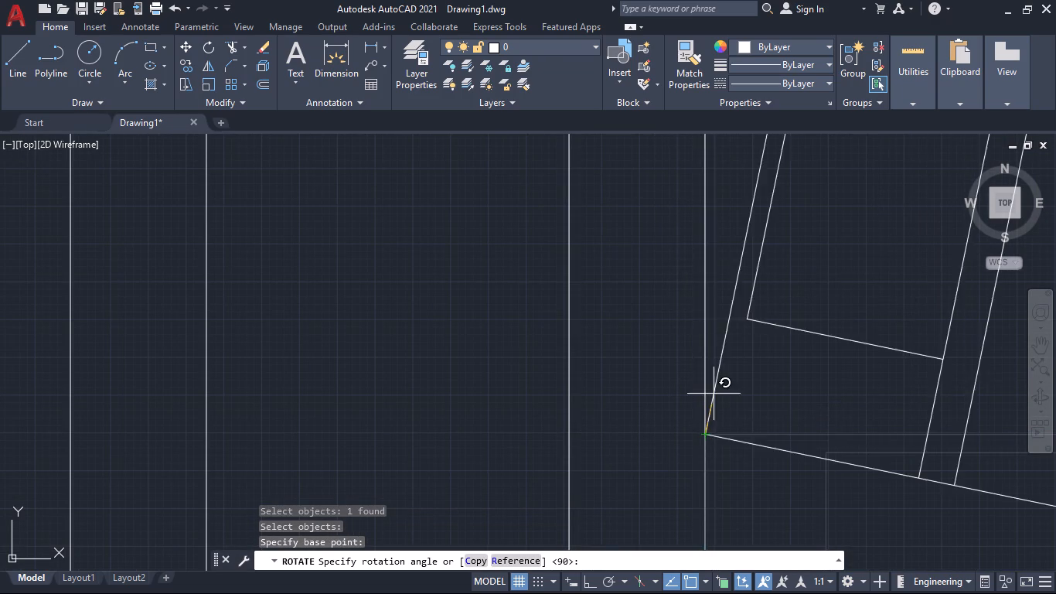
pyautogui.click(585, 586)
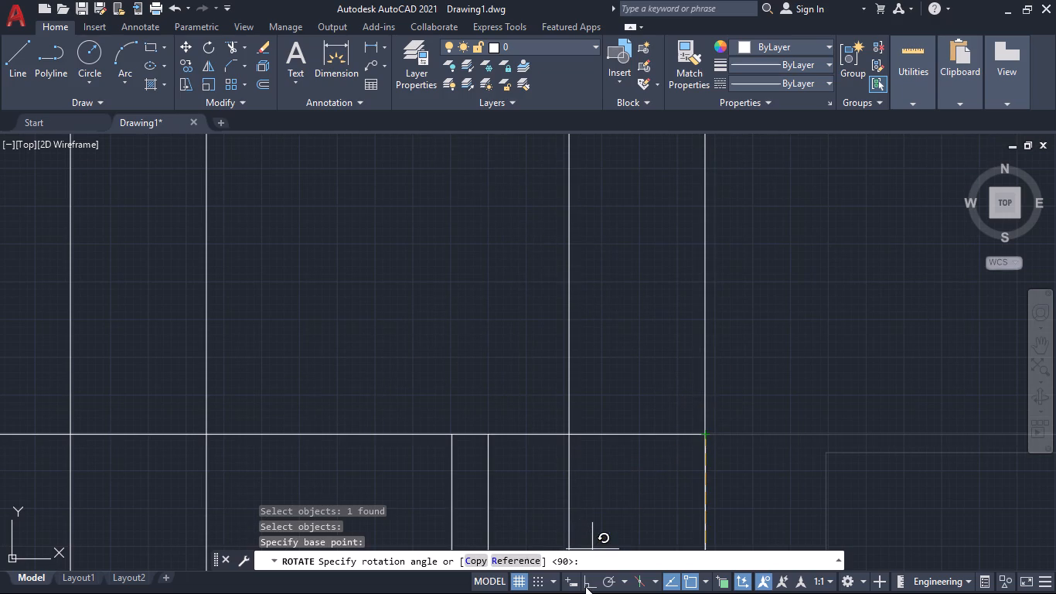
pyautogui.click(708, 394)
# Rotate the bed in the bedroom south of the small western bathroom 90° counterclockwise about its northwest corner.
pyautogui.scroll(-1, 710, 394)
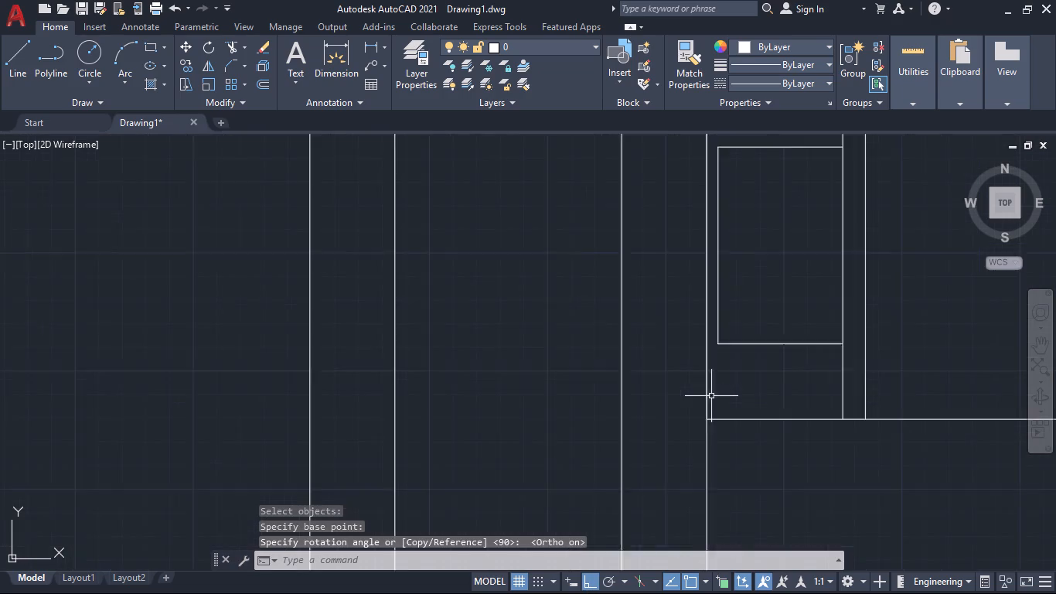
pyautogui.scroll(-4, 711, 396)
pyautogui.moveTo(725, 425); pyautogui.dragTo(635, 331, button='middle')
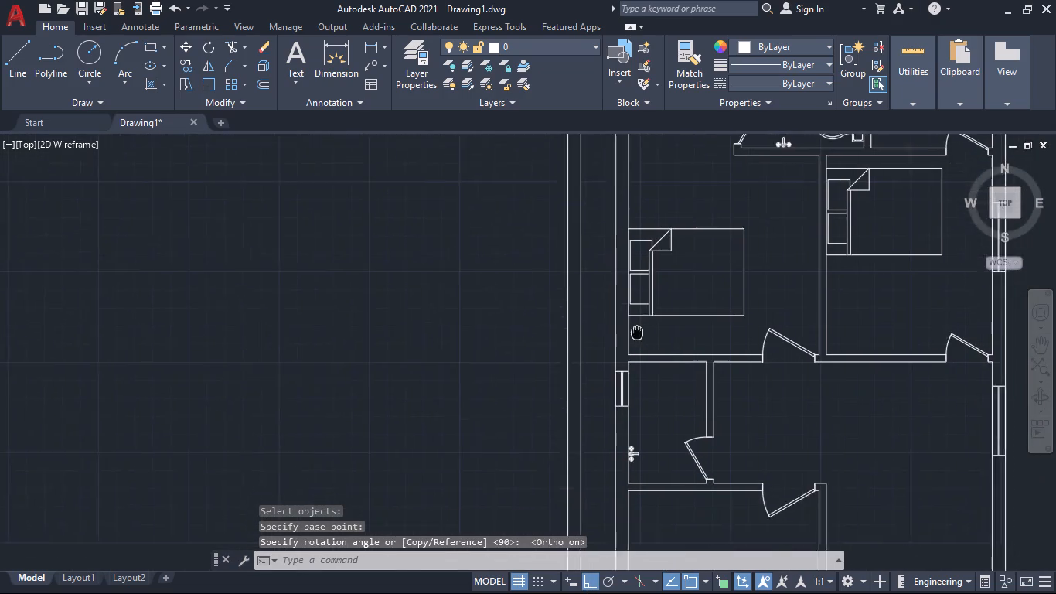
pyautogui.moveTo(635, 331); pyautogui.dragTo(622, 322, button='middle')
pyautogui.moveTo(771, 422); pyautogui.dragTo(656, 383, button='middle')
pyautogui.scroll(-2, 715, 401)
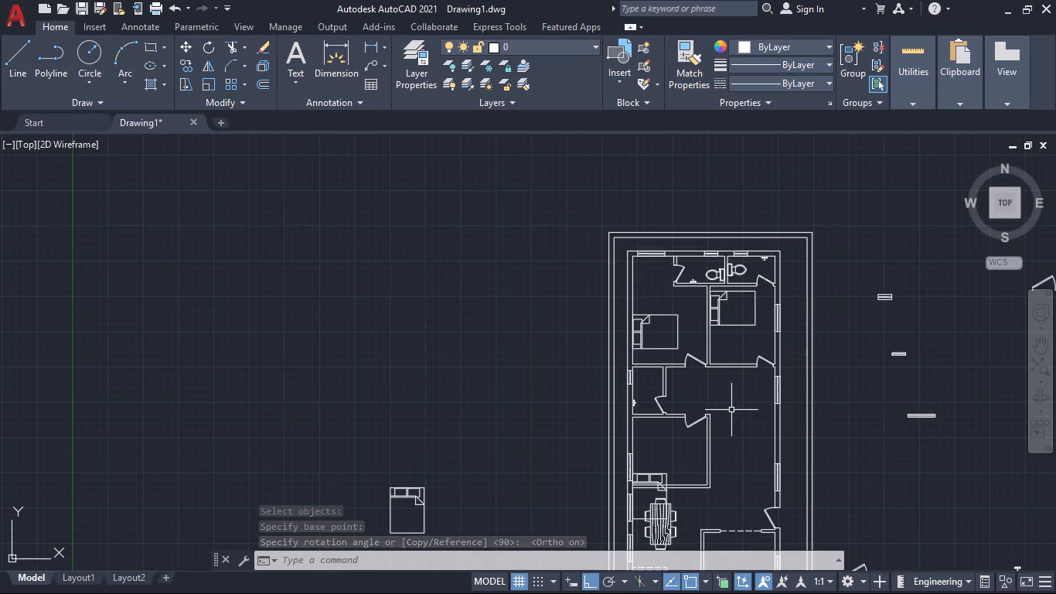
pyautogui.moveTo(741, 430); pyautogui.dragTo(772, 337, button='middle')
pyautogui.scroll(1, 680, 379)
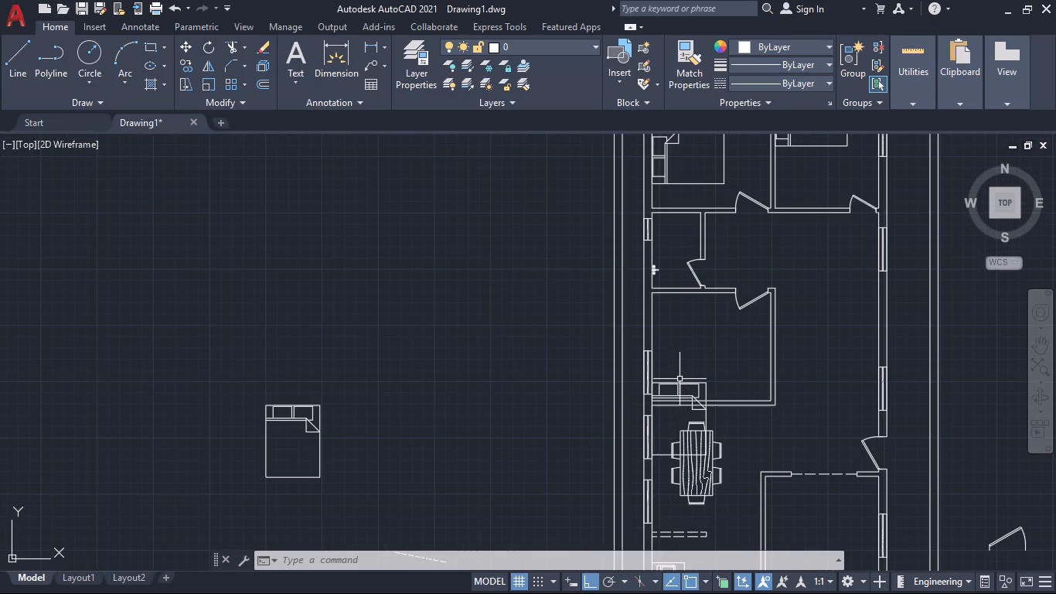
pyautogui.press('space')
pyautogui.click(680, 384)
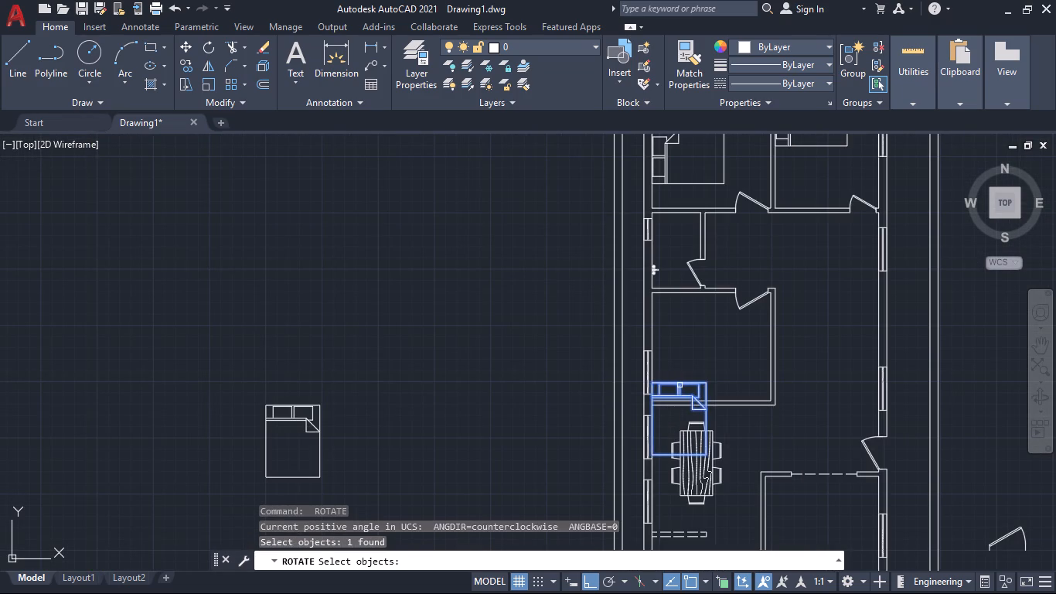
pyautogui.press('Return')
pyautogui.scroll(6, 663, 386)
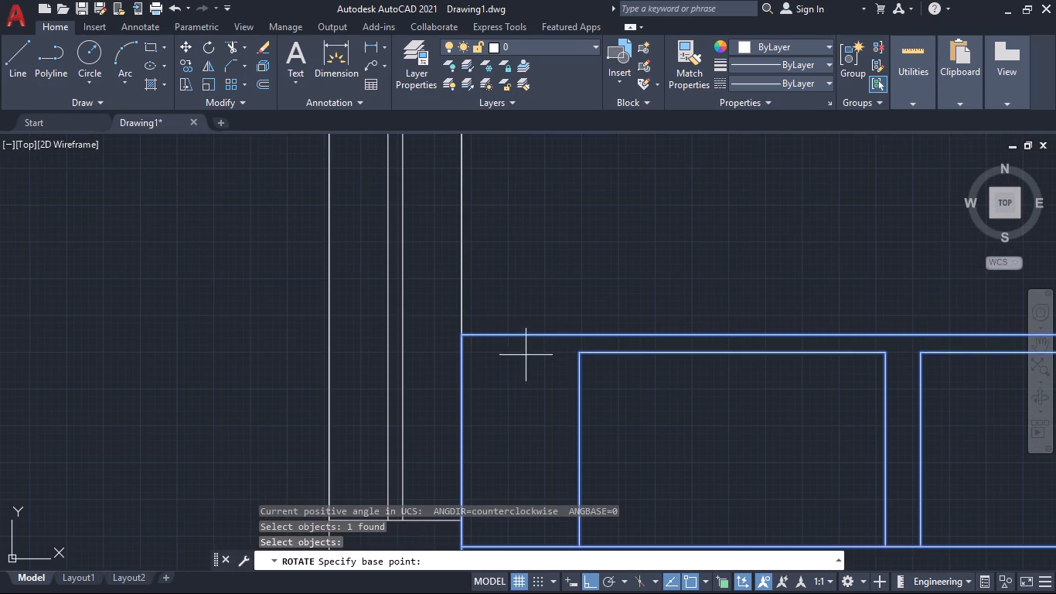
pyautogui.click(460, 338)
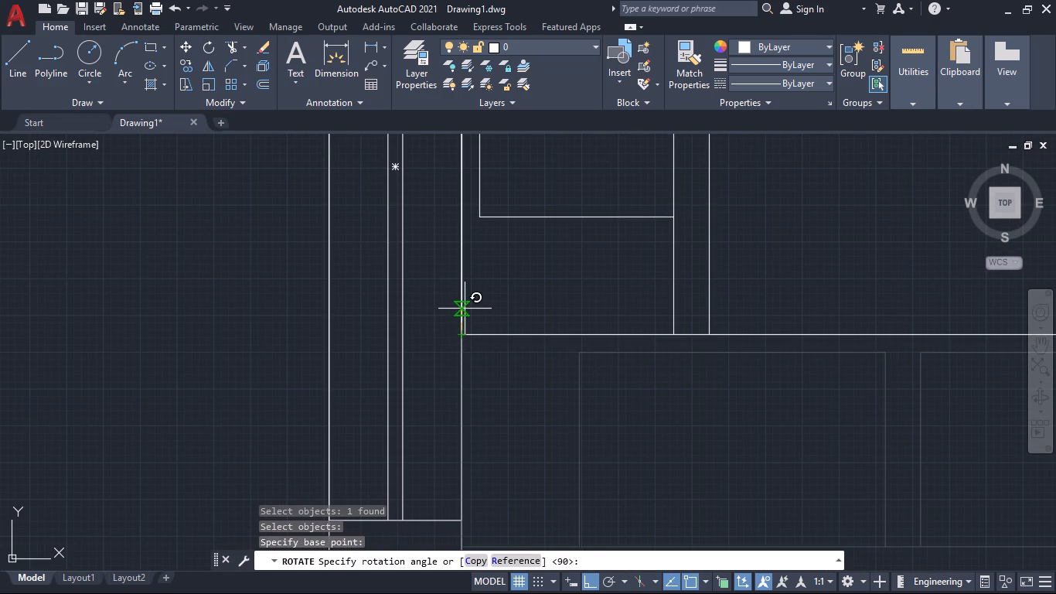
pyautogui.click(465, 309)
# Examine the furnished floor plan, checking the placement of the beds and other blocks throughout the house.
pyautogui.scroll(-4, 492, 324)
pyautogui.scroll(-2, 669, 362)
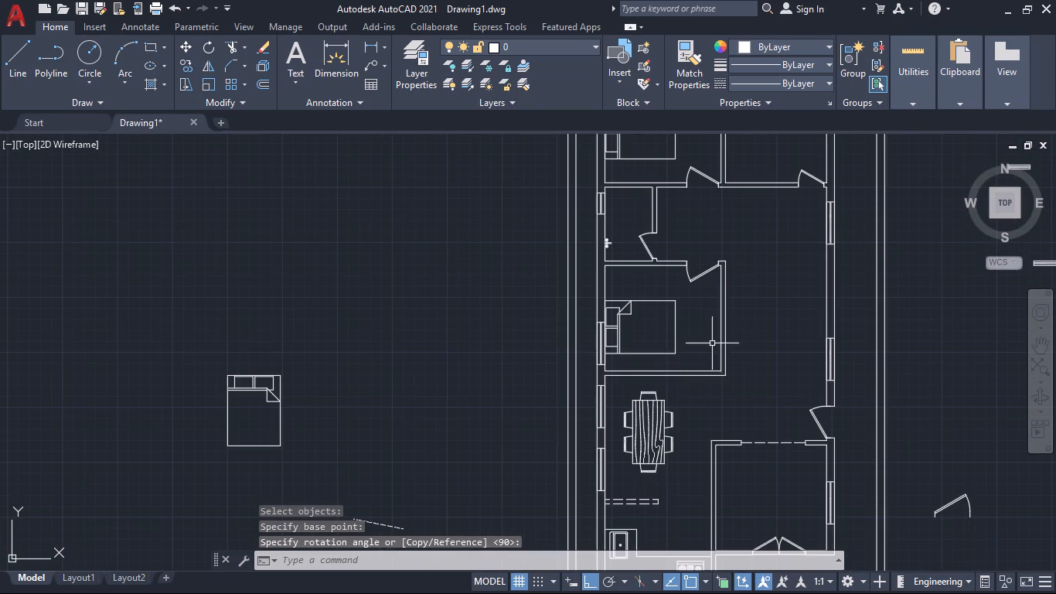
pyautogui.moveTo(701, 324); pyautogui.dragTo(702, 410, button='middle')
pyautogui.scroll(-1, 762, 345)
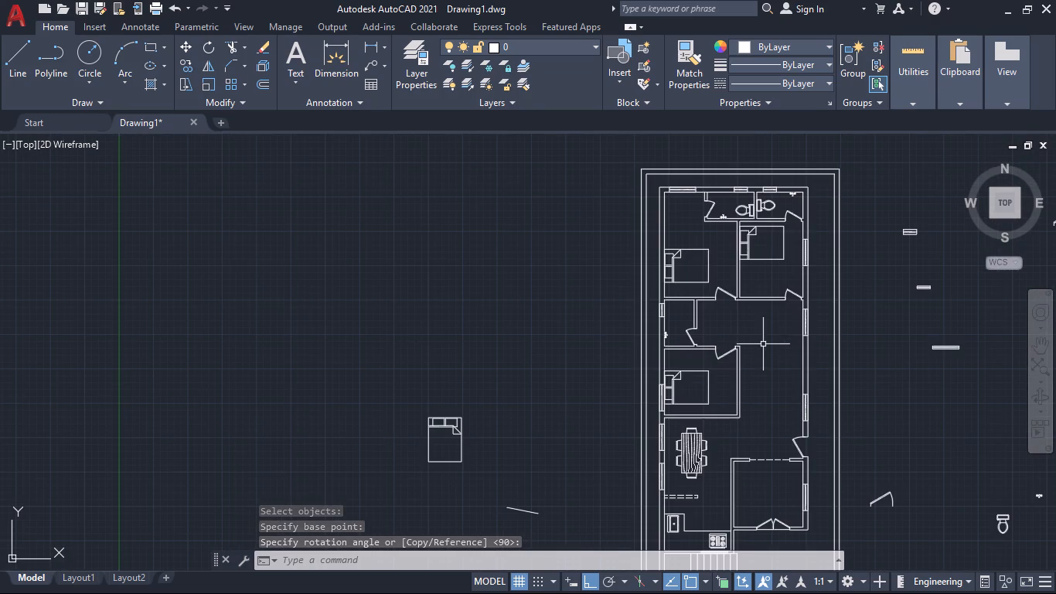
pyautogui.moveTo(770, 345); pyautogui.dragTo(762, 307, button='middle')
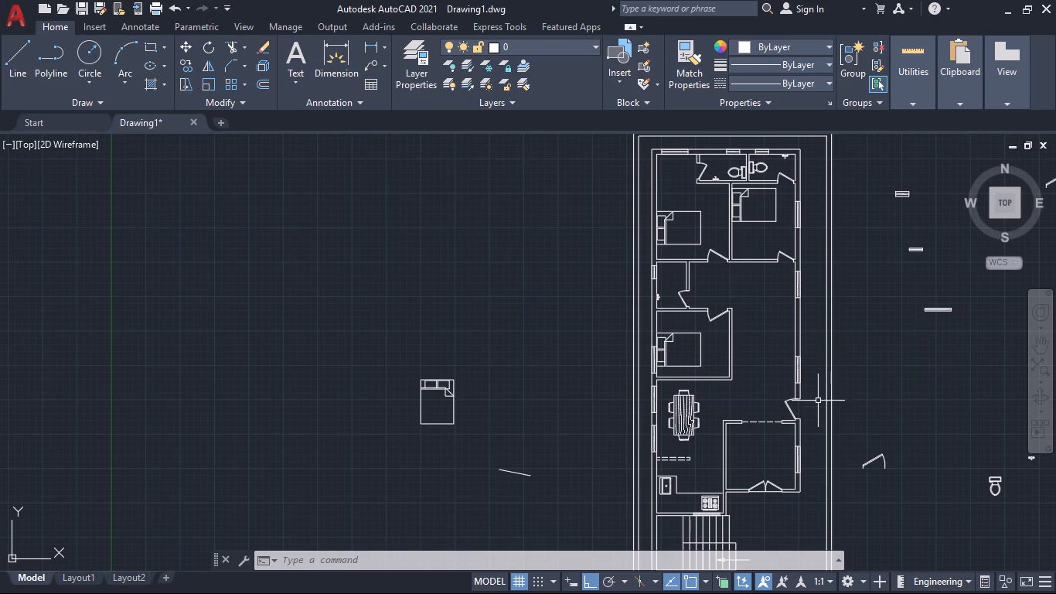
pyautogui.scroll(2, 749, 441)
pyautogui.scroll(-2, 749, 441)
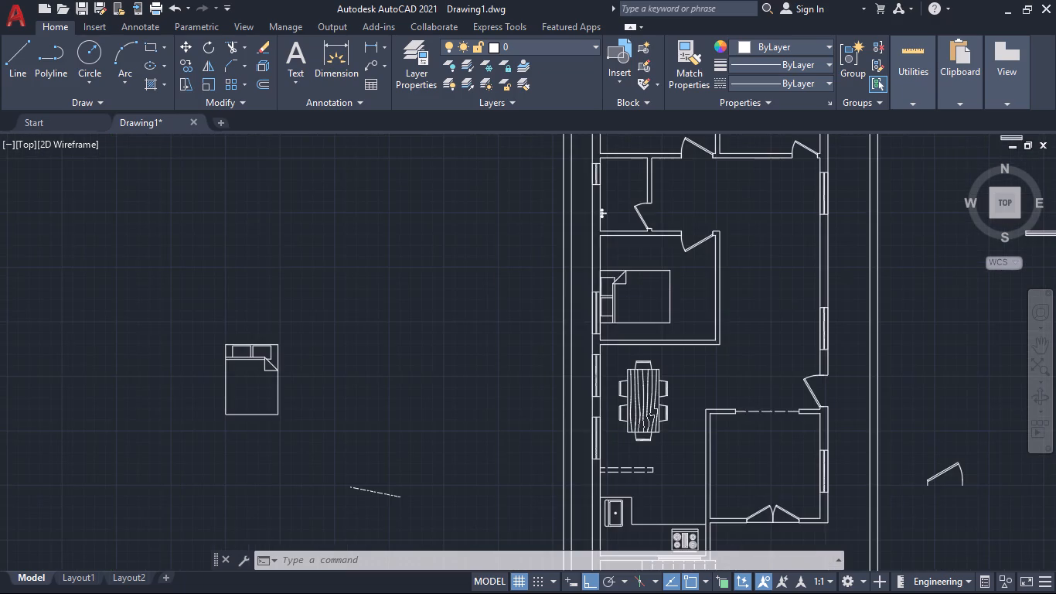
pyautogui.moveTo(748, 300); pyautogui.dragTo(755, 364, button='middle')
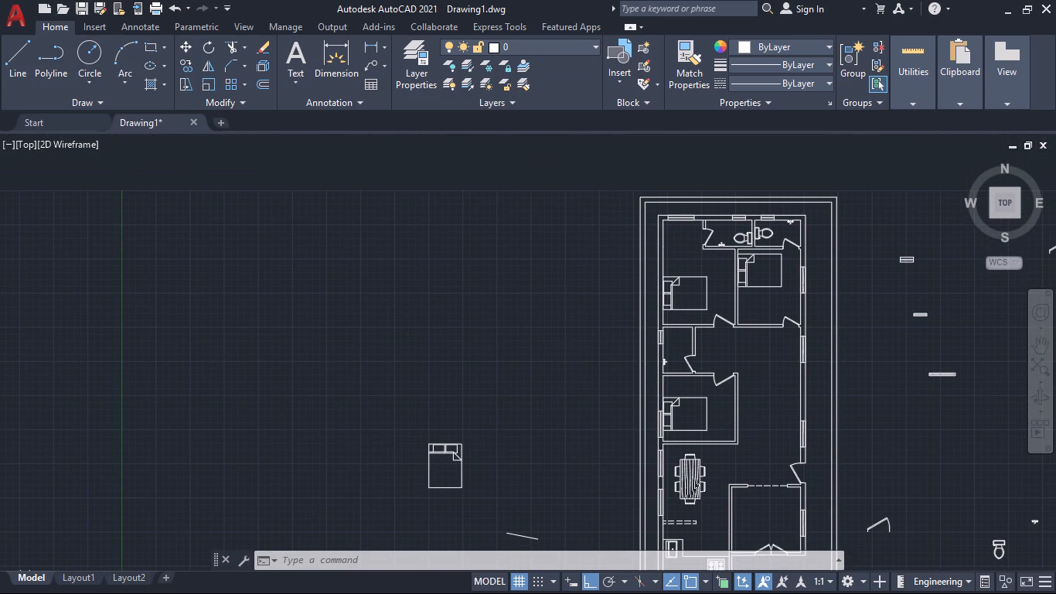
pyautogui.moveTo(741, 345); pyautogui.dragTo(744, 350, button='middle')
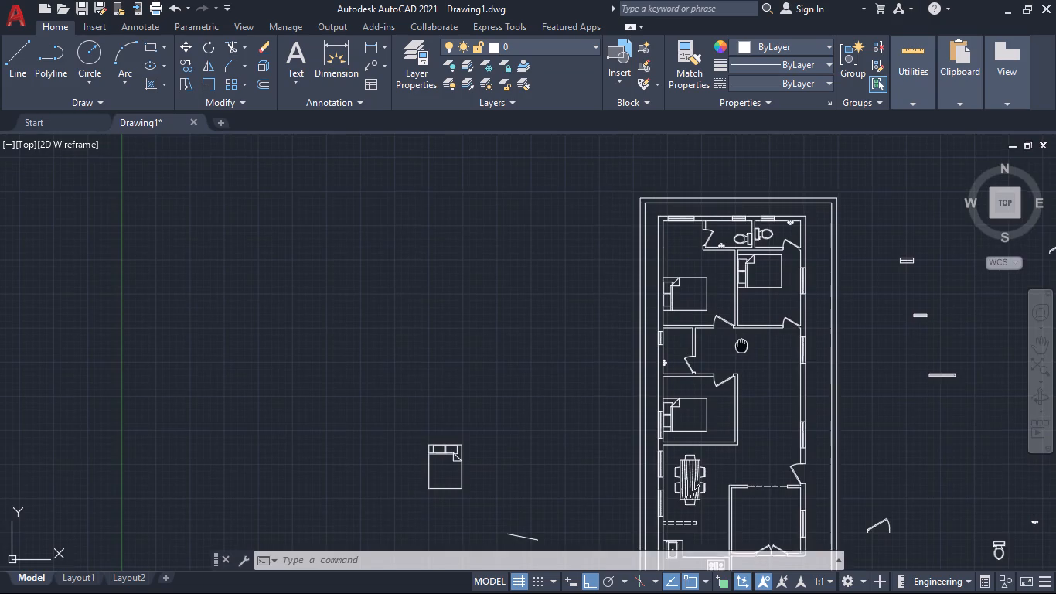
pyautogui.moveTo(744, 350); pyautogui.dragTo(772, 402, button='middle')
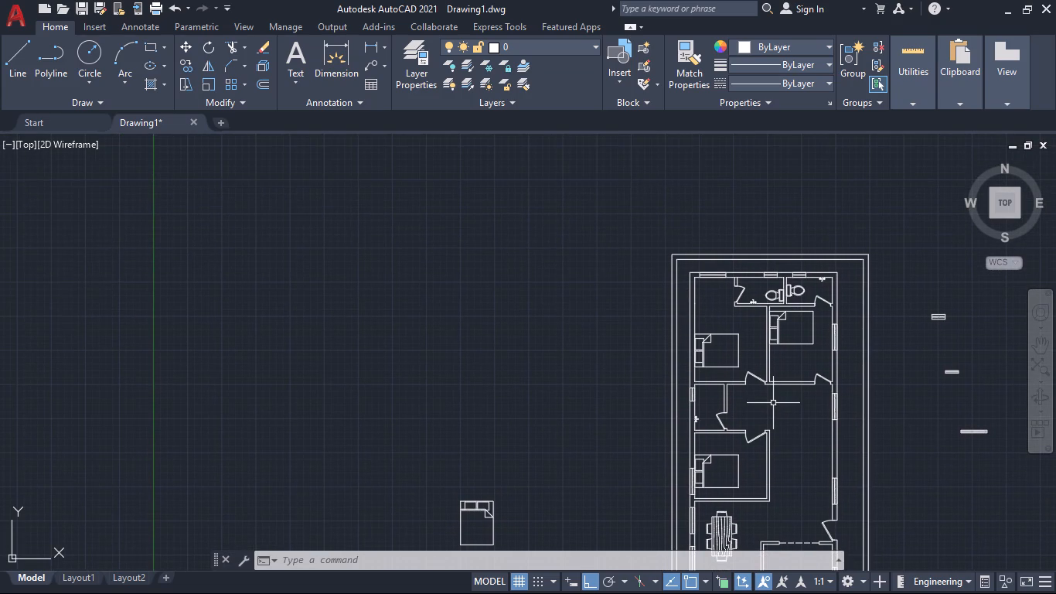
pyautogui.scroll(-1, 519, 378)
pyautogui.moveTo(513, 415); pyautogui.dragTo(508, 275, button='middle')
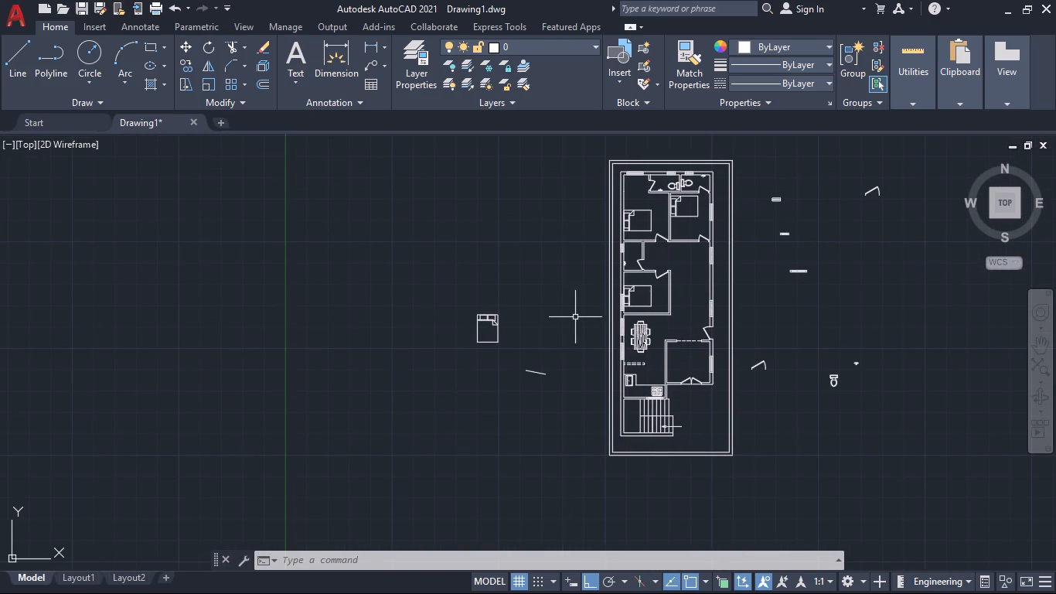
pyautogui.scroll(2, 578, 308)
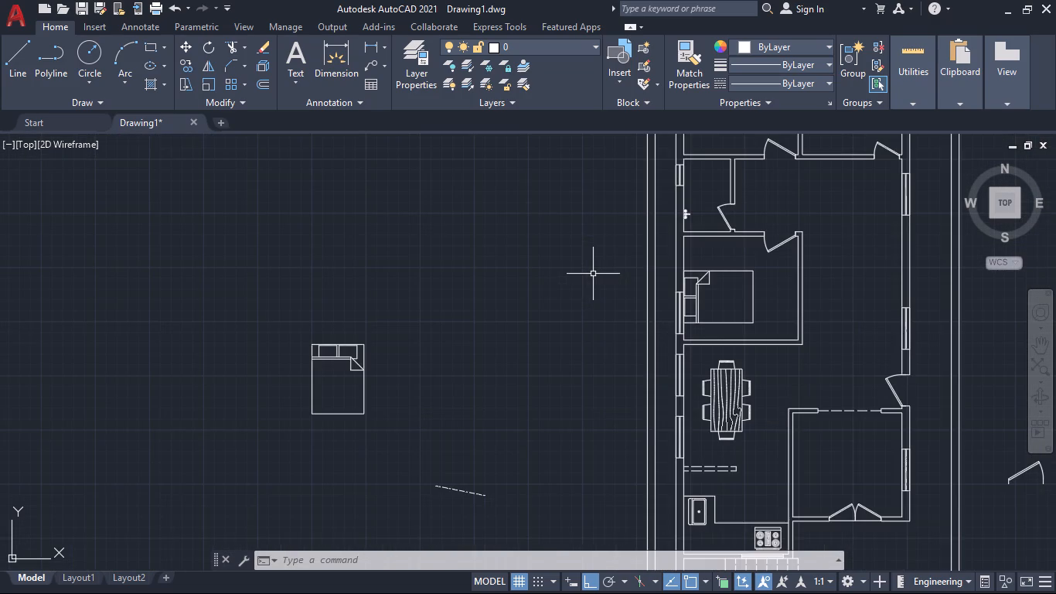
pyautogui.scroll(-1, 593, 274)
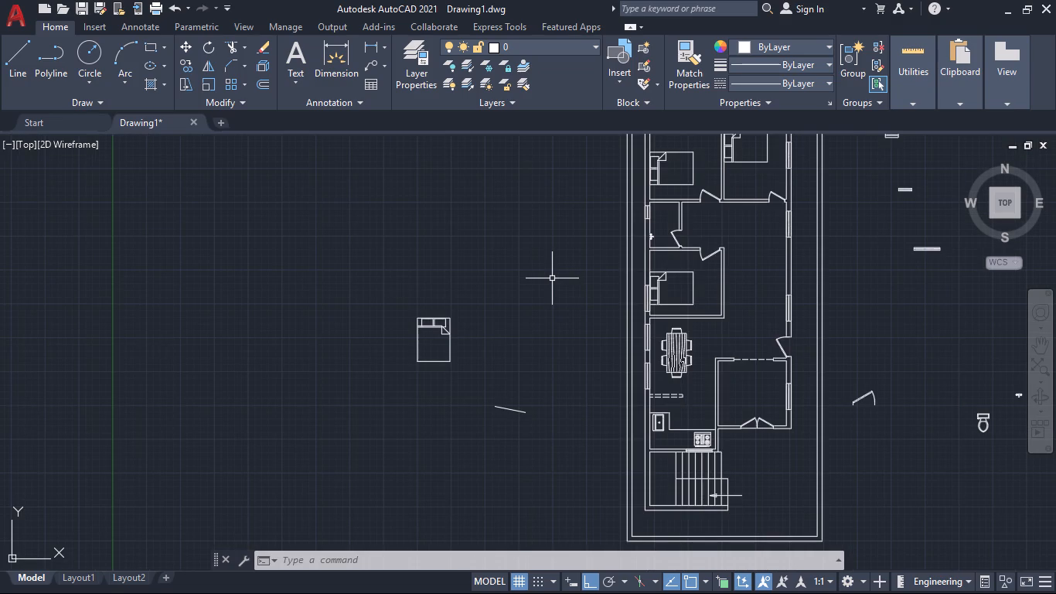
pyautogui.moveTo(552, 278); pyautogui.dragTo(518, 292, button='middle')
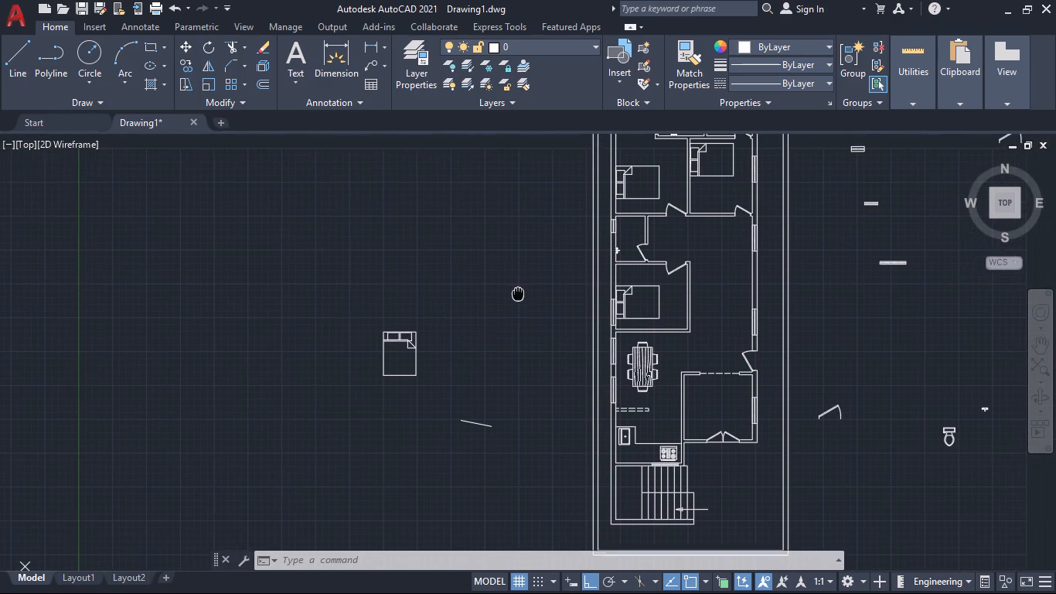
pyautogui.moveTo(518, 292); pyautogui.dragTo(458, 377, button='middle')
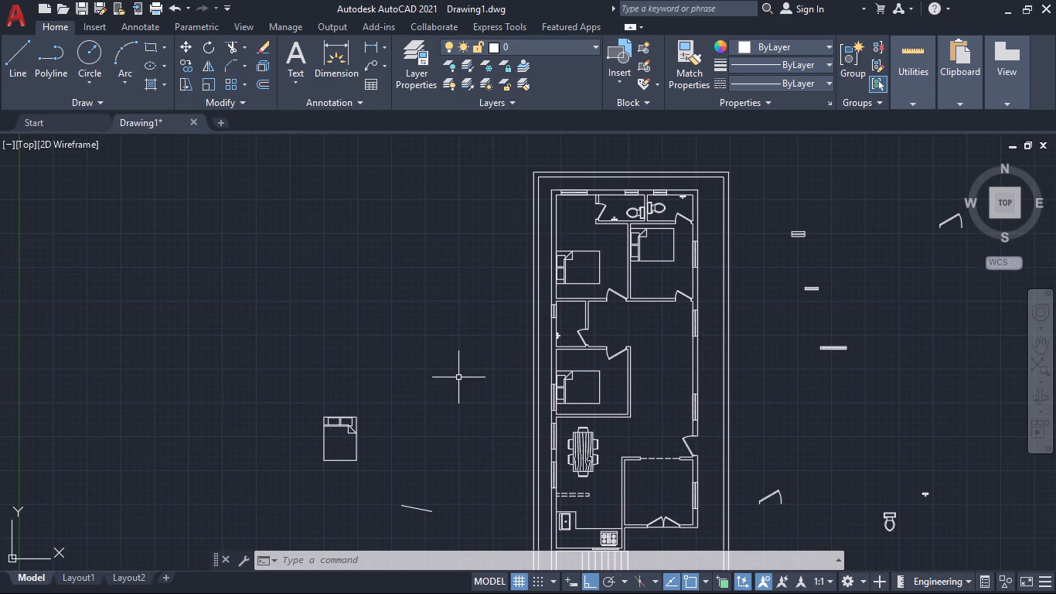
pyautogui.moveTo(458, 378); pyautogui.dragTo(445, 350, button='middle')
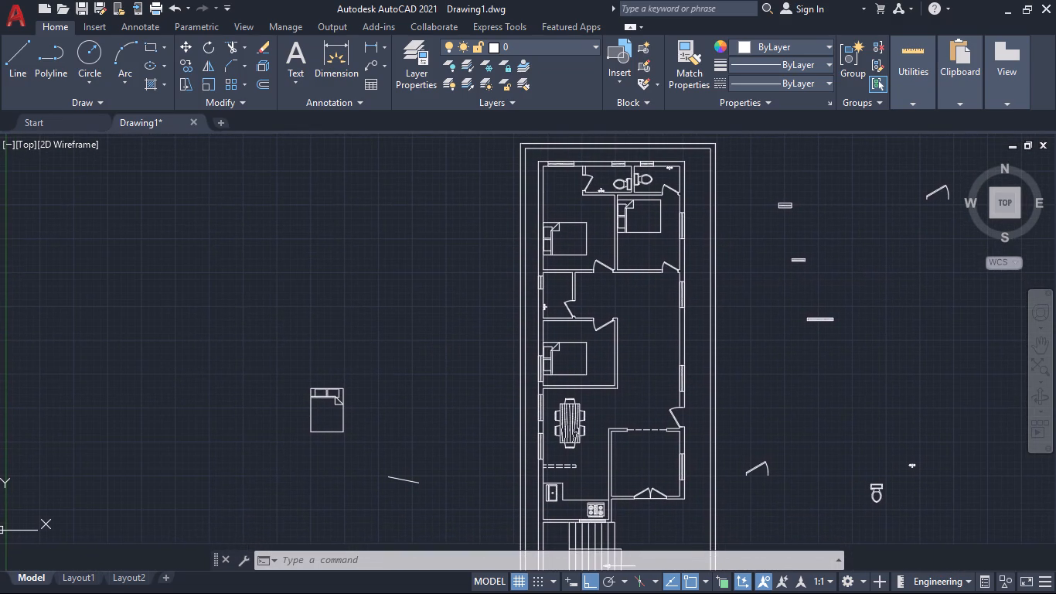
# Start a hatch with the SOLID pattern and the dark grey colour 99,100,102.
pyautogui.press('h')
pyautogui.press('Return')
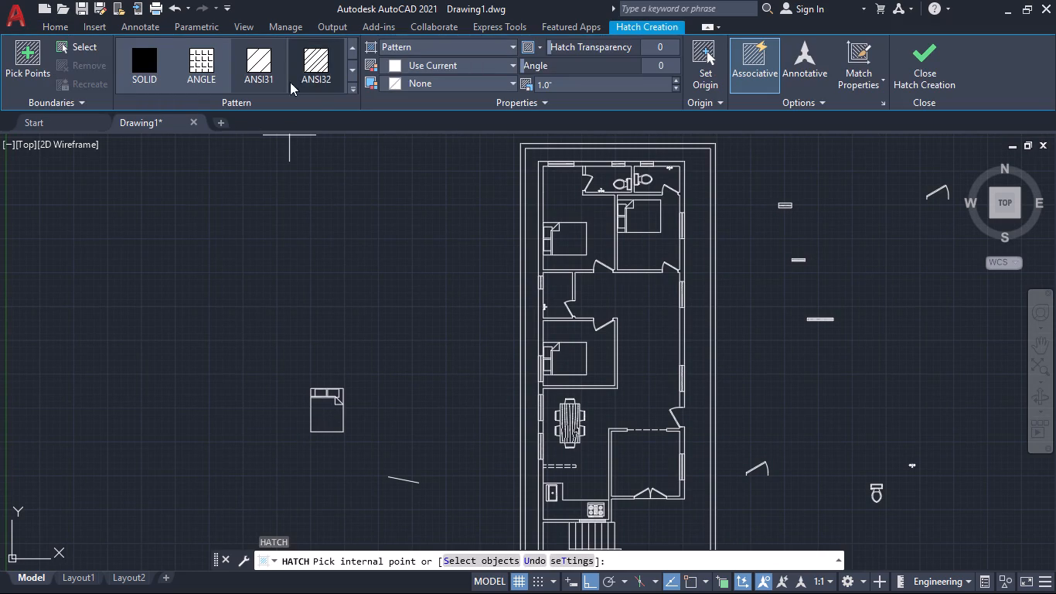
pyautogui.click(135, 70)
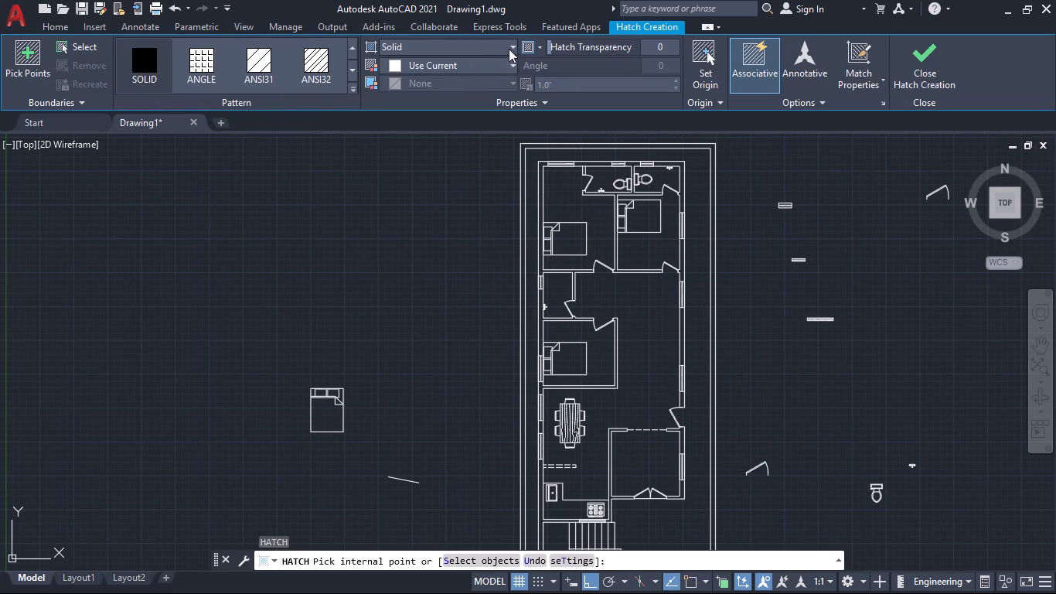
pyautogui.click(513, 67)
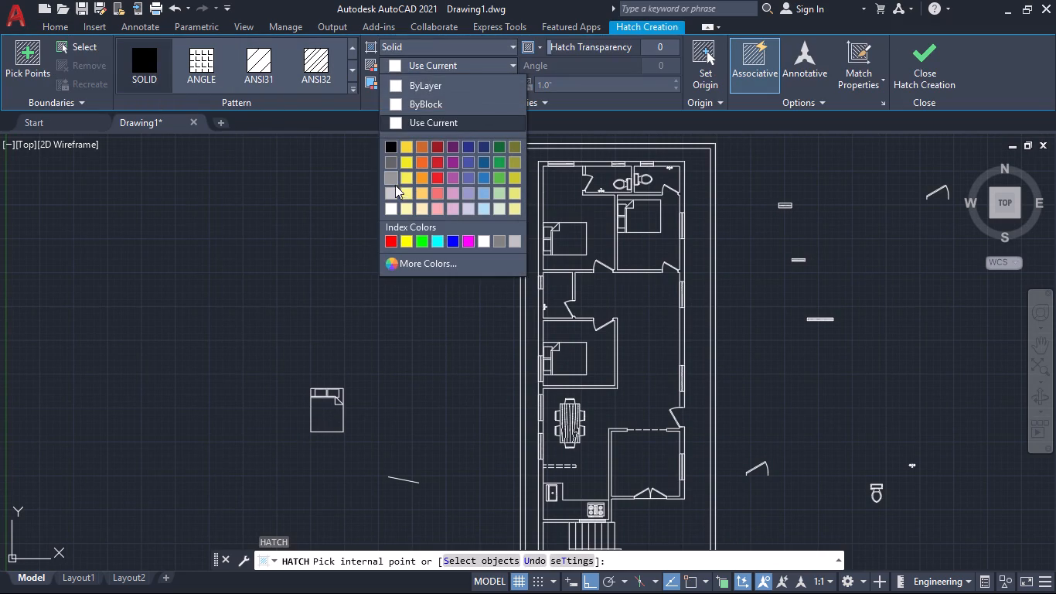
pyautogui.click(390, 164)
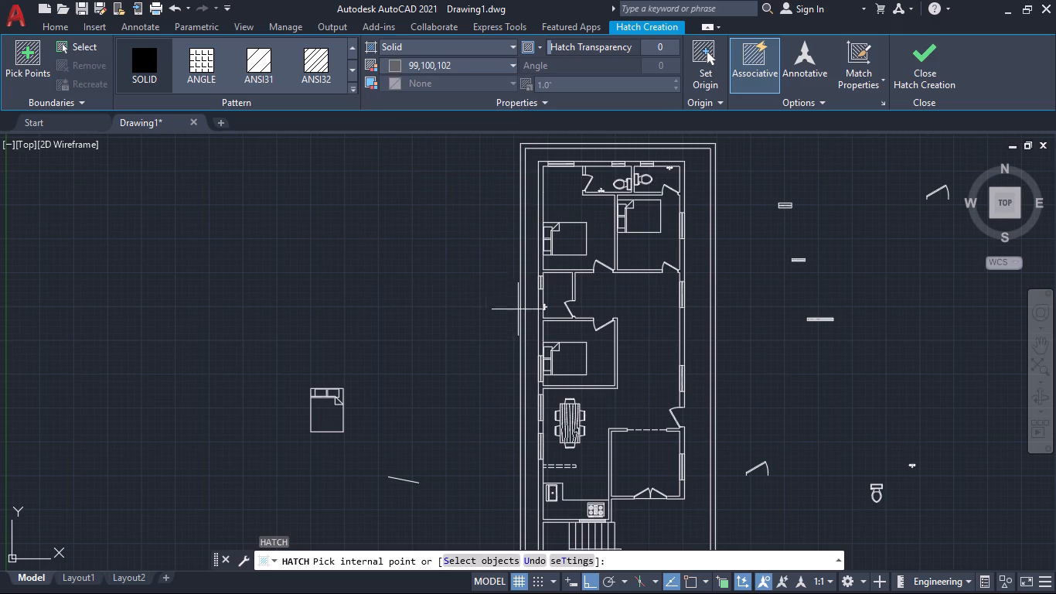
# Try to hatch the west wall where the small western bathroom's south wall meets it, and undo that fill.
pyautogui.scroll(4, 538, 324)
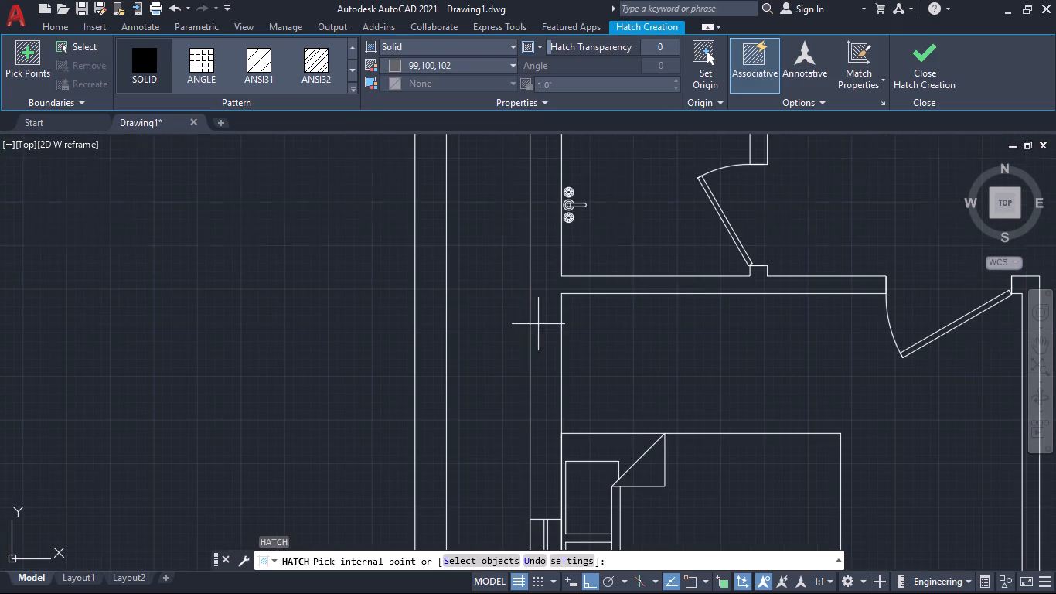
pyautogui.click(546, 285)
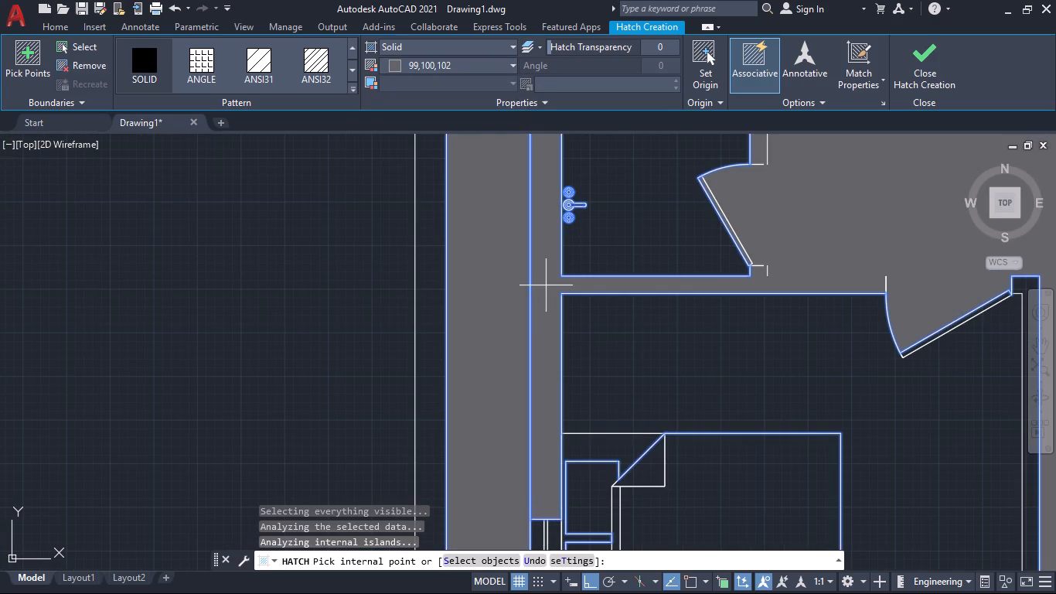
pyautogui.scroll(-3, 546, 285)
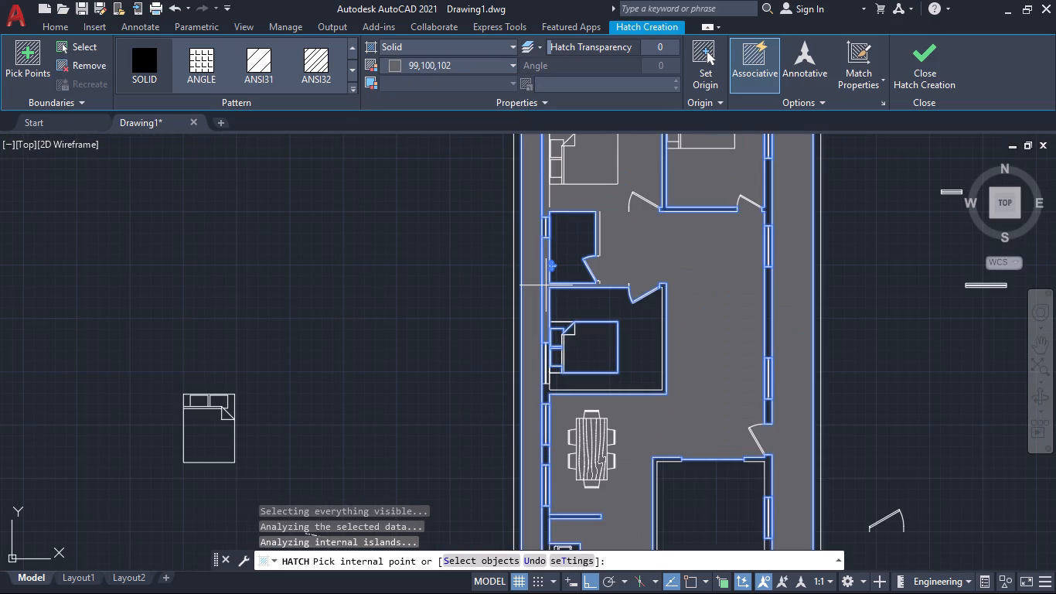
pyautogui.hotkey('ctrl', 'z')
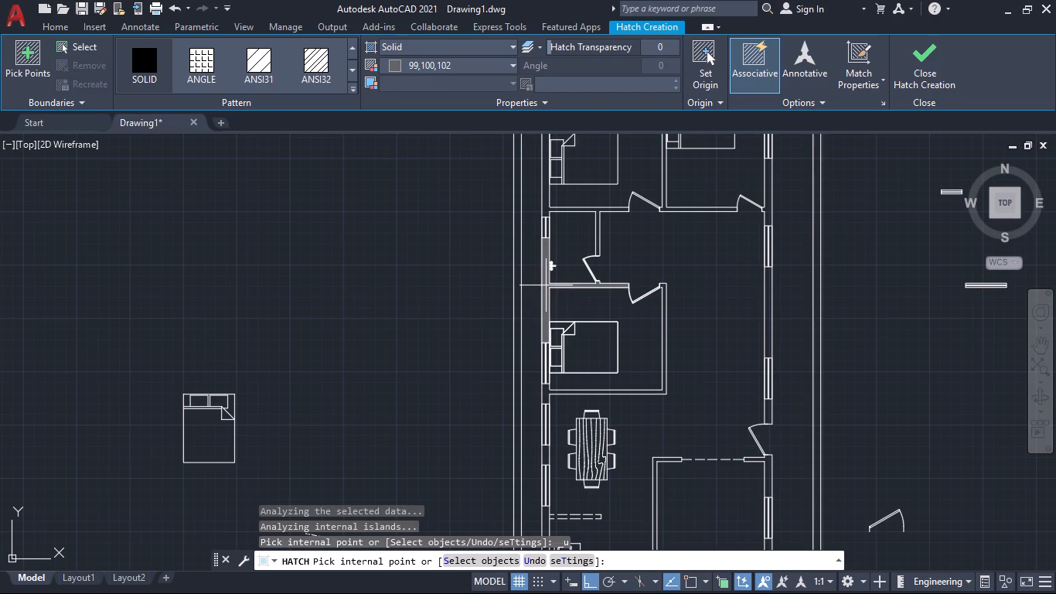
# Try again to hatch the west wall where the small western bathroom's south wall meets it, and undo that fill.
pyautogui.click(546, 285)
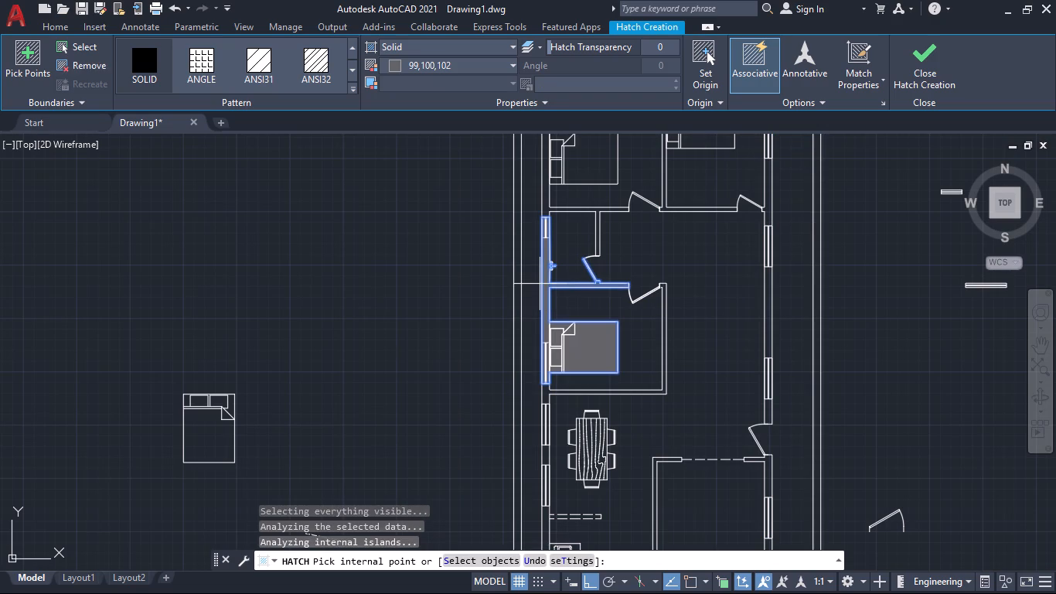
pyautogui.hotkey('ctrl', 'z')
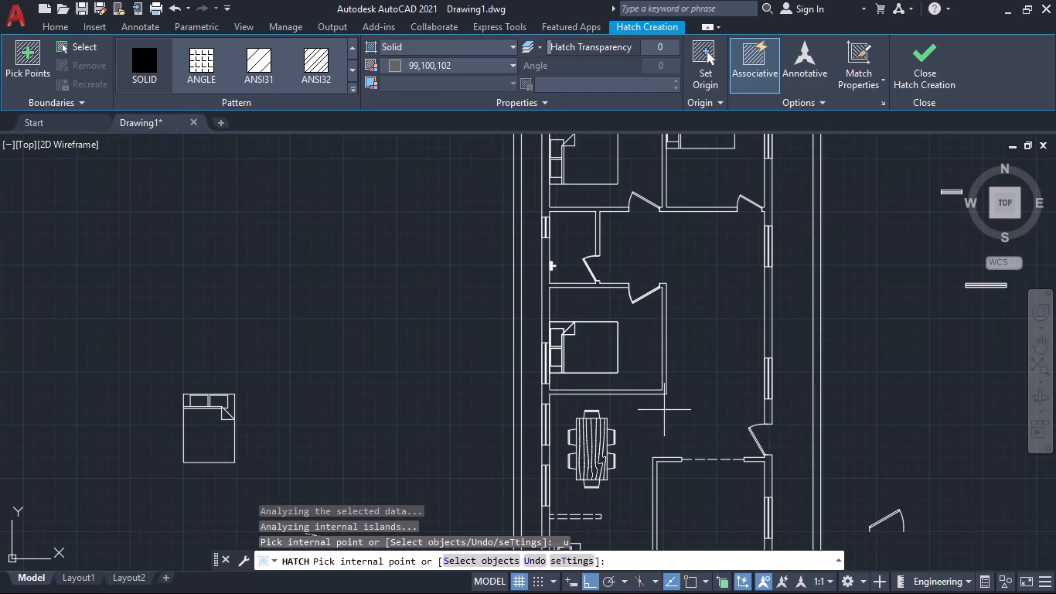
# Fill the two east wall segments between windows, beside the central hall and at the northeast bedroom's door, with the solid hatch.
pyautogui.click(769, 300)
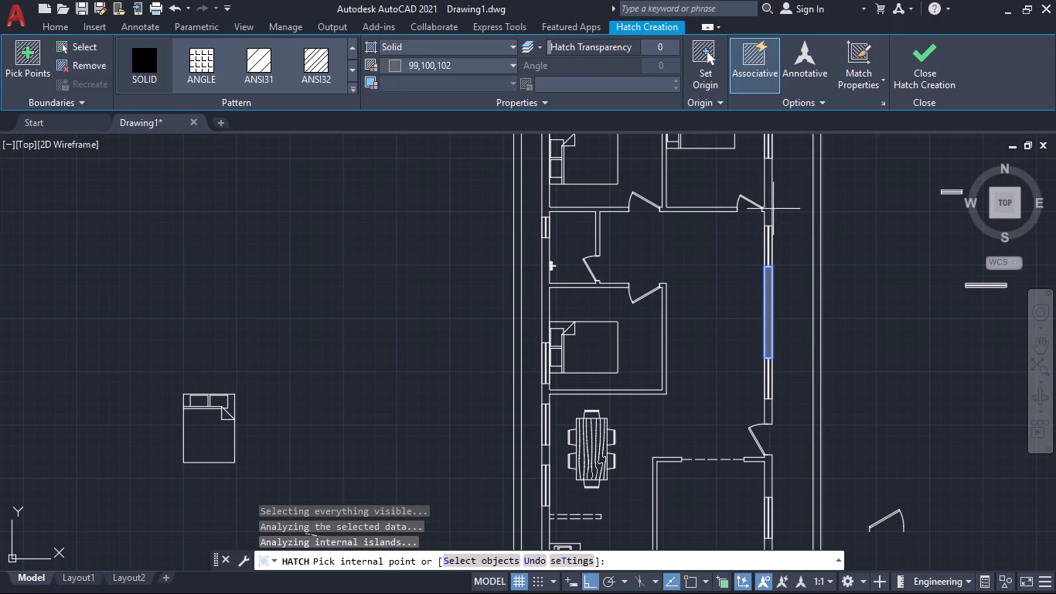
pyautogui.click(771, 206)
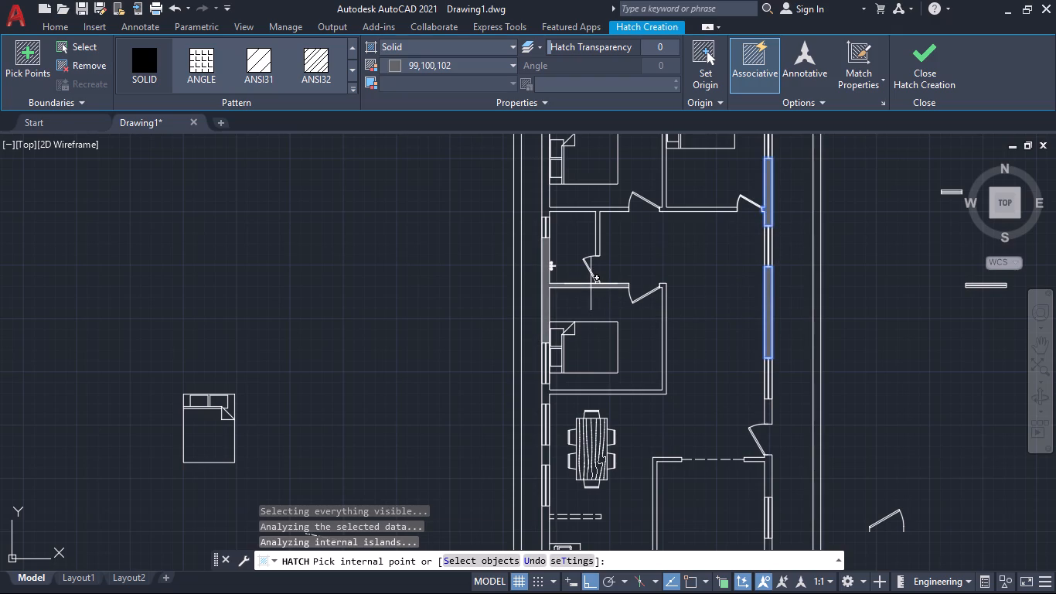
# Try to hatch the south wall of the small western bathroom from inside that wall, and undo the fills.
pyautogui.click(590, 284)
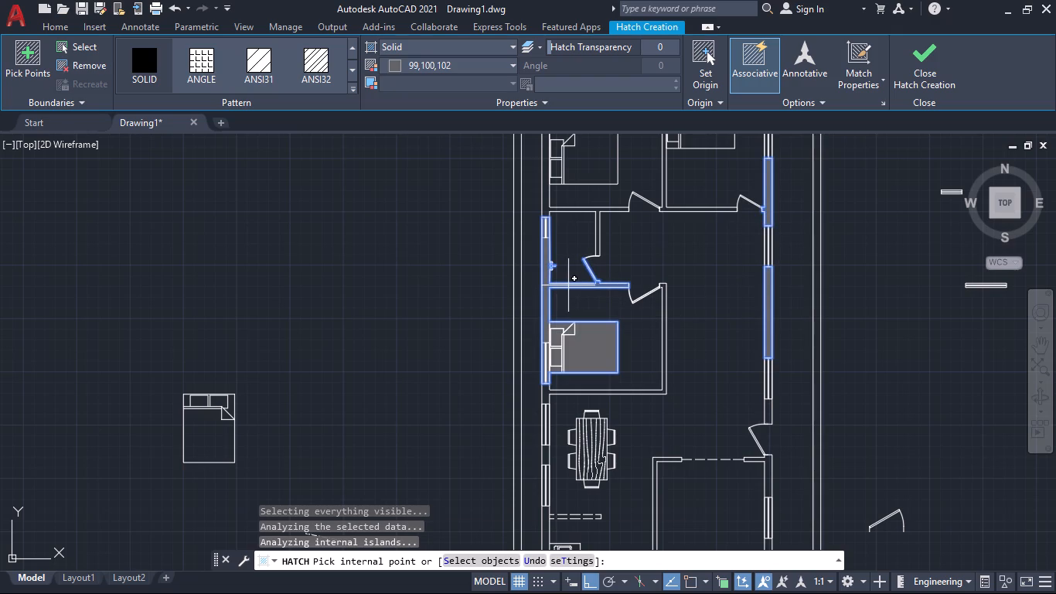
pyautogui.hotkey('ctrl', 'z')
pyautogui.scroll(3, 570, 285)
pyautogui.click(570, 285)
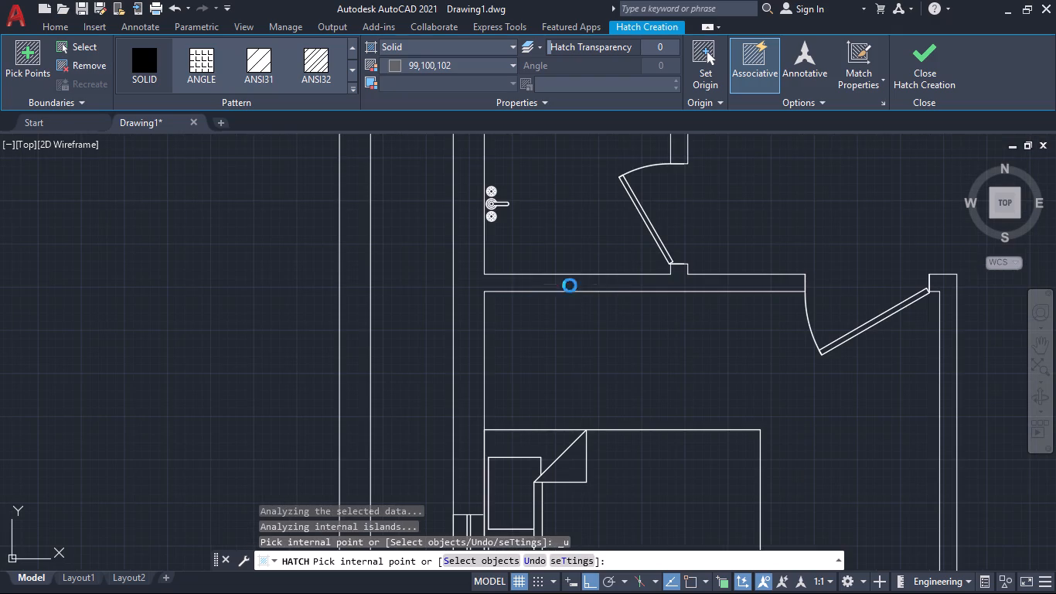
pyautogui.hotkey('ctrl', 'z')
# Hatch the southeast room's walls around its window and double door, plus the east wall piece just north of the exterior door.
pyautogui.scroll(-5, 748, 286)
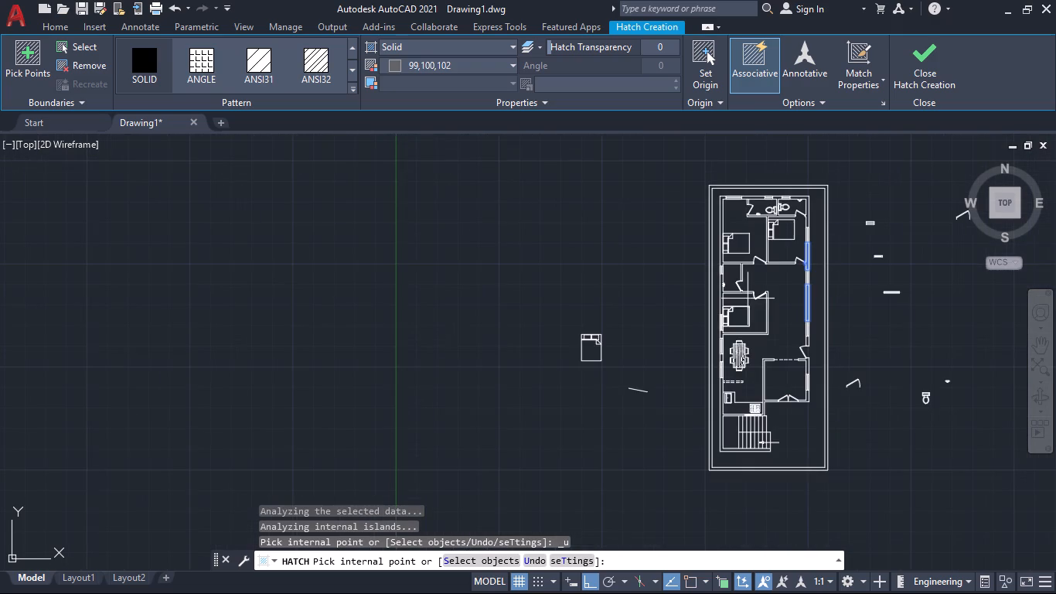
pyautogui.scroll(2, 795, 379)
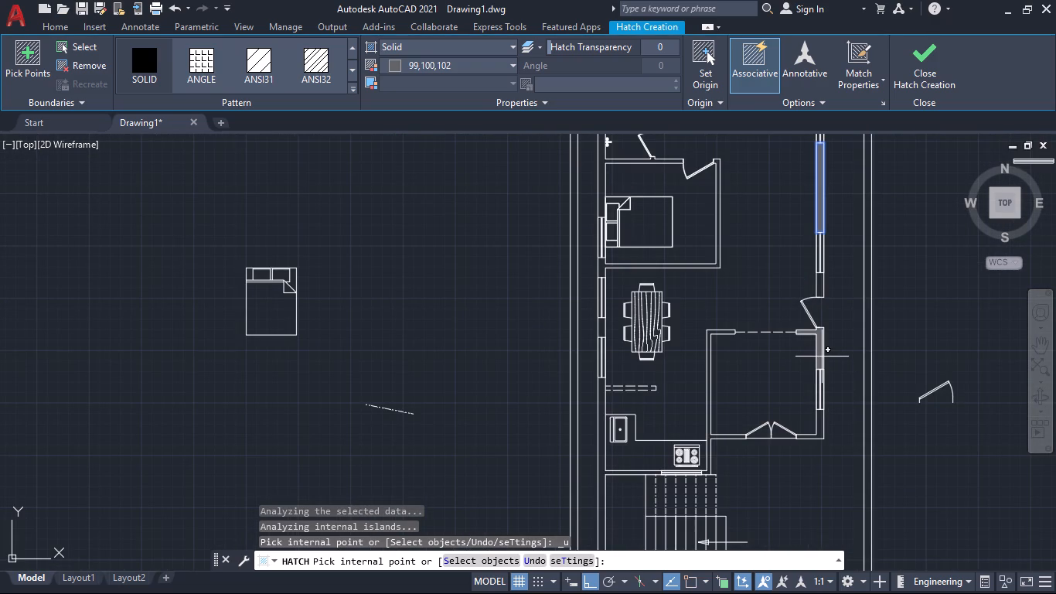
pyautogui.click(822, 357)
pyautogui.click(820, 283)
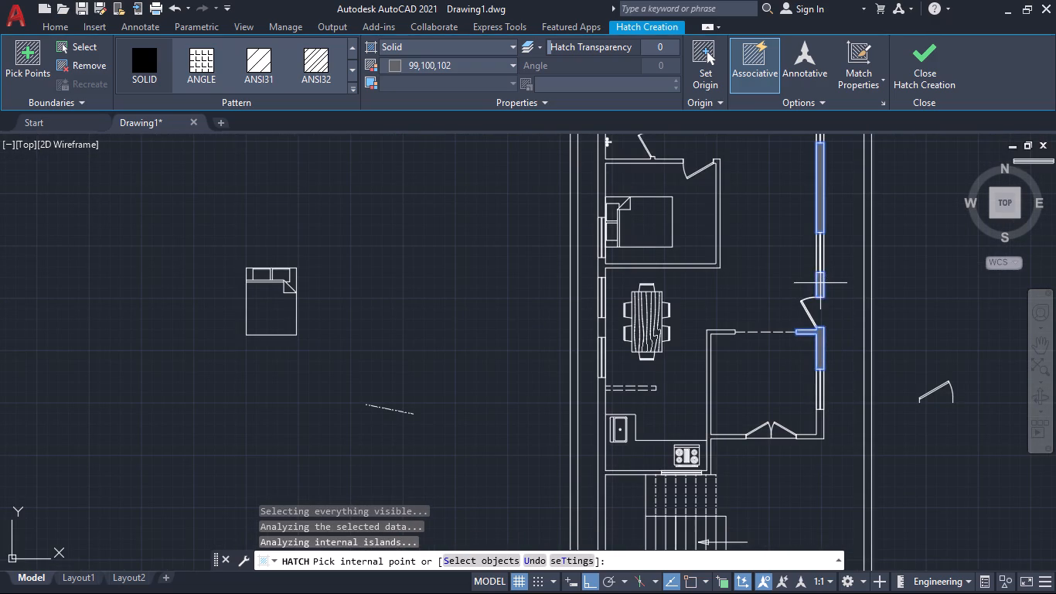
pyautogui.click(820, 425)
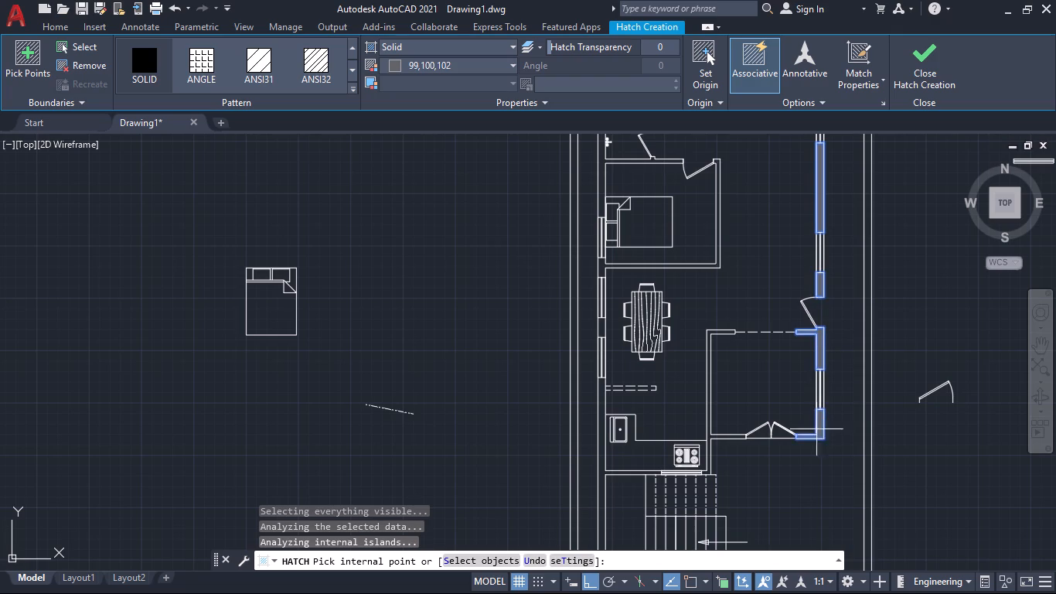
pyautogui.click(730, 438)
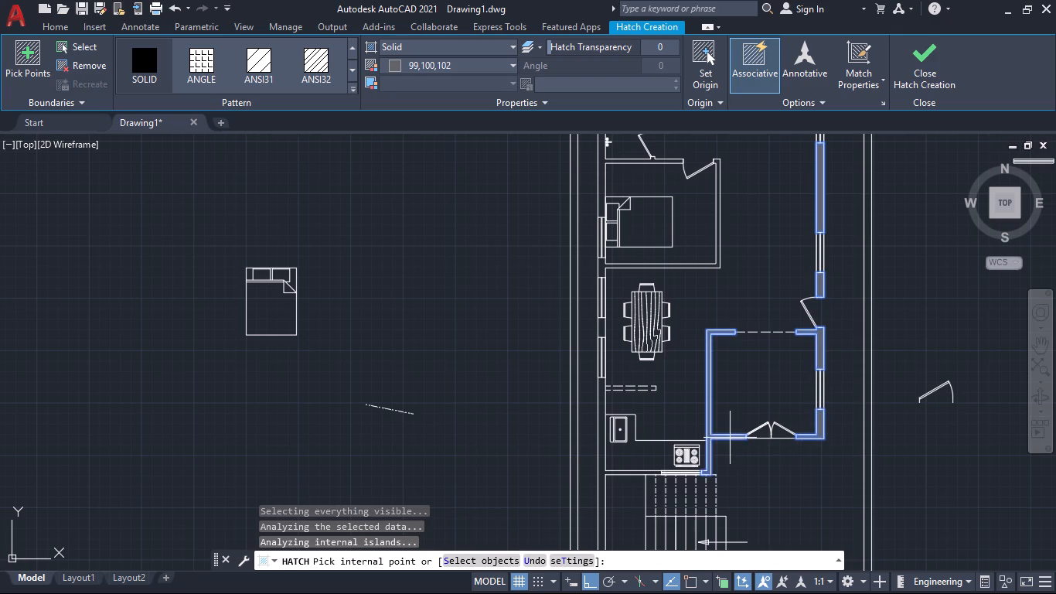
# Hatch the kitchen's south wall west of its window, together with the connected west wall beside the kitchen and stairs.
pyautogui.scroll(2, 672, 446)
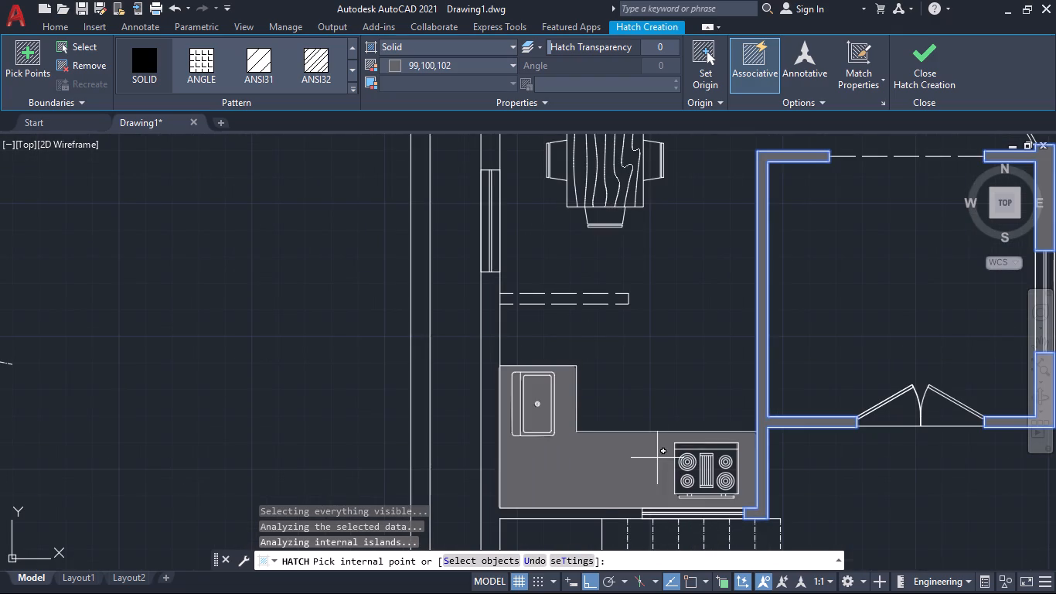
pyautogui.scroll(-3, 653, 460)
pyautogui.moveTo(524, 442); pyautogui.dragTo(492, 332, button='middle')
pyautogui.scroll(4, 594, 354)
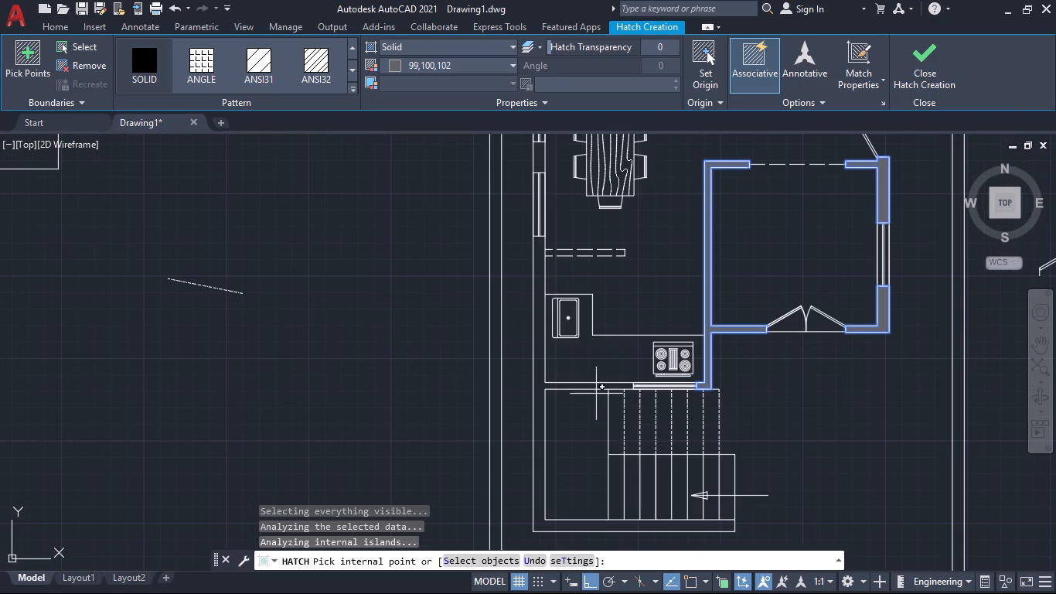
pyautogui.scroll(4, 593, 383)
pyautogui.click(581, 388)
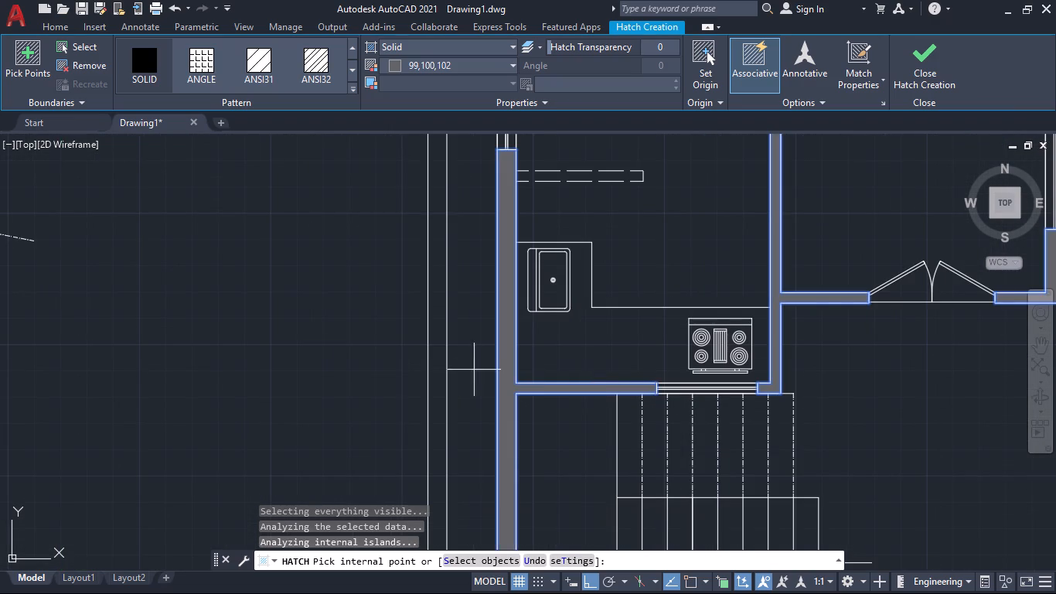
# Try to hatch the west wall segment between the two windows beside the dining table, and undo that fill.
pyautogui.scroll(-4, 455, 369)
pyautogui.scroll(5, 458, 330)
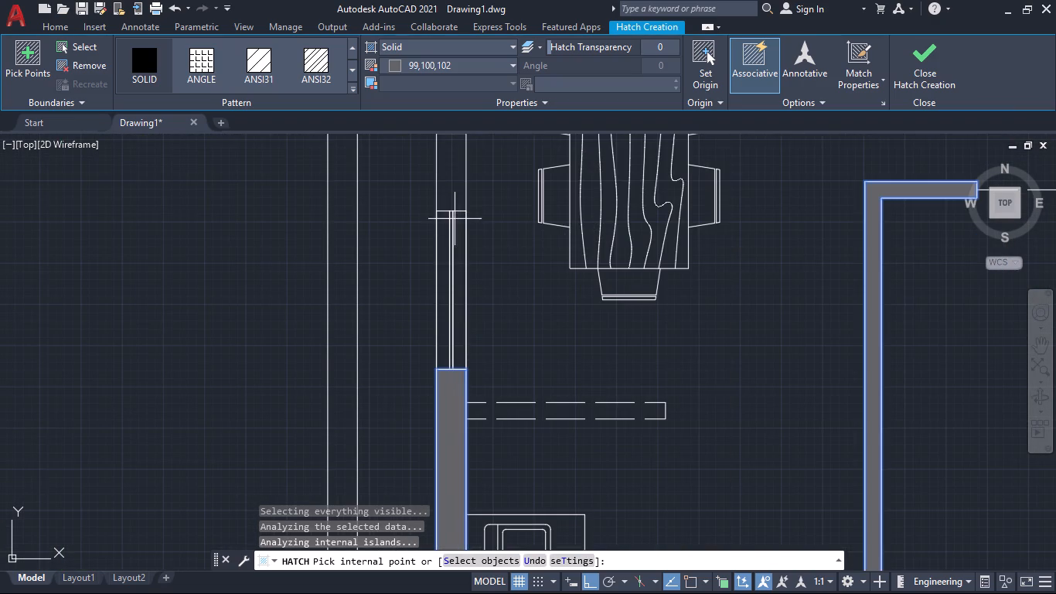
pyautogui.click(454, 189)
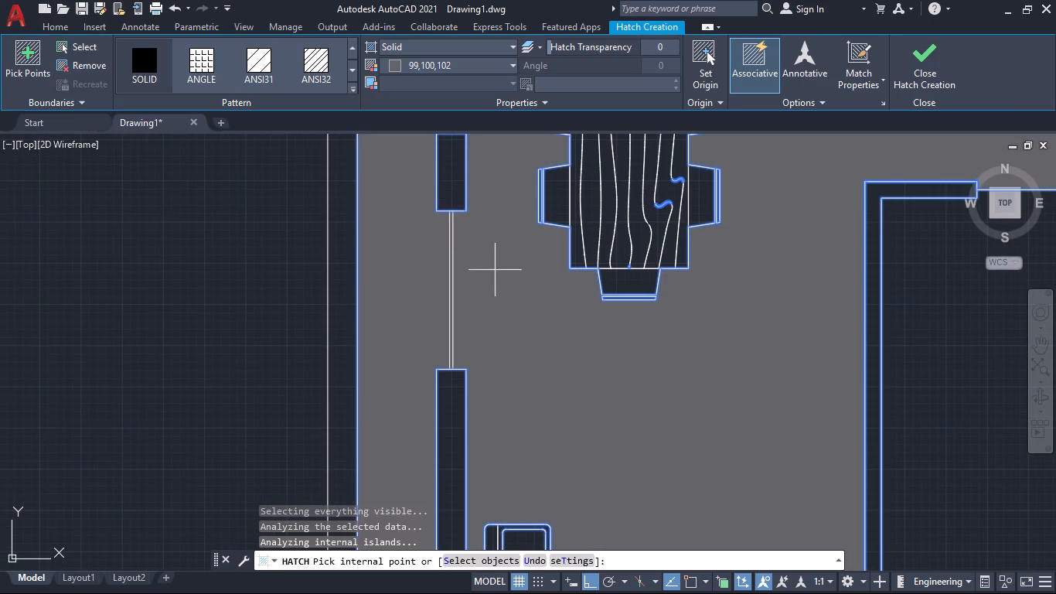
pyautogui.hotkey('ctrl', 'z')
# Hatch the short west wall segment between the two windows beside the dining table.
pyautogui.scroll(-1, 495, 270)
pyautogui.moveTo(495, 270); pyautogui.dragTo(497, 483, button='middle')
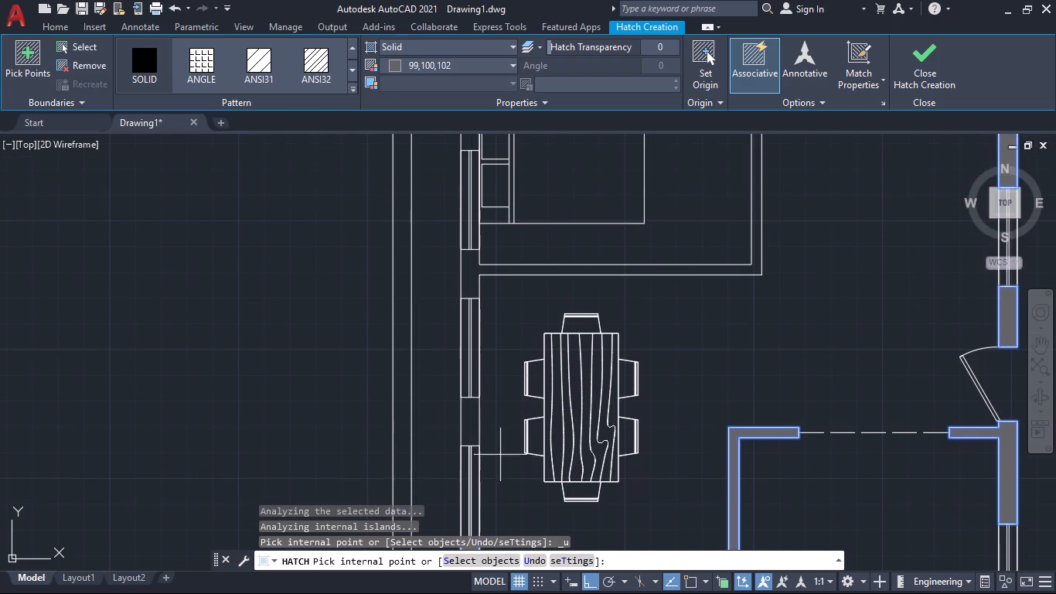
pyautogui.click(471, 413)
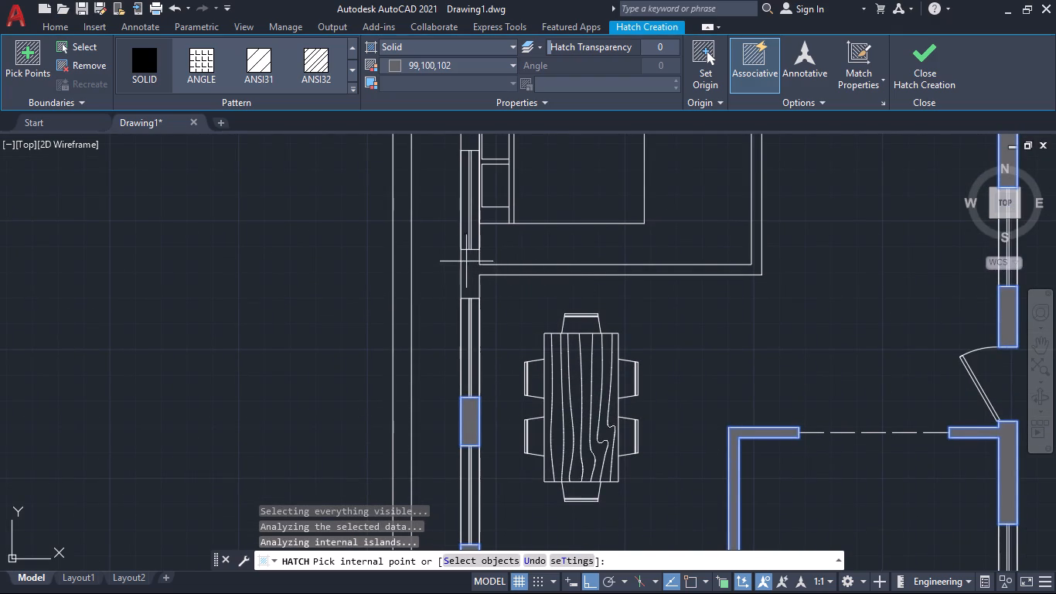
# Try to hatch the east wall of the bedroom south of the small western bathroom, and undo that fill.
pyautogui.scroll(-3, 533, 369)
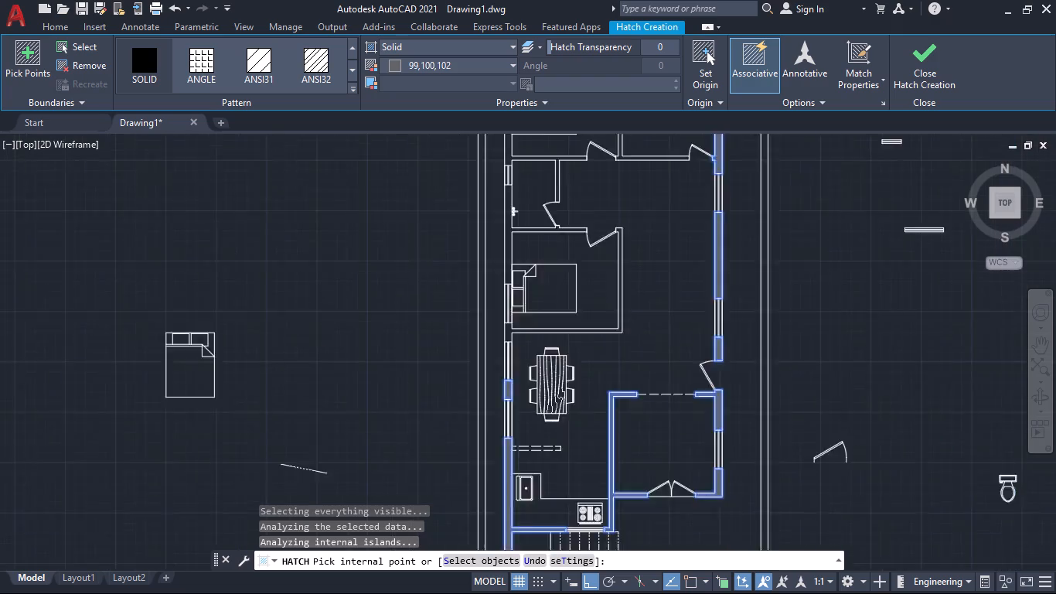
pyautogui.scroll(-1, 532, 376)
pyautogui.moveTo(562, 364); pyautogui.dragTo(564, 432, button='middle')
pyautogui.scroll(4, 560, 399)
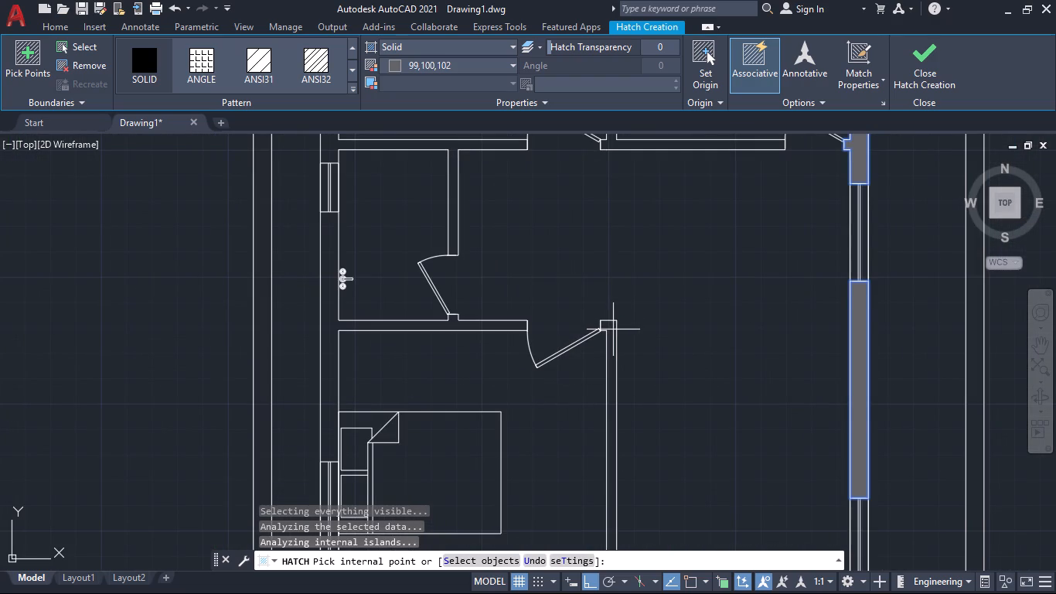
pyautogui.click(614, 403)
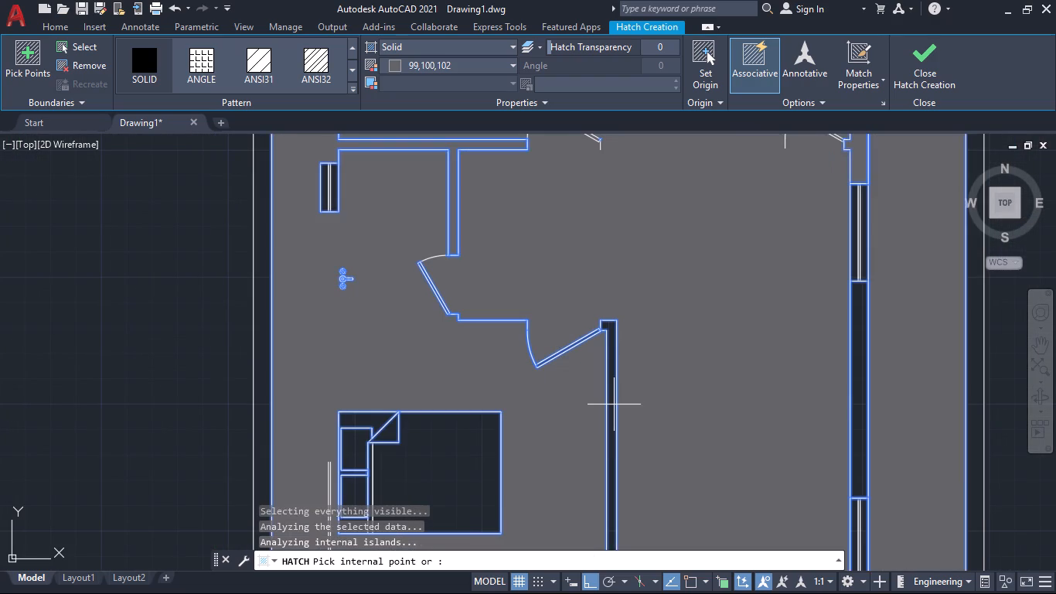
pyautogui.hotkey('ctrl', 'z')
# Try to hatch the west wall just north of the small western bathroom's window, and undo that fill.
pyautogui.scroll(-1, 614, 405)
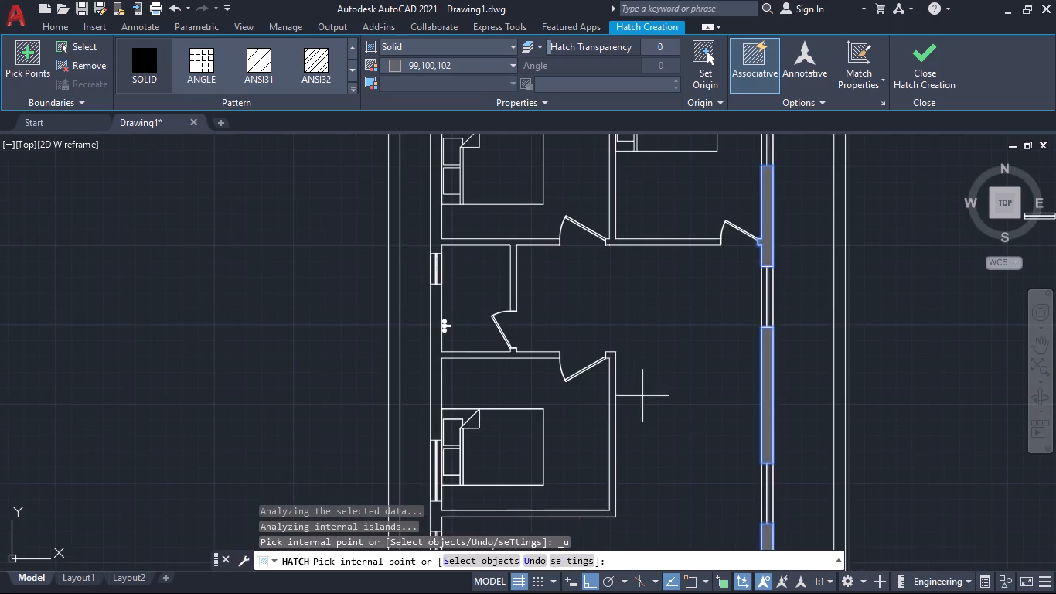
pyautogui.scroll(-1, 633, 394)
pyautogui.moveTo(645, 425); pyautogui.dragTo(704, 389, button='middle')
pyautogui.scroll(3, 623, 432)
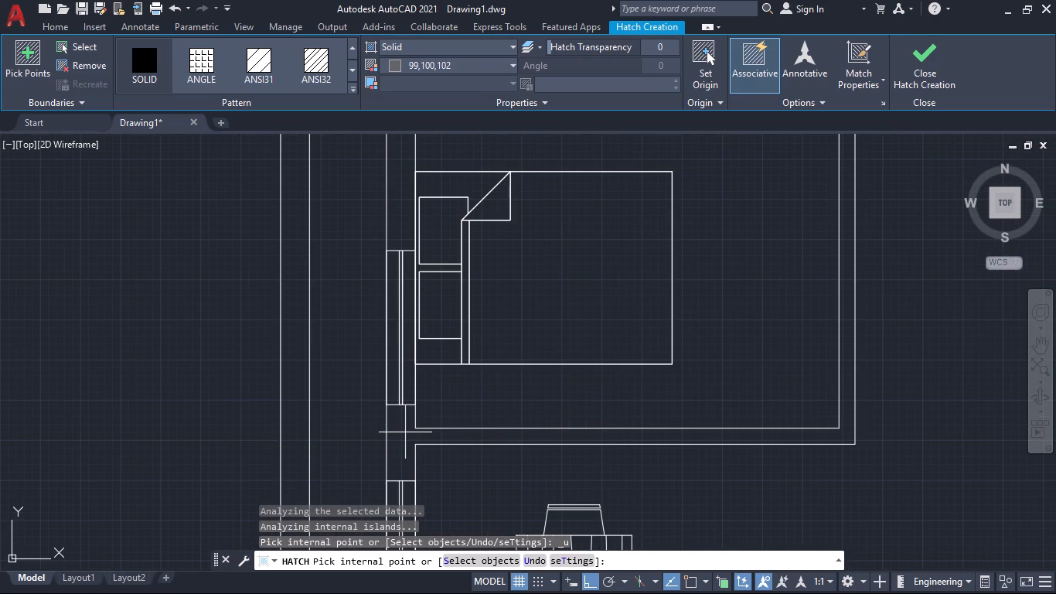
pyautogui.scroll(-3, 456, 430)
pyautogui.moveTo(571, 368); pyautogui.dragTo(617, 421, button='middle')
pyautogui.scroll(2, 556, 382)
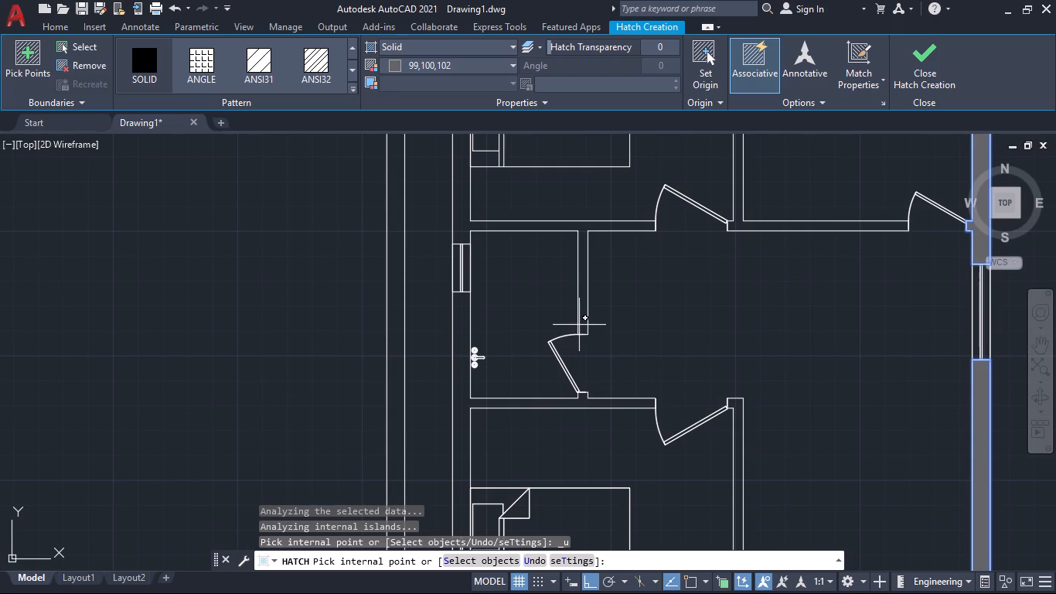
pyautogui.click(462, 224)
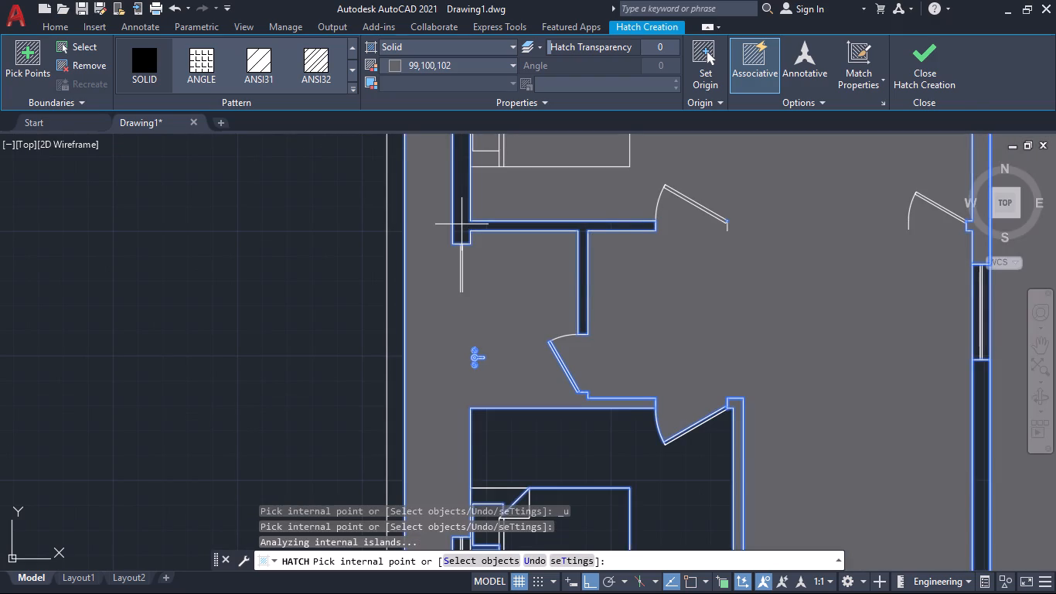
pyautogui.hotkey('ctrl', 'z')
# Hatch the short wall north of the northwestern bathroom's door and the north wall segment between the two windows above it.
pyautogui.scroll(-2, 534, 302)
pyautogui.moveTo(595, 306); pyautogui.dragTo(677, 473, button='middle')
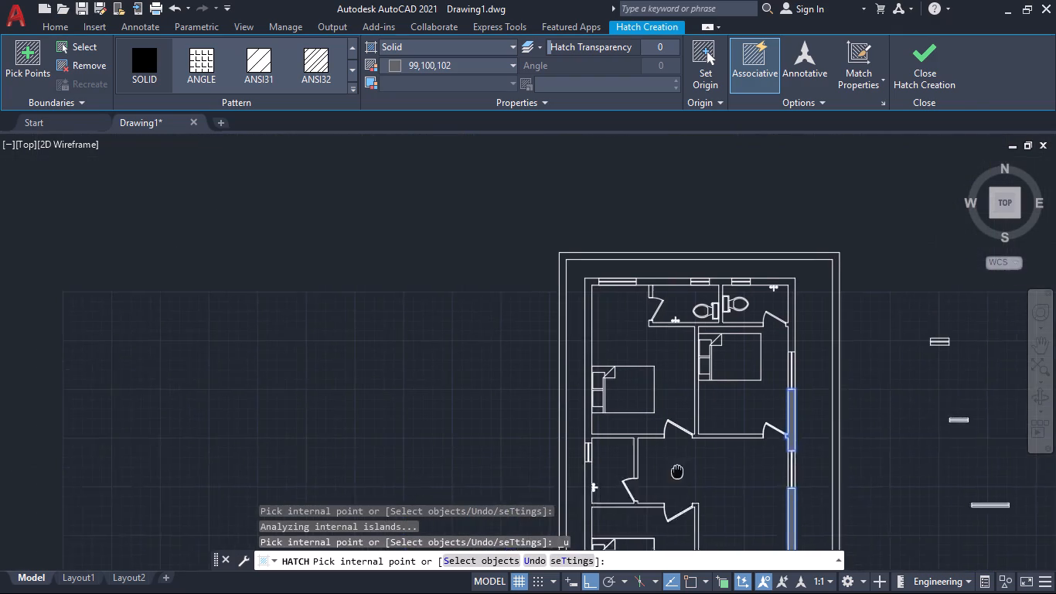
pyautogui.moveTo(677, 473); pyautogui.dragTo(680, 478, button='middle')
pyautogui.scroll(3, 595, 275)
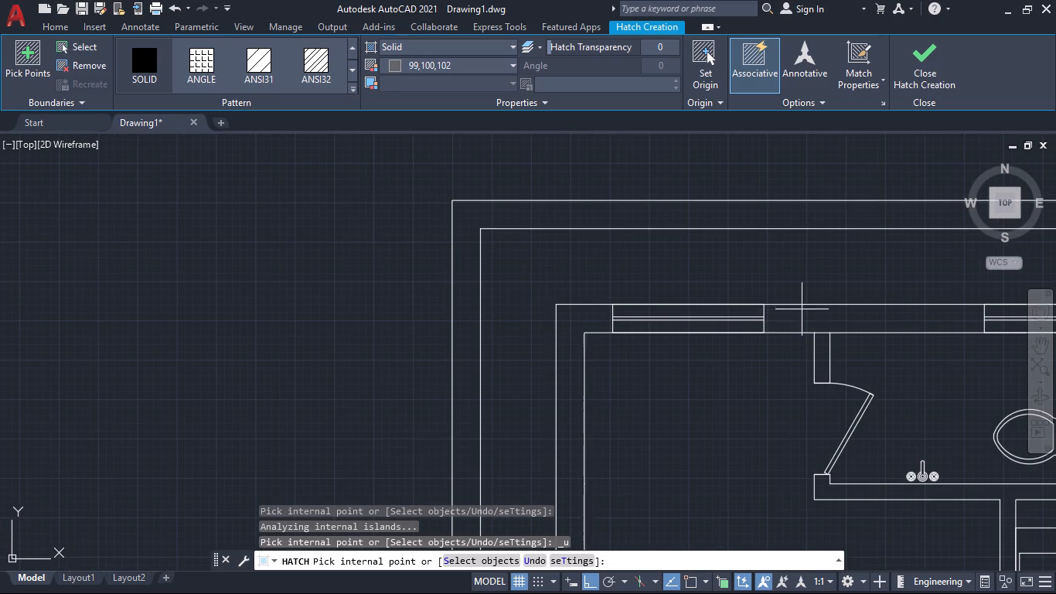
pyautogui.click(824, 352)
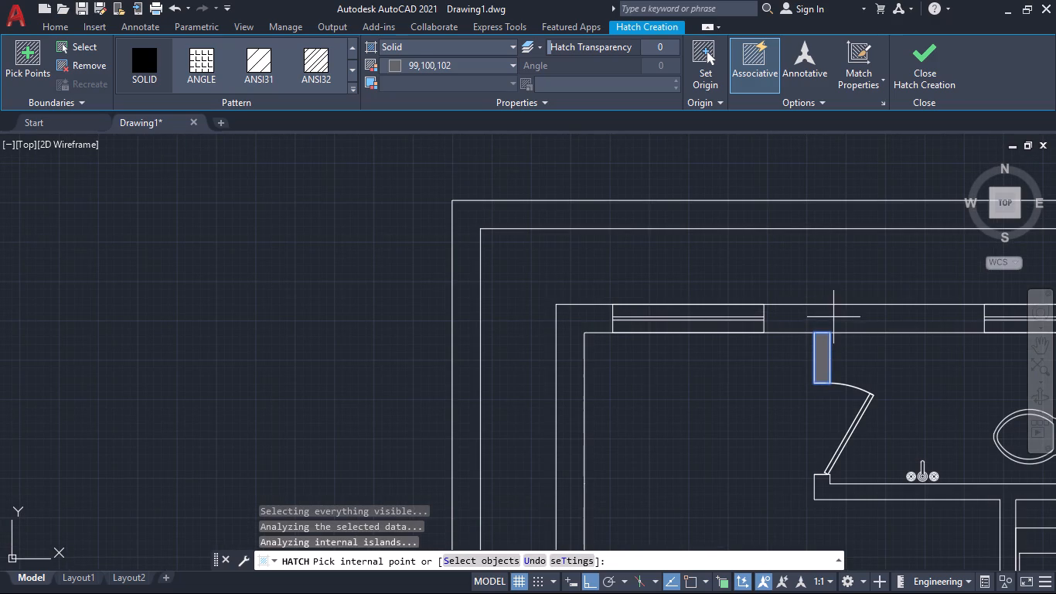
pyautogui.click(833, 317)
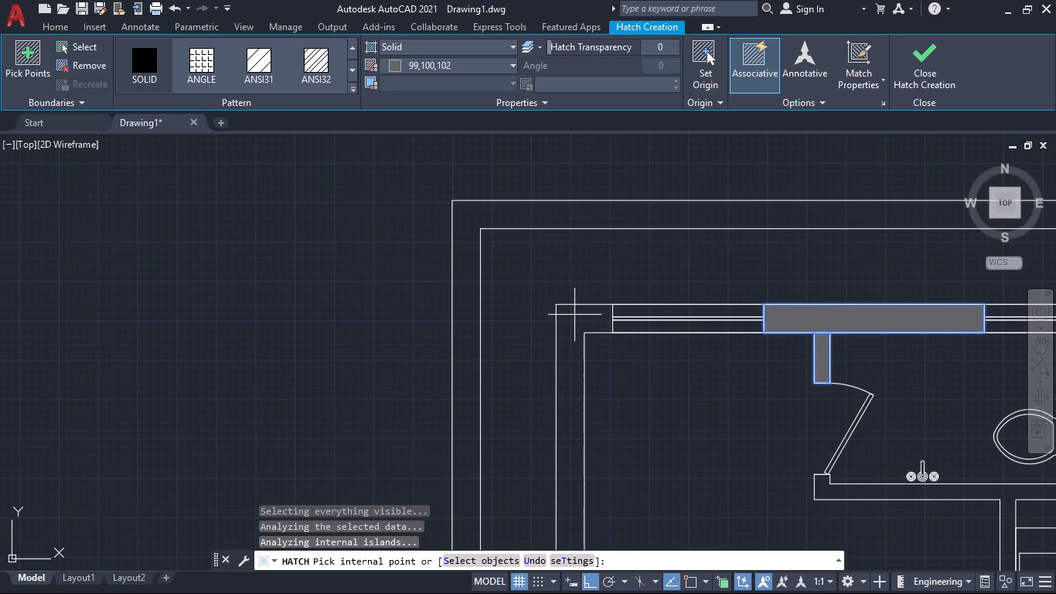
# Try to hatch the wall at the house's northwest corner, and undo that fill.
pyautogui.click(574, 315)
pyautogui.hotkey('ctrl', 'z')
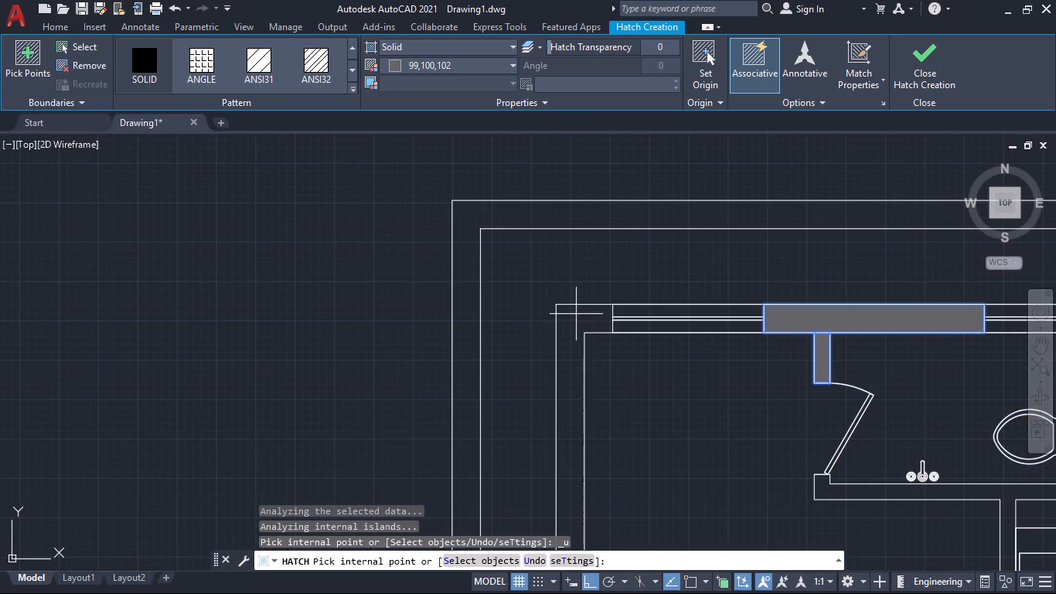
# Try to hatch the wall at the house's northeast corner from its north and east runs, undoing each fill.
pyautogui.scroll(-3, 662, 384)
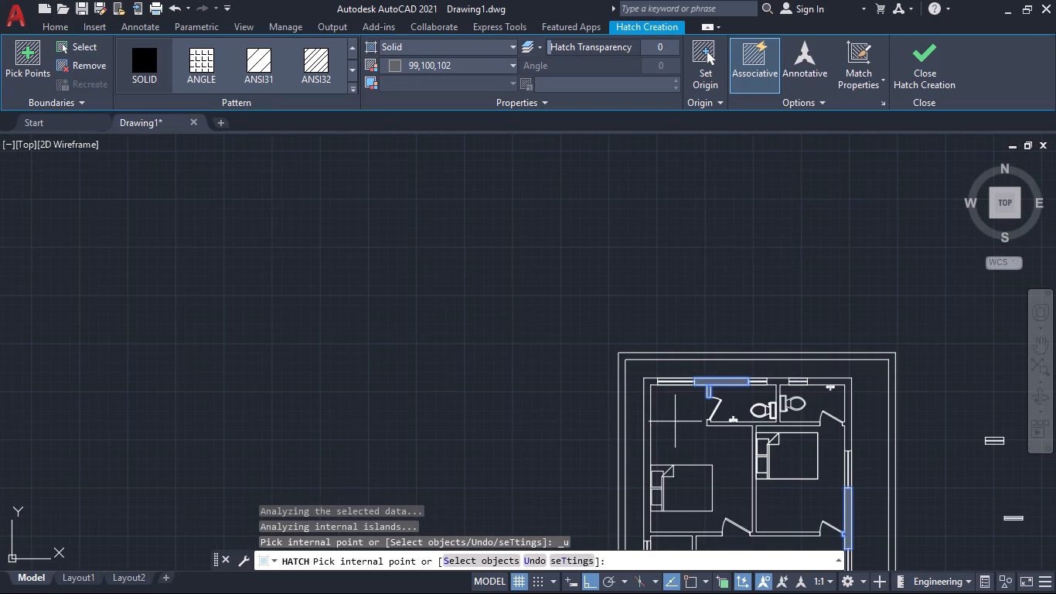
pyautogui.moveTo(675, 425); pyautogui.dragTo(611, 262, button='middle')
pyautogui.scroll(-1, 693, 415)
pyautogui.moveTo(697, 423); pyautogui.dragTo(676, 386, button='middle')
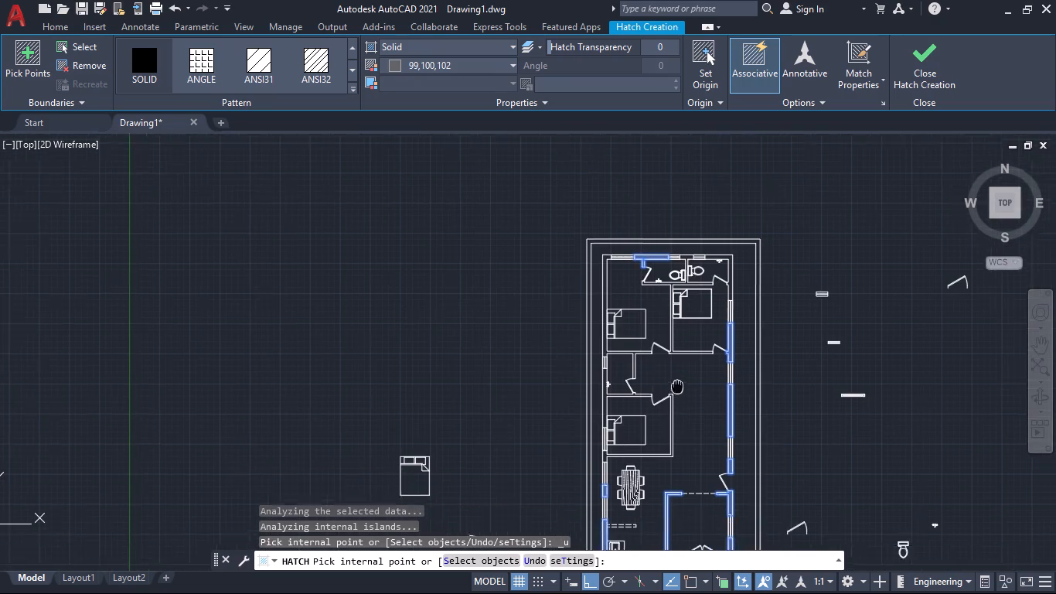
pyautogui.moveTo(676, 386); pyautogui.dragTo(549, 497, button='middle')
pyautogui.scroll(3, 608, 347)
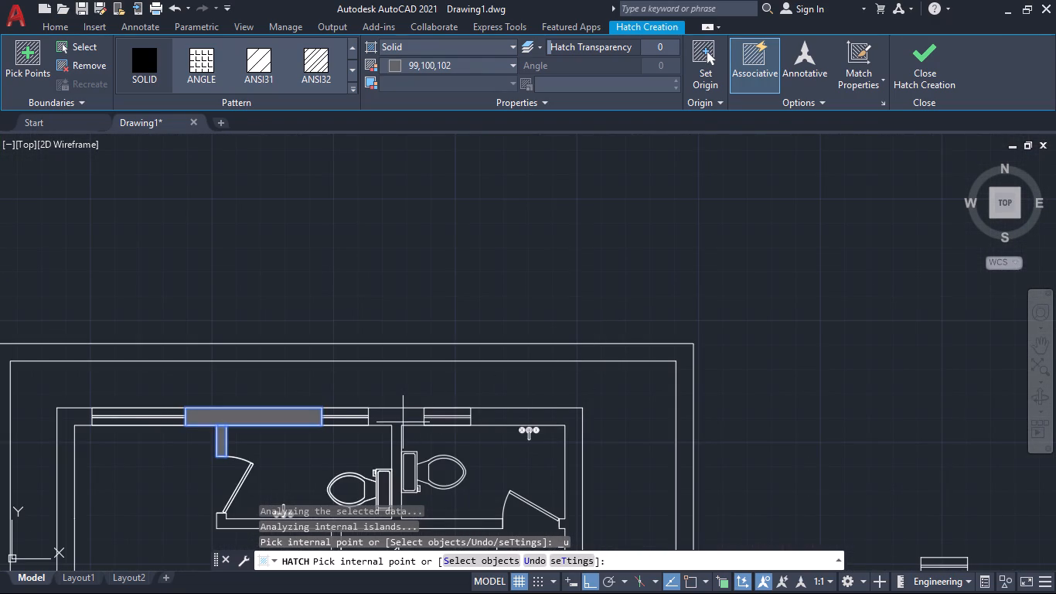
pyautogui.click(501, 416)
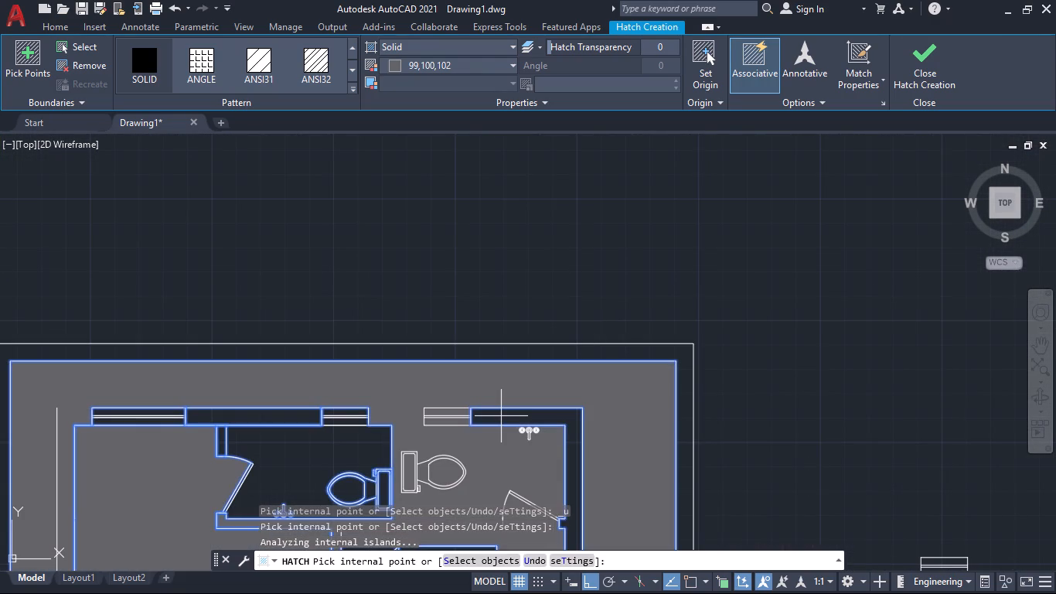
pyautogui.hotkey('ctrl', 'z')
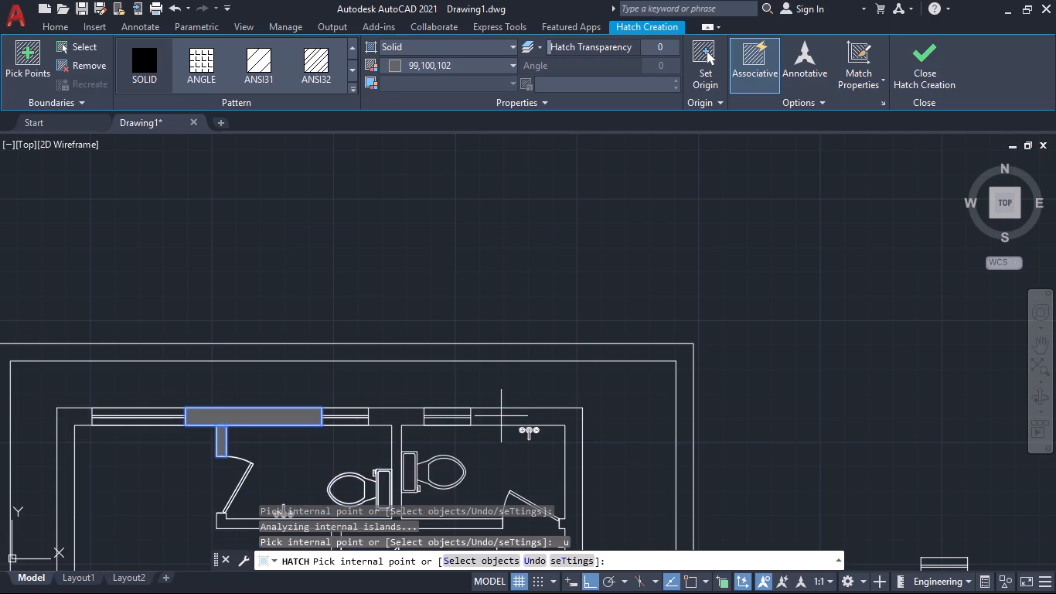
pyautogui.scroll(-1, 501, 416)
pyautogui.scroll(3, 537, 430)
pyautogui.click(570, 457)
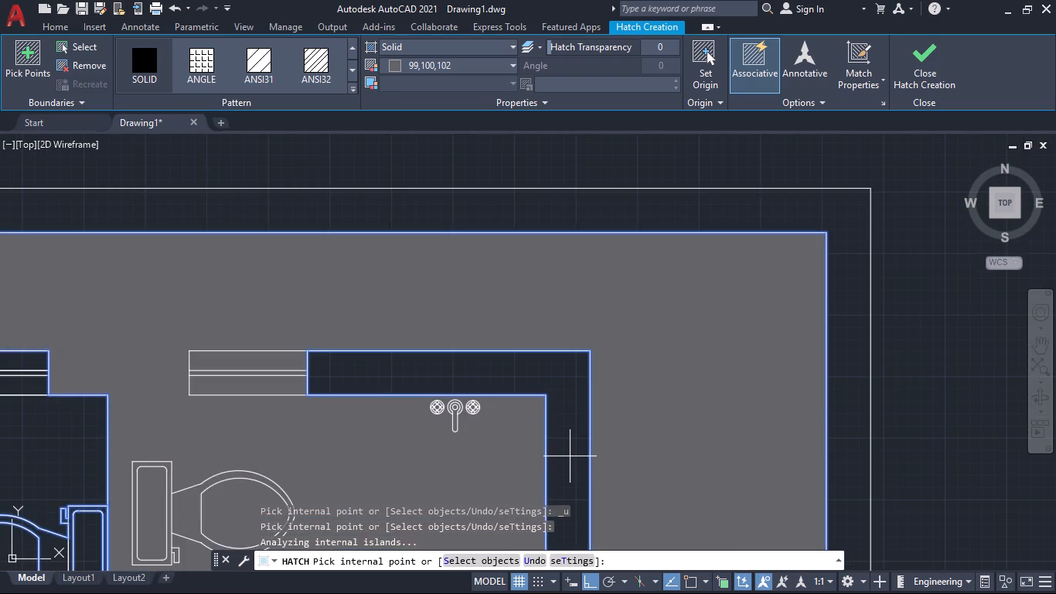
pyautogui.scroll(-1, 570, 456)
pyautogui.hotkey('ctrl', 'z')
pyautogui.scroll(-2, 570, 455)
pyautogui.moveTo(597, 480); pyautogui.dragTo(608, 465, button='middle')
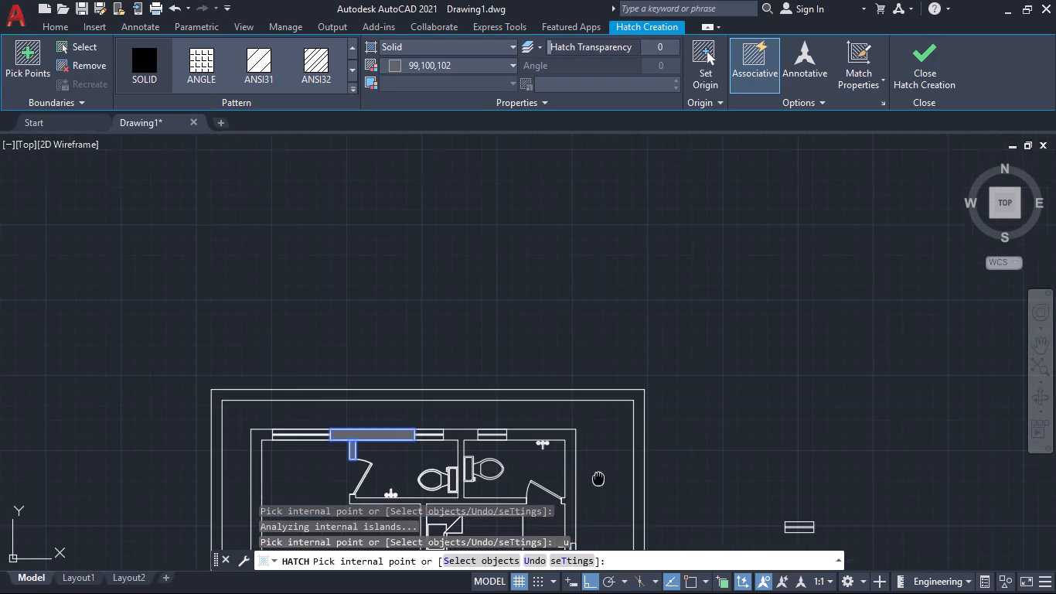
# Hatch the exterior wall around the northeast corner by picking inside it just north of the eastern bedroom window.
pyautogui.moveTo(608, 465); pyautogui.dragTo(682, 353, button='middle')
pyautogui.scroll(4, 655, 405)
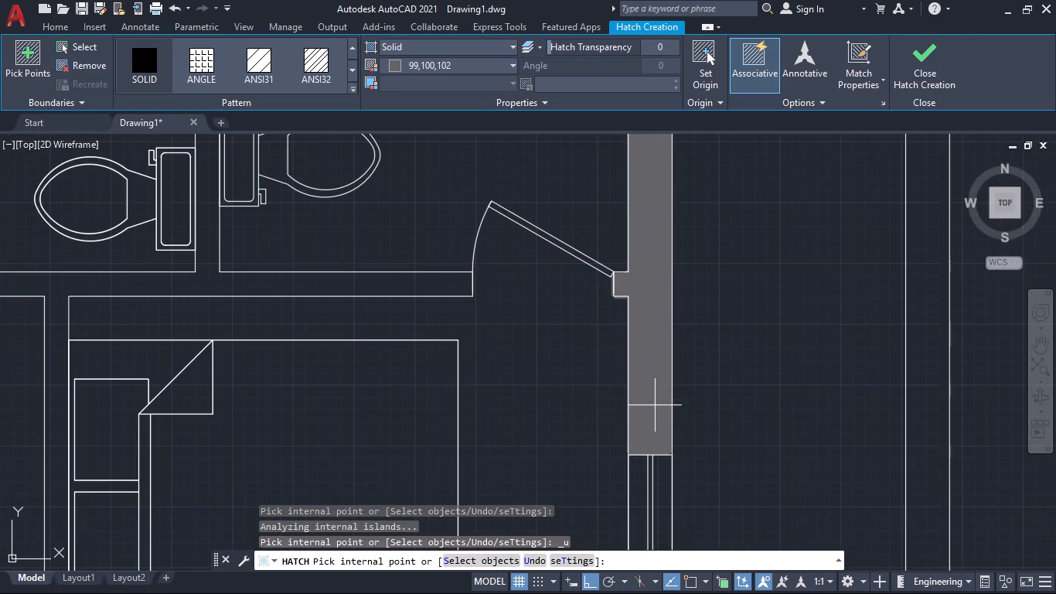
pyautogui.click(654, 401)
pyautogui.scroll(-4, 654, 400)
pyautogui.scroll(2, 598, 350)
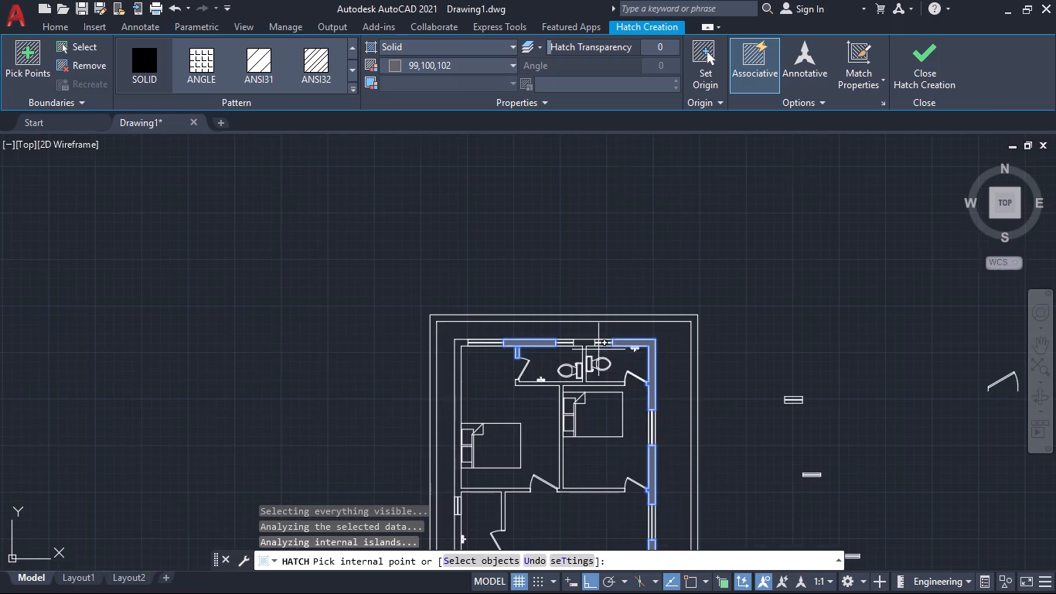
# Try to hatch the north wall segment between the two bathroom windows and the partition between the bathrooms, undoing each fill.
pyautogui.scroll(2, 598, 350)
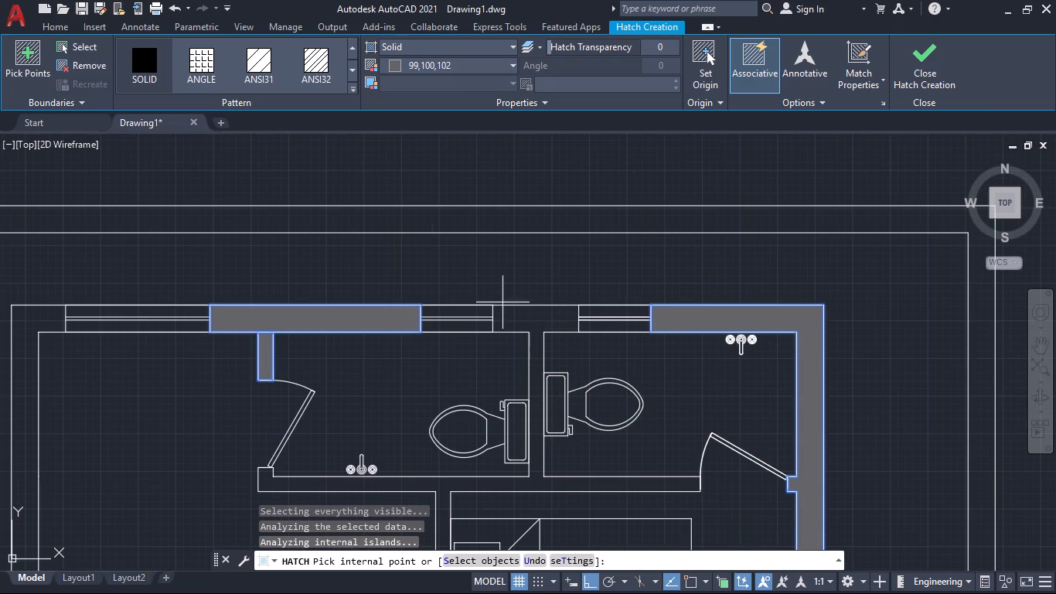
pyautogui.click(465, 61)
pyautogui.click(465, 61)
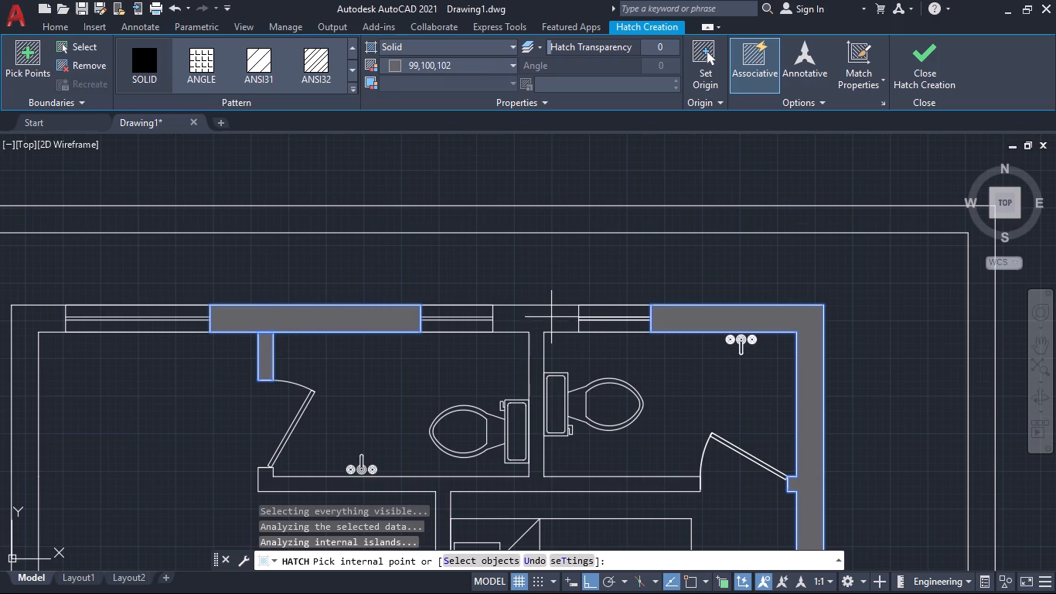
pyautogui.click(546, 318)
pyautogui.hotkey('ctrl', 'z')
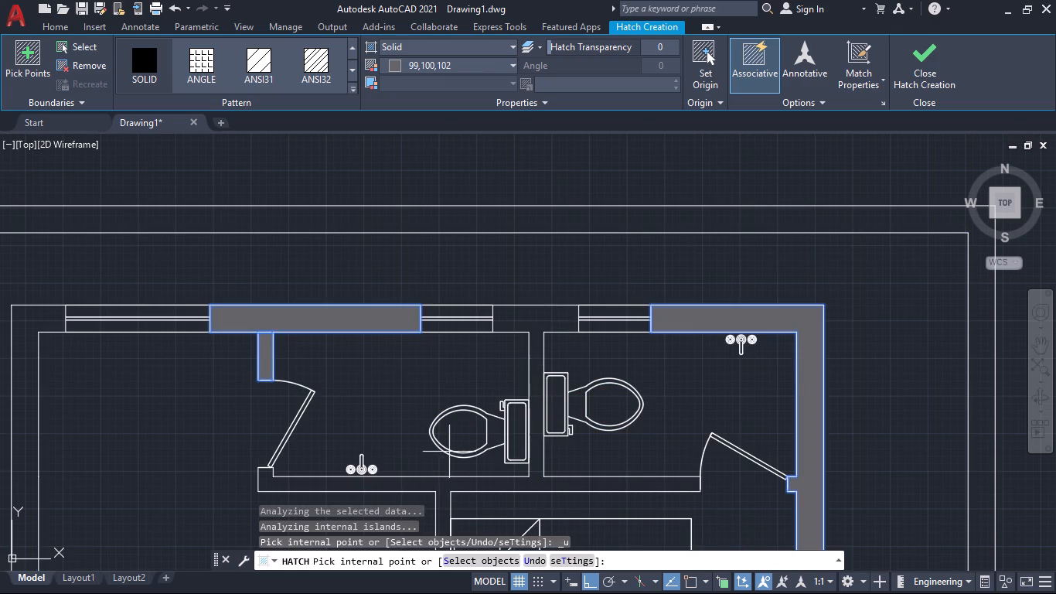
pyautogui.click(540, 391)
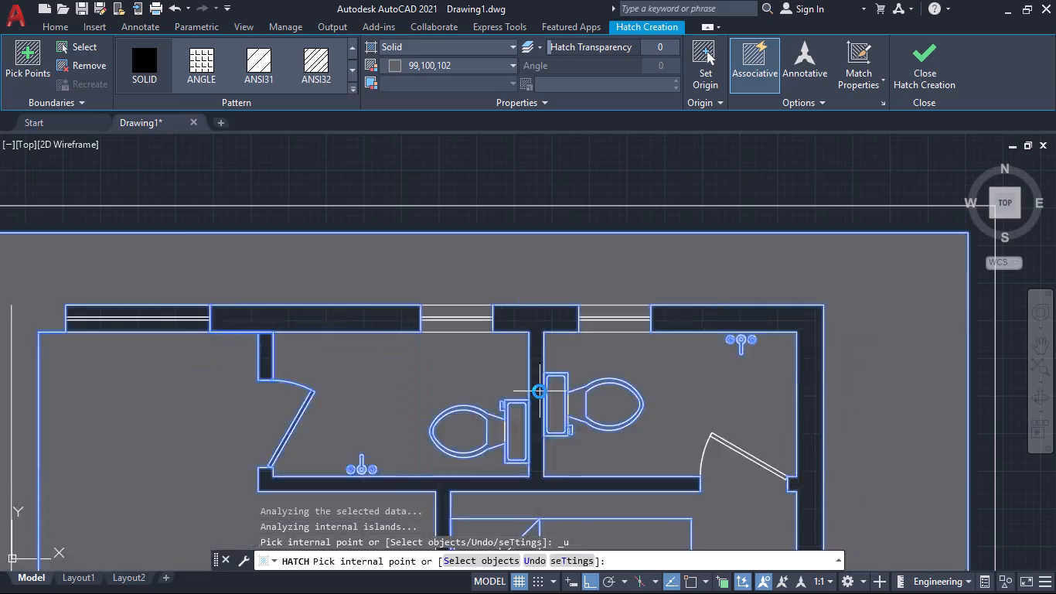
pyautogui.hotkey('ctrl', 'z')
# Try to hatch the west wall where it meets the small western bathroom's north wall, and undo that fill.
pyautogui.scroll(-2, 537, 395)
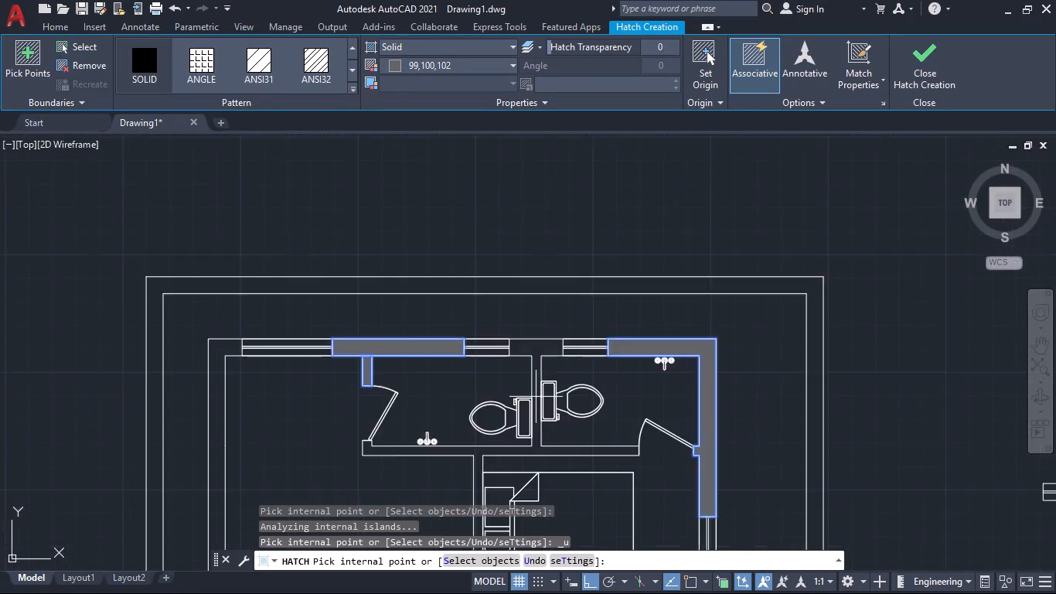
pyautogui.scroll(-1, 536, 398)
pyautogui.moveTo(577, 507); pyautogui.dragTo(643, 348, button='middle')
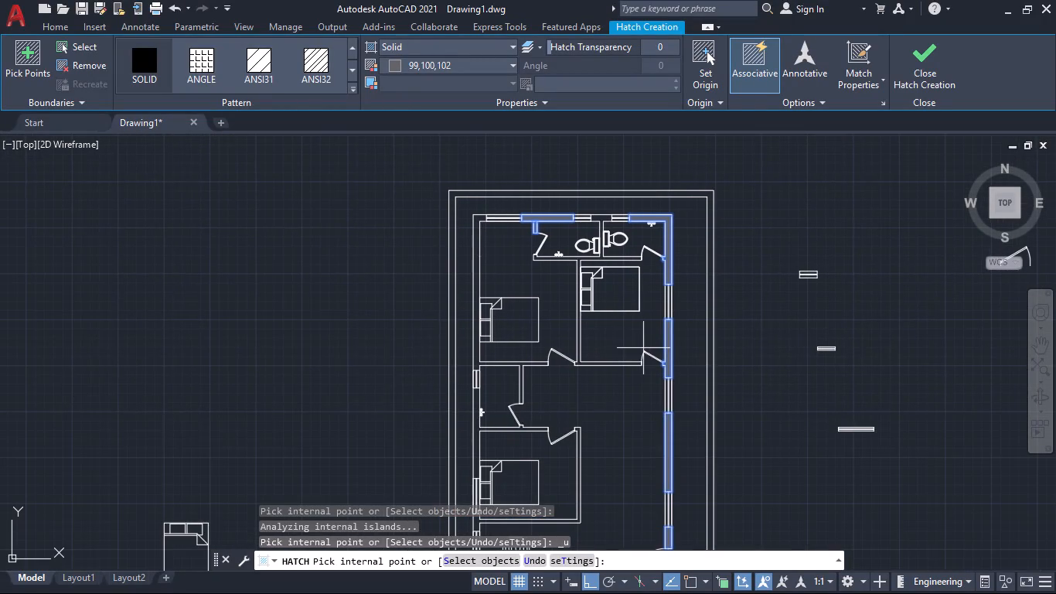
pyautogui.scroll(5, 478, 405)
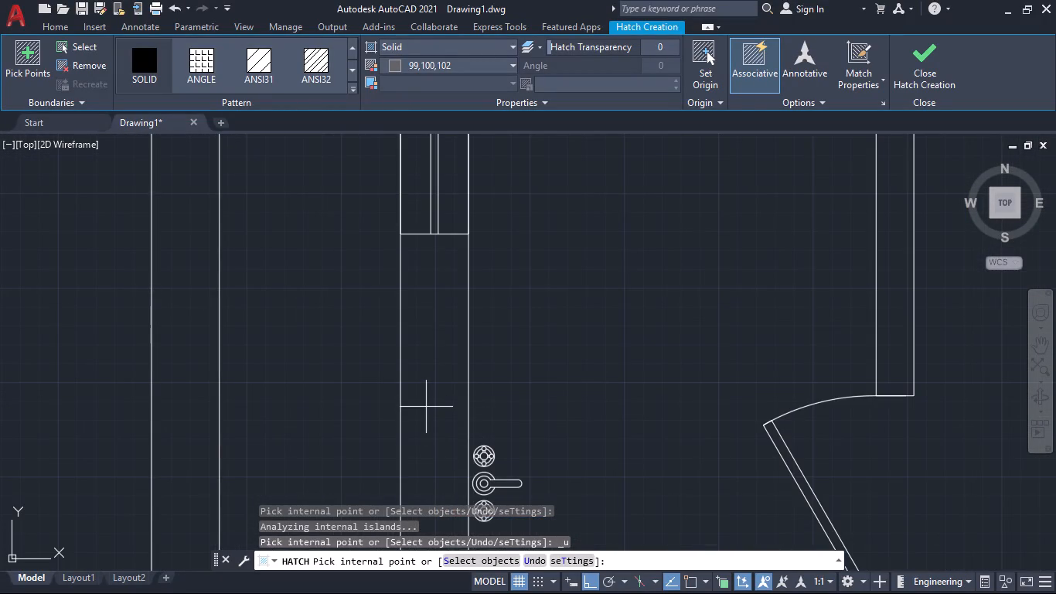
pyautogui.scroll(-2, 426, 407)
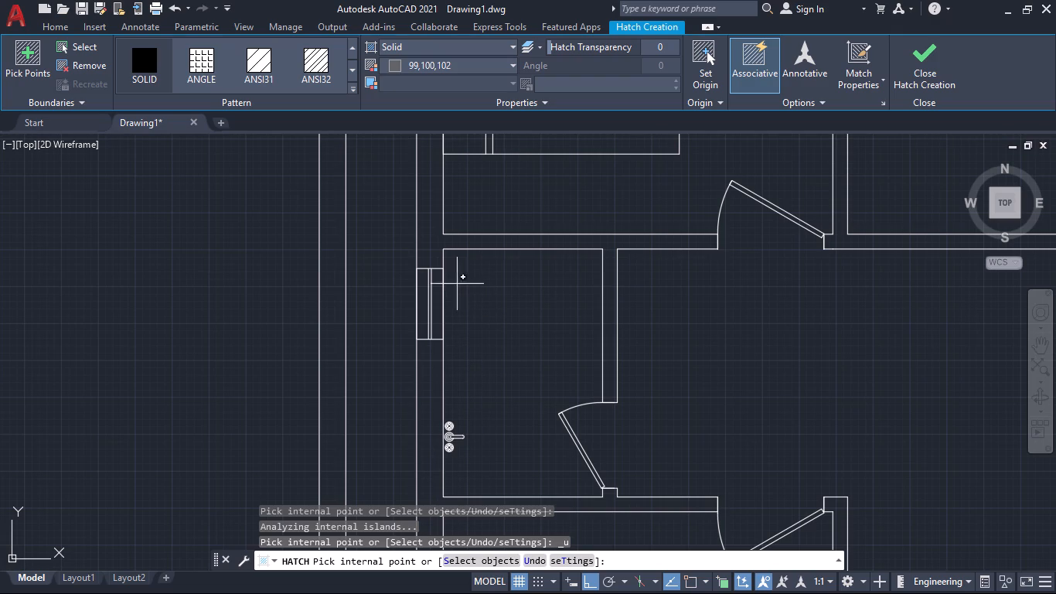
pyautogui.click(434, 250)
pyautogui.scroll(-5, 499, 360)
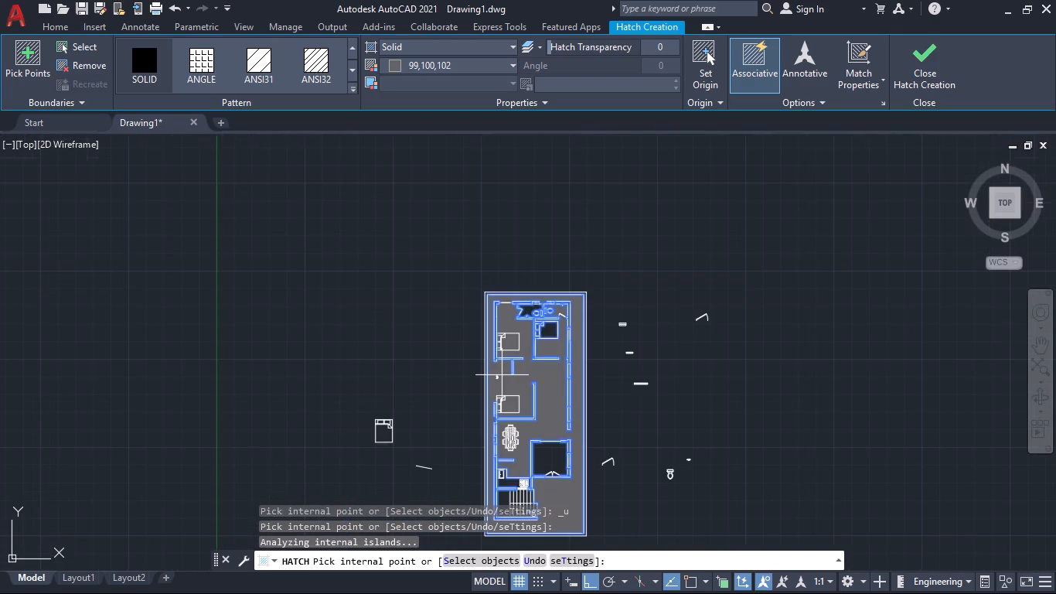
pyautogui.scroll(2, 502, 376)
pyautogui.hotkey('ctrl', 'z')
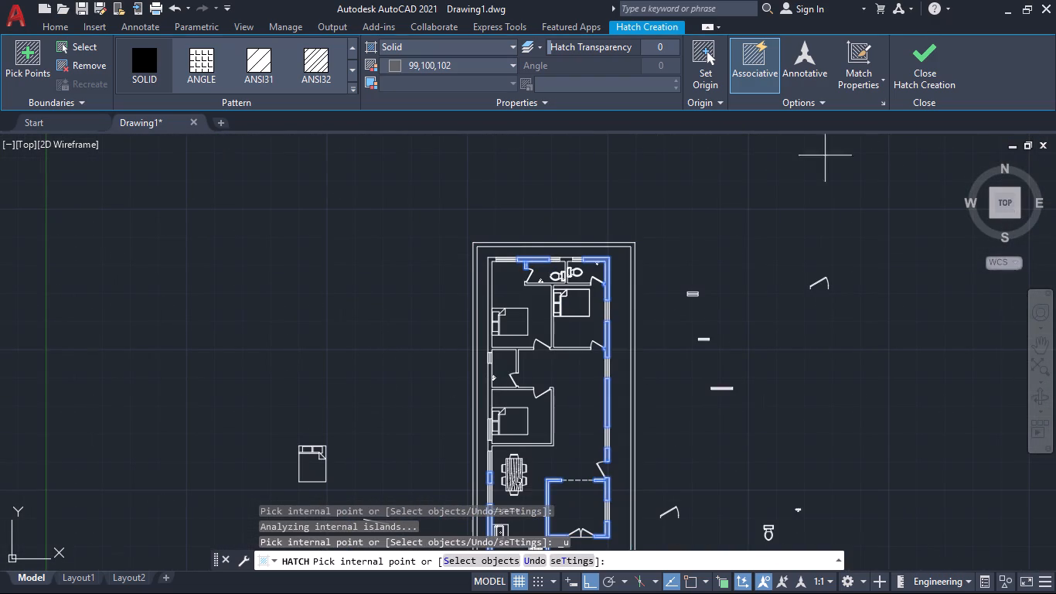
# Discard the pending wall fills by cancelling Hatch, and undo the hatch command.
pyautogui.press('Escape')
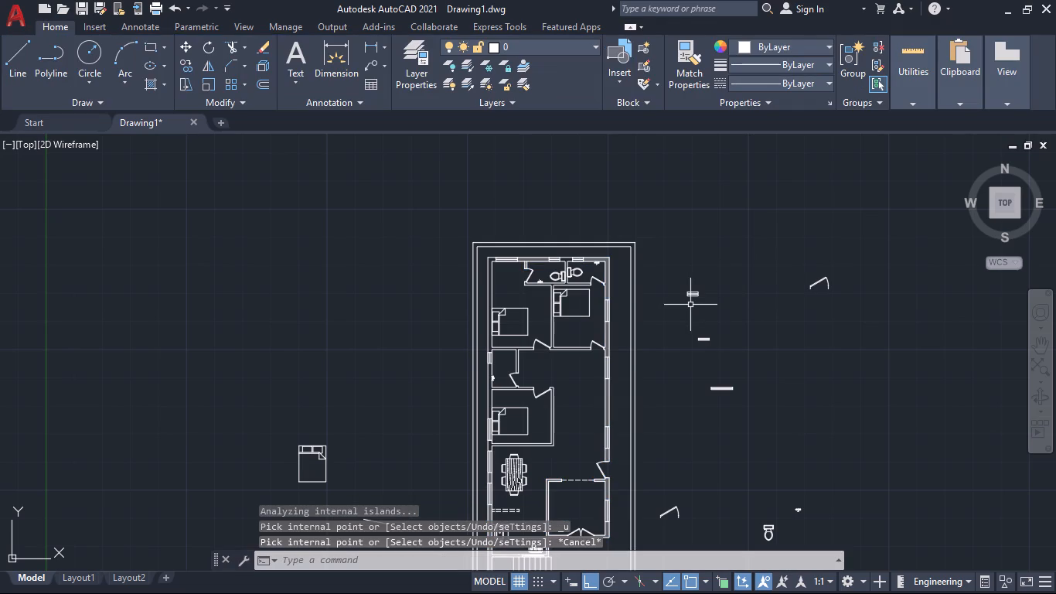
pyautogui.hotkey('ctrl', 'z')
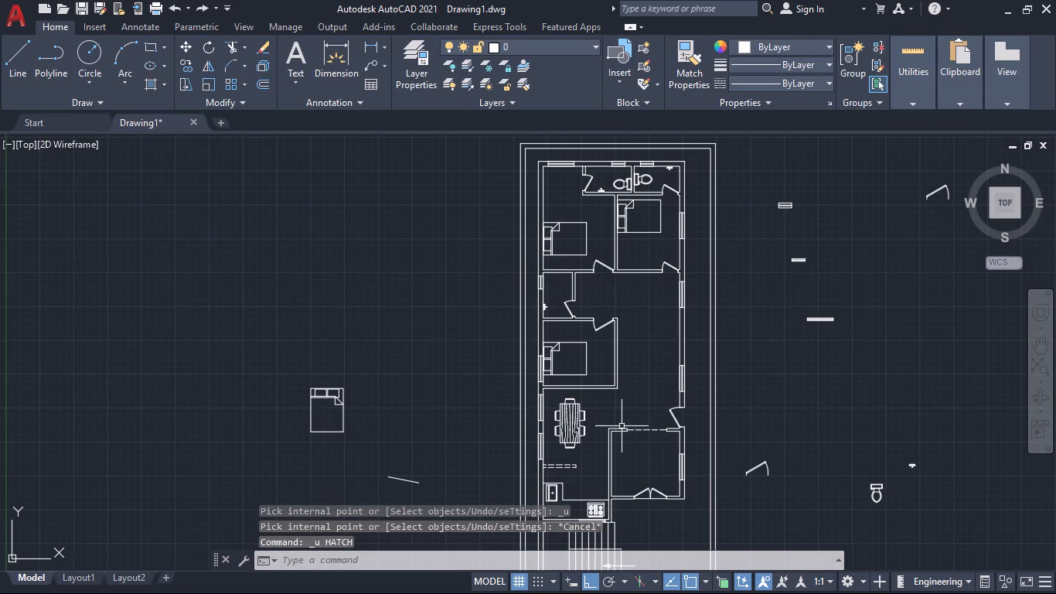
# Move the spare toilet from outside the plan into the small western bathroom, beside its east wall, with Ortho off.
pyautogui.moveTo(635, 402); pyautogui.dragTo(593, 450, button='middle')
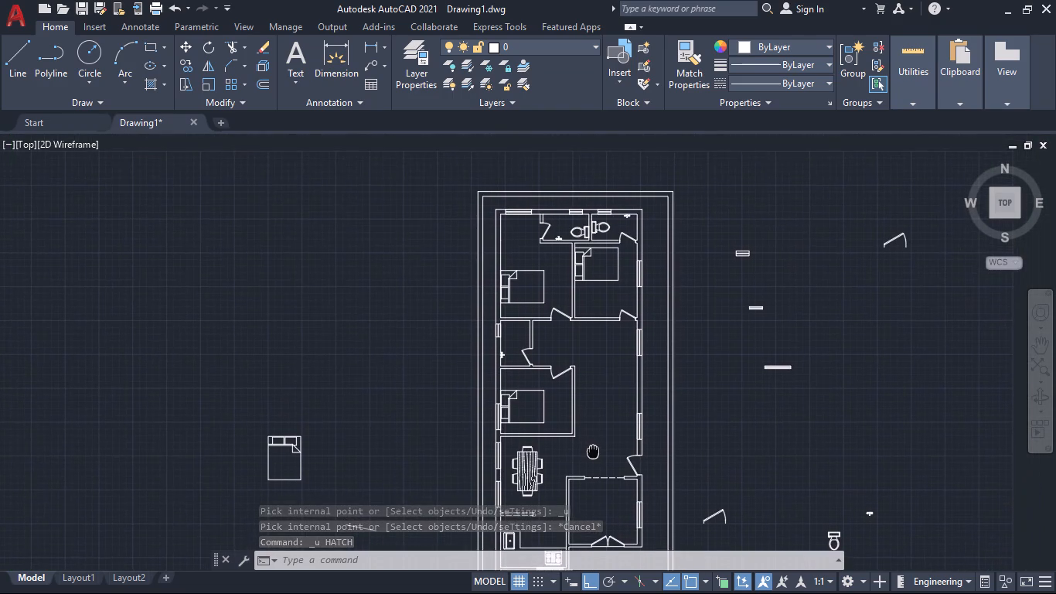
pyautogui.moveTo(593, 450); pyautogui.dragTo(593, 451, button='middle')
pyautogui.scroll(1, 610, 381)
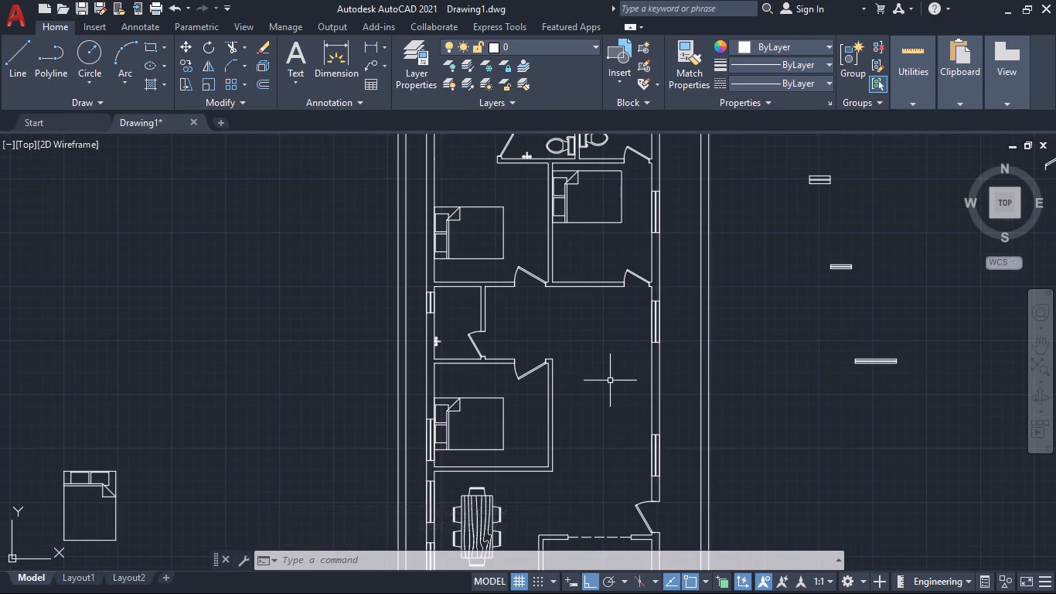
pyautogui.scroll(1, 604, 374)
pyautogui.moveTo(590, 345); pyautogui.dragTo(630, 394, button='middle')
pyautogui.scroll(-2, 635, 395)
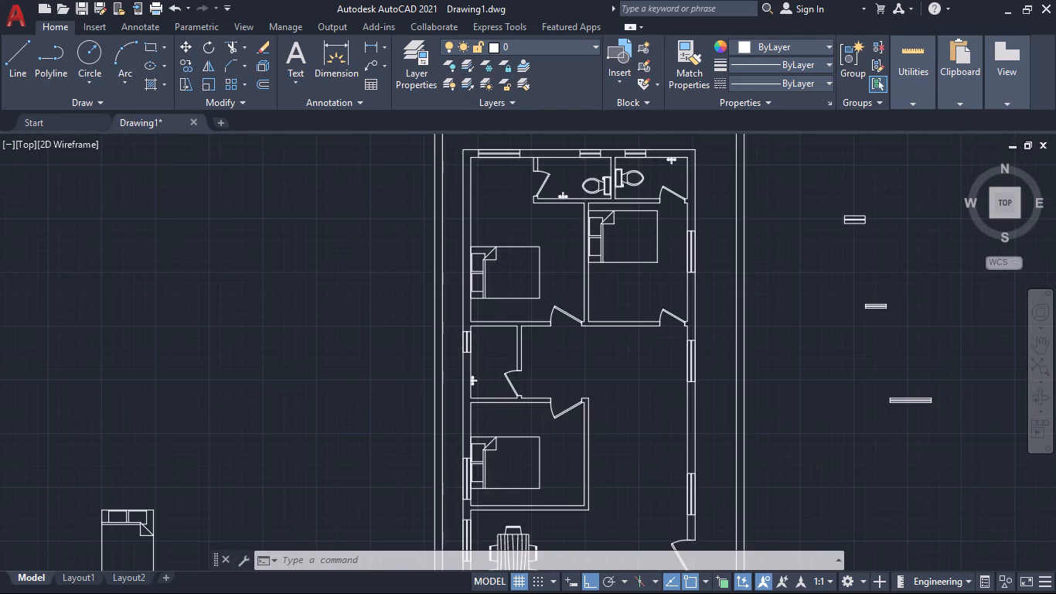
pyautogui.moveTo(806, 472); pyautogui.dragTo(789, 383, button='middle')
pyautogui.click(870, 510)
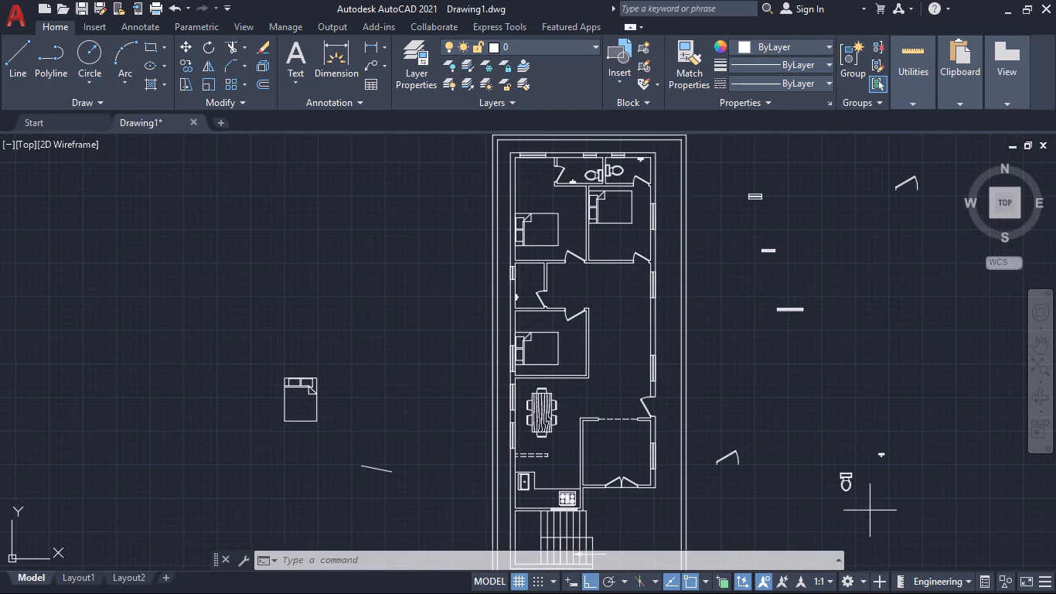
pyautogui.click(794, 400)
pyautogui.press('m')
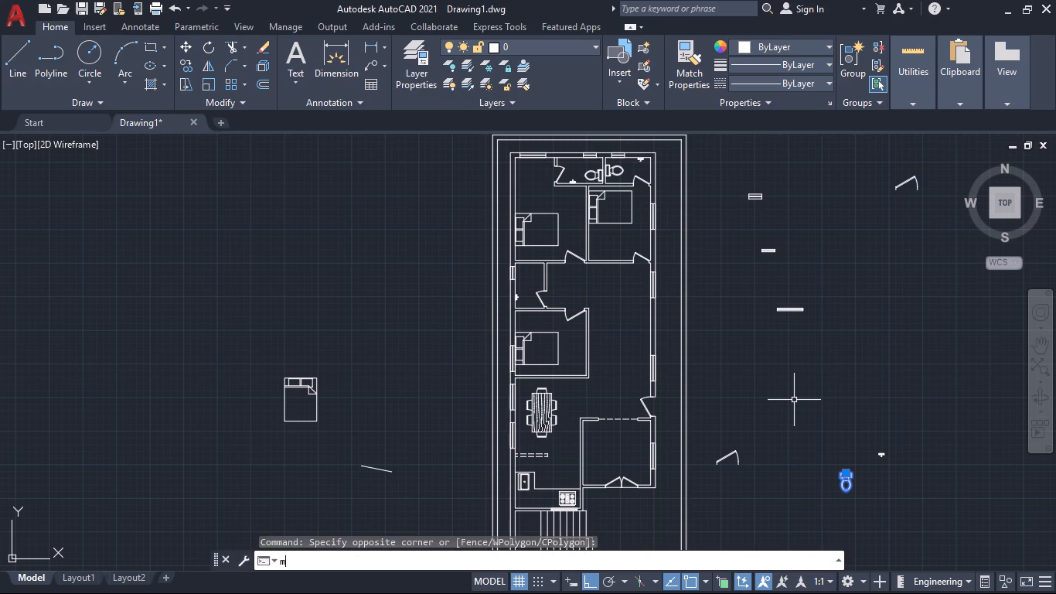
pyautogui.press('Return')
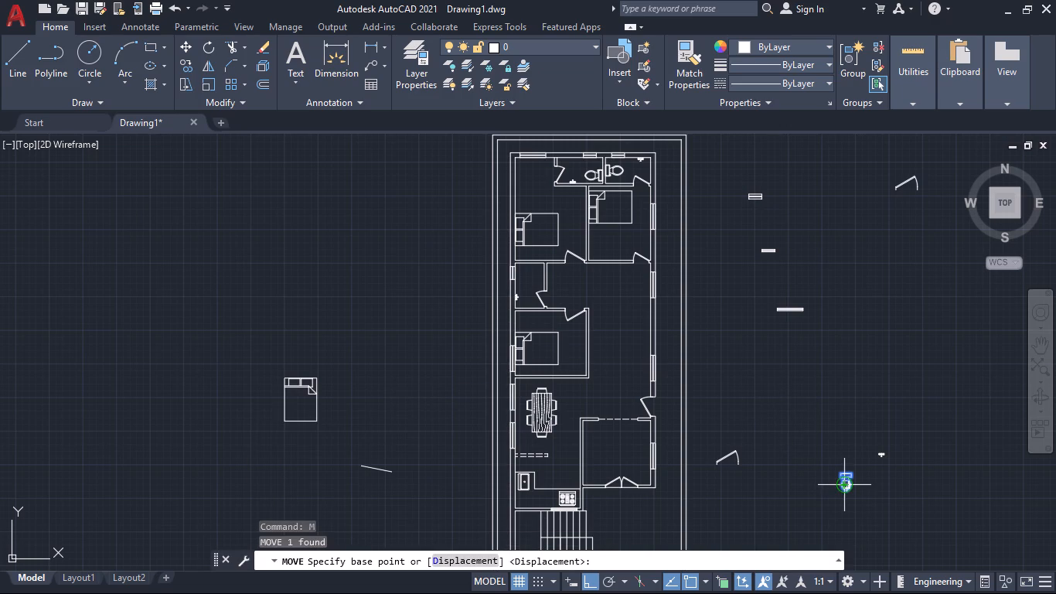
pyautogui.scroll(5, 844, 486)
pyautogui.click(839, 360)
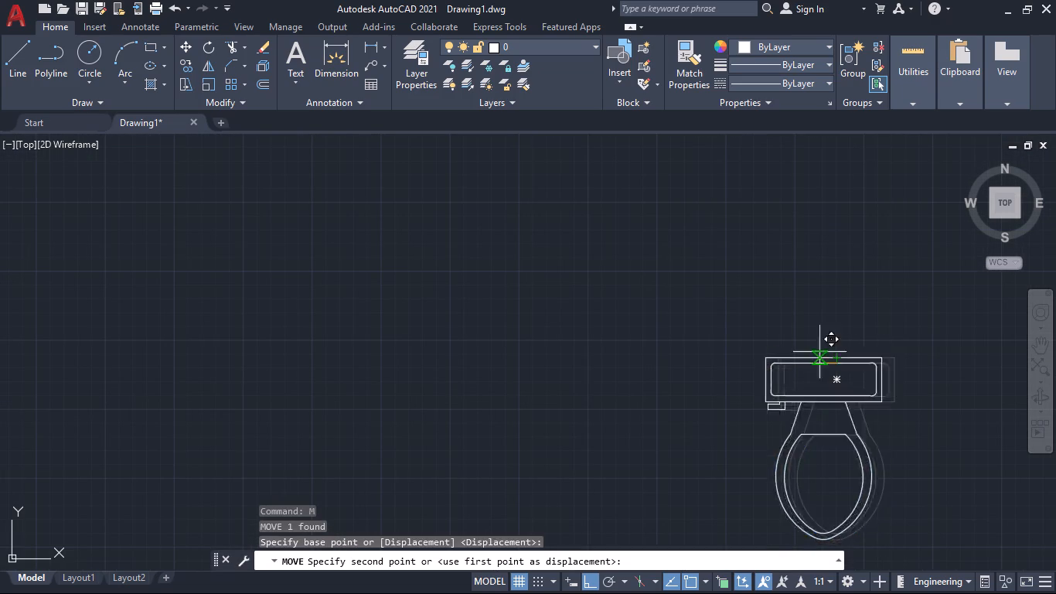
pyautogui.scroll(-4, 417, 299)
pyautogui.moveTo(402, 292); pyautogui.dragTo(684, 479, button='middle')
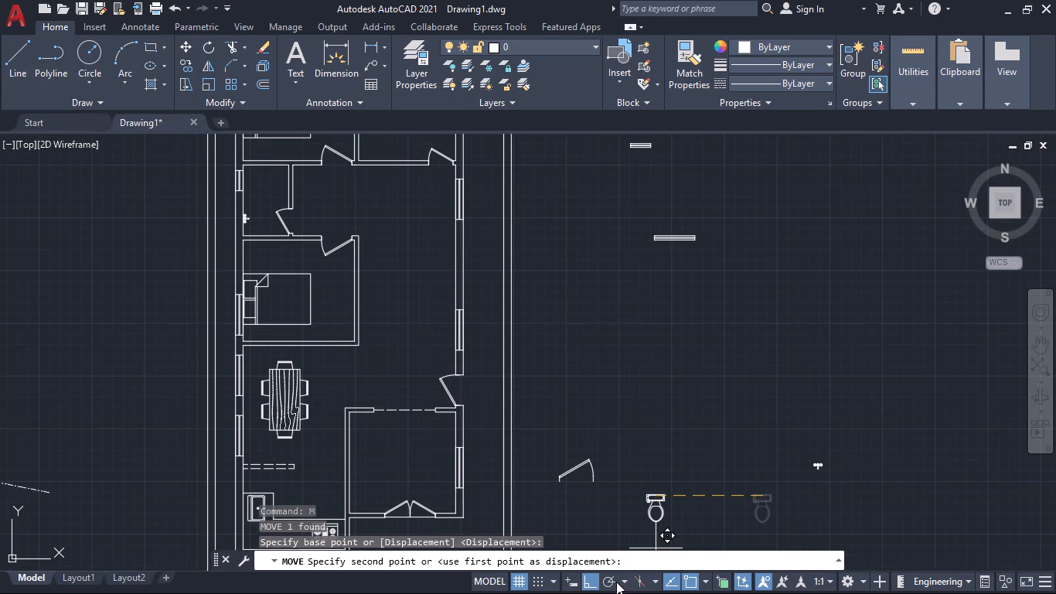
pyautogui.click(591, 575)
pyautogui.scroll(1, 401, 274)
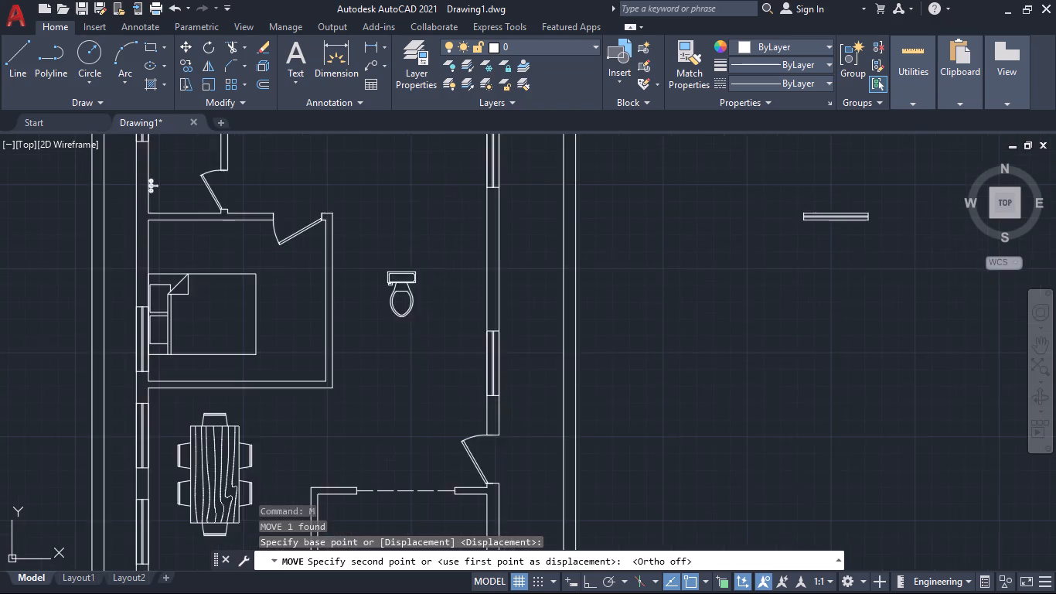
pyautogui.moveTo(401, 274); pyautogui.dragTo(623, 432, button='middle')
pyautogui.scroll(1, 376, 288)
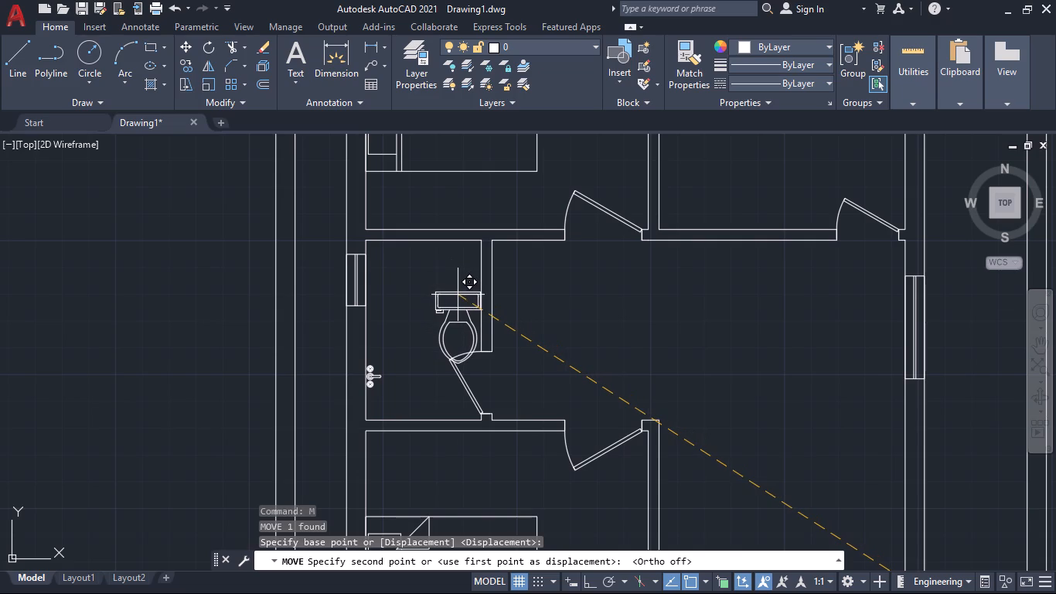
pyautogui.click(458, 295)
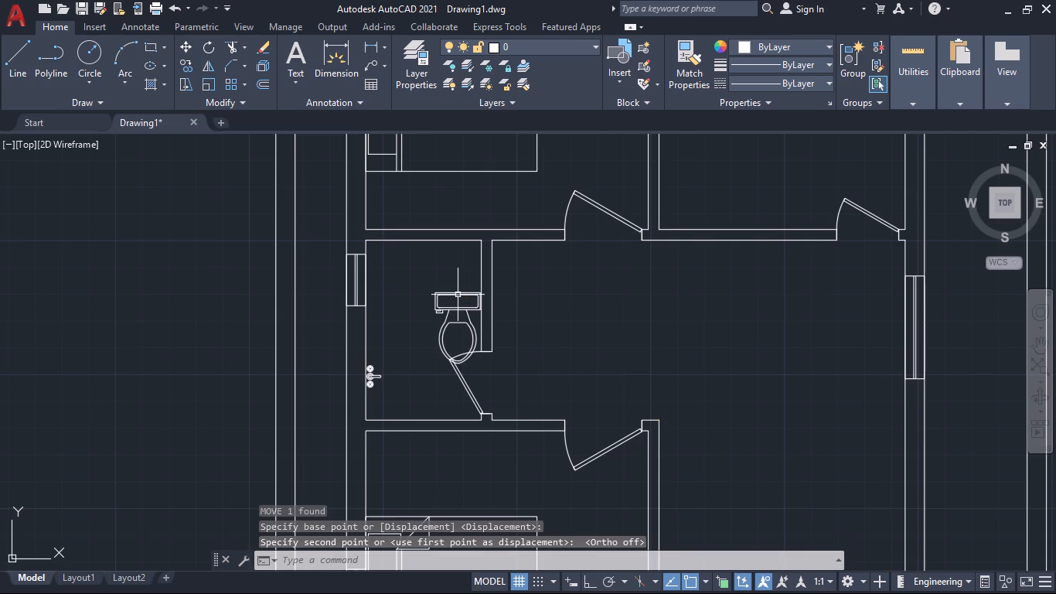
# Rotate the toilet in the small western bathroom 90 degrees clockwise about its tank's northeast corner, with Ortho on, backing it onto the east wall.
pyautogui.write('ro')
pyautogui.press('Return')
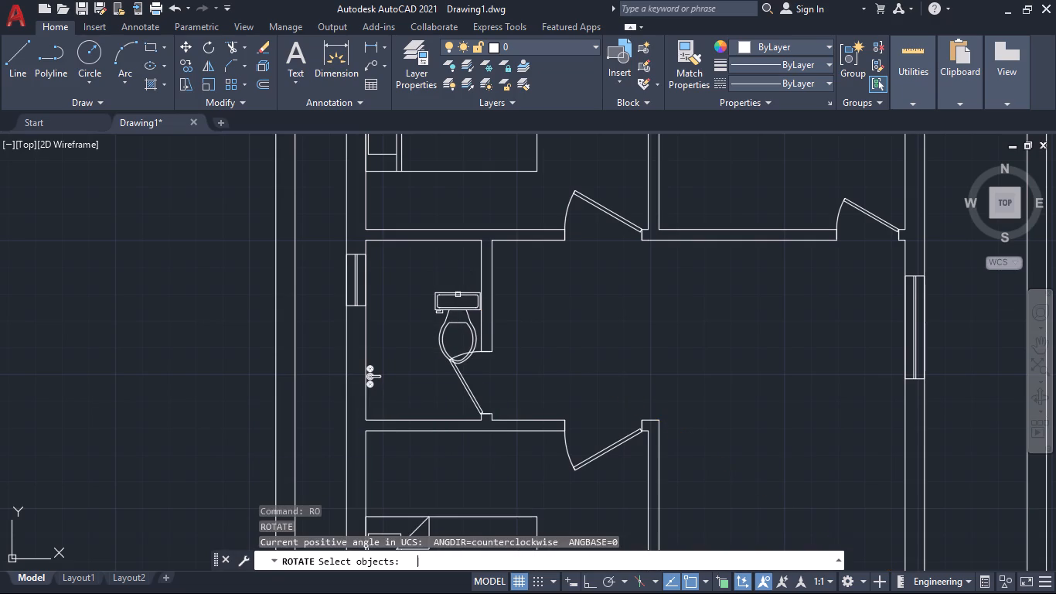
pyautogui.click(468, 295)
pyautogui.press('Return')
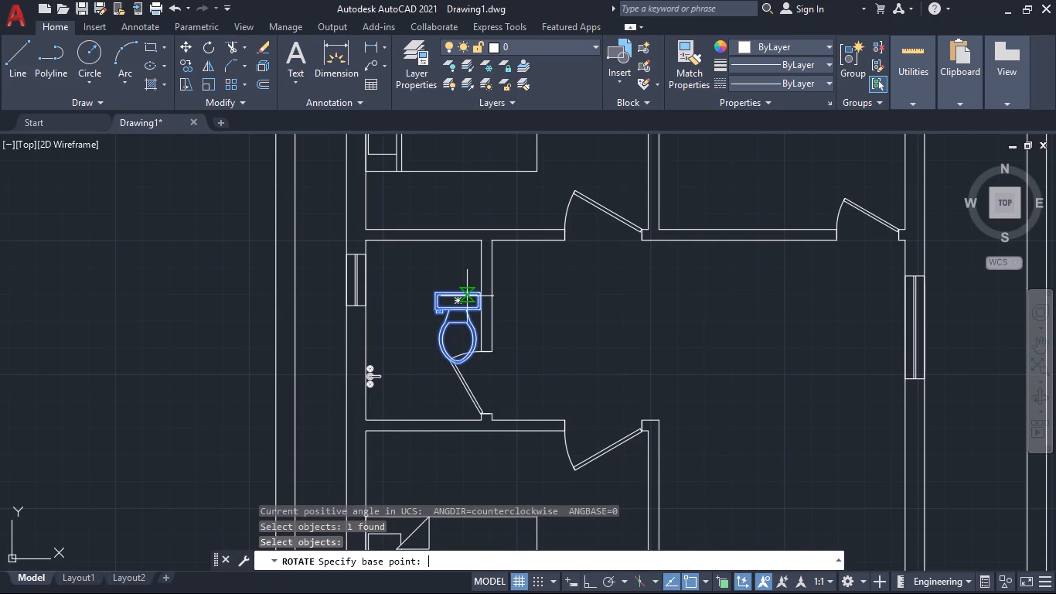
pyautogui.scroll(5, 479, 293)
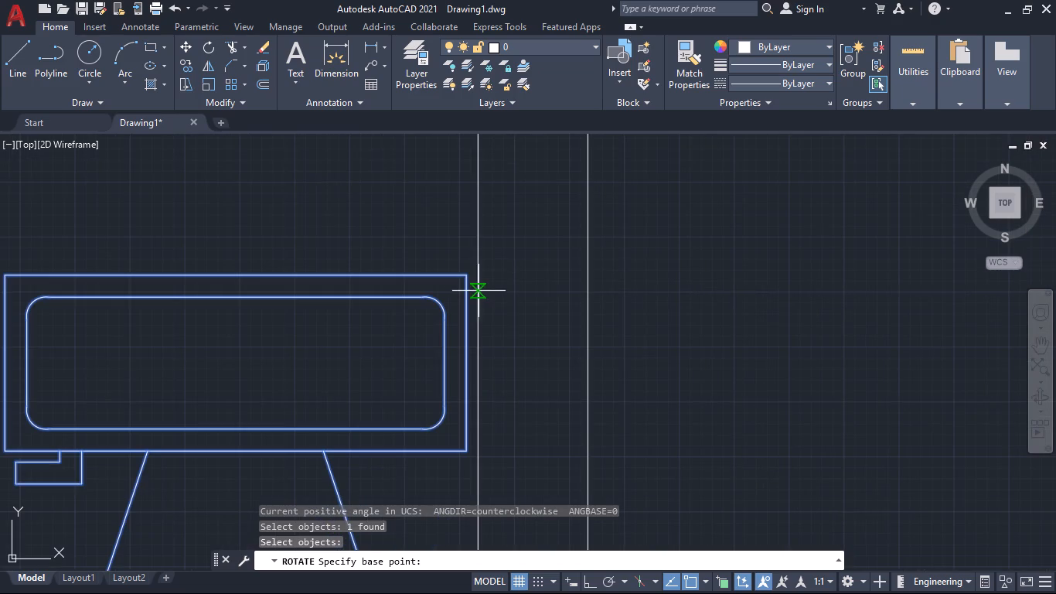
pyautogui.click(467, 280)
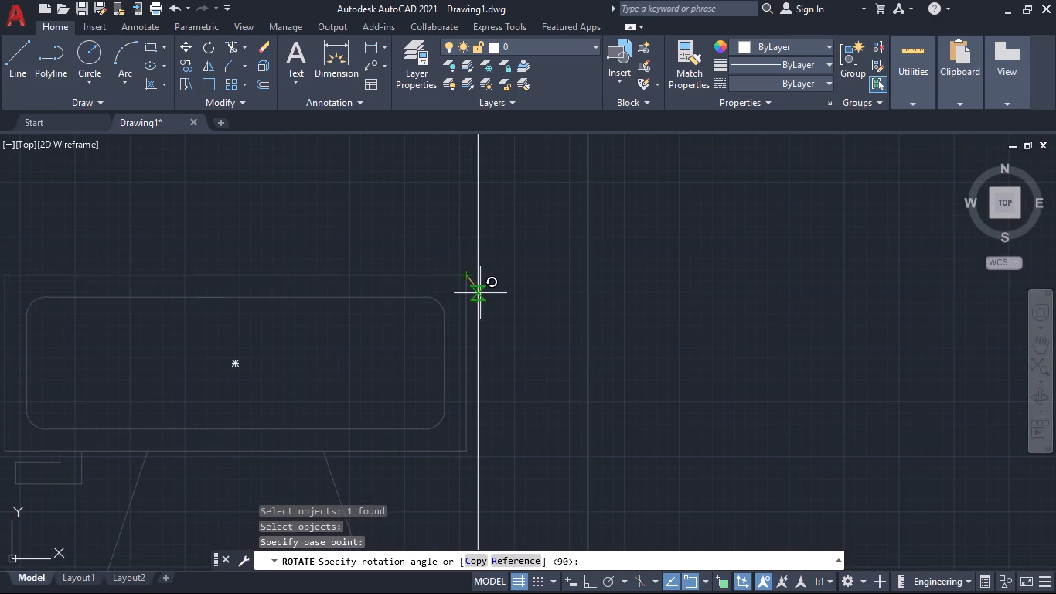
pyautogui.click(591, 578)
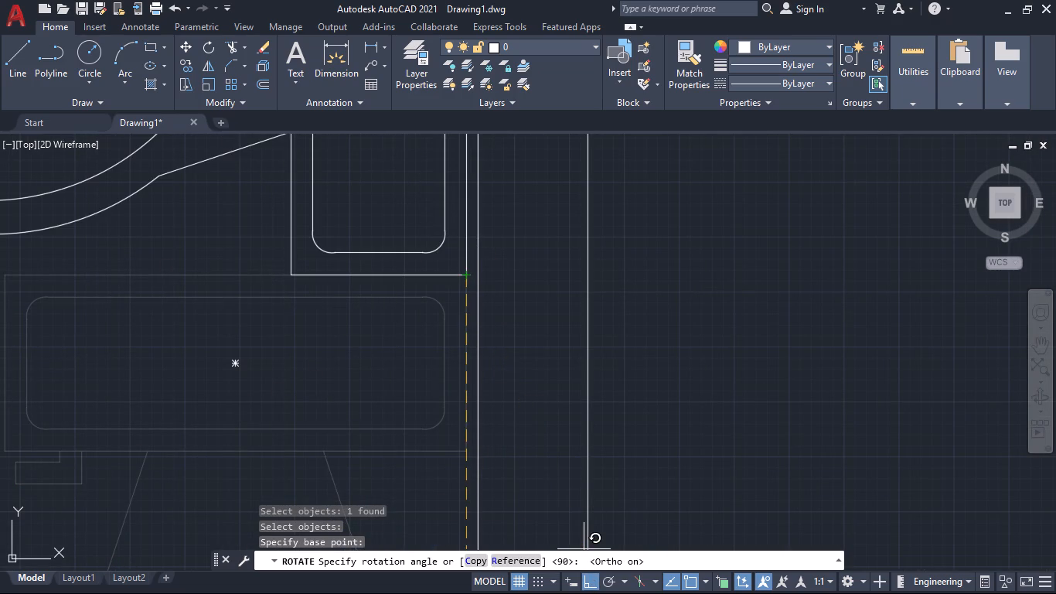
pyautogui.click(506, 506)
# Open DesignCenter and look through the blocks of House Designer.dwg.
pyautogui.scroll(-3, 523, 439)
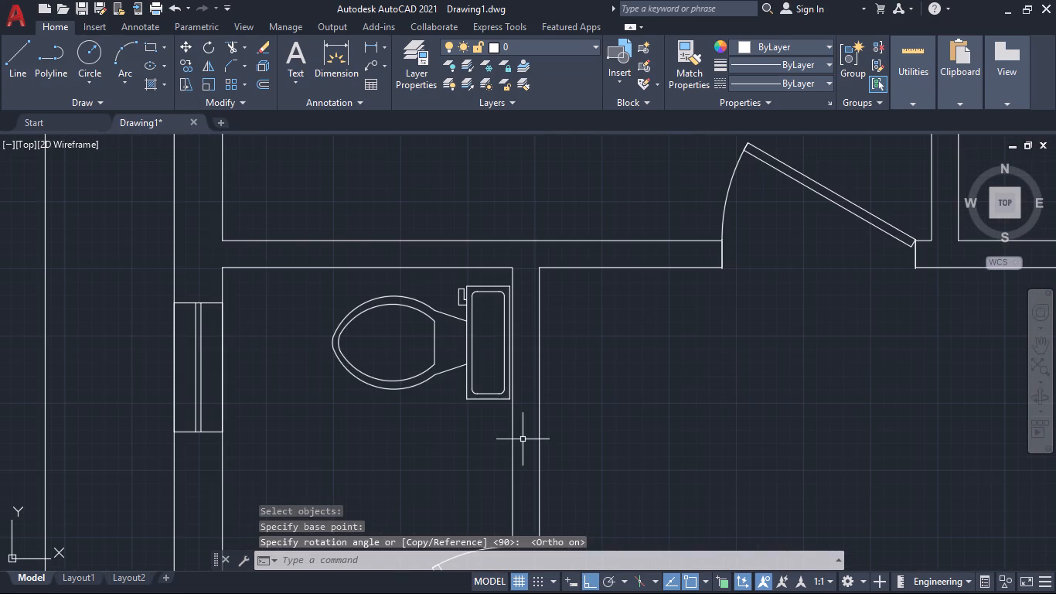
pyautogui.scroll(1, 463, 416)
pyautogui.scroll(-4, 463, 416)
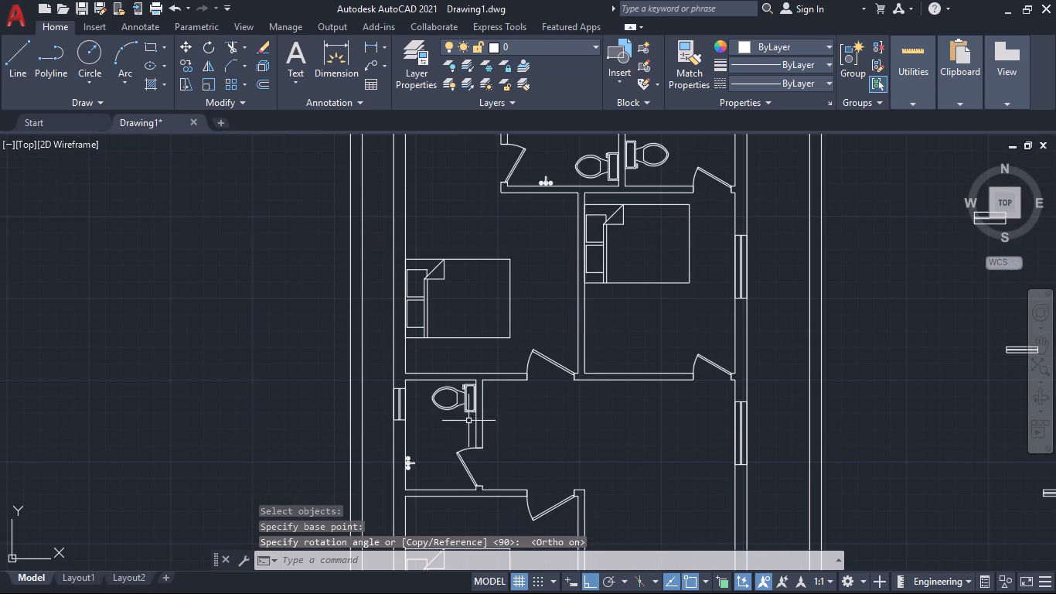
pyautogui.moveTo(539, 430); pyautogui.dragTo(532, 418, button='middle')
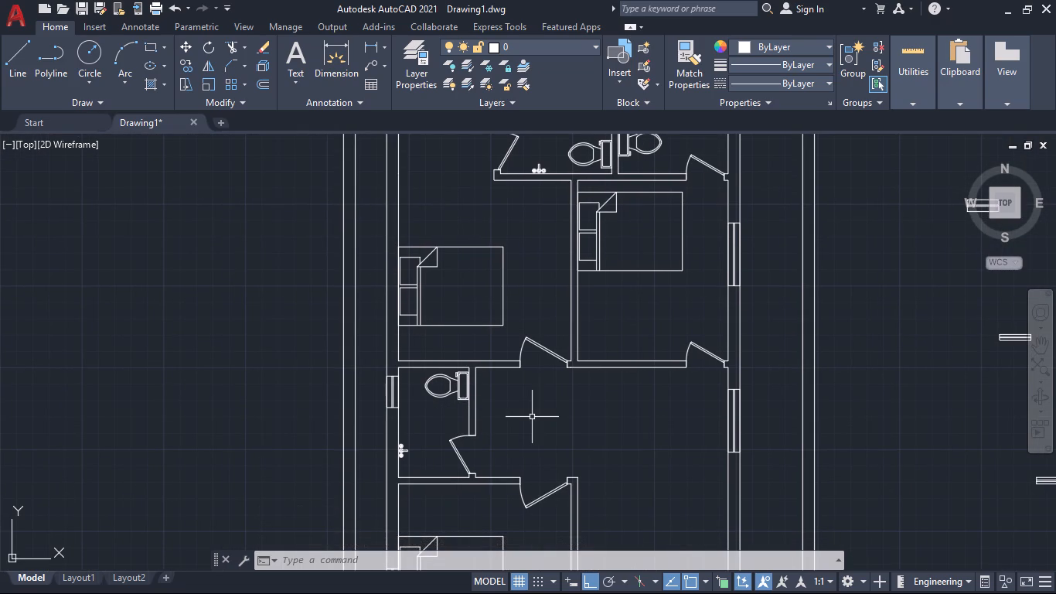
pyautogui.scroll(-1, 564, 410)
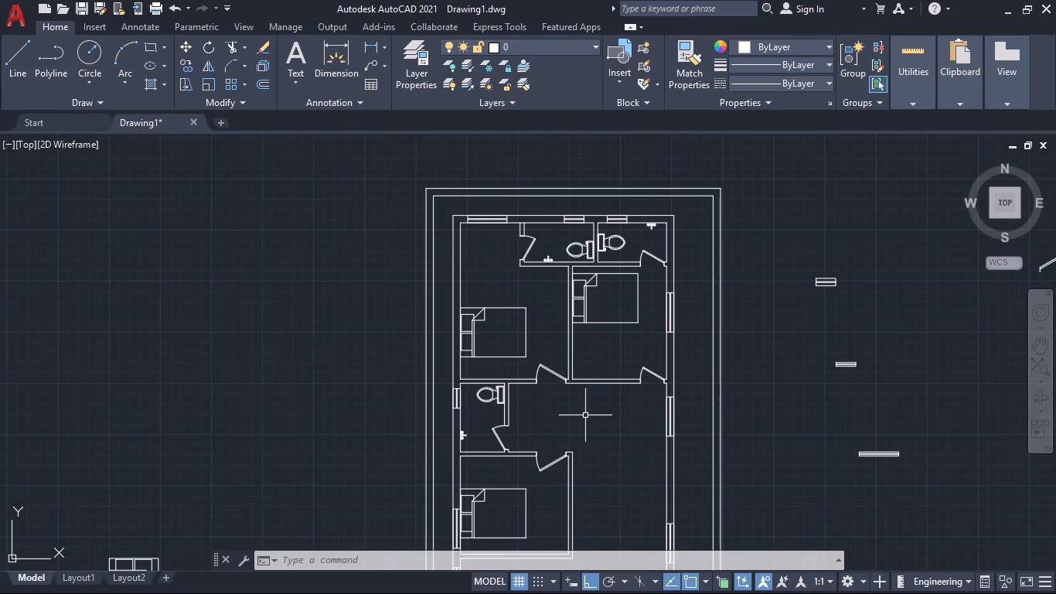
pyautogui.moveTo(588, 418); pyautogui.dragTo(615, 437, button='middle')
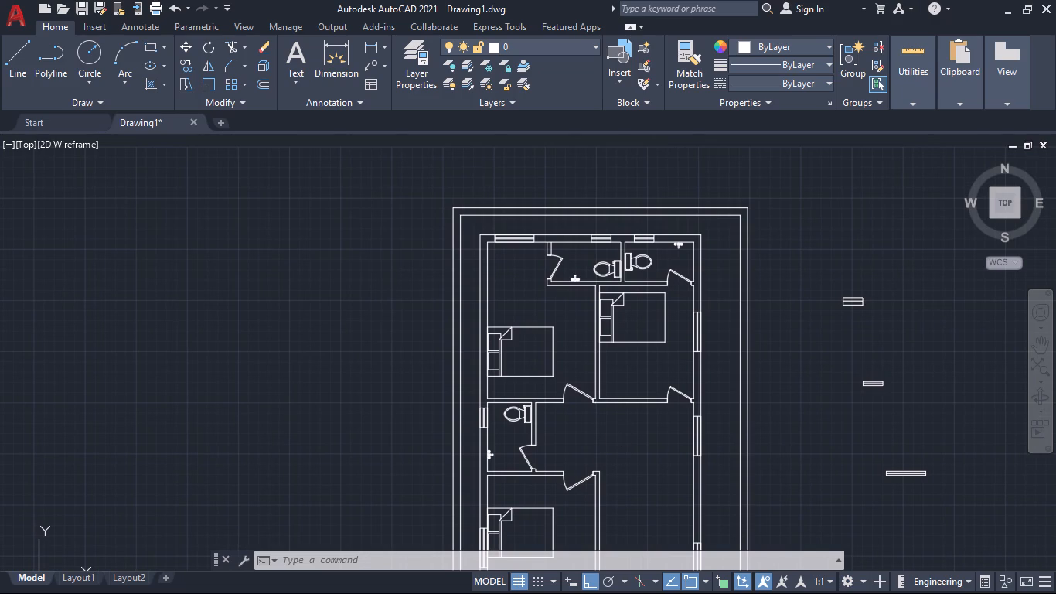
pyautogui.write('dc')
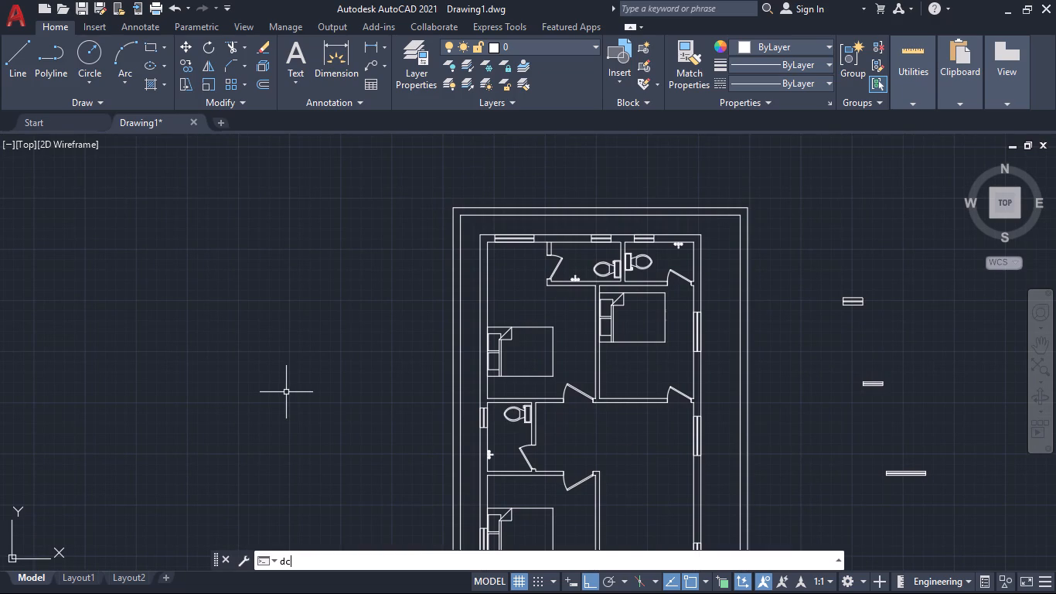
pyautogui.press('space')
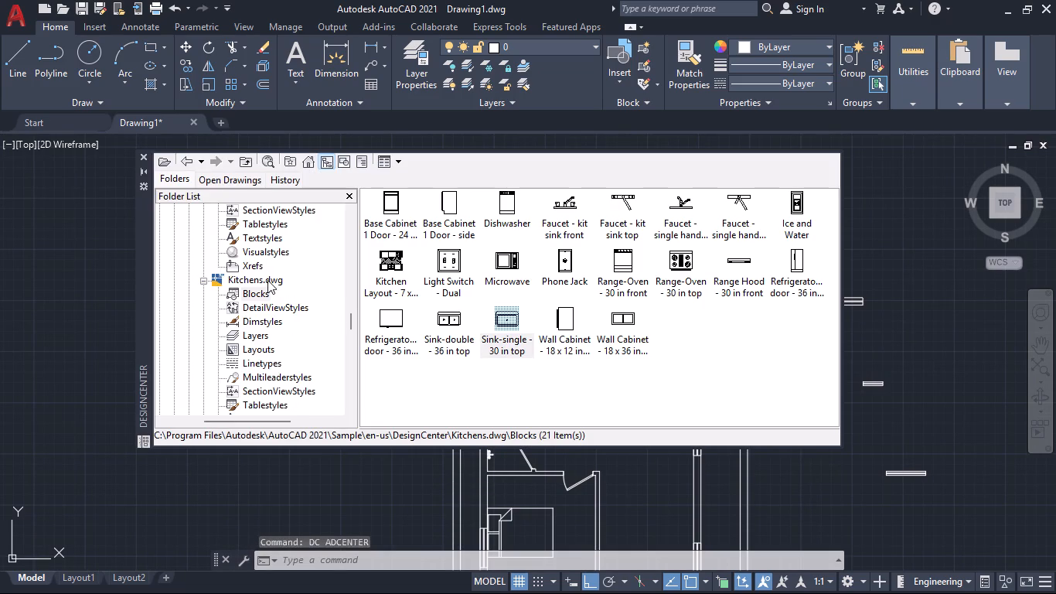
pyautogui.scroll(3, 267, 280)
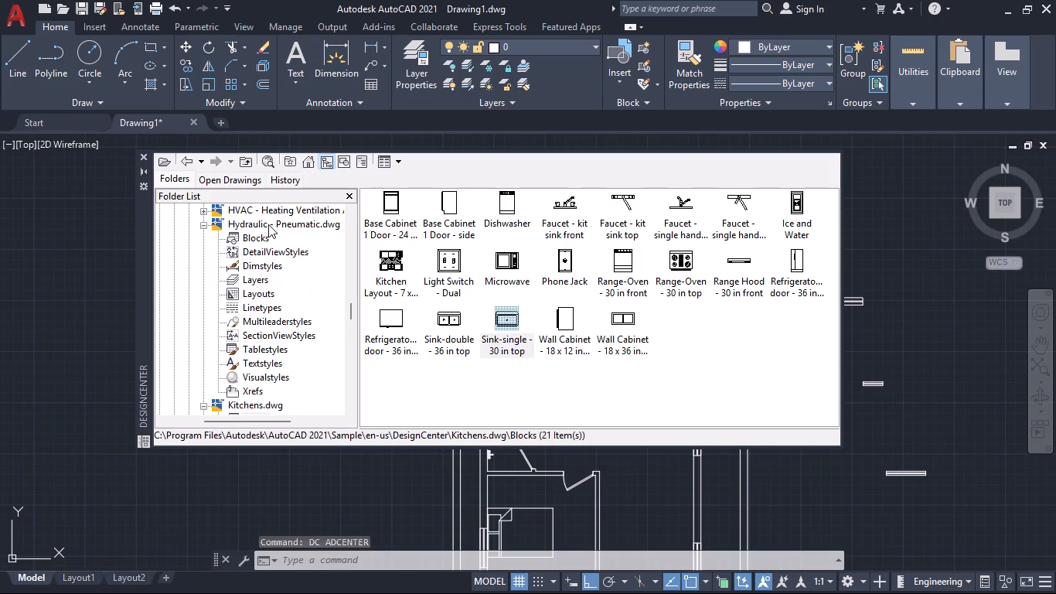
pyautogui.scroll(1, 262, 229)
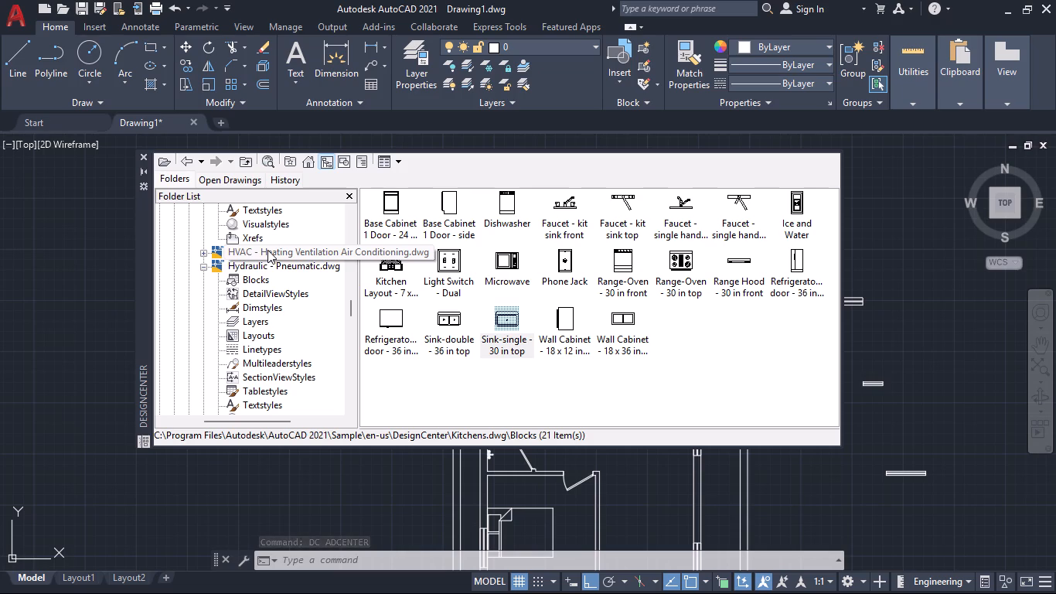
pyautogui.scroll(4, 243, 273)
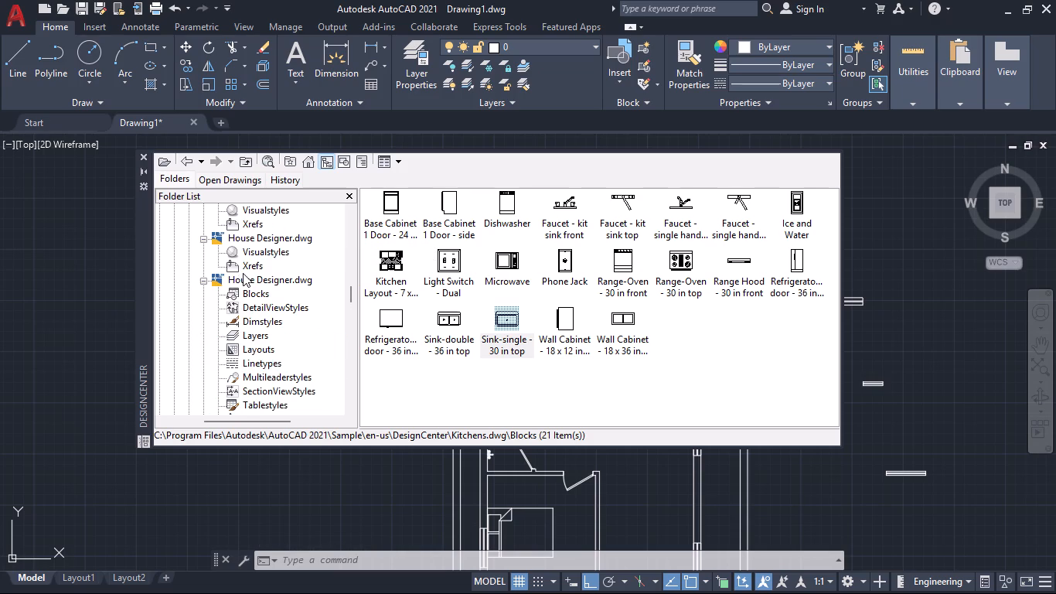
pyautogui.scroll(1, 243, 273)
pyautogui.doubleClick(266, 289)
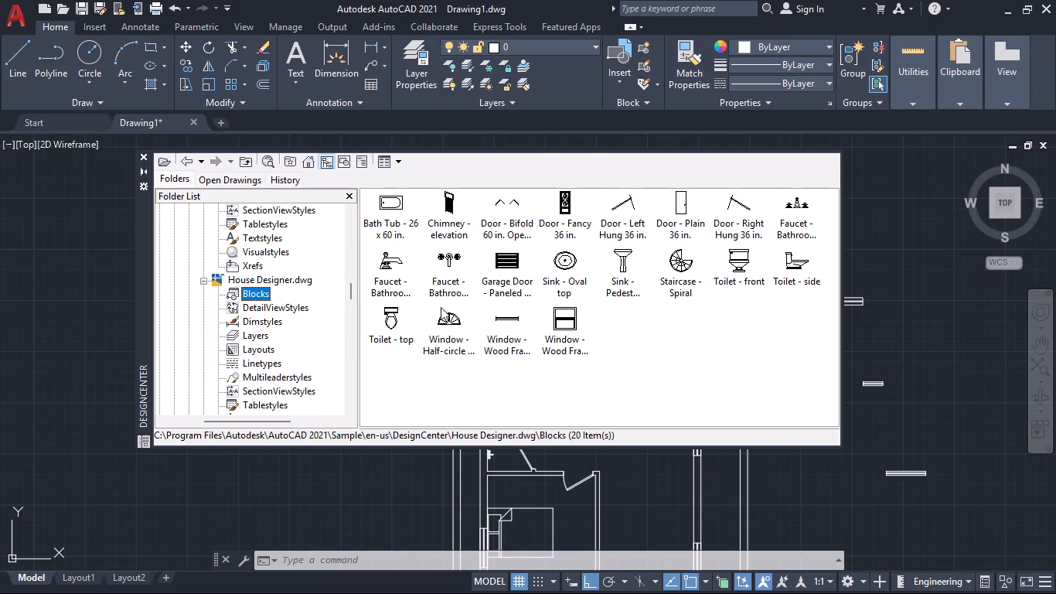
# Insert the Lamp - Table block from Home - Space Planner.dwg outside the plan, east of the house, and close DesignCenter.
pyautogui.scroll(2, 283, 263)
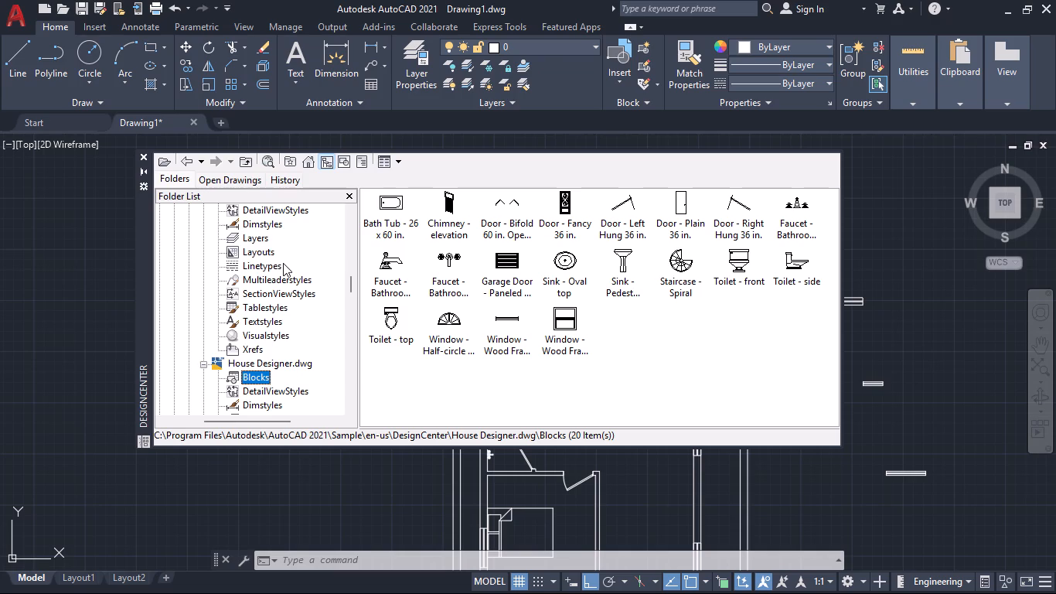
pyautogui.scroll(2, 283, 263)
pyautogui.doubleClick(270, 279)
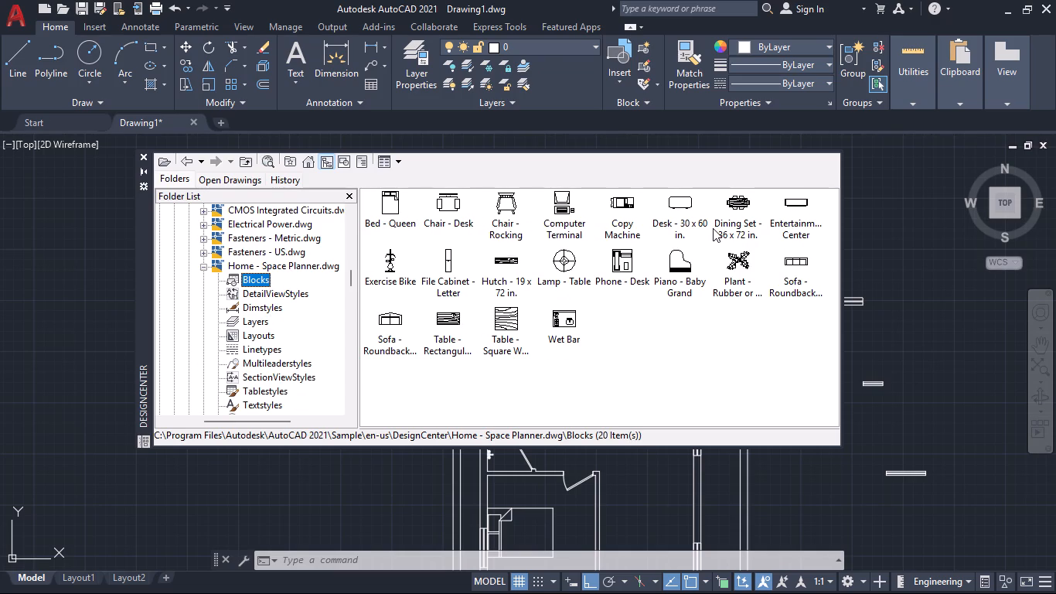
pyautogui.moveTo(567, 259); pyautogui.dragTo(897, 353)
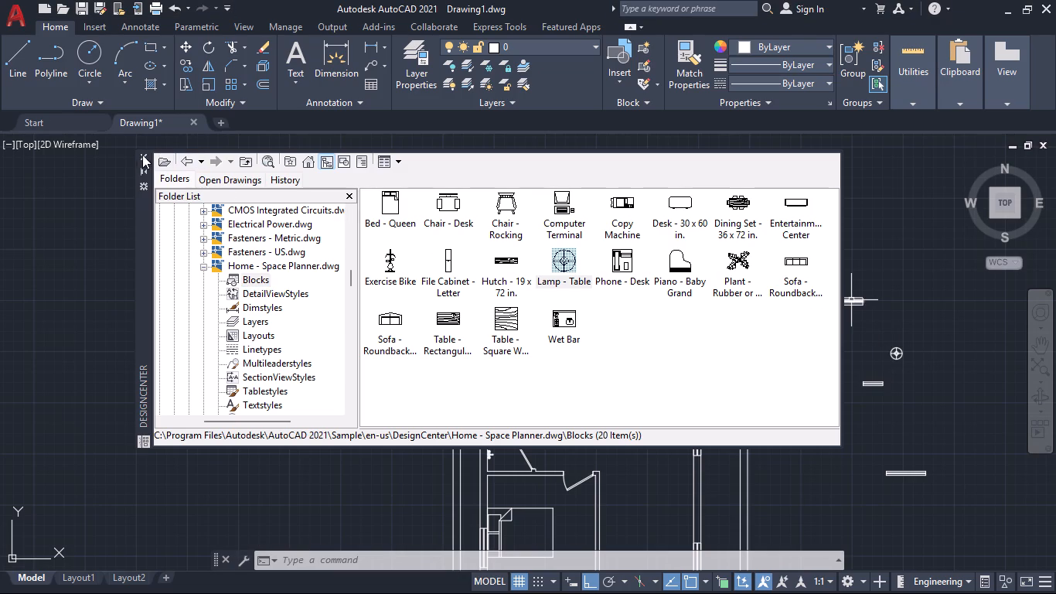
pyautogui.click(140, 155)
# Select the table lamp outside the plan, east of the house, with a crossing window.
pyautogui.click(909, 376)
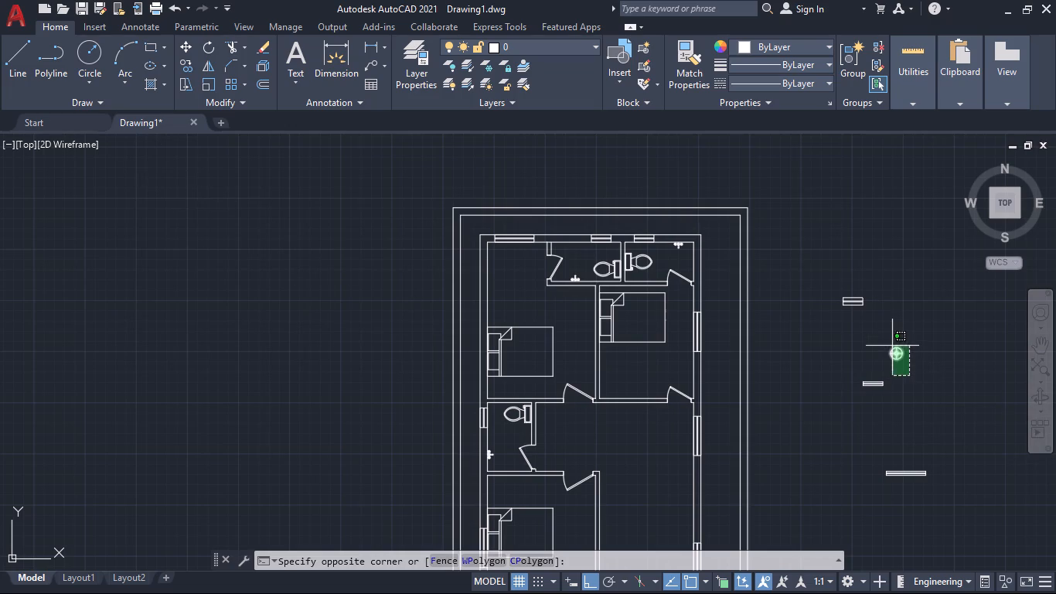
# Copy the table lamp by its centre, with Ortho off, to both sides of the bed in the northwest bedroom.
pyautogui.click(890, 340)
pyautogui.write('cp')
pyautogui.press('Return')
pyautogui.scroll(5, 901, 360)
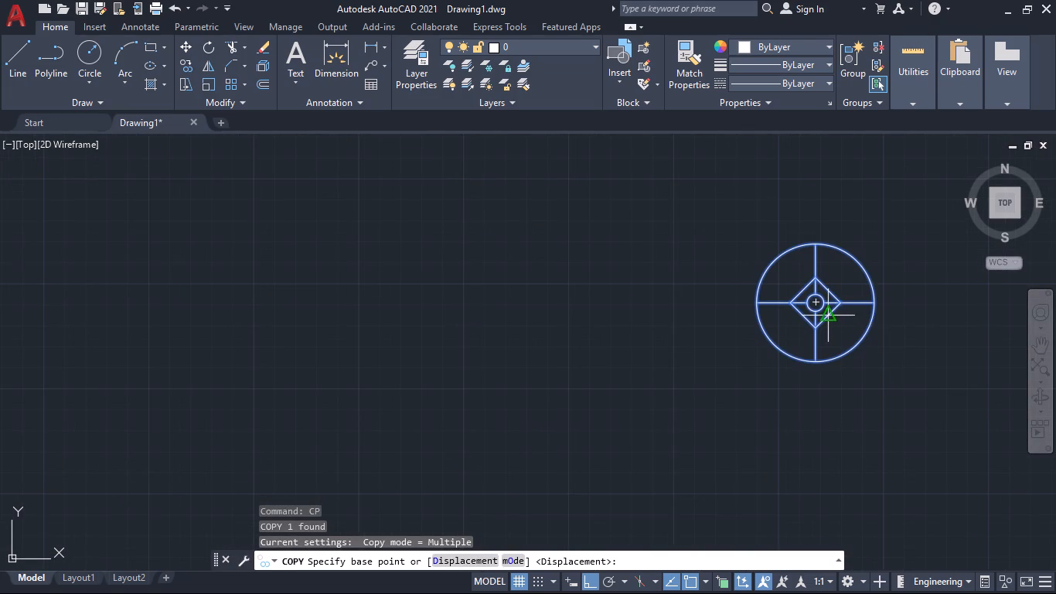
pyautogui.click(812, 299)
pyautogui.scroll(-5, 502, 406)
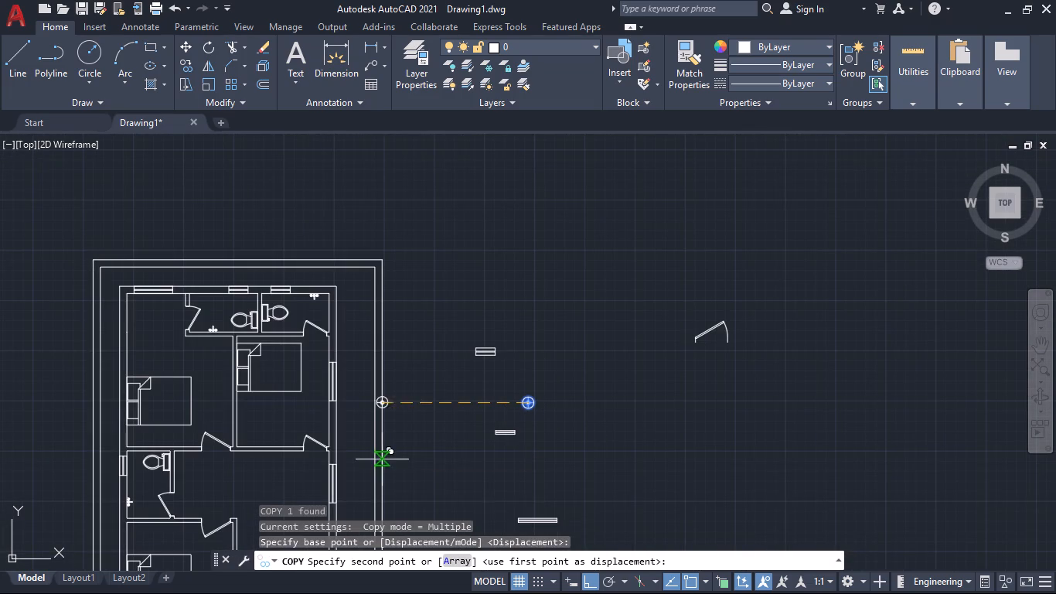
pyautogui.click(588, 579)
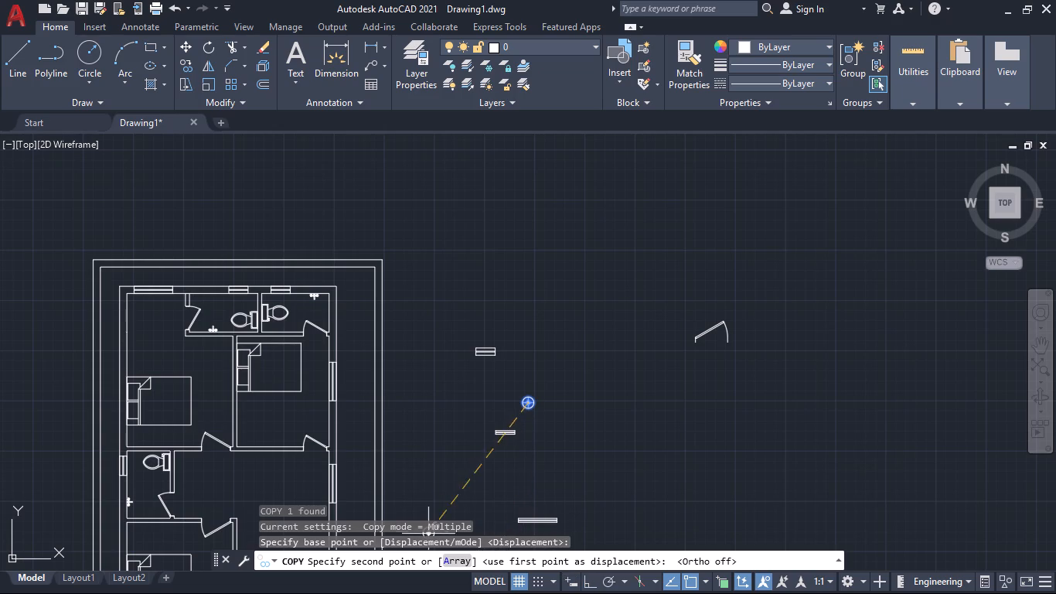
pyautogui.scroll(2, 219, 413)
pyautogui.moveTo(199, 407); pyautogui.dragTo(455, 381, button='middle')
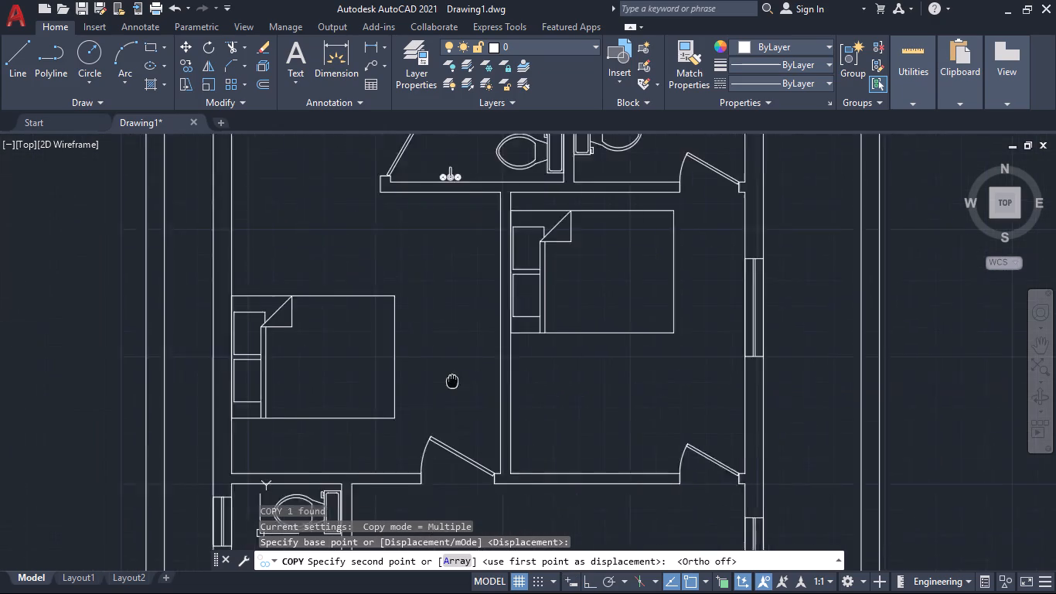
pyautogui.moveTo(455, 381); pyautogui.dragTo(496, 379, button='middle')
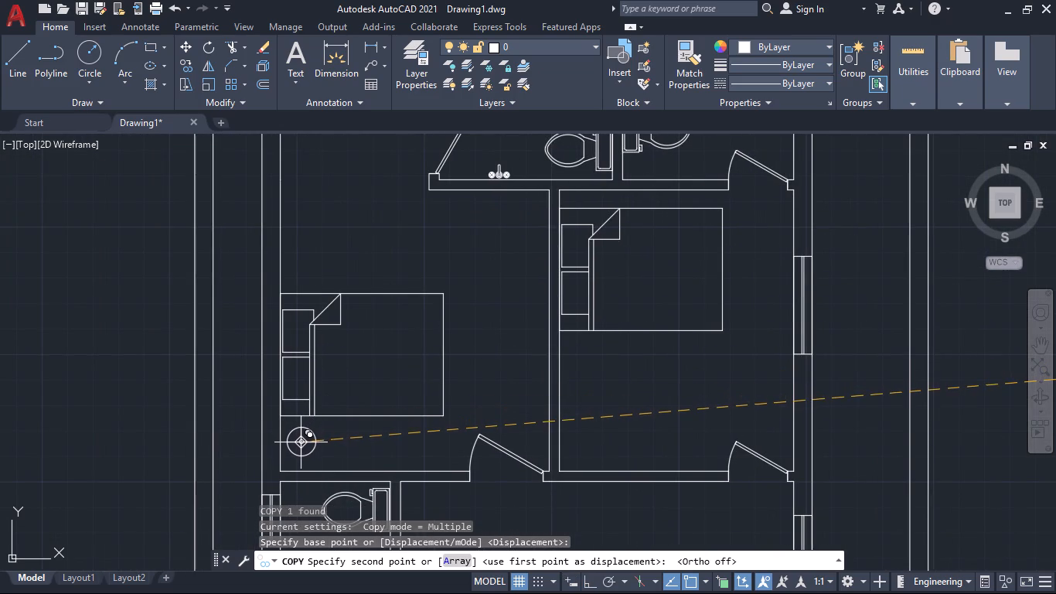
pyautogui.click(299, 443)
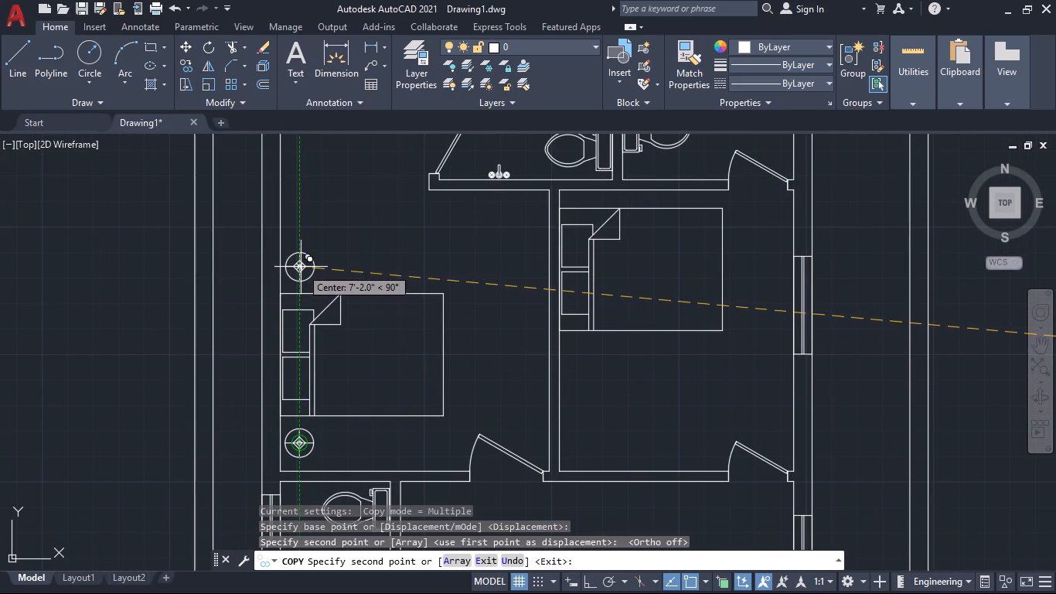
pyautogui.click(298, 265)
# Place further lamp copies north and south of the bed in the bedroom below the small western bathroom.
pyautogui.scroll(-3, 410, 404)
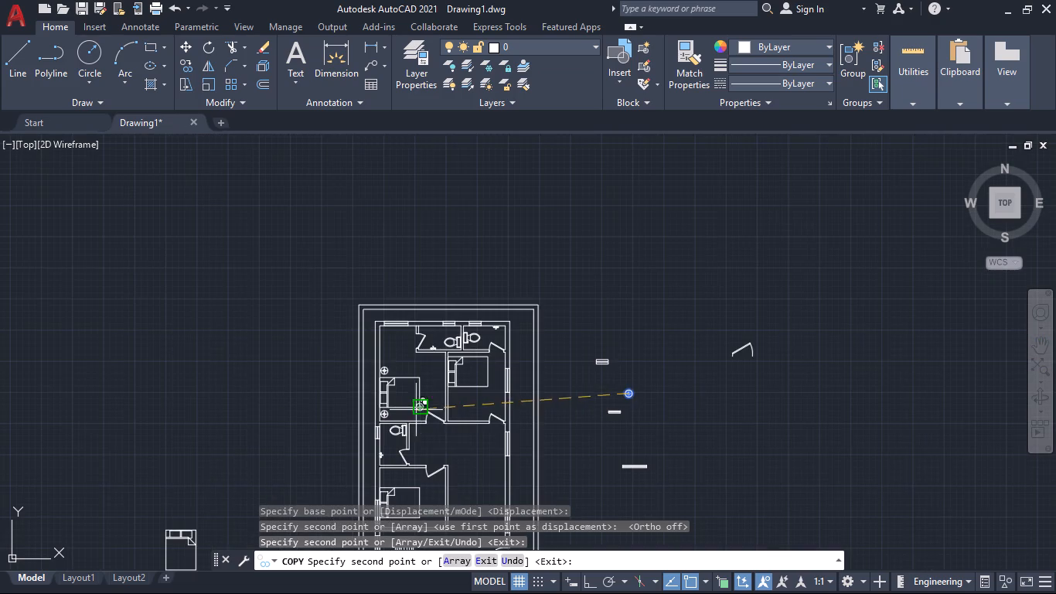
pyautogui.moveTo(443, 441); pyautogui.dragTo(509, 318, button='middle')
pyautogui.scroll(3, 435, 366)
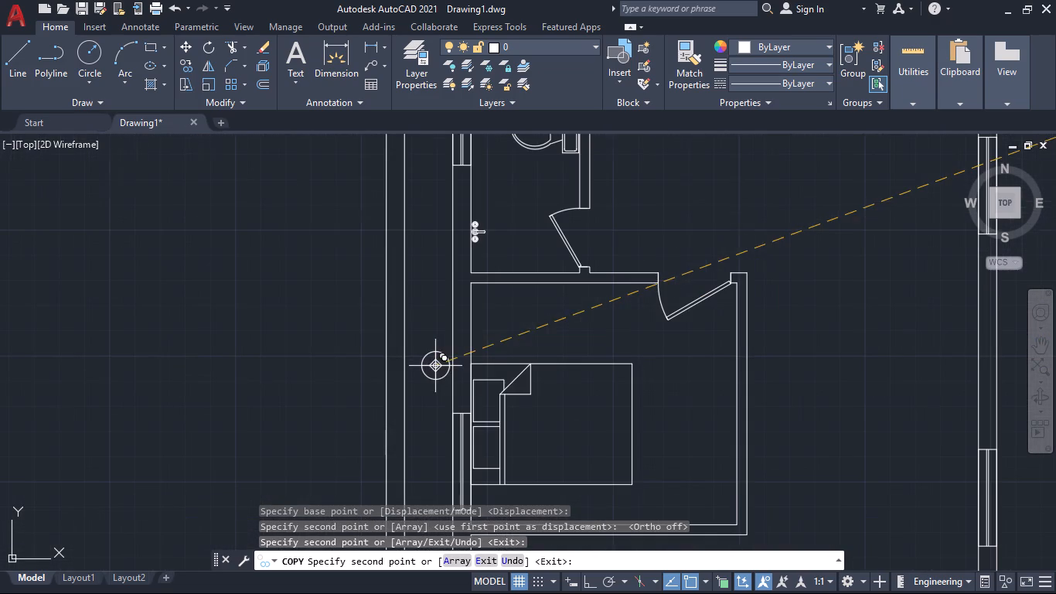
pyautogui.click(489, 340)
pyautogui.scroll(-2, 523, 367)
pyautogui.moveTo(530, 414); pyautogui.dragTo(546, 327, button='middle')
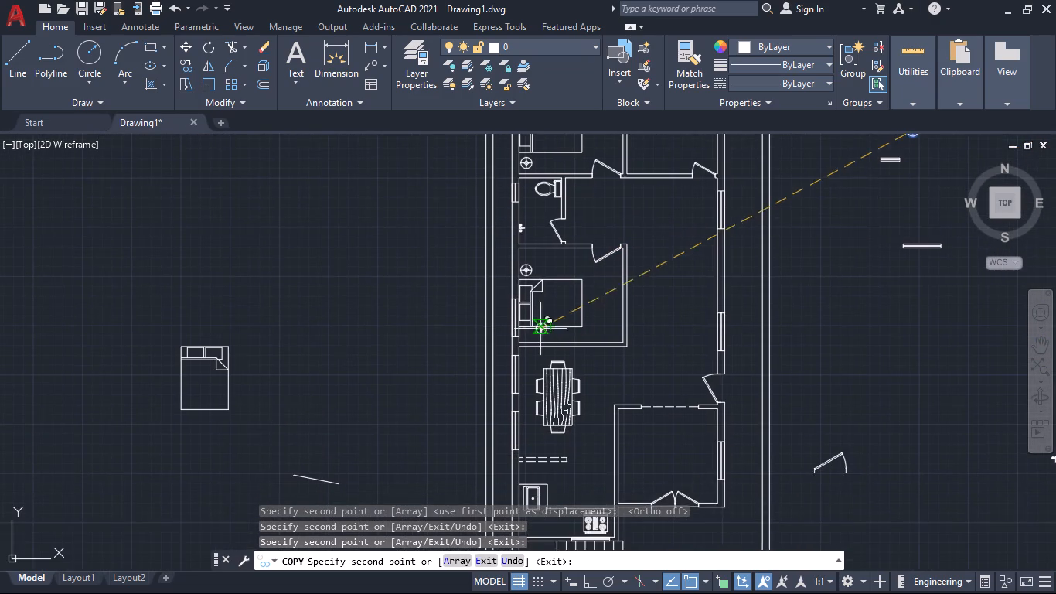
pyautogui.scroll(3, 530, 332)
pyautogui.click(512, 343)
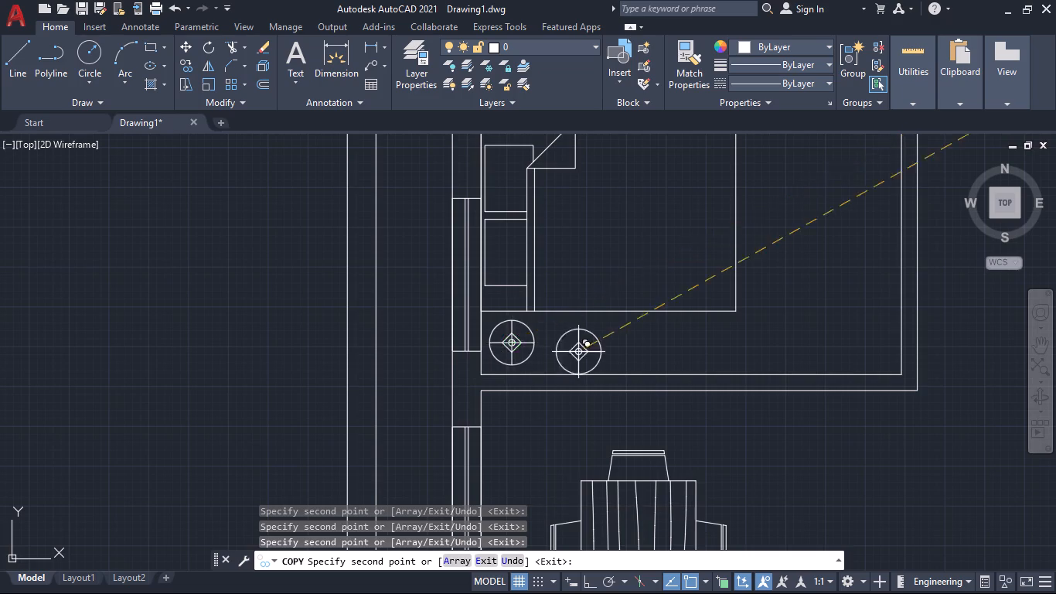
# Place one more lamp copy at the northwest corner of the northeast bedroom's bed and end the Copy command.
pyautogui.scroll(-5, 608, 353)
pyautogui.moveTo(724, 319); pyautogui.dragTo(748, 407, button='middle')
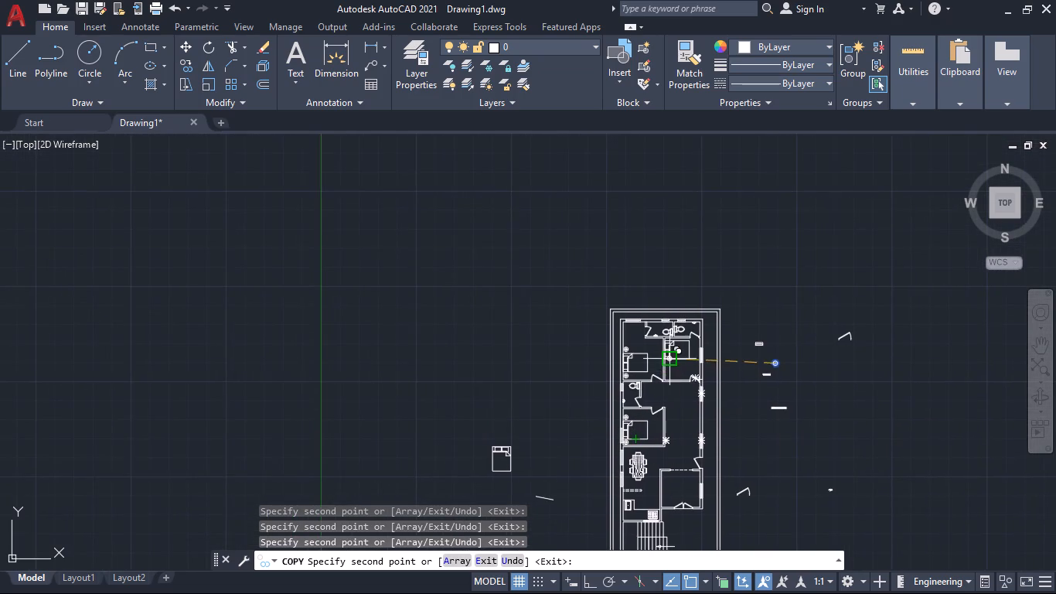
pyautogui.scroll(4, 666, 361)
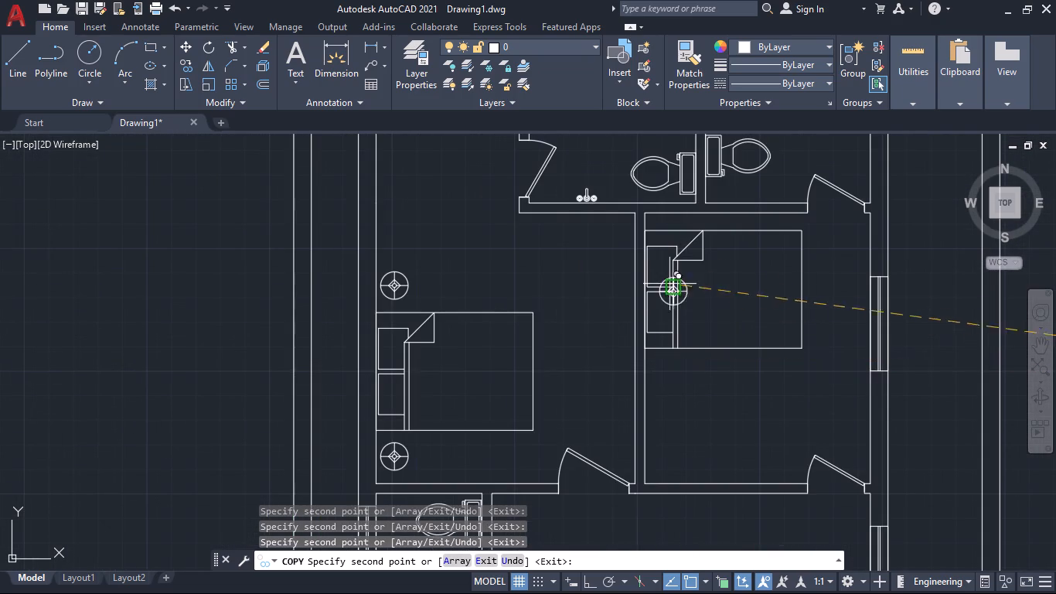
pyautogui.click(660, 243)
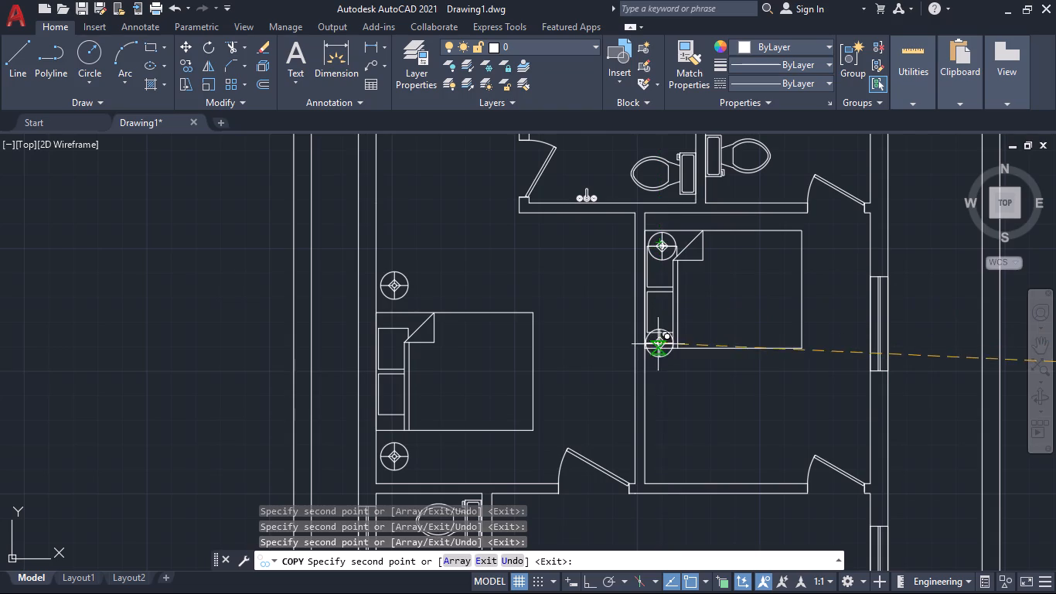
pyautogui.scroll(-2, 719, 415)
pyautogui.moveTo(718, 416); pyautogui.dragTo(669, 302, button='middle')
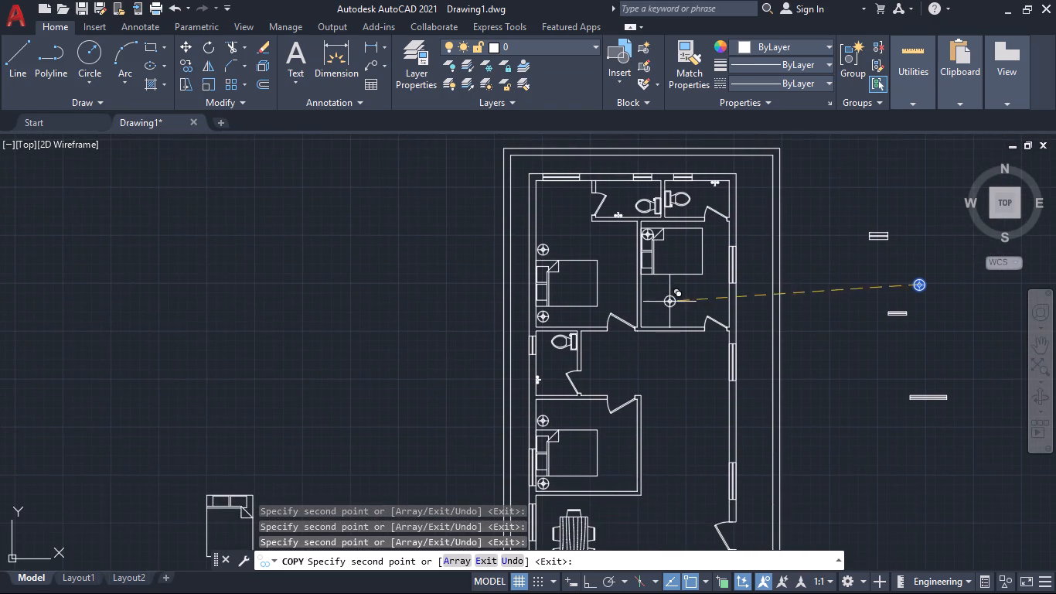
pyautogui.moveTo(670, 440); pyautogui.dragTo(746, 325, button='middle')
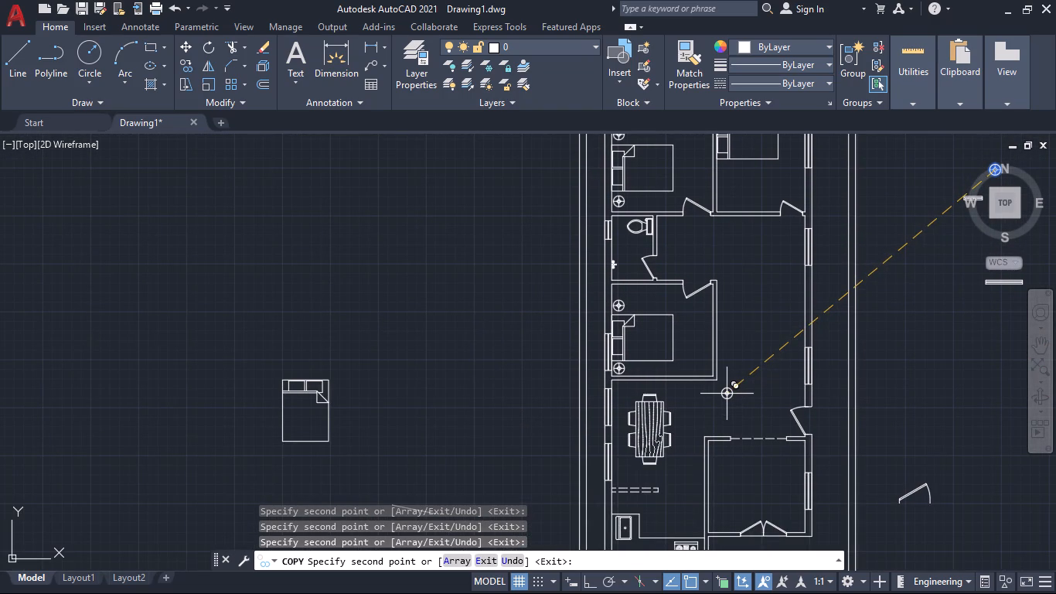
pyautogui.press('Escape')
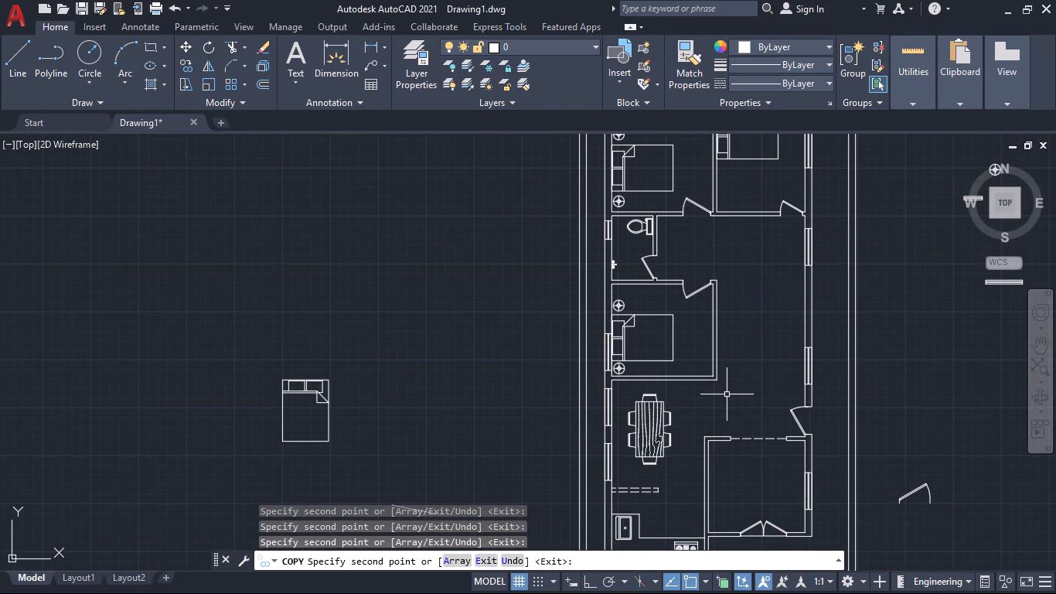
# Move the northeast bedroom's bed about 2' south along the wall, clear of the table lamp.
pyautogui.moveTo(757, 300); pyautogui.dragTo(723, 463, button='middle')
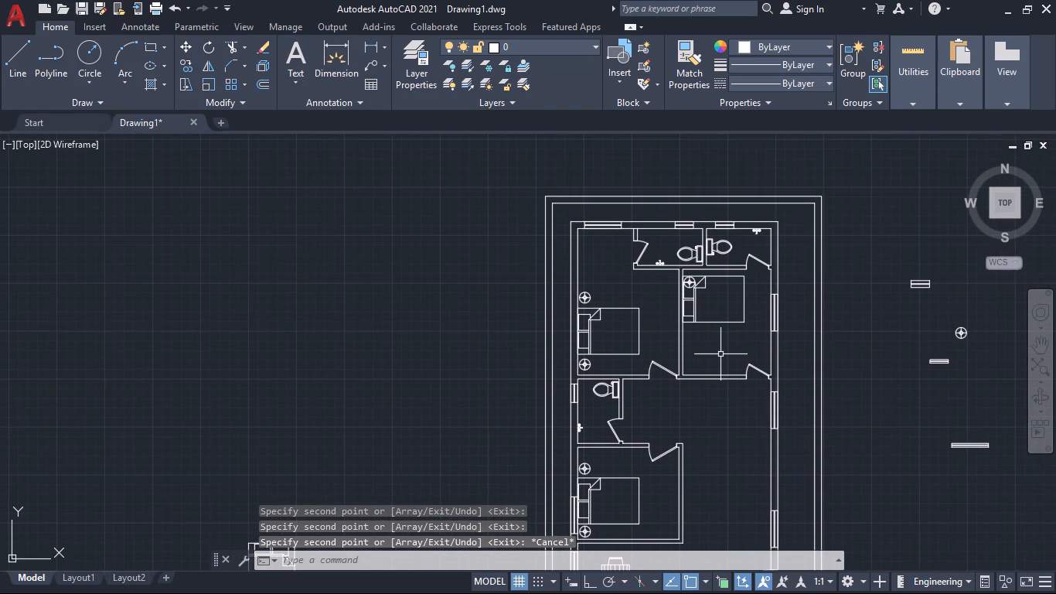
pyautogui.press('m')
pyautogui.press('Return')
pyautogui.scroll(1, 717, 326)
pyautogui.click(724, 319)
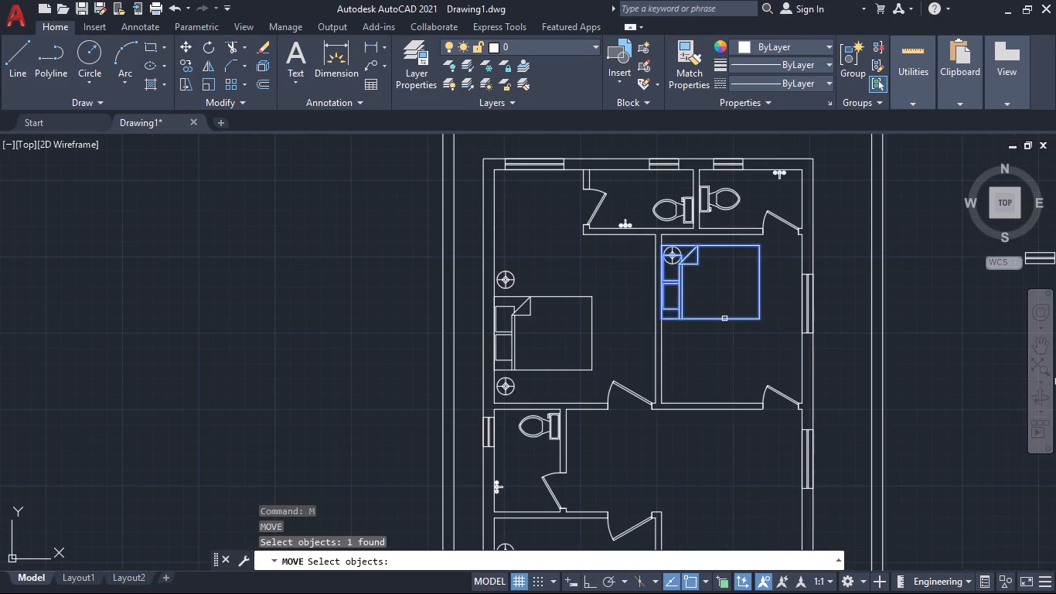
pyautogui.press('Return')
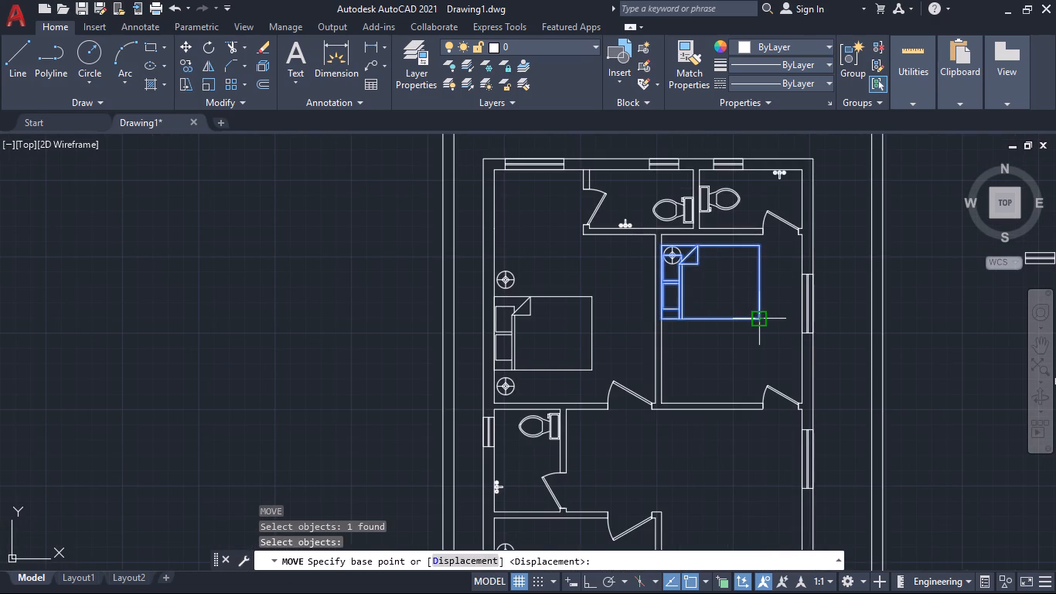
pyautogui.click(759, 319)
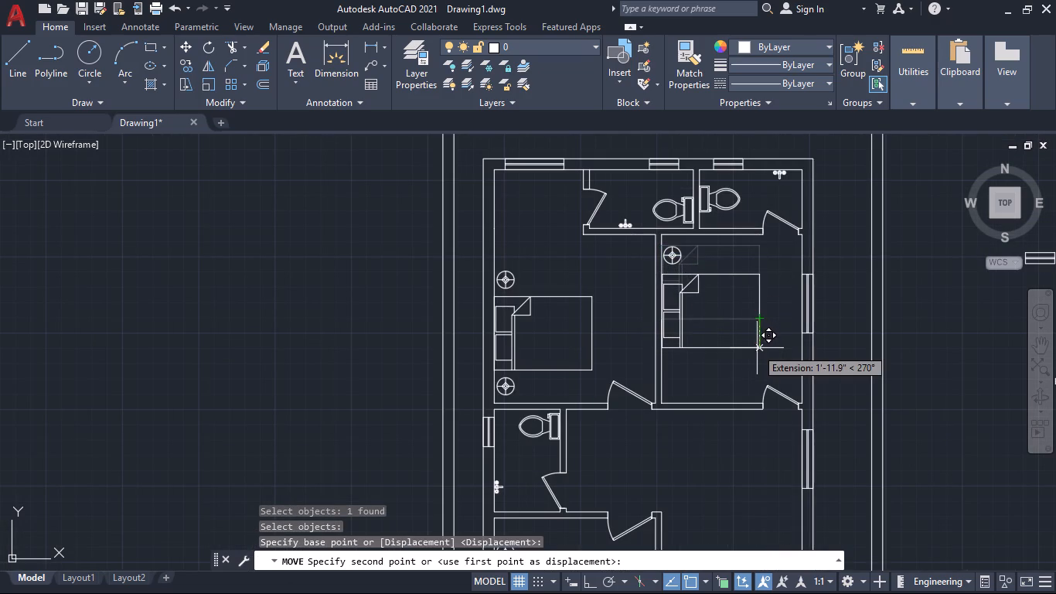
pyautogui.click(757, 348)
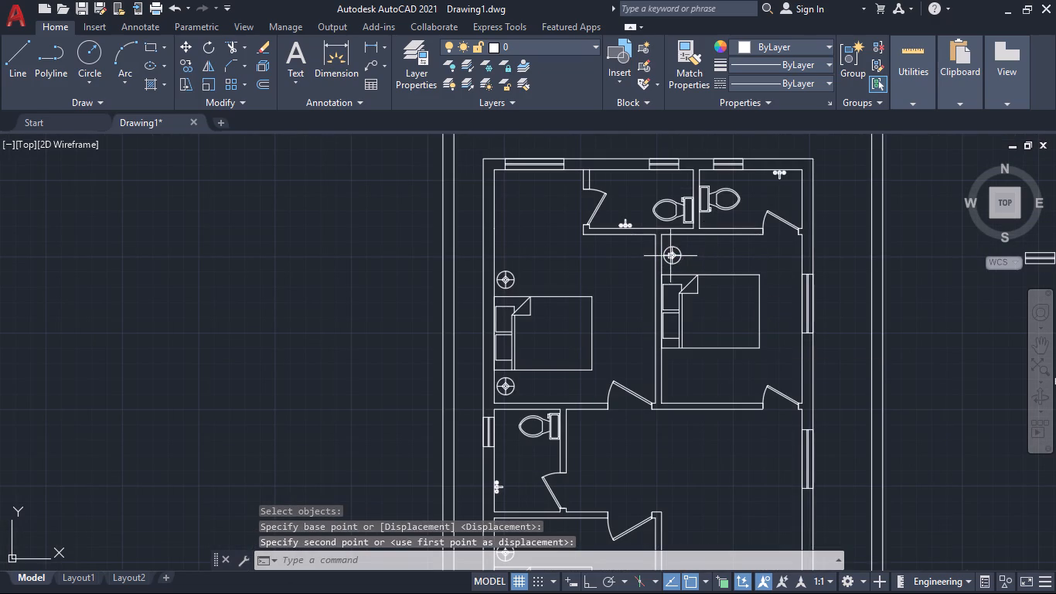
# Copy the northeast bedroom's table lamp by its centre to the south side of the bed, directly below the original.
pyautogui.click(673, 257)
pyautogui.press('c')
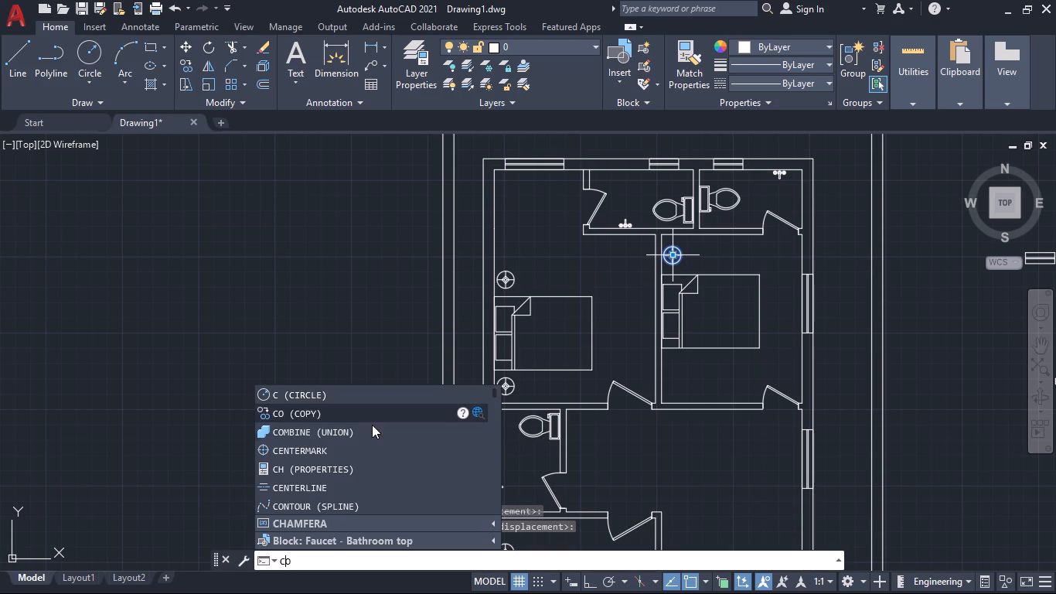
pyautogui.click(365, 411)
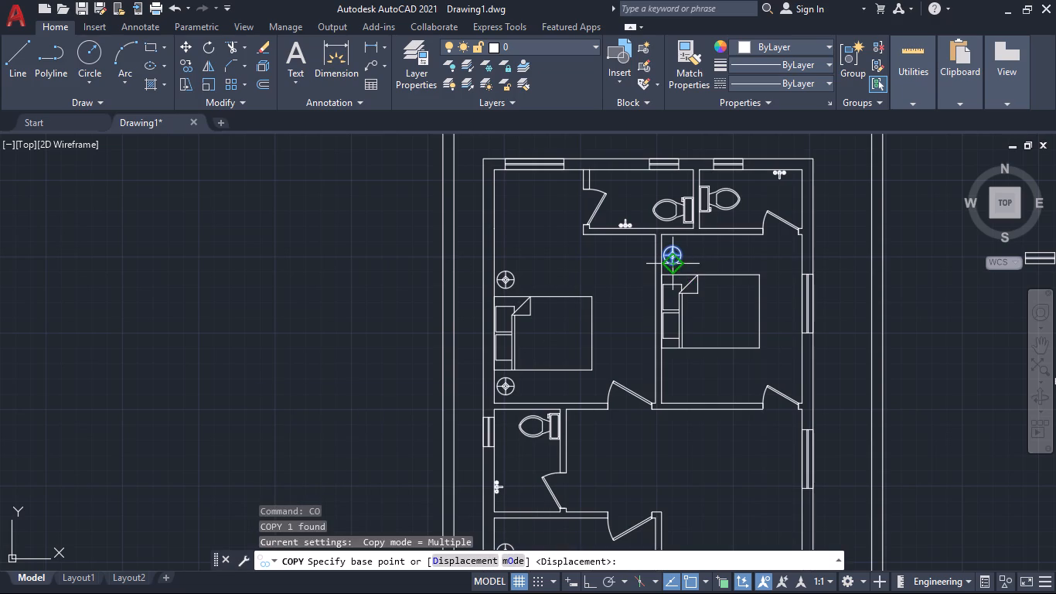
pyautogui.scroll(3, 674, 265)
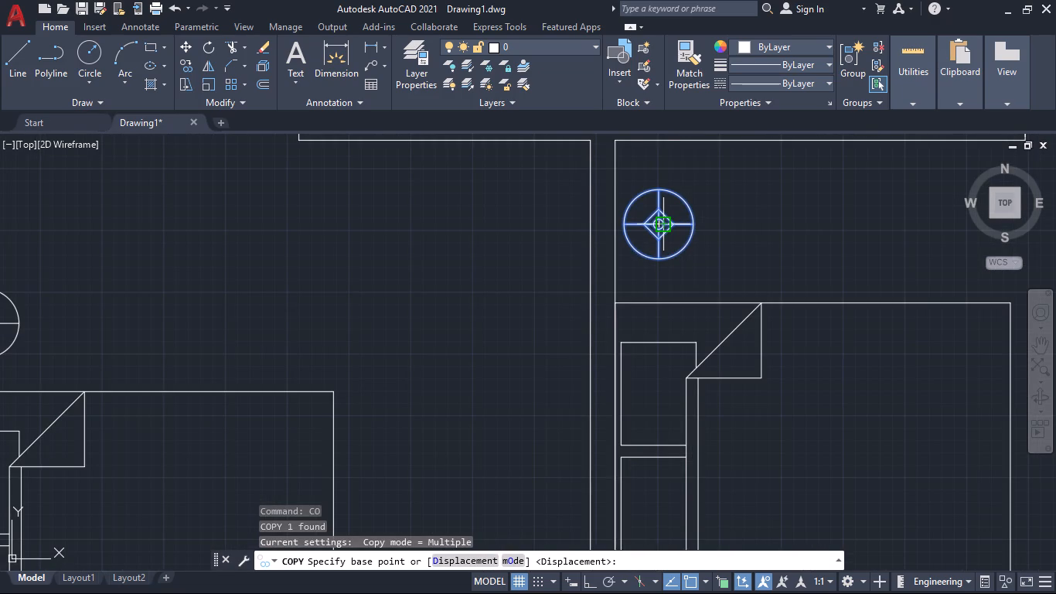
pyautogui.scroll(2, 660, 224)
pyautogui.click(650, 222)
pyautogui.scroll(-4, 656, 401)
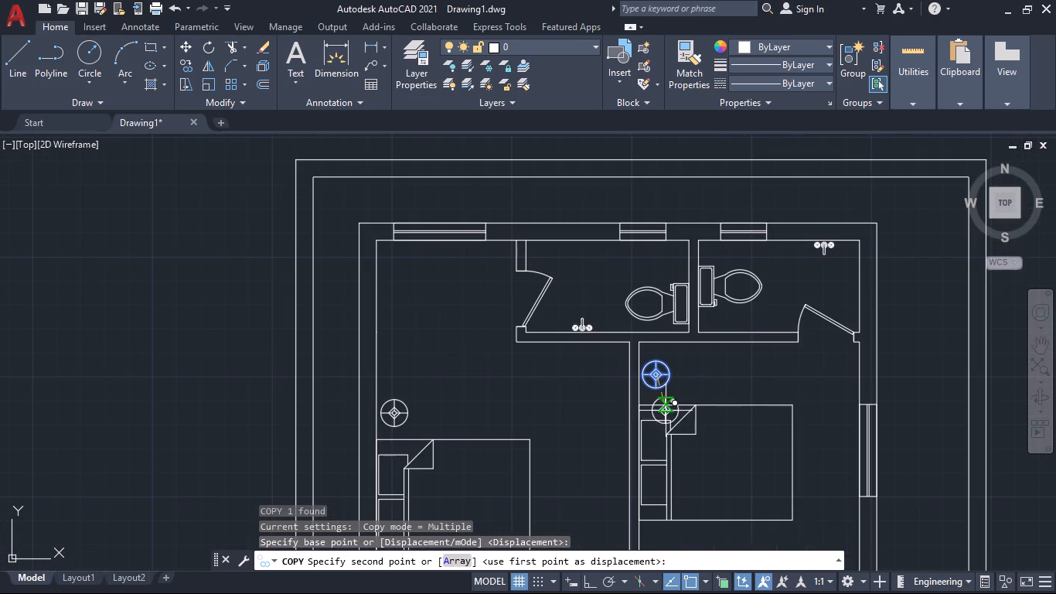
pyautogui.moveTo(652, 500); pyautogui.dragTo(647, 398, button='middle')
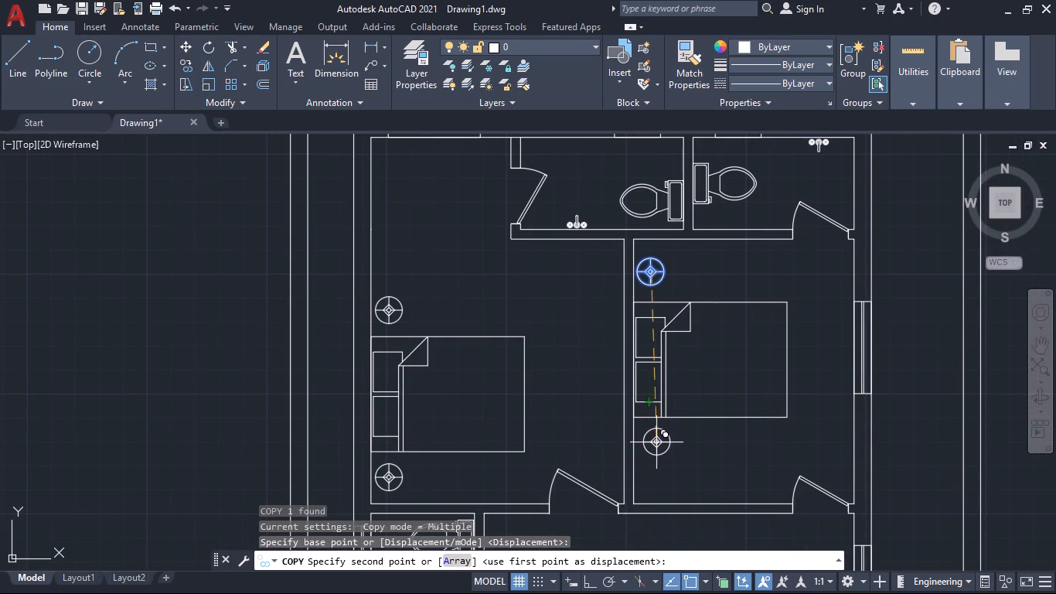
pyautogui.click(648, 442)
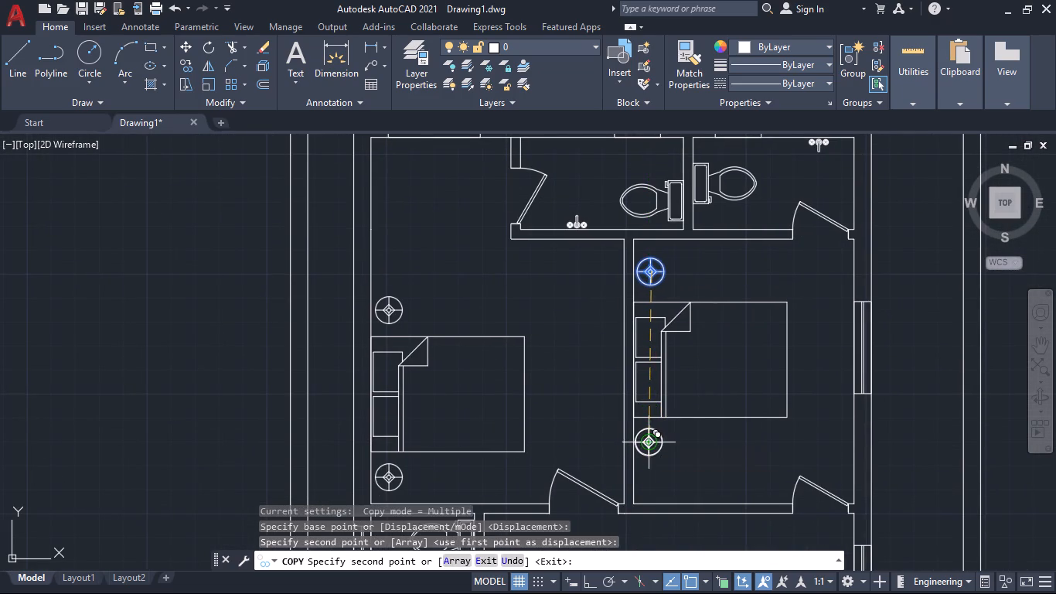
pyautogui.scroll(-2, 739, 456)
pyautogui.scroll(2, 702, 452)
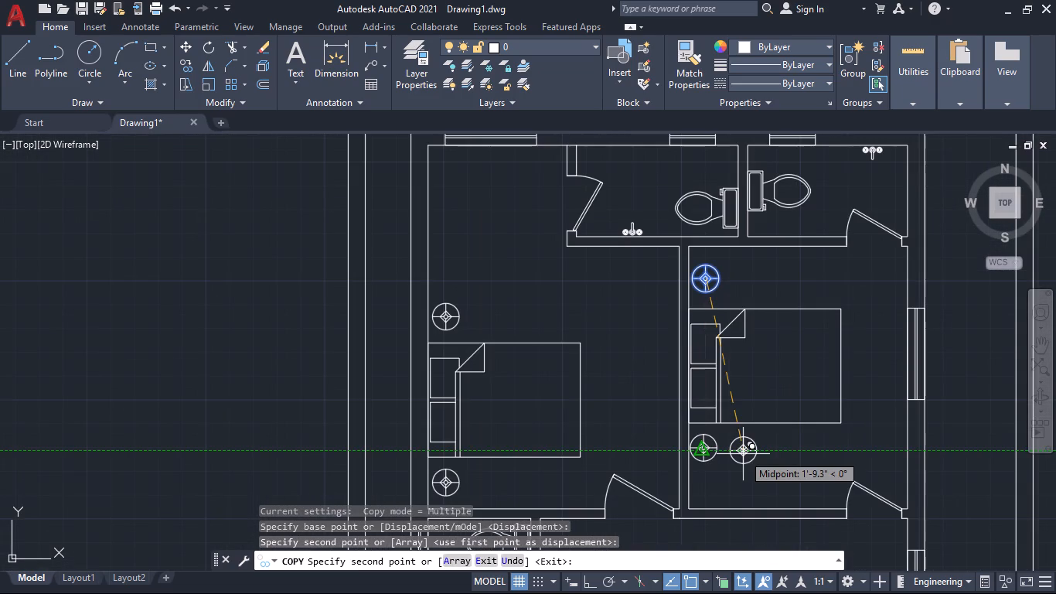
pyautogui.press('`')
pyautogui.press('Escape')
pyautogui.press('Escape')
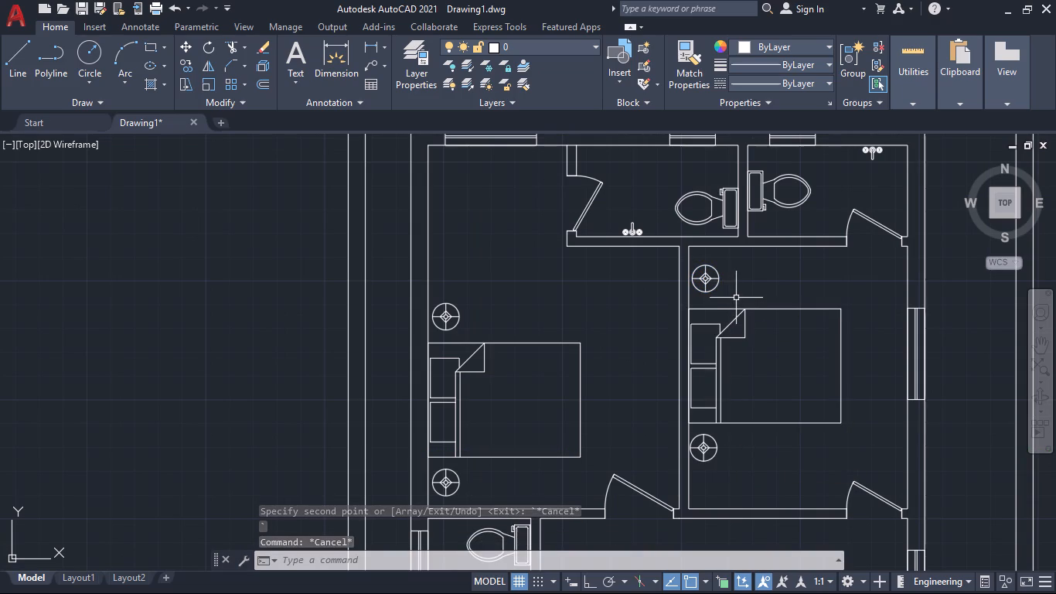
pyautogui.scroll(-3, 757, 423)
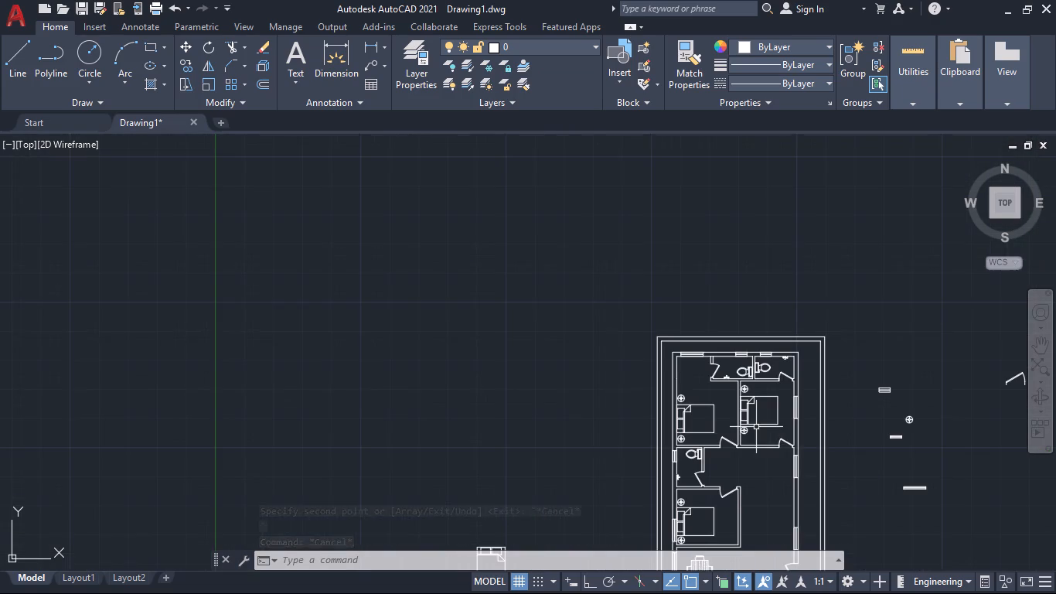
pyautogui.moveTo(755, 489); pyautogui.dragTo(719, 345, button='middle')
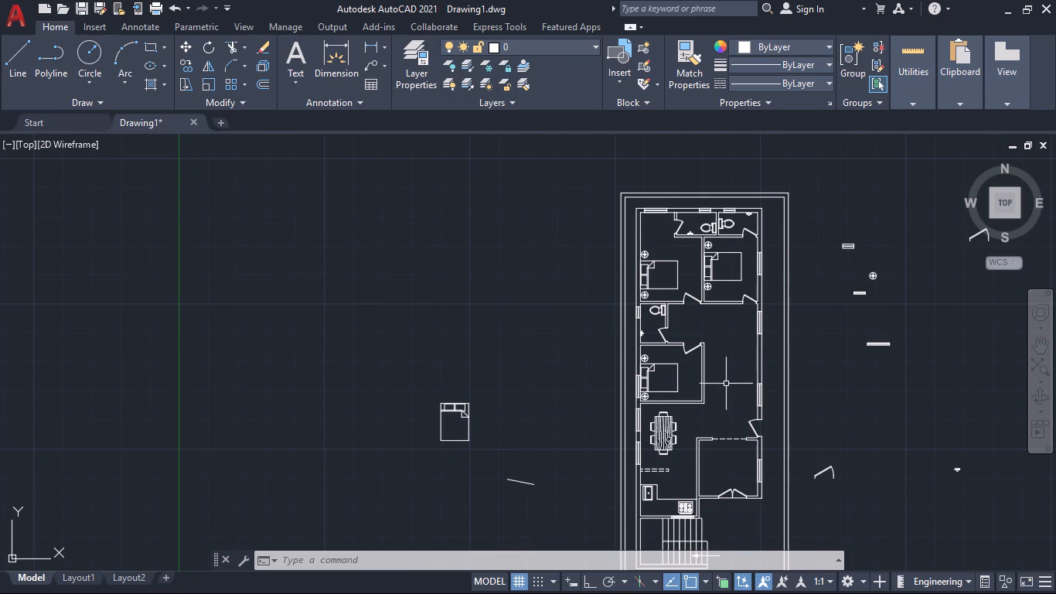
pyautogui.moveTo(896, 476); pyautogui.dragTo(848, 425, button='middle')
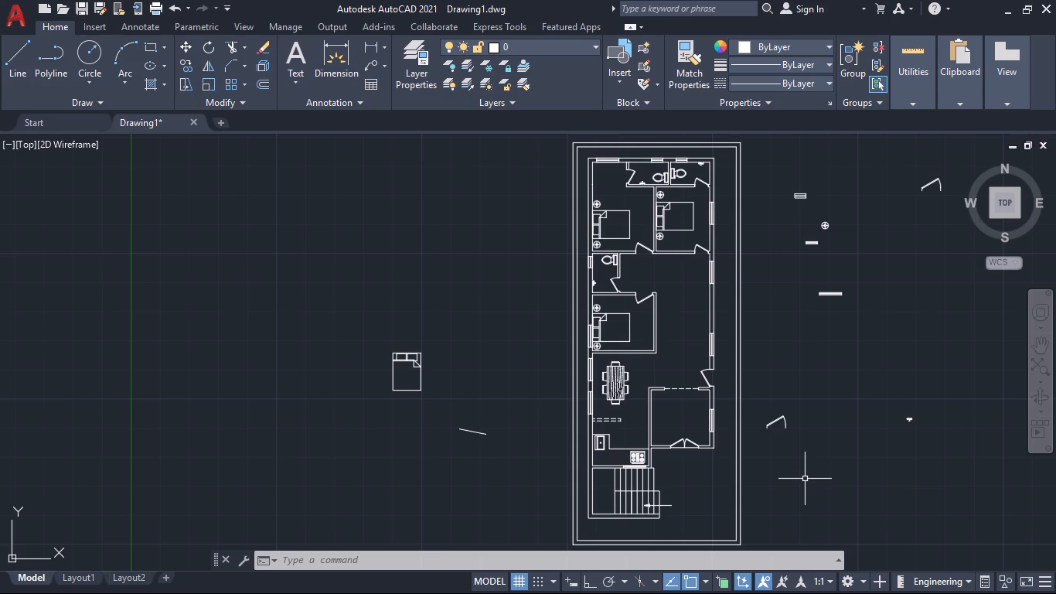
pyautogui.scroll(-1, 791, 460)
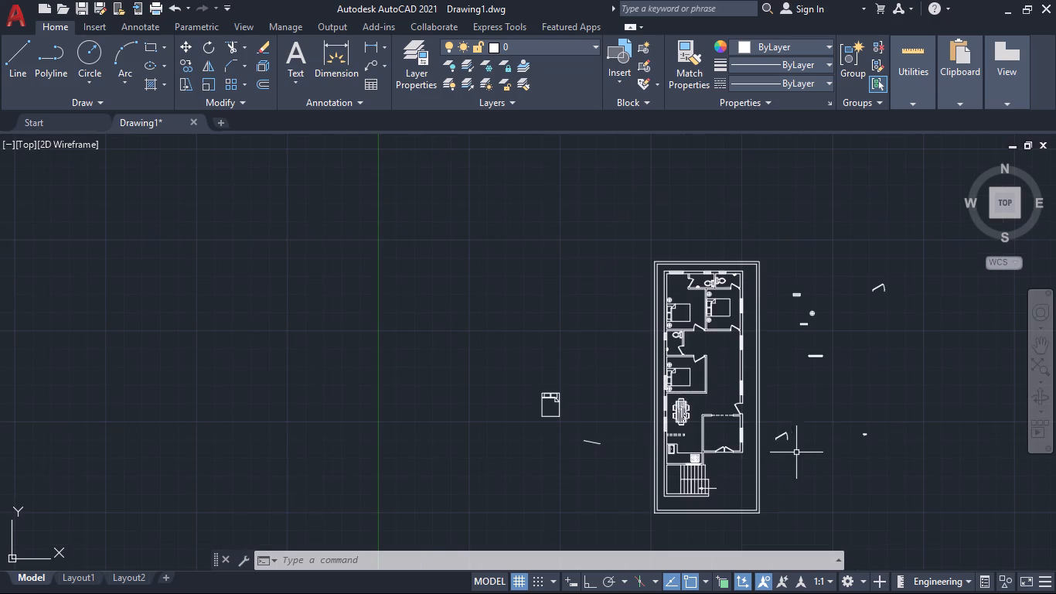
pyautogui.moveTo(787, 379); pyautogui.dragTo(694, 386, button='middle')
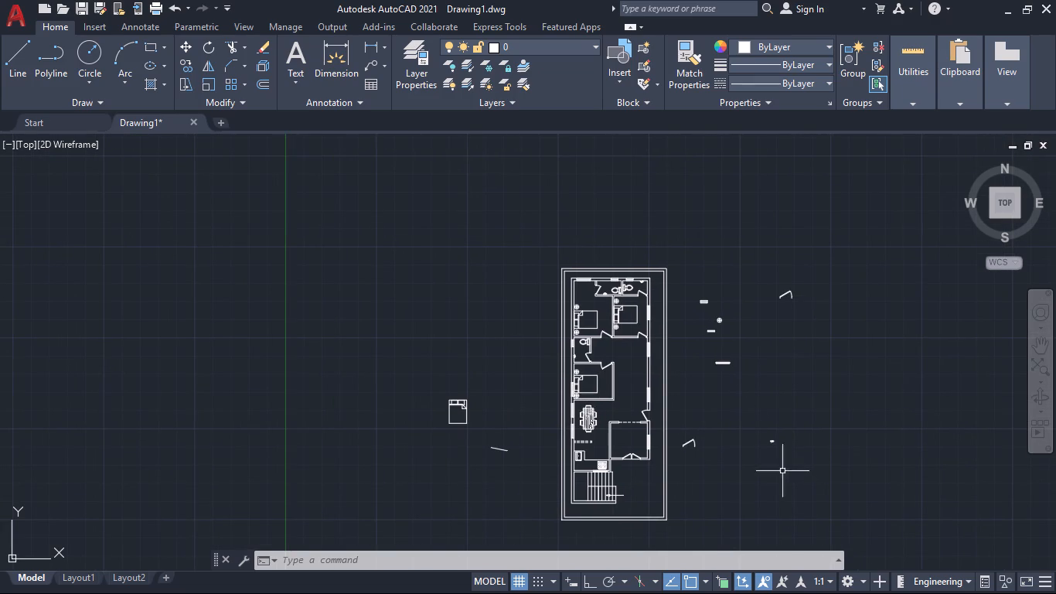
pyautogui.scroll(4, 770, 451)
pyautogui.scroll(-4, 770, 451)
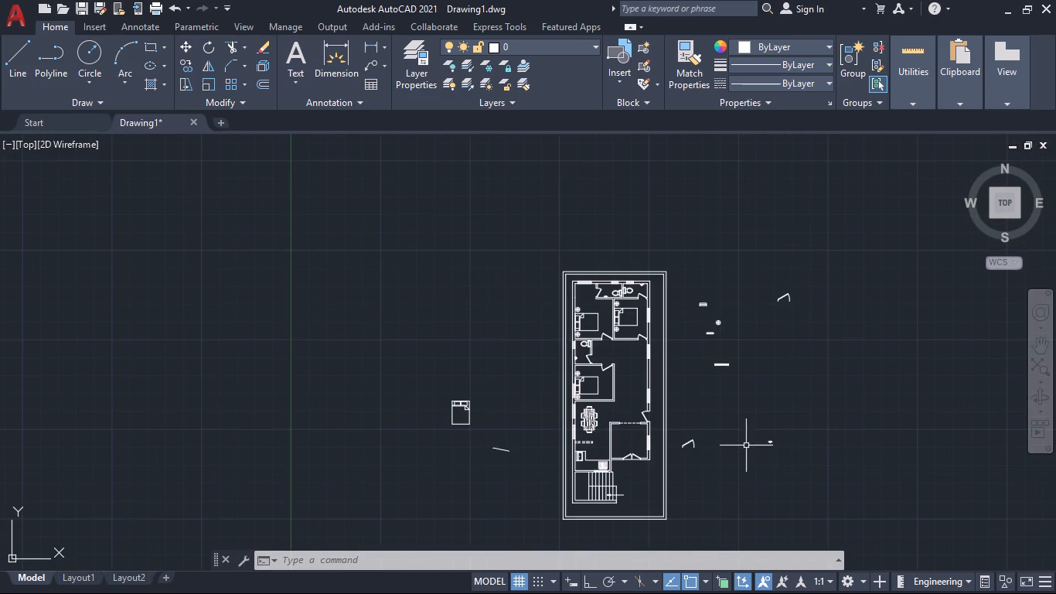
# Erase the spare bed, lamp, door and other loose symbols lying outside the plot boundary on its east and west sides.
pyautogui.scroll(4, 713, 306)
pyautogui.scroll(-3, 696, 292)
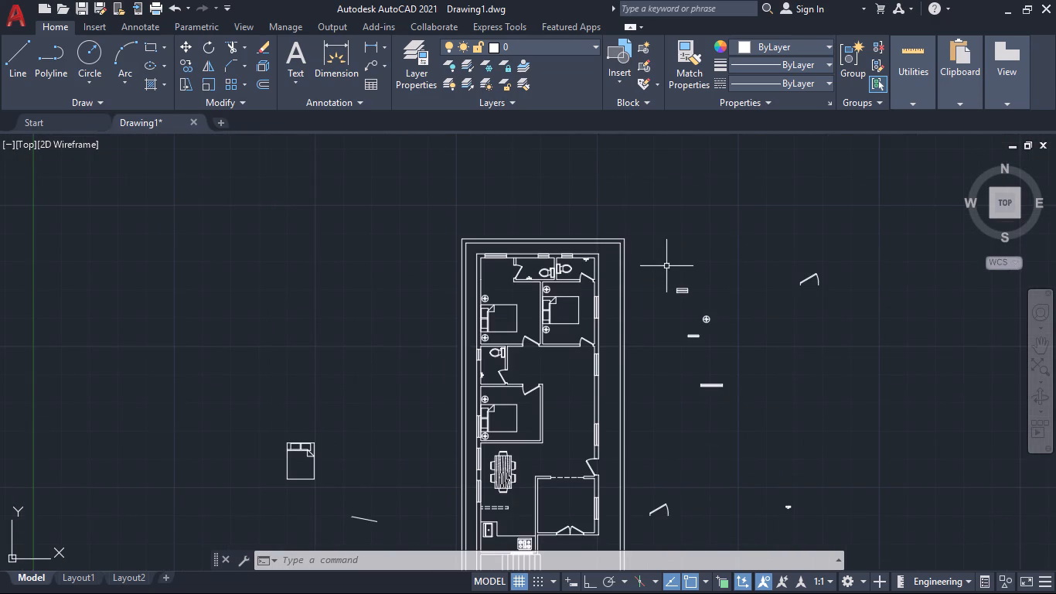
pyautogui.click(657, 260)
pyautogui.click(838, 537)
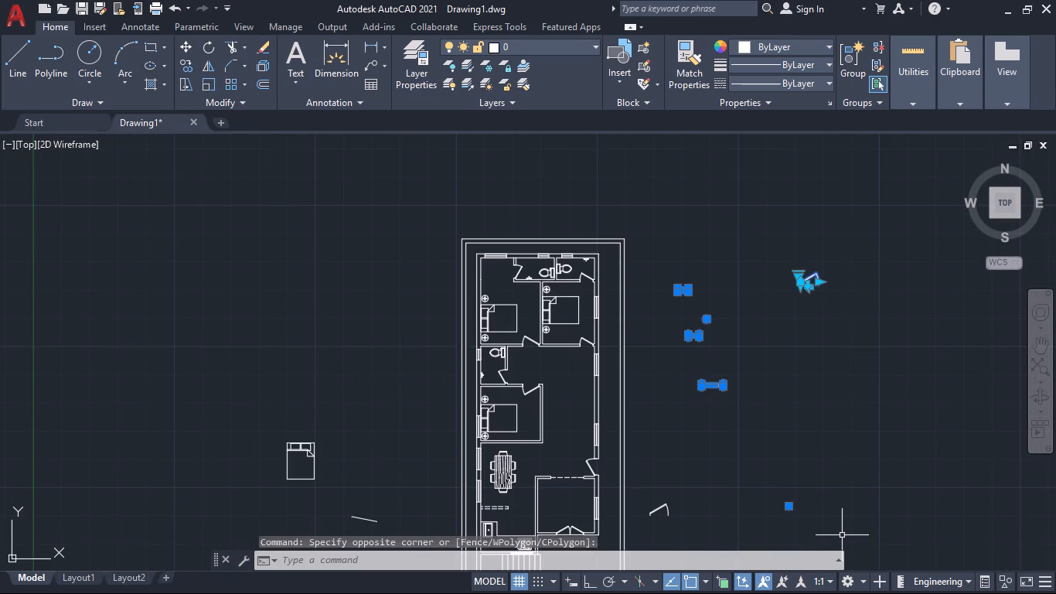
pyautogui.press('Delete')
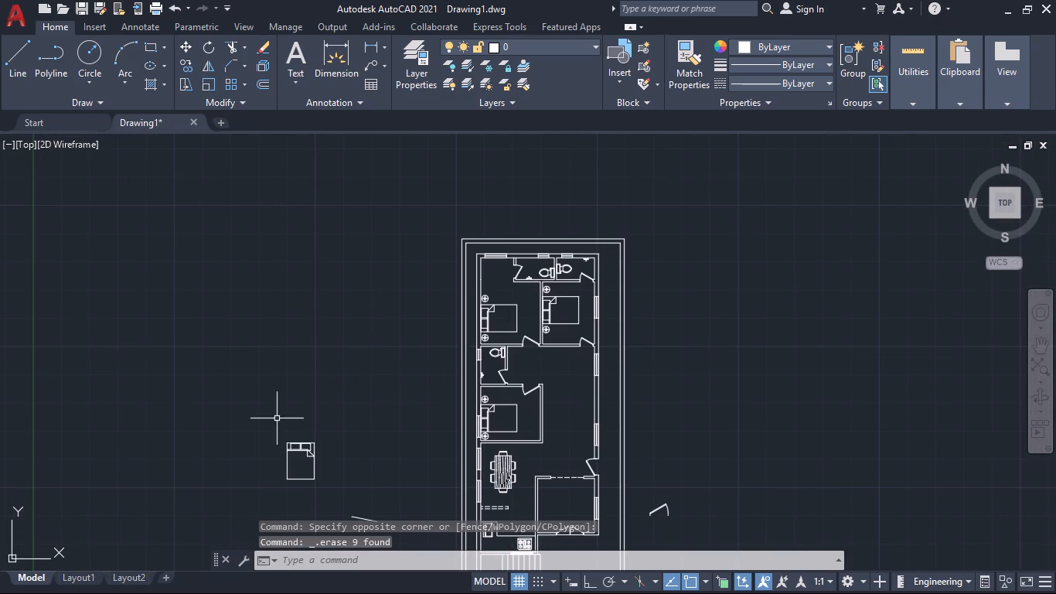
pyautogui.click(275, 418)
pyautogui.moveTo(392, 497); pyautogui.dragTo(448, 411, button='middle')
pyautogui.click(470, 450)
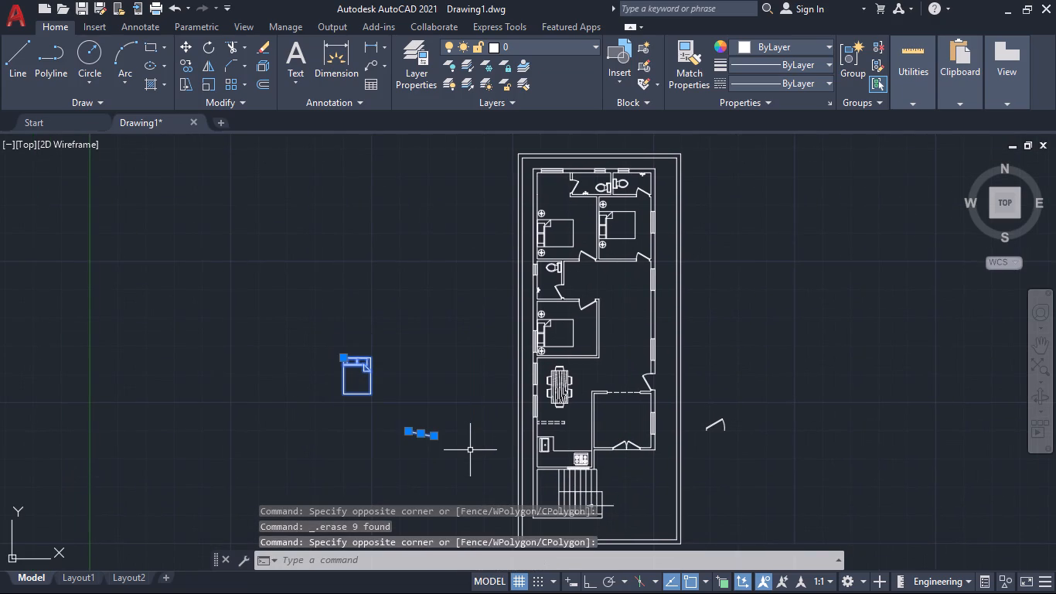
pyautogui.press('Delete')
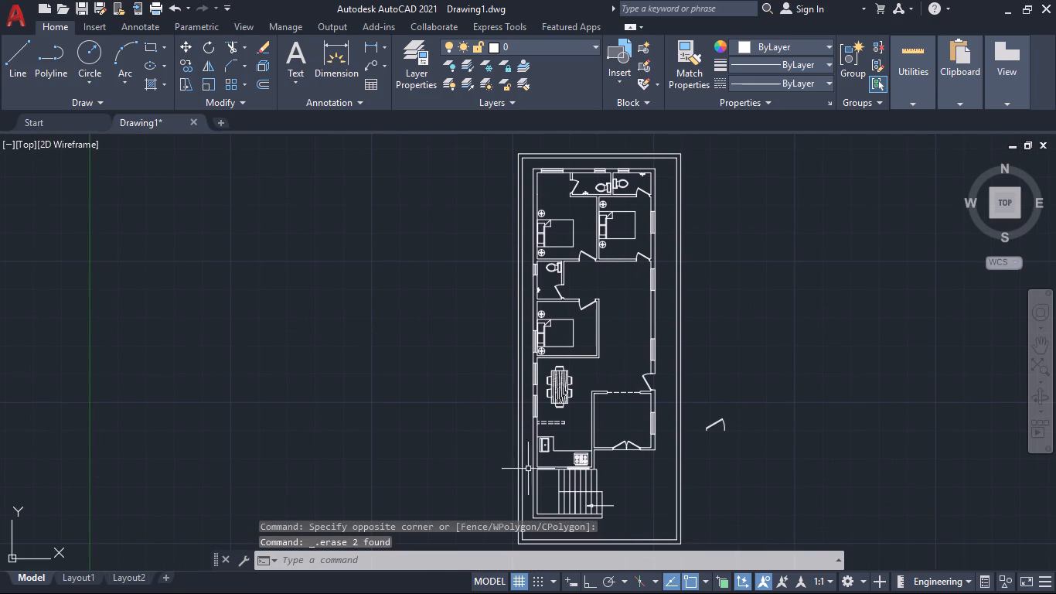
pyautogui.click(703, 404)
pyautogui.click(750, 442)
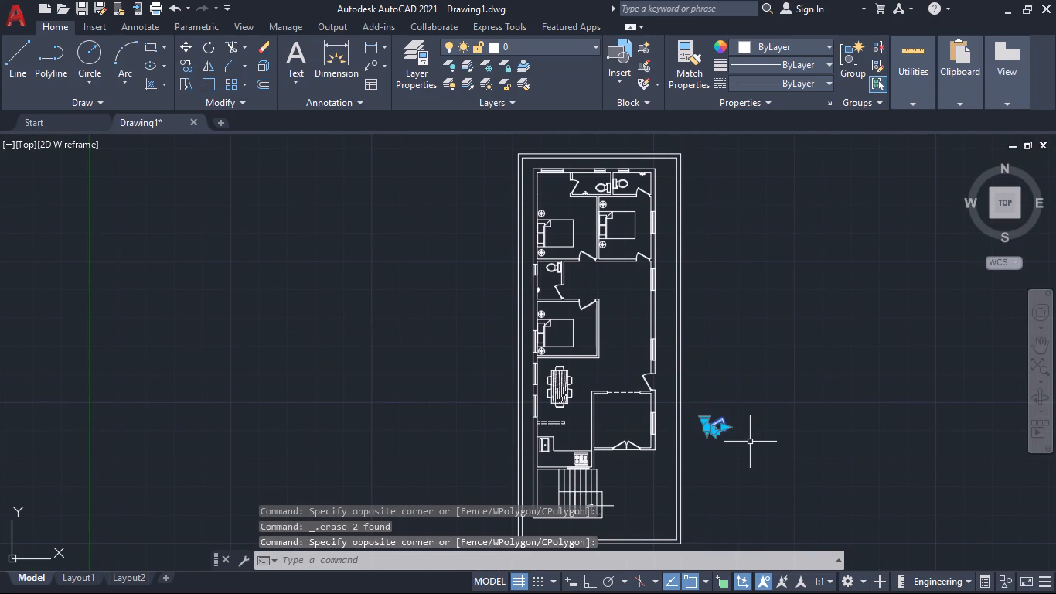
pyautogui.press('Delete')
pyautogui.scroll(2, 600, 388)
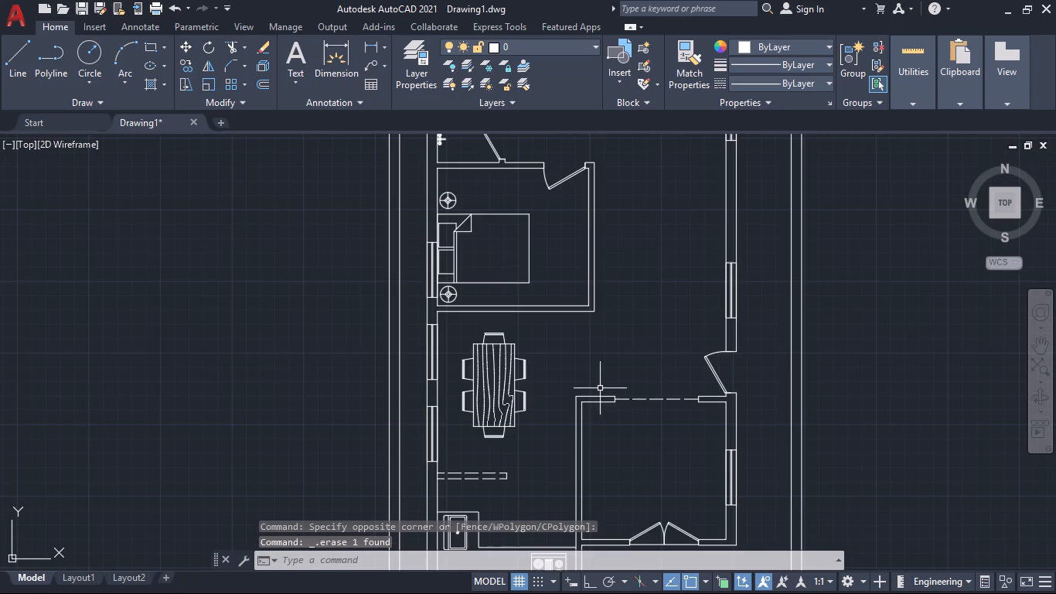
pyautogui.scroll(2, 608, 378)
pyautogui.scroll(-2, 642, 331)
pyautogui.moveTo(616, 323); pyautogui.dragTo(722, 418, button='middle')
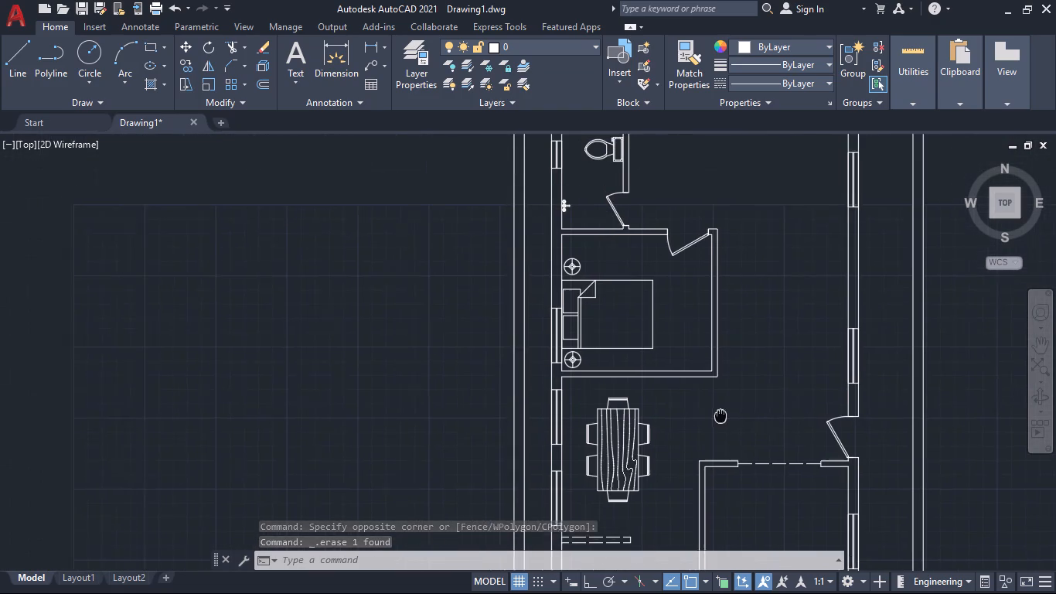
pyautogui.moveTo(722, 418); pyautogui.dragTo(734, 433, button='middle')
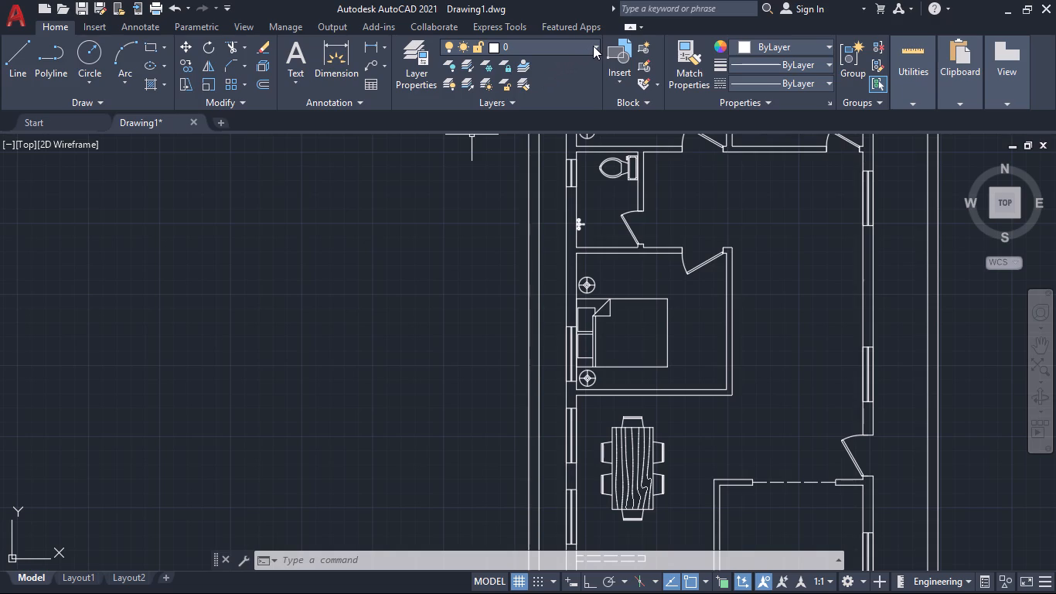
# Create two new layers named doors and windows in the Layer Properties Manager.
pyautogui.write('la')
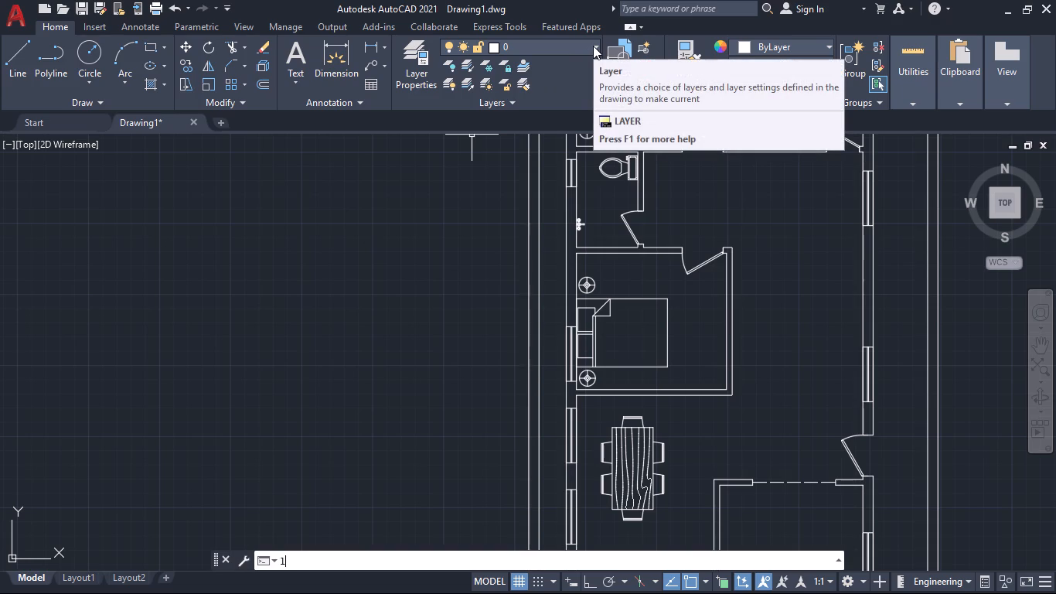
pyautogui.press('Return')
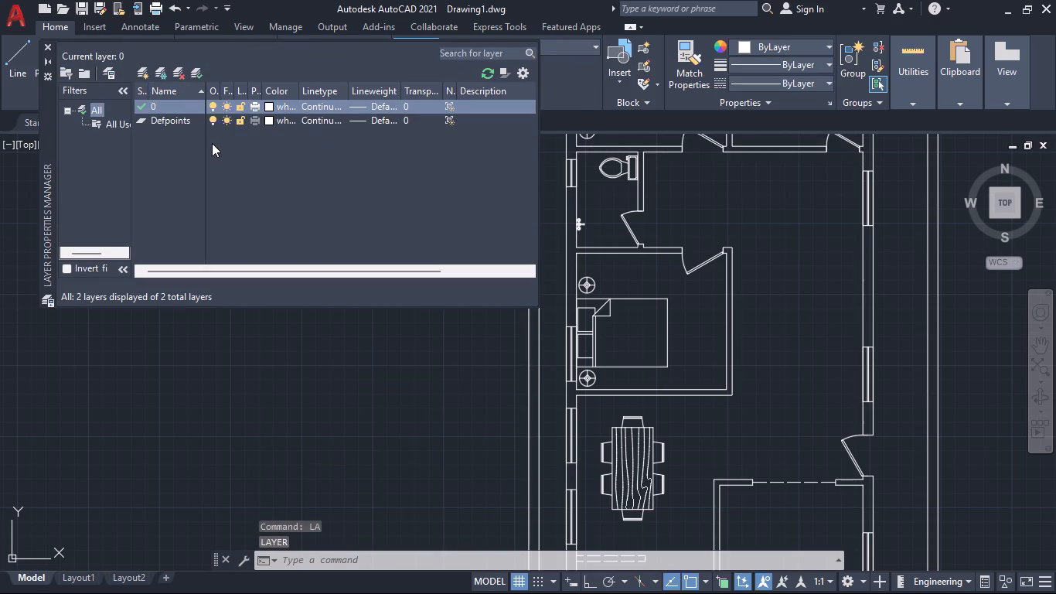
pyautogui.click(135, 74)
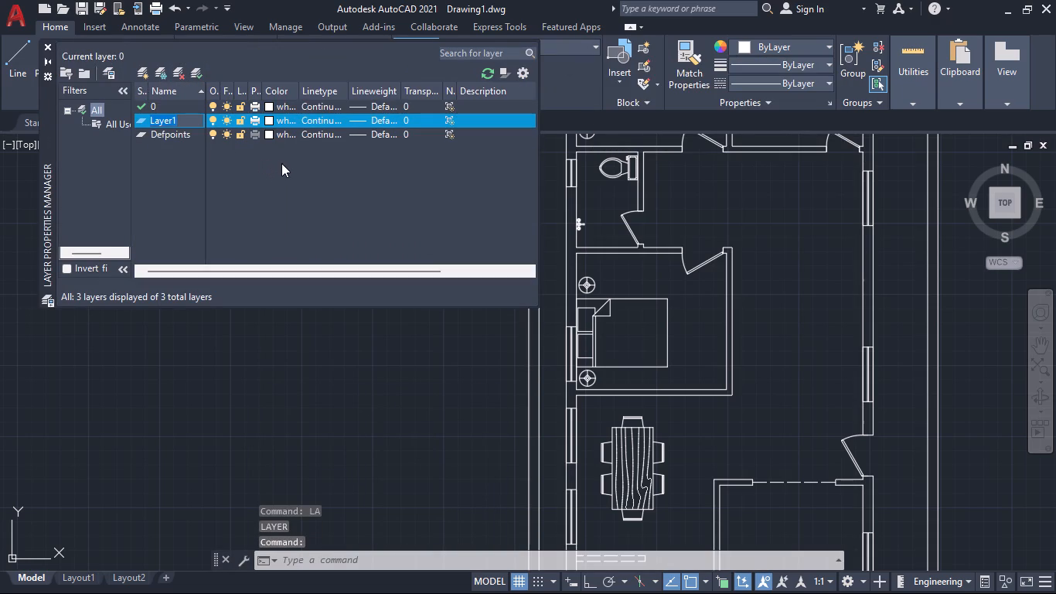
pyautogui.write('doors')
pyautogui.press('Return')
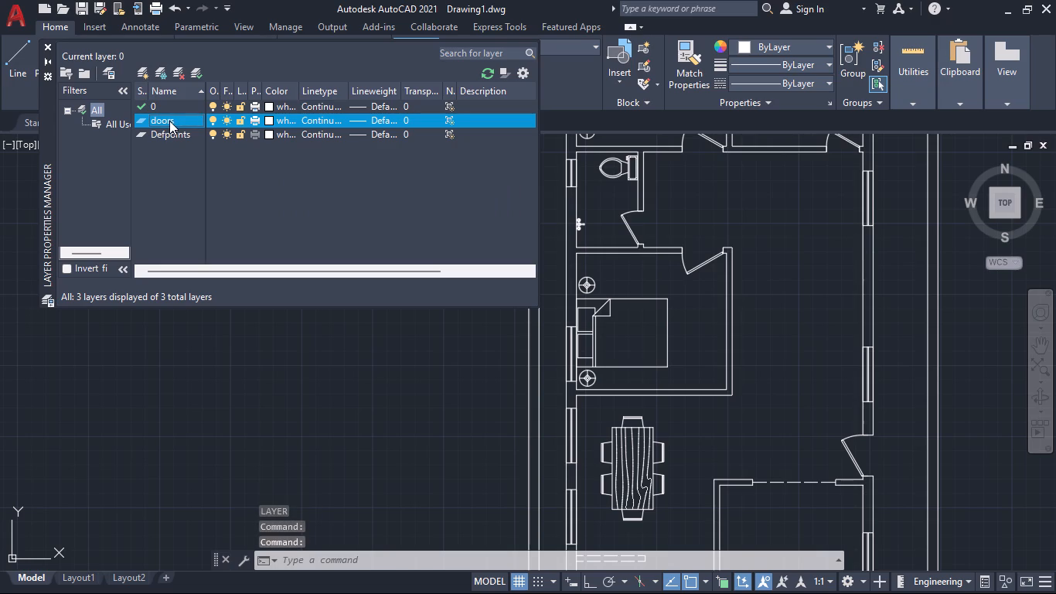
pyautogui.hotkey('alt', 'n')
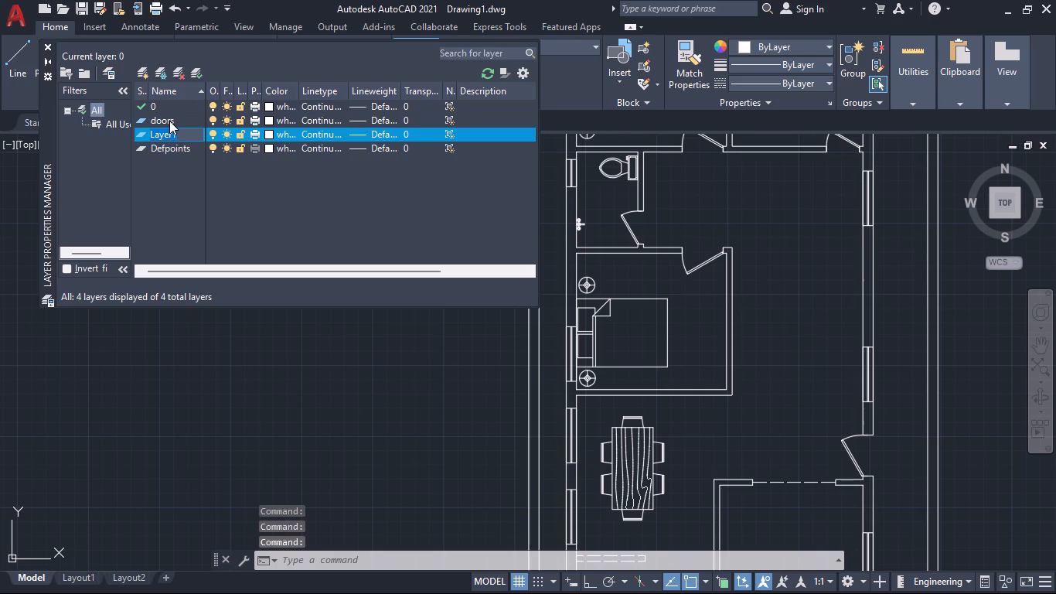
pyautogui.write('windows')
pyautogui.press('Return')
# Add two more layers named ventilator and furniture.
pyautogui.hotkey('alt', 'n')
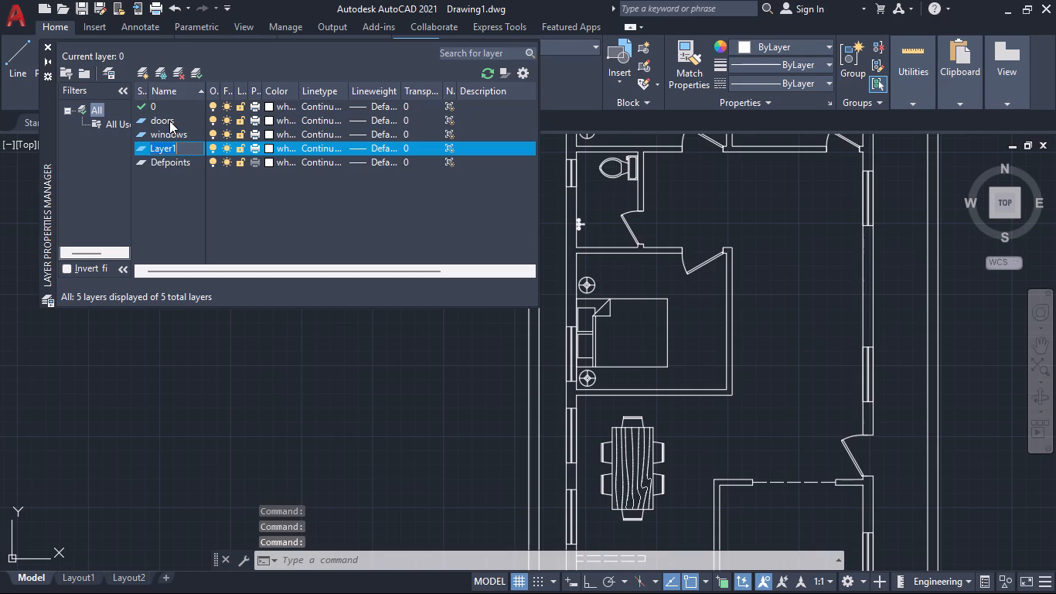
pyautogui.write('ventilator')
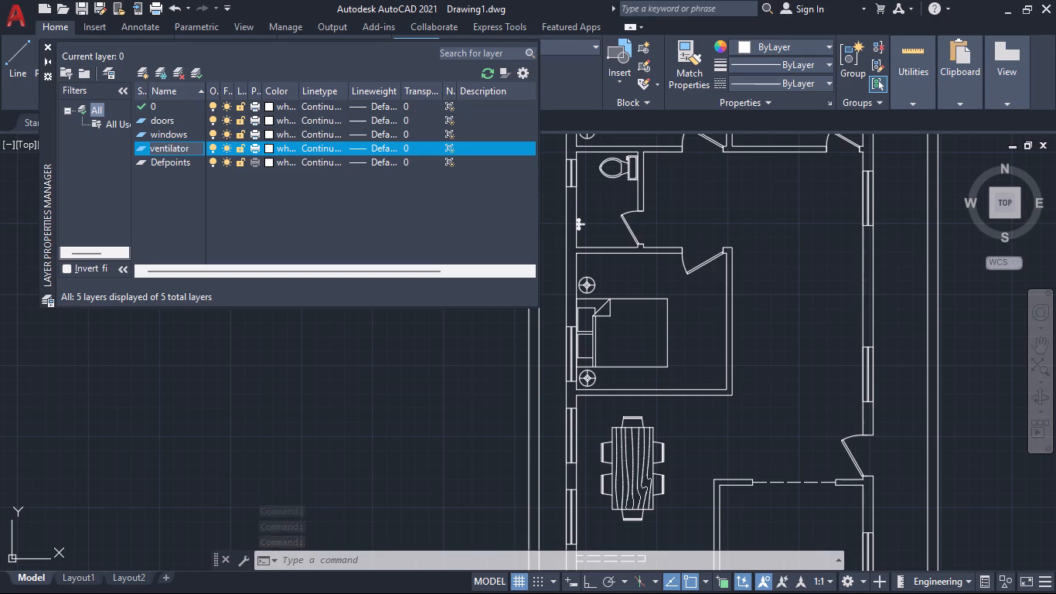
pyautogui.press('Return')
pyautogui.hotkey('alt', 'n')
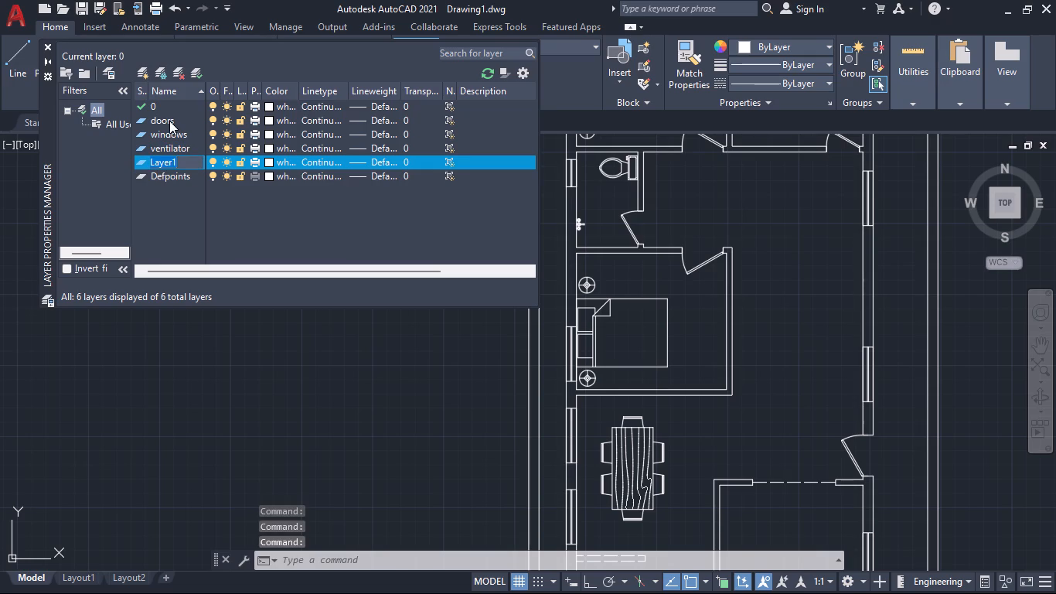
pyautogui.write('furniture')
pyautogui.press('Return')
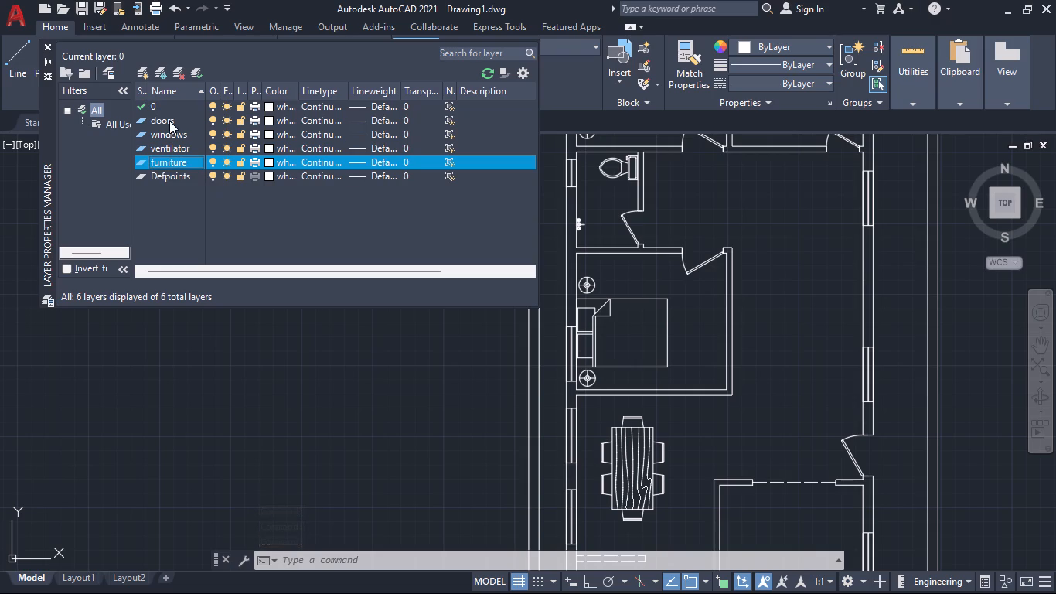
# Add separate layers for the walls, named inner wall and outer wall.
pyautogui.hotkey('alt', 'n')
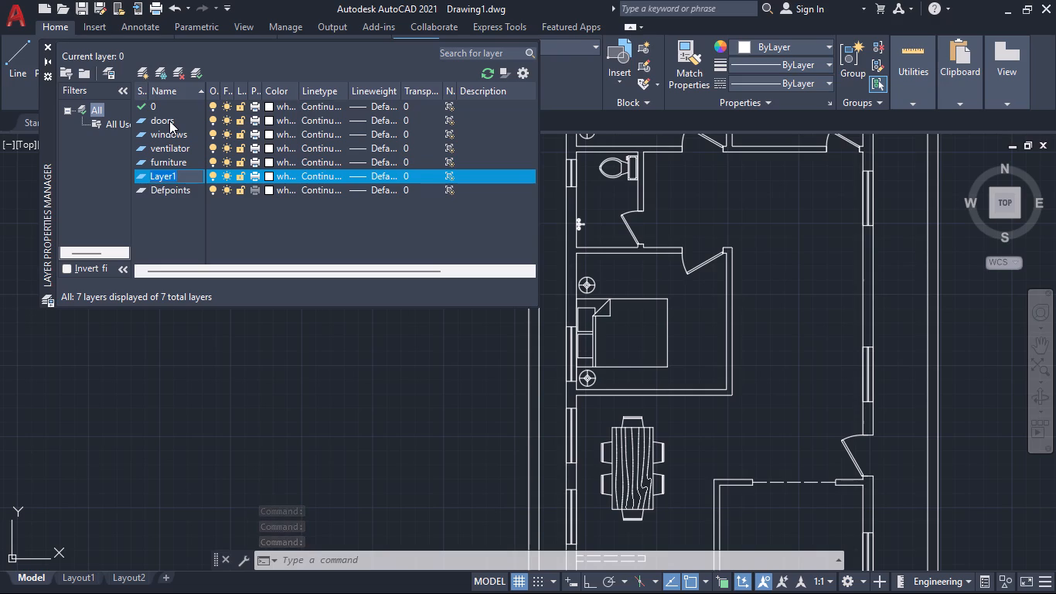
pyautogui.write('inner wak')
pyautogui.press('BackSpace')
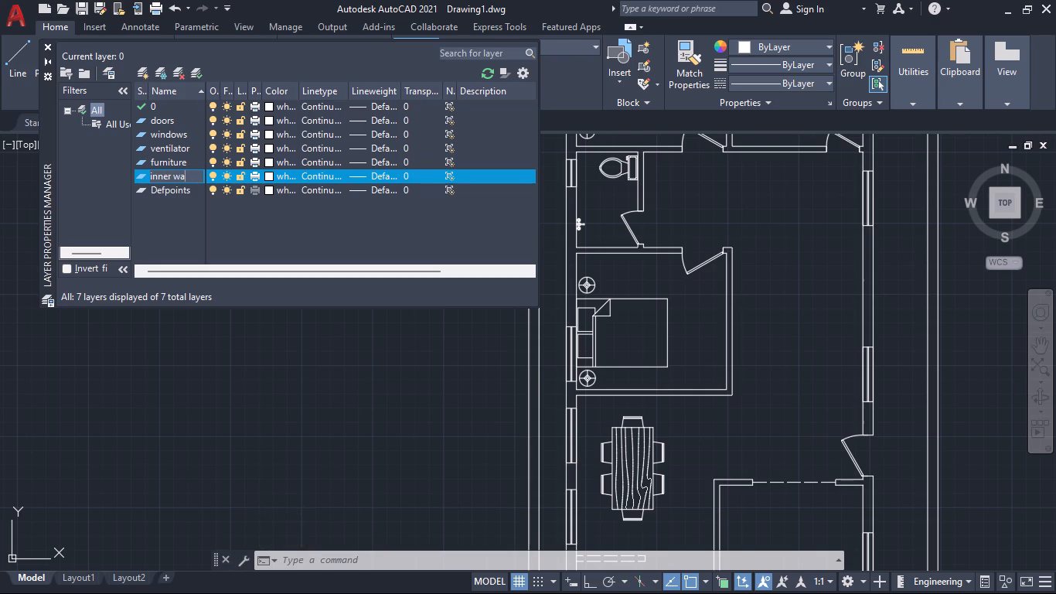
pyautogui.write('ll')
pyautogui.press('Return')
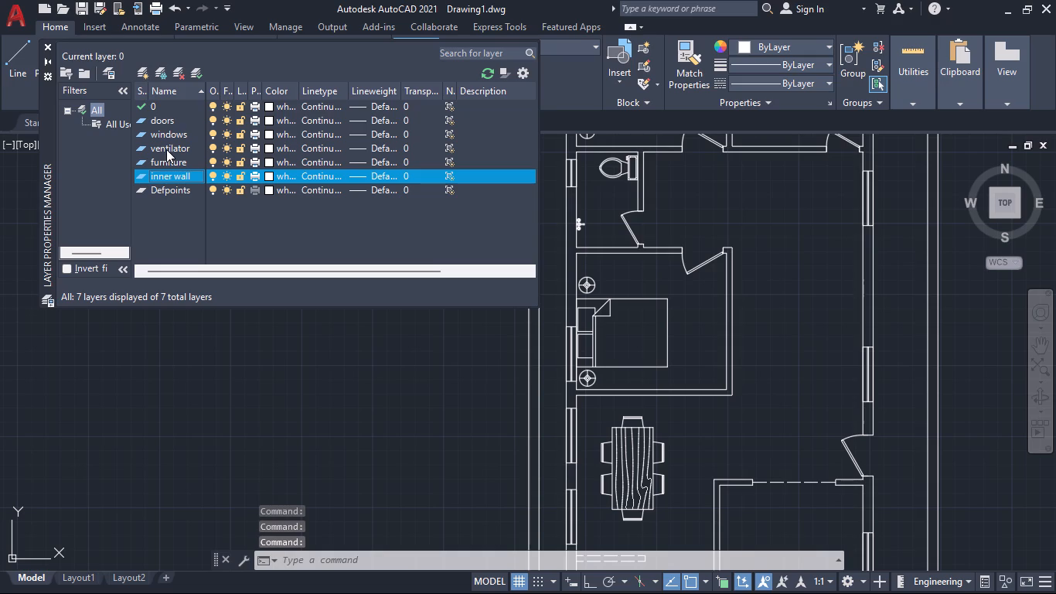
pyautogui.hotkey('alt', 'n')
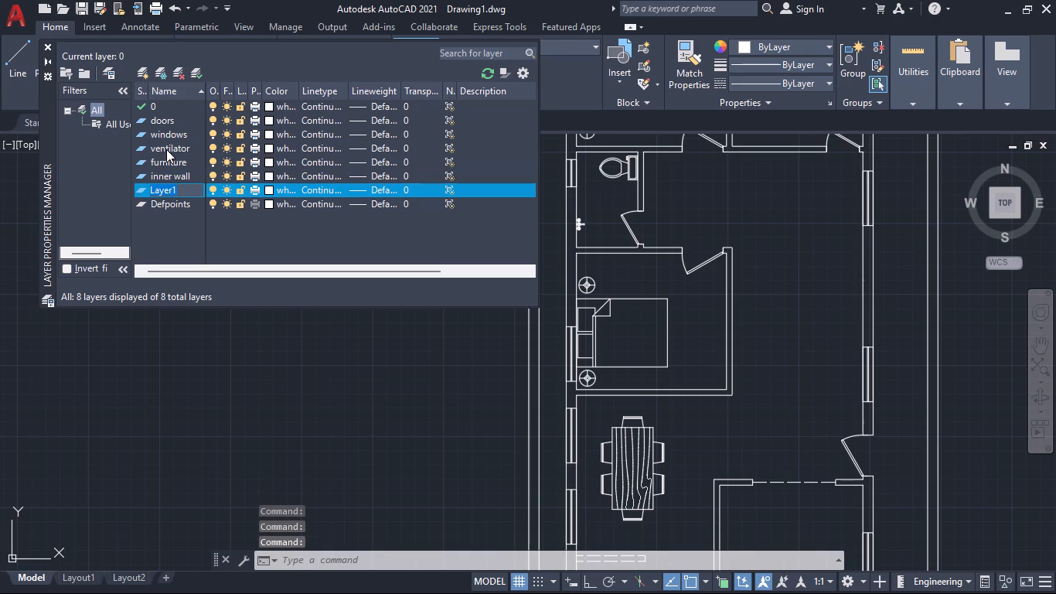
pyautogui.write('outer wall')
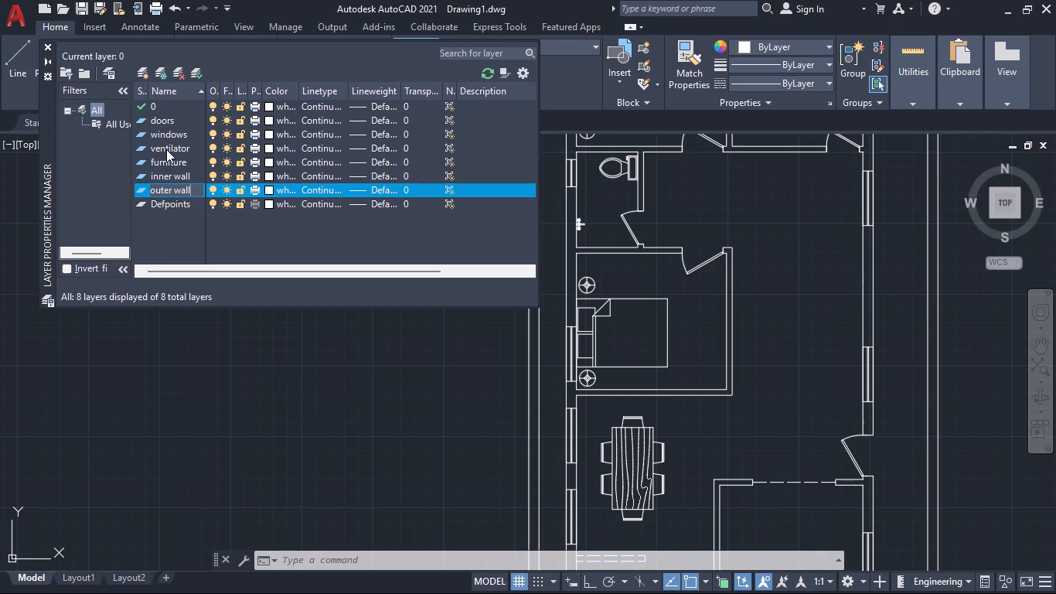
pyautogui.press('Return')
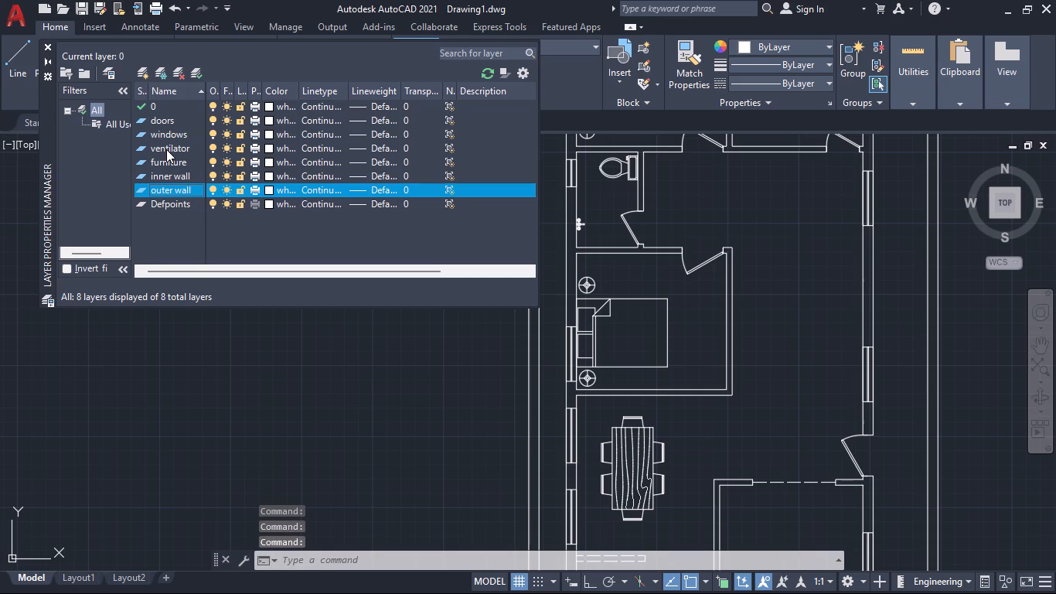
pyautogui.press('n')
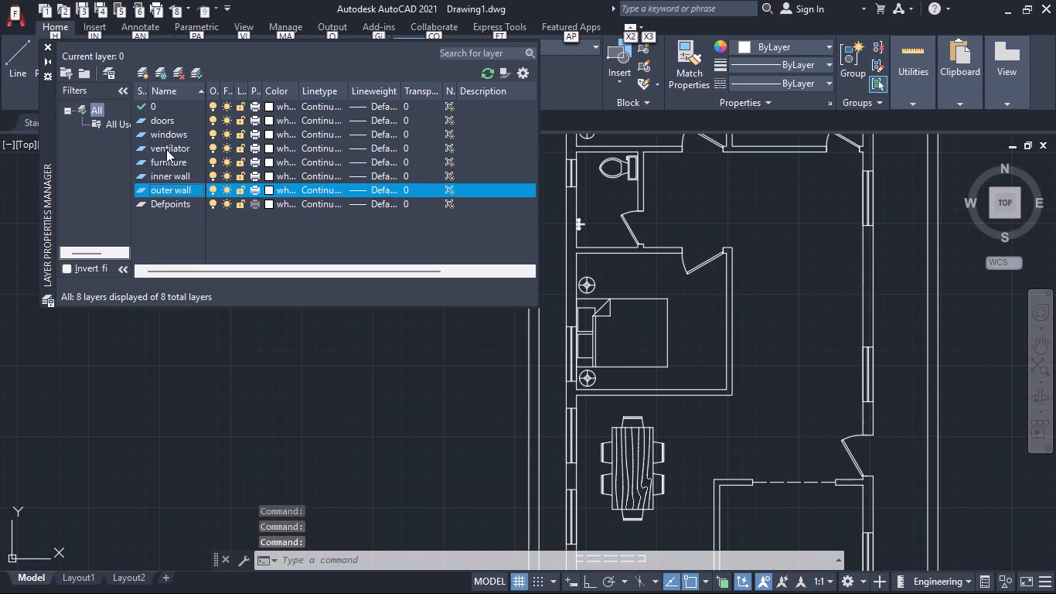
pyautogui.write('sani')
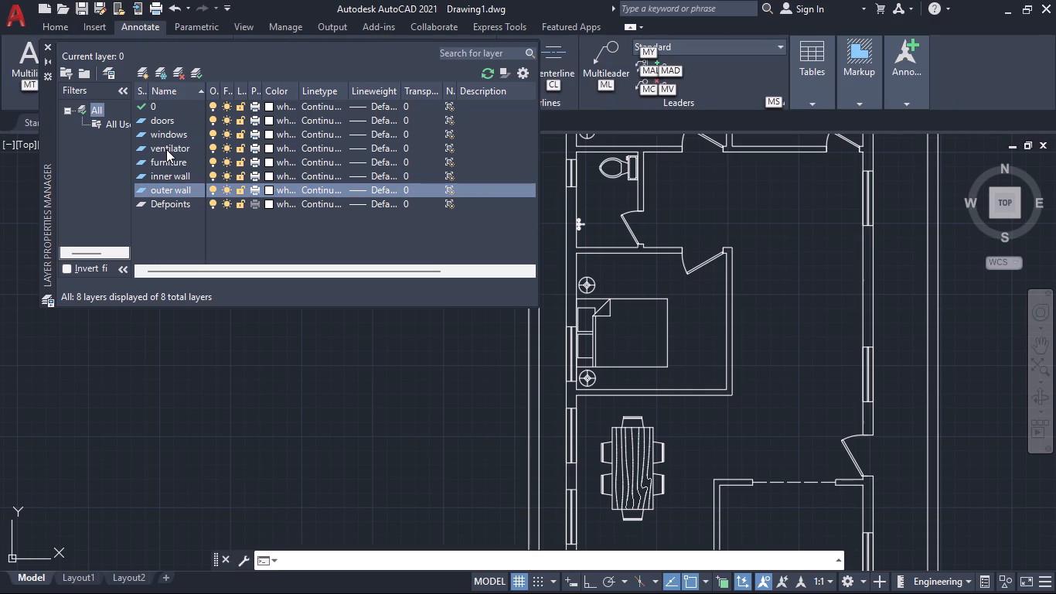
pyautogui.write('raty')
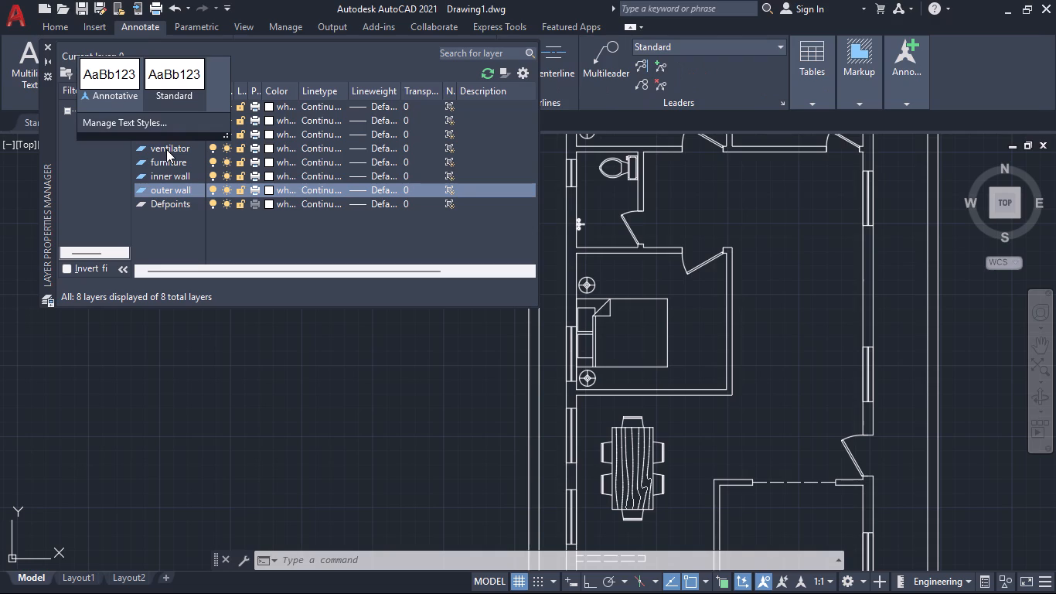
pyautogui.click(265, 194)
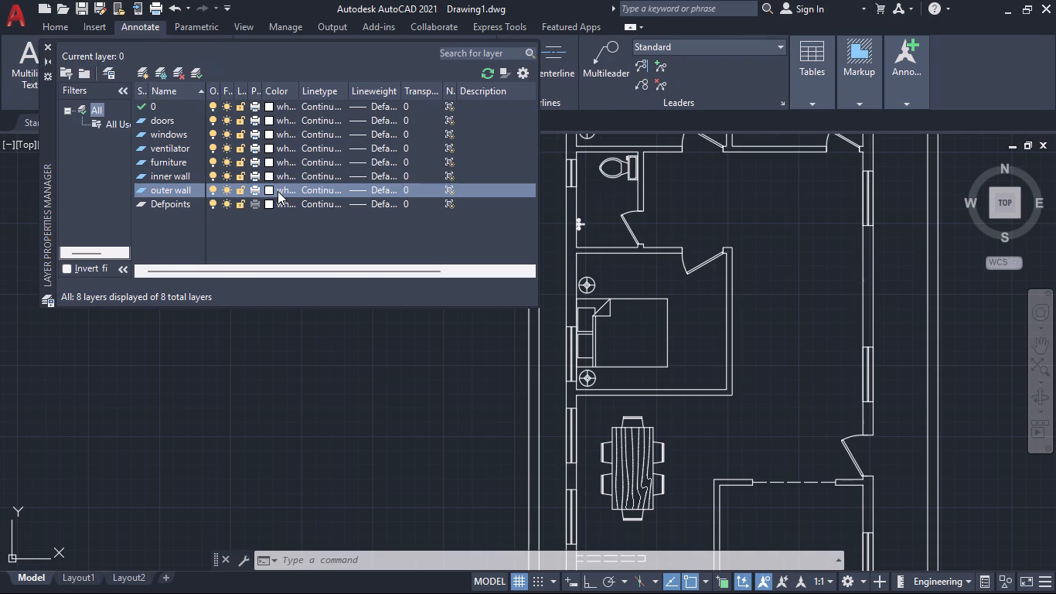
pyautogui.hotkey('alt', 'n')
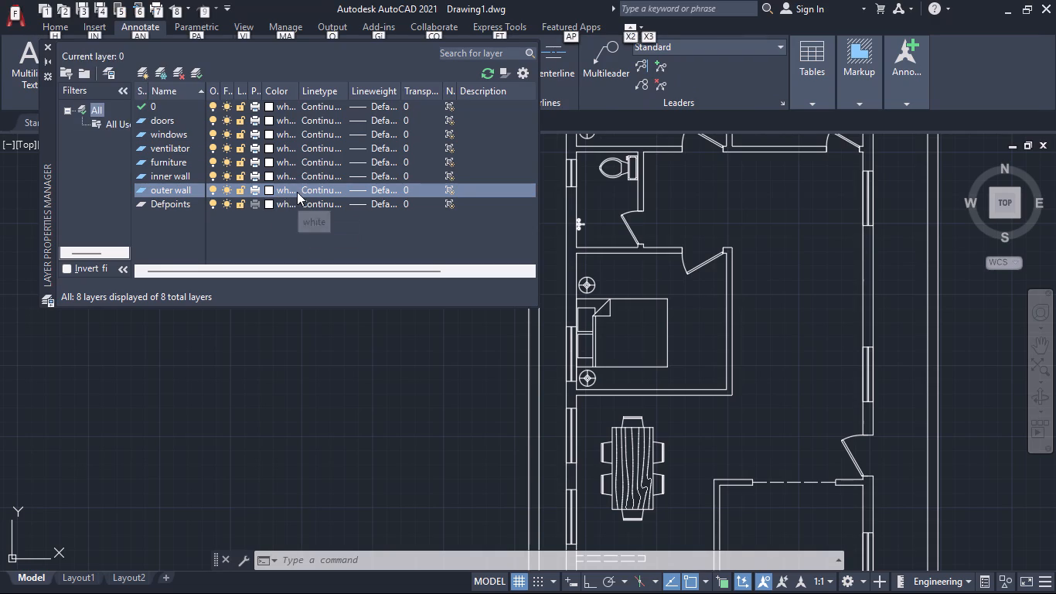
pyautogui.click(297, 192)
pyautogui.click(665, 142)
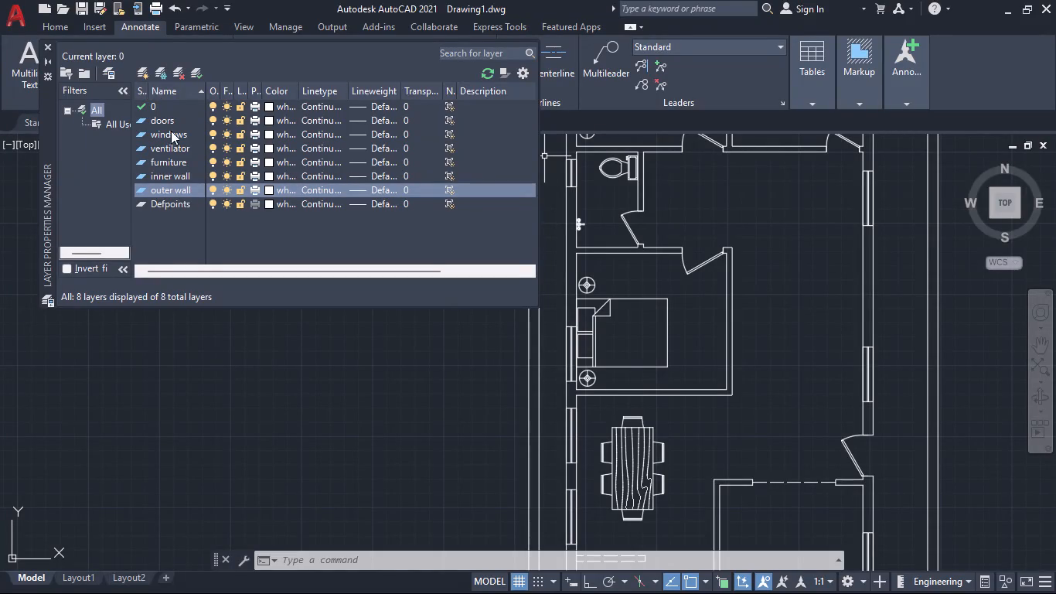
# Add a new layer named sanitary after the outer wall layer.
pyautogui.click(145, 74)
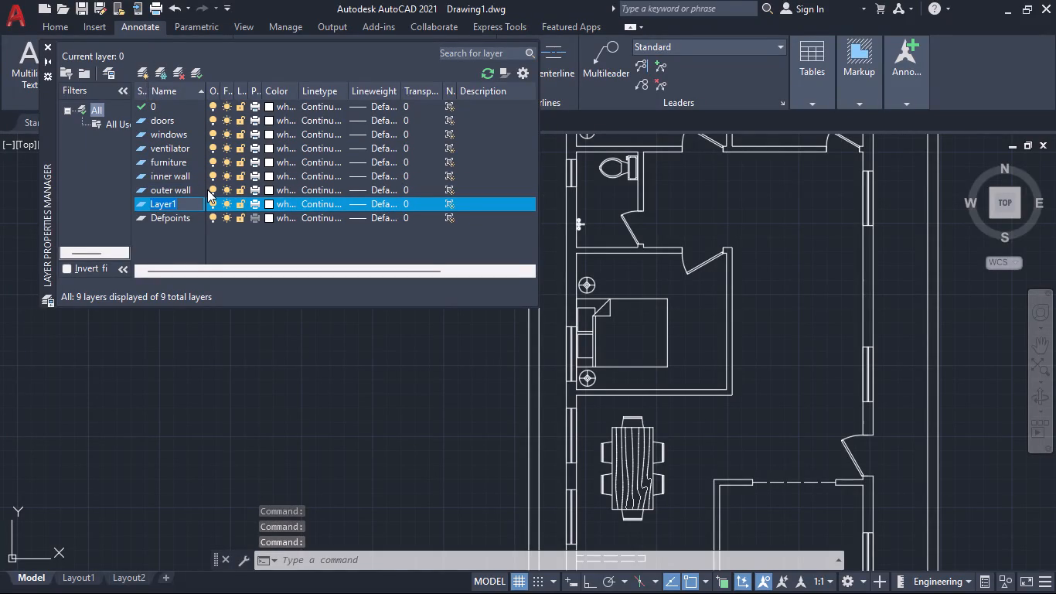
pyautogui.write('sa')
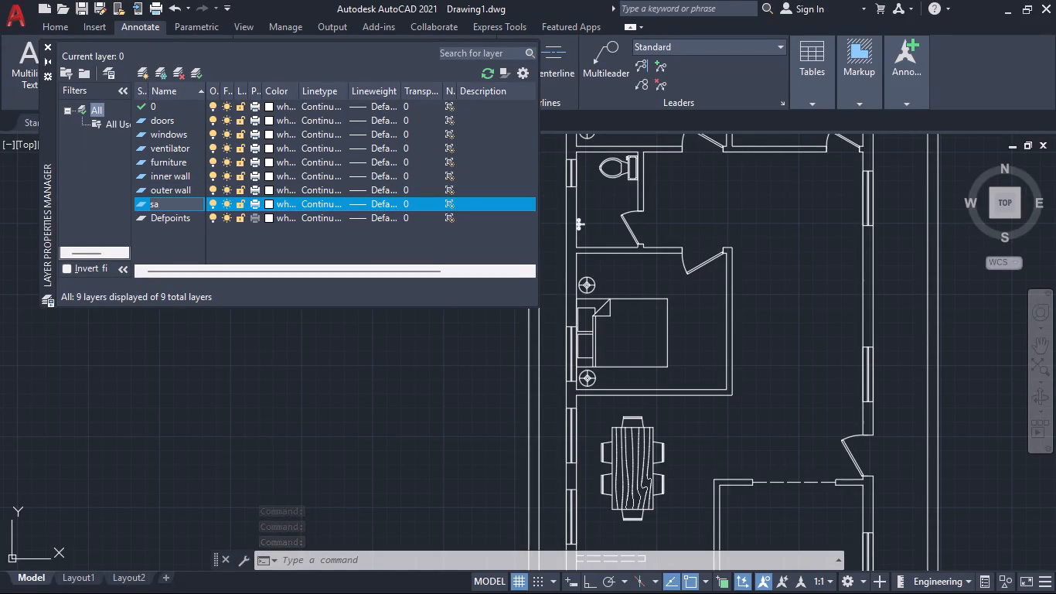
pyautogui.write('ni')
pyautogui.write('tary')
pyautogui.press('Return')
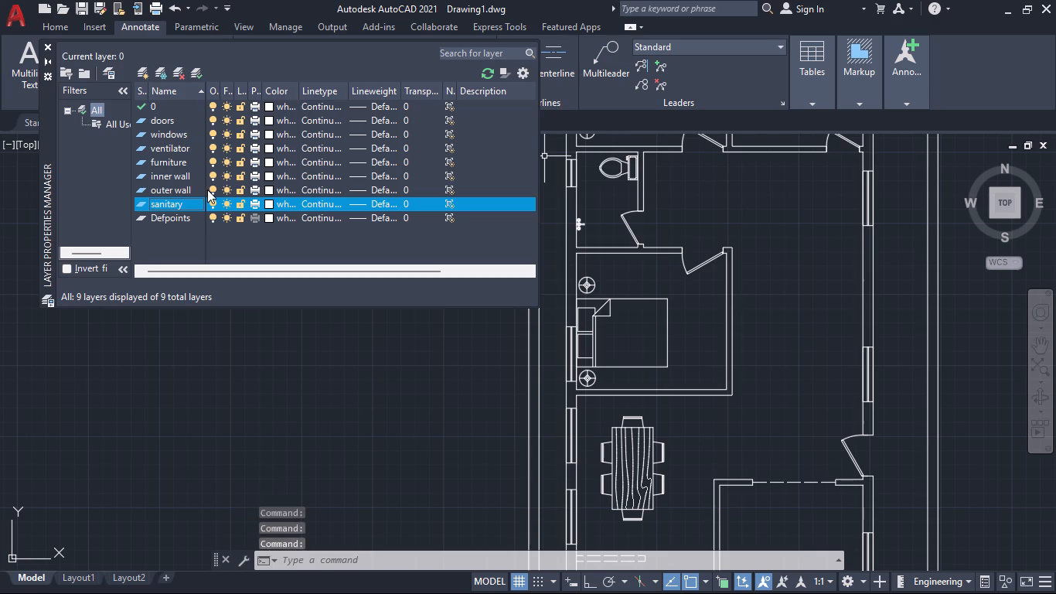
# Assign layer colours: green to the doors layer and blue to the windows layer.
pyautogui.click(289, 118)
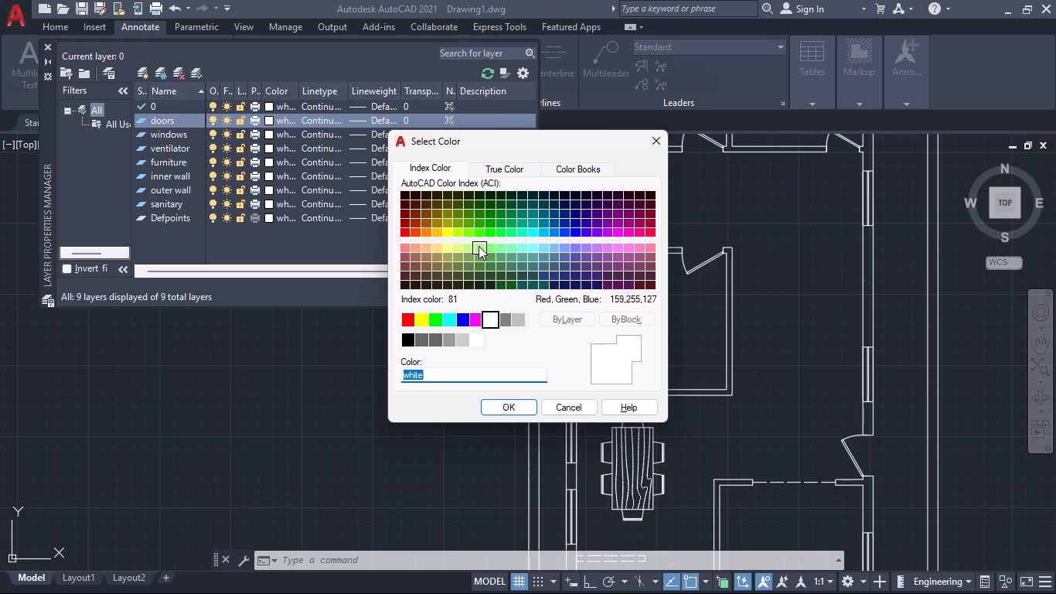
pyautogui.click(433, 322)
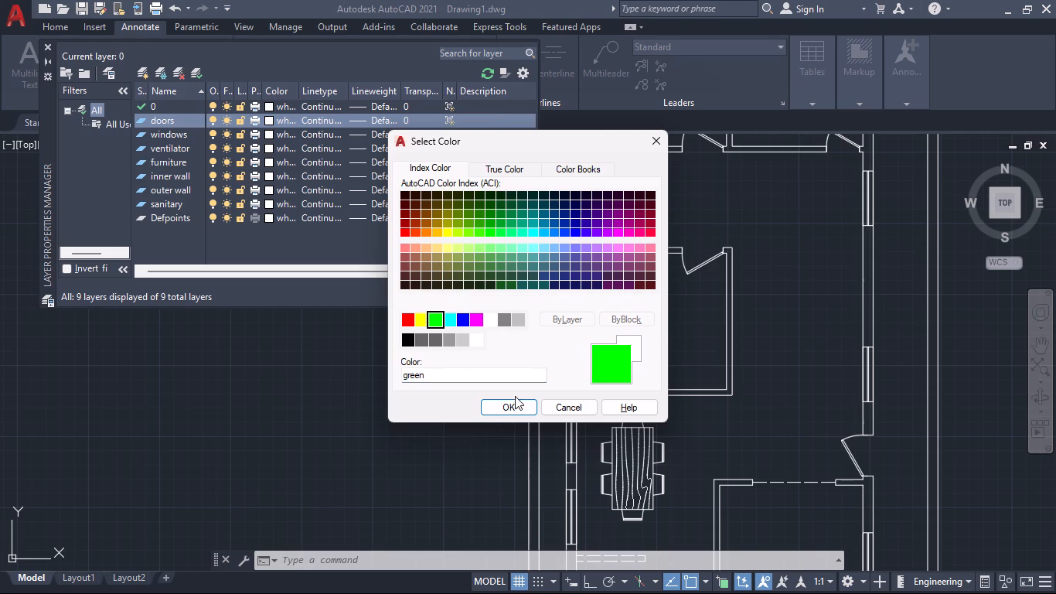
pyautogui.click(515, 405)
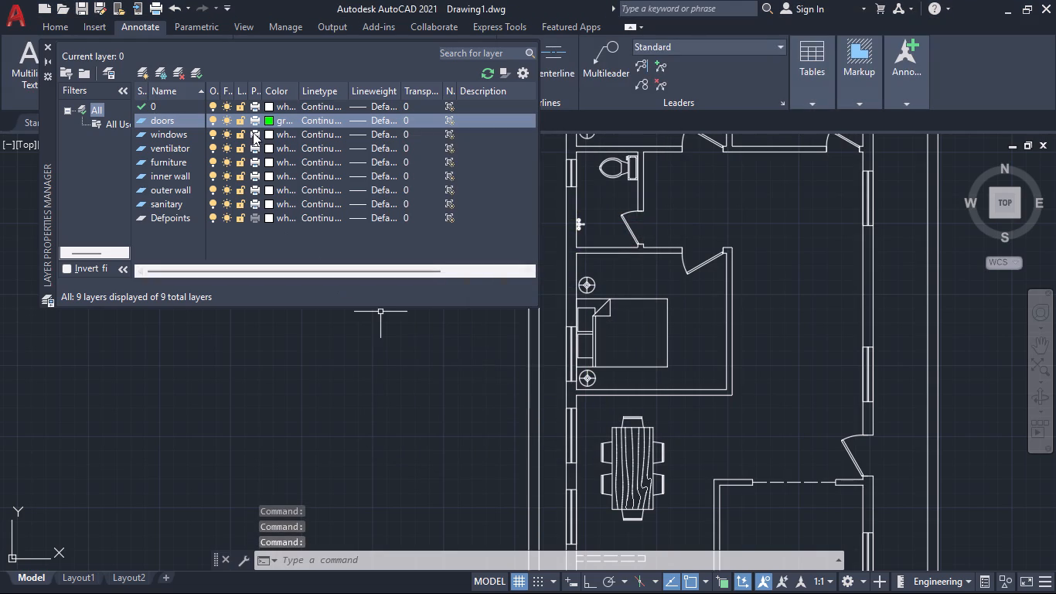
pyautogui.click(286, 135)
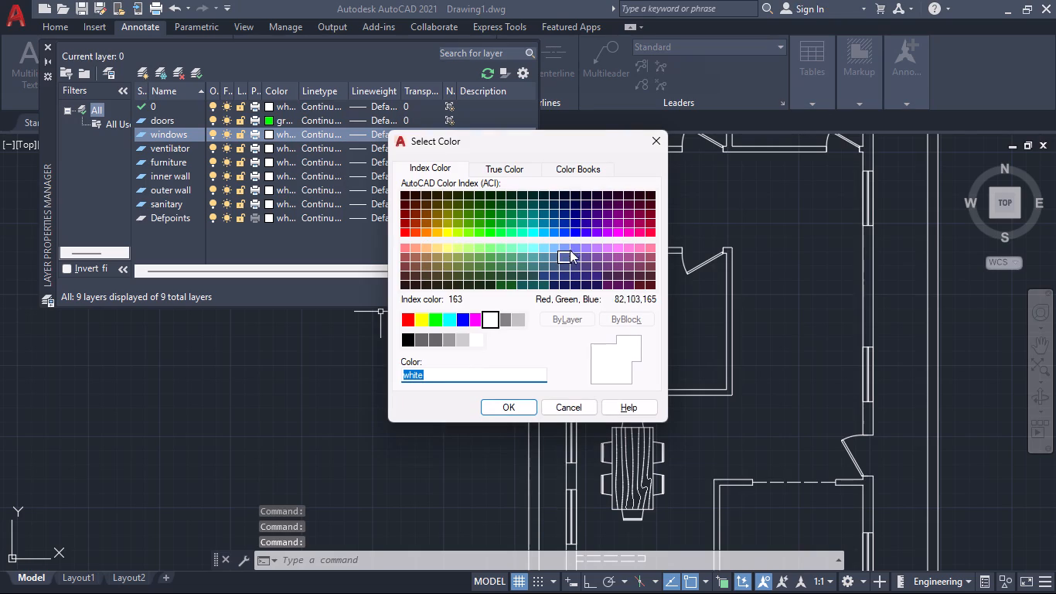
pyautogui.click(465, 319)
pyautogui.click(513, 404)
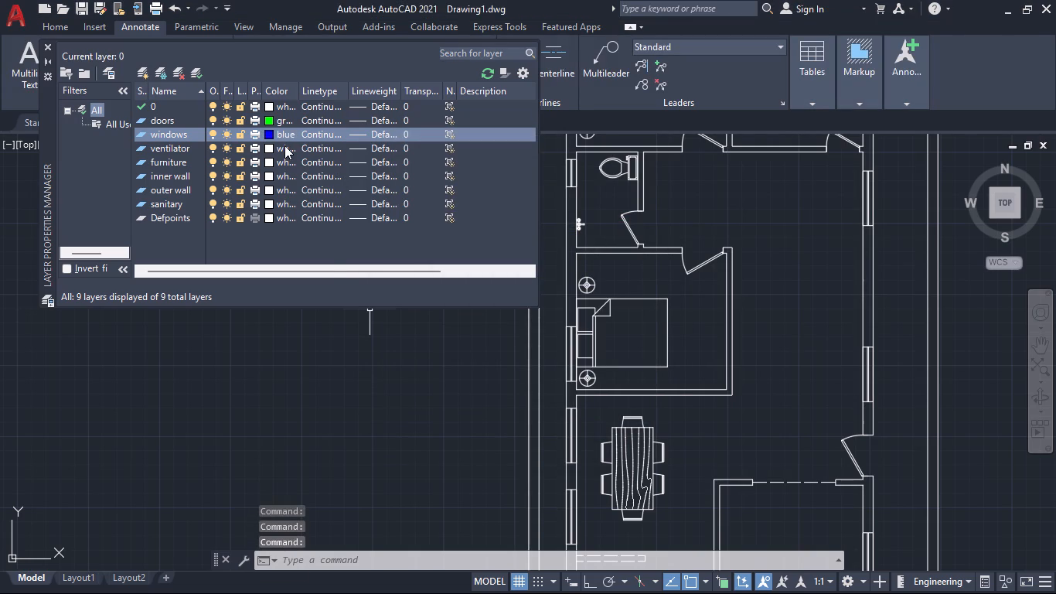
# Set the ventilator layer to cyan index colour 130 and the furniture layer to brown index colour 44.
pyautogui.click(284, 145)
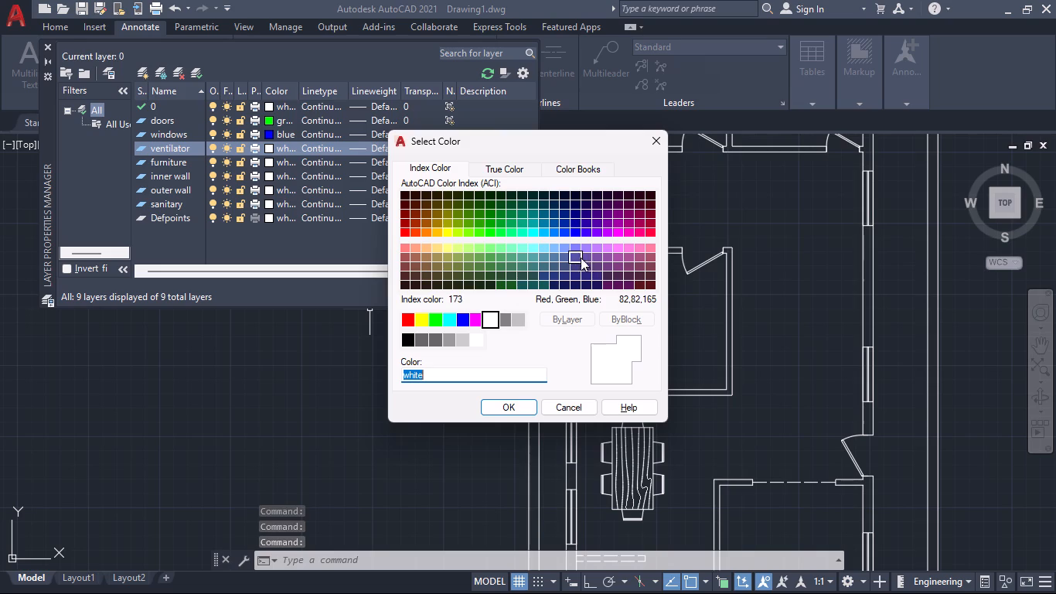
pyautogui.click(540, 231)
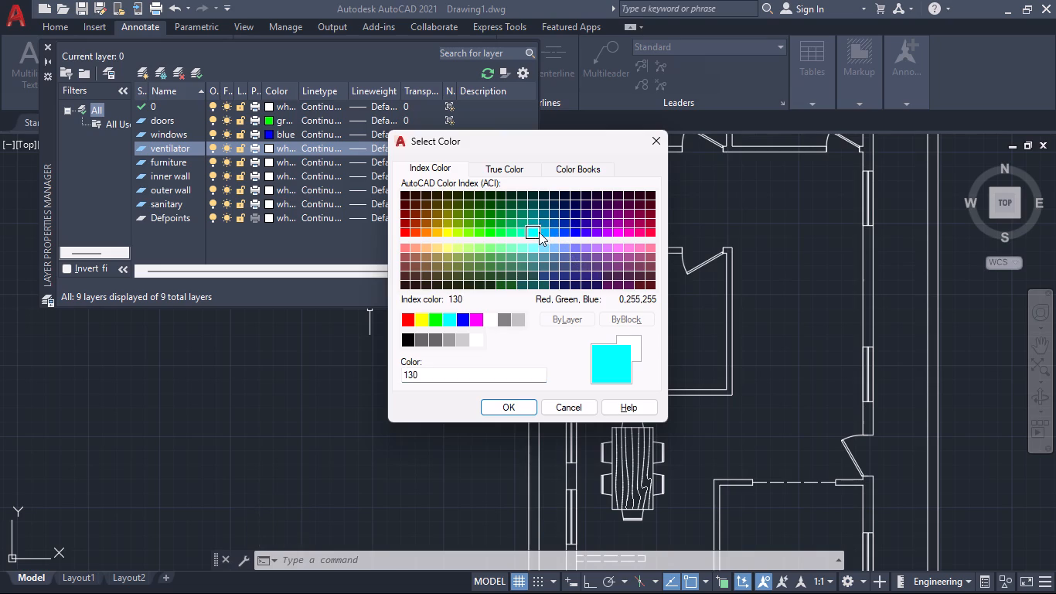
pyautogui.click(519, 398)
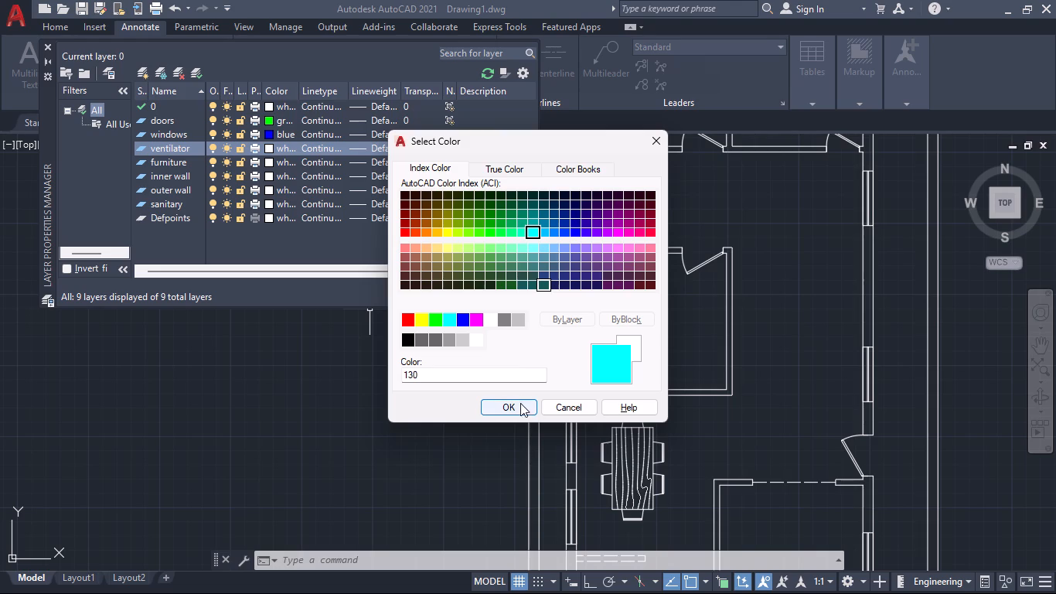
pyautogui.click(526, 407)
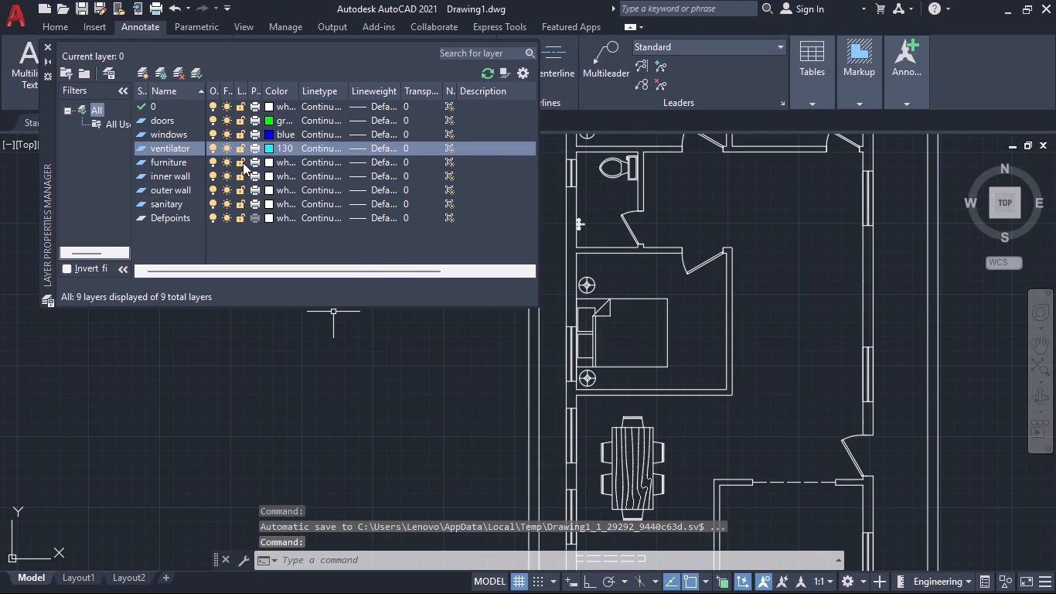
pyautogui.click(290, 162)
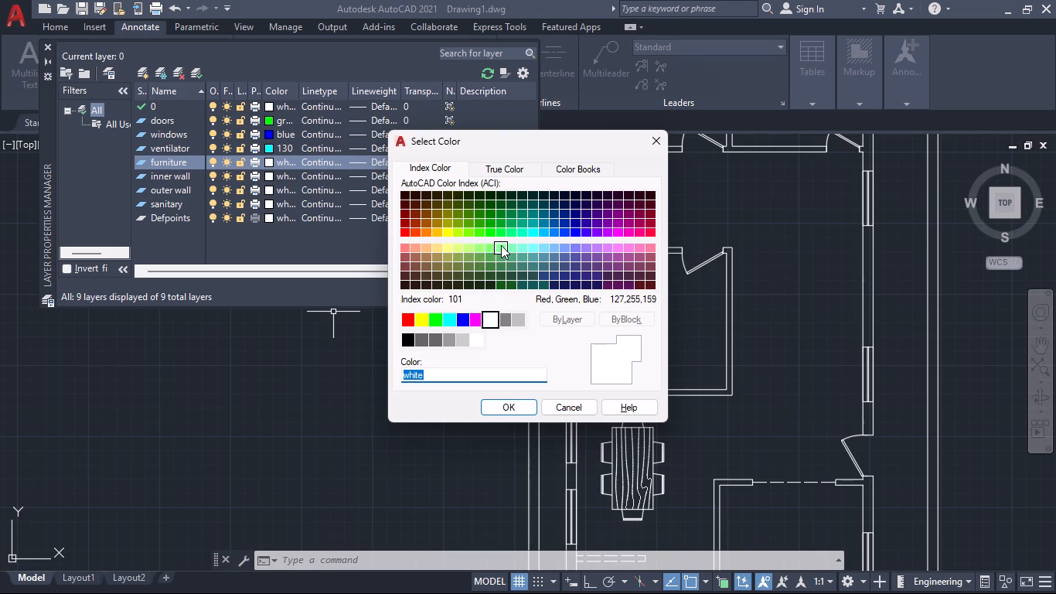
pyautogui.click(441, 214)
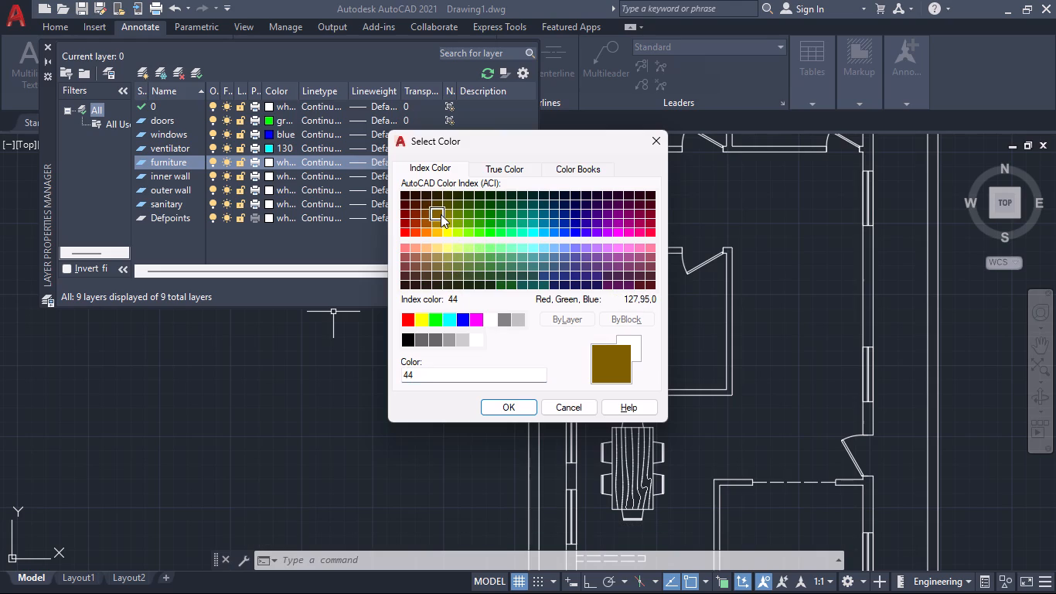
pyautogui.click(526, 401)
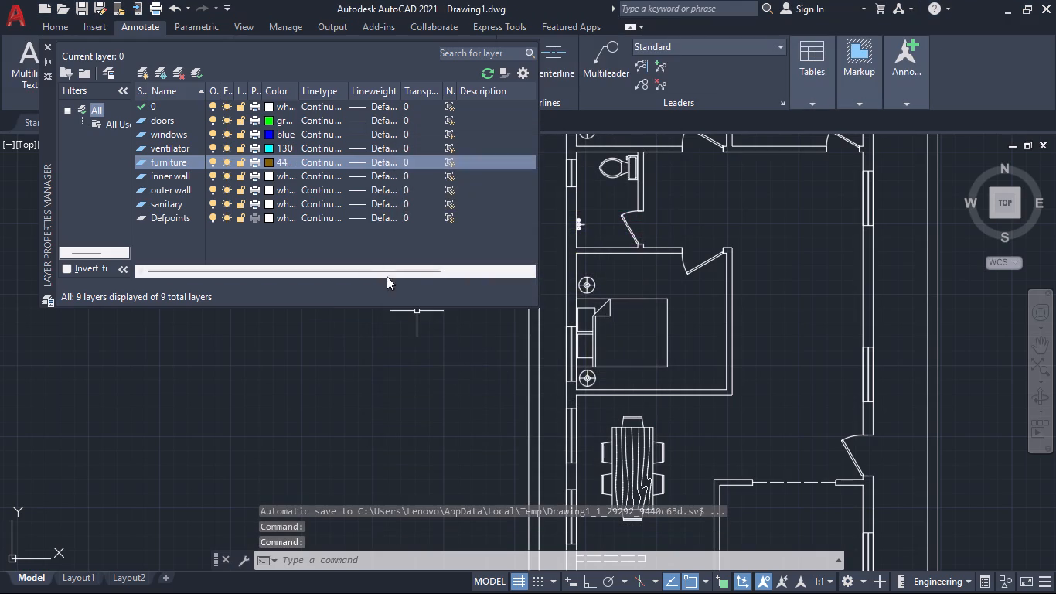
# Set the inner wall layer to yellow index colour 50 and the outer wall layer to orange index colour 40.
pyautogui.click(300, 178)
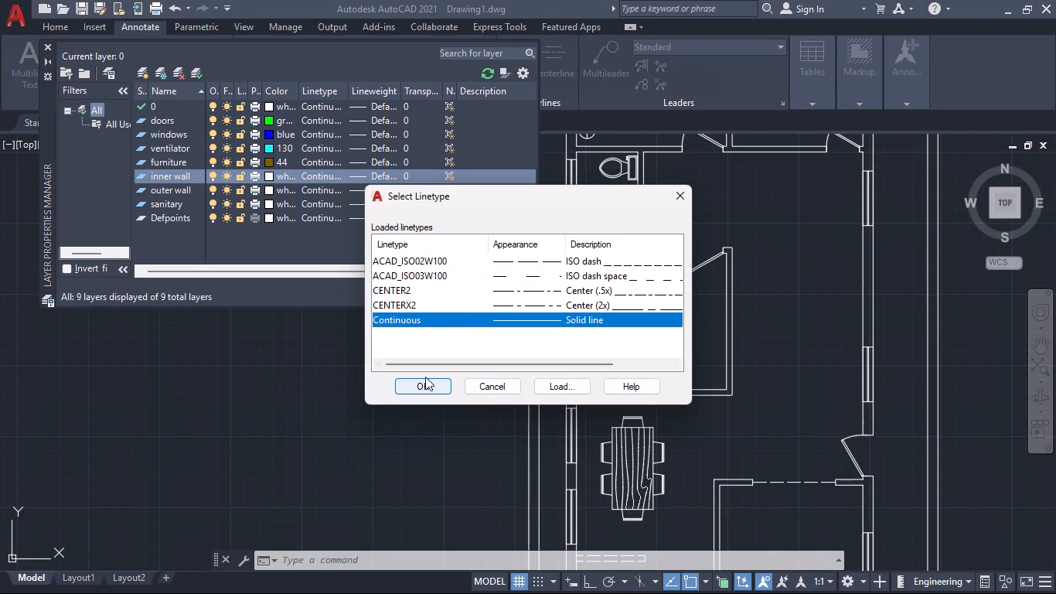
pyautogui.click(679, 196)
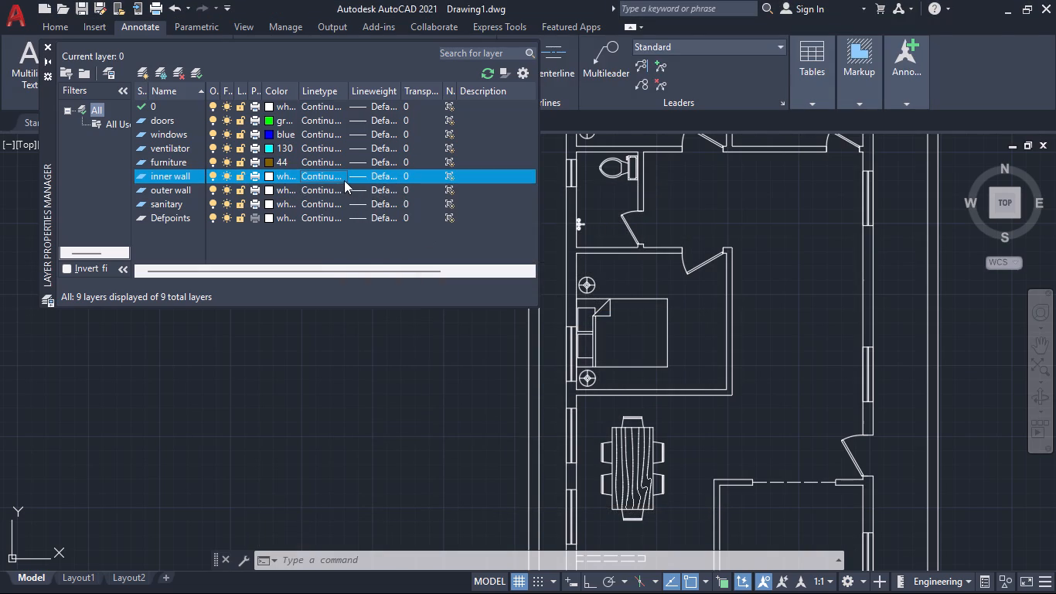
pyautogui.click(271, 174)
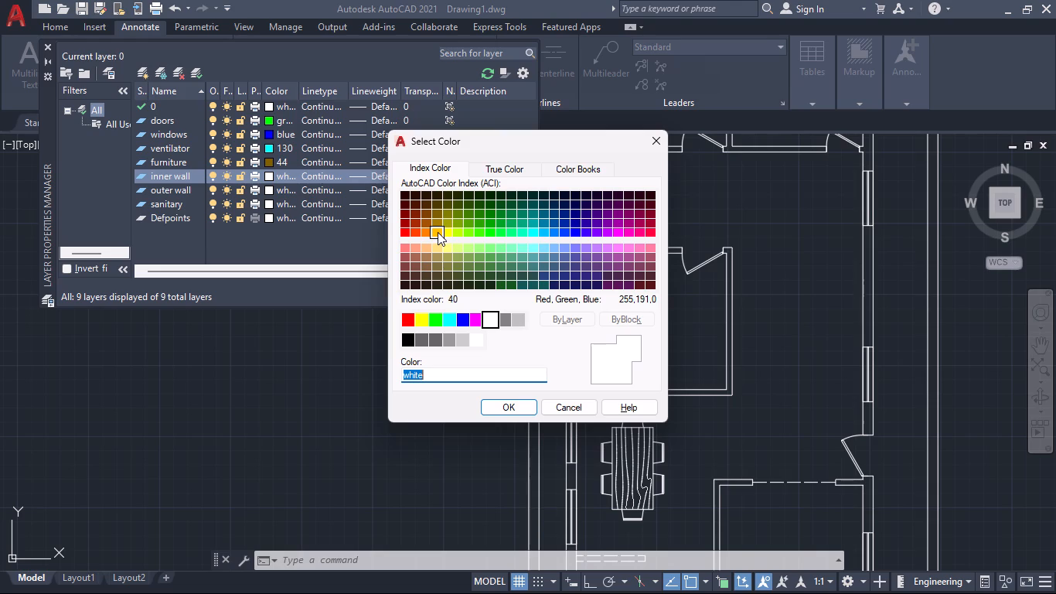
pyautogui.click(438, 232)
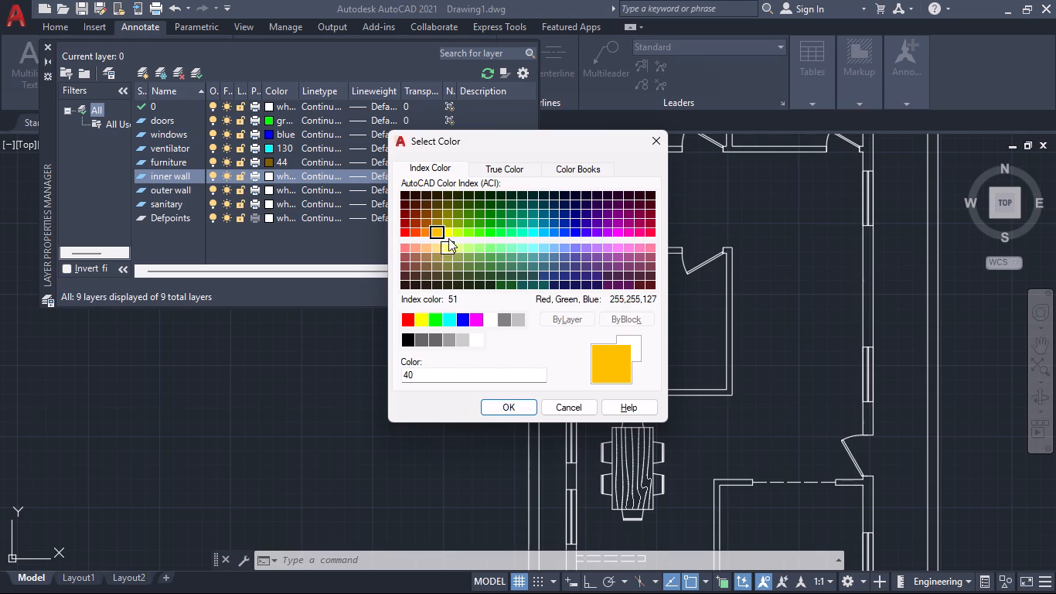
pyautogui.click(445, 231)
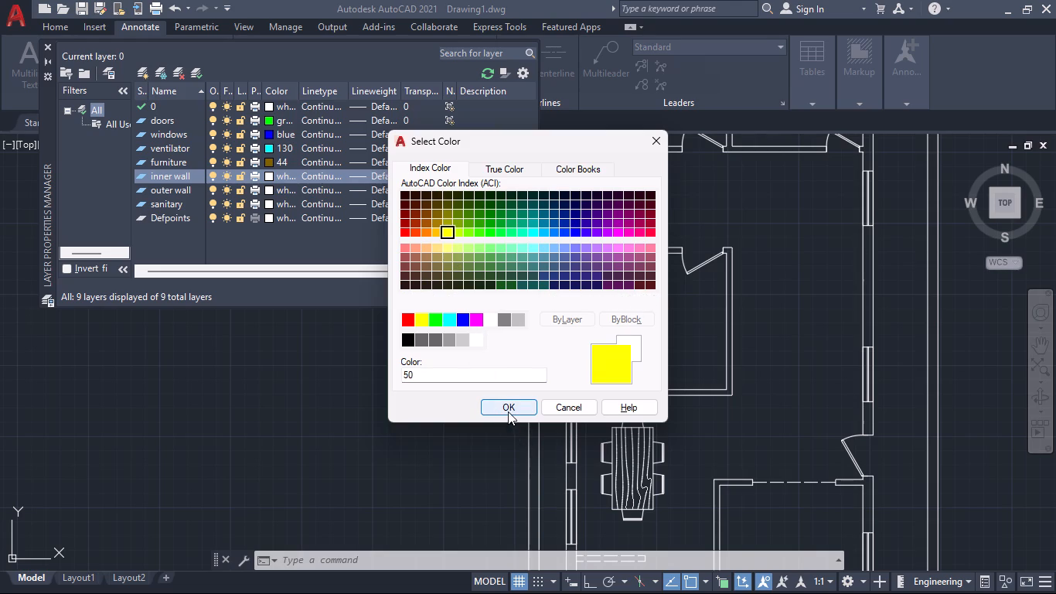
pyautogui.click(508, 411)
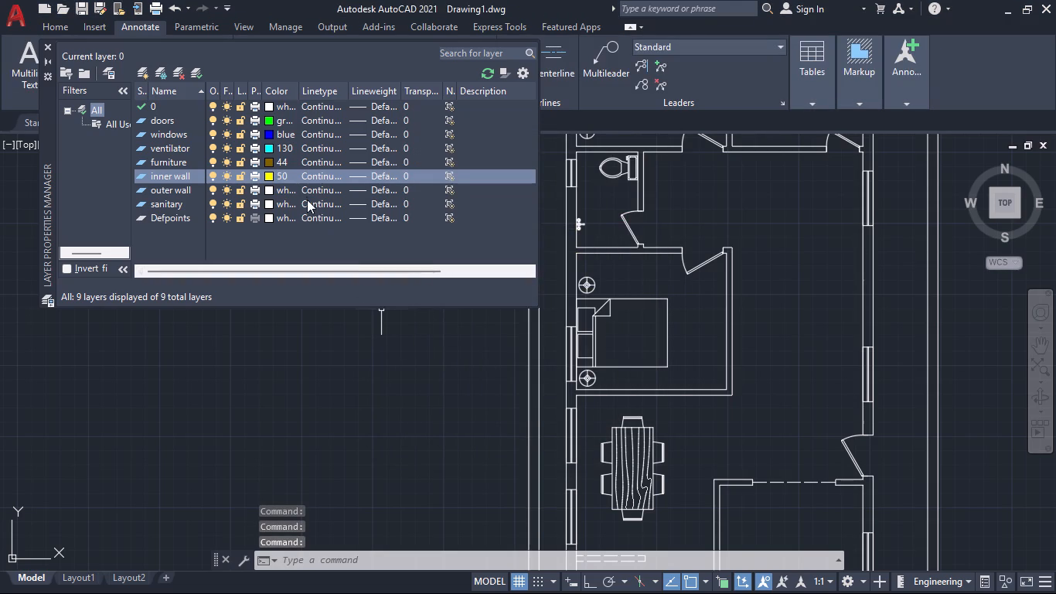
pyautogui.click(273, 188)
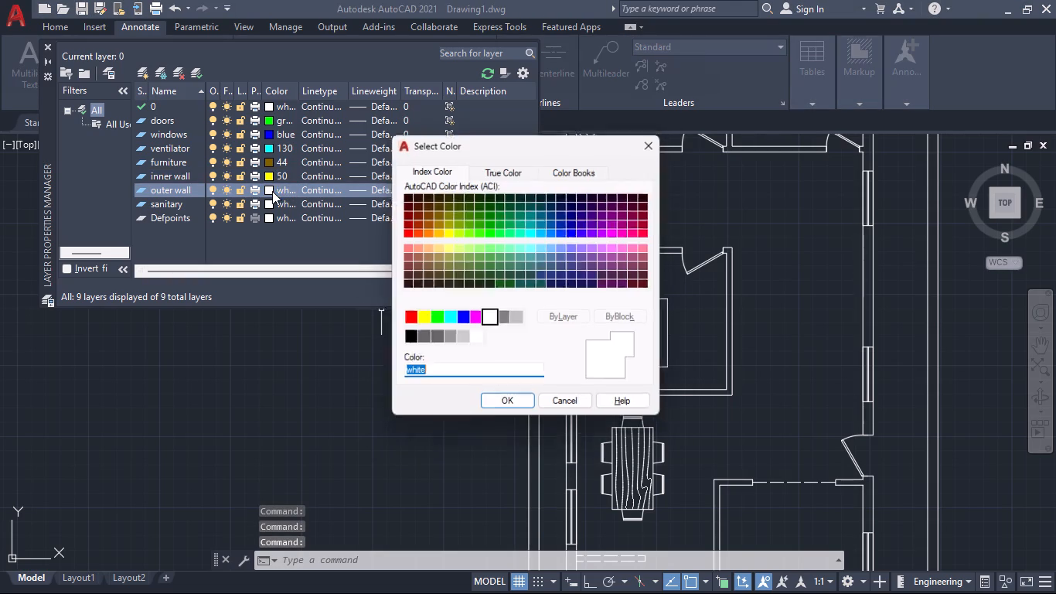
pyautogui.click(434, 234)
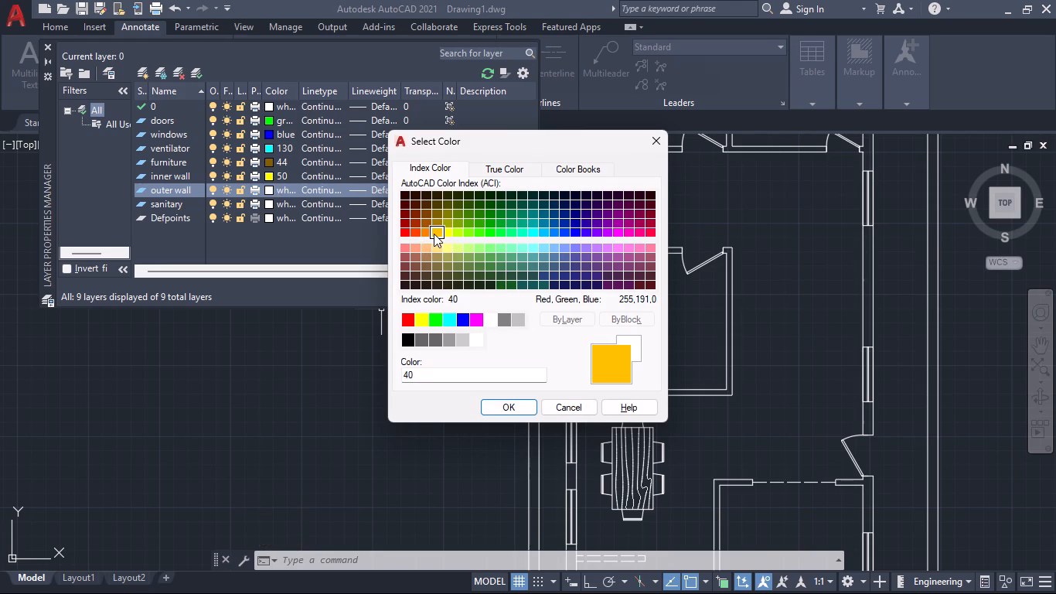
pyautogui.click(495, 408)
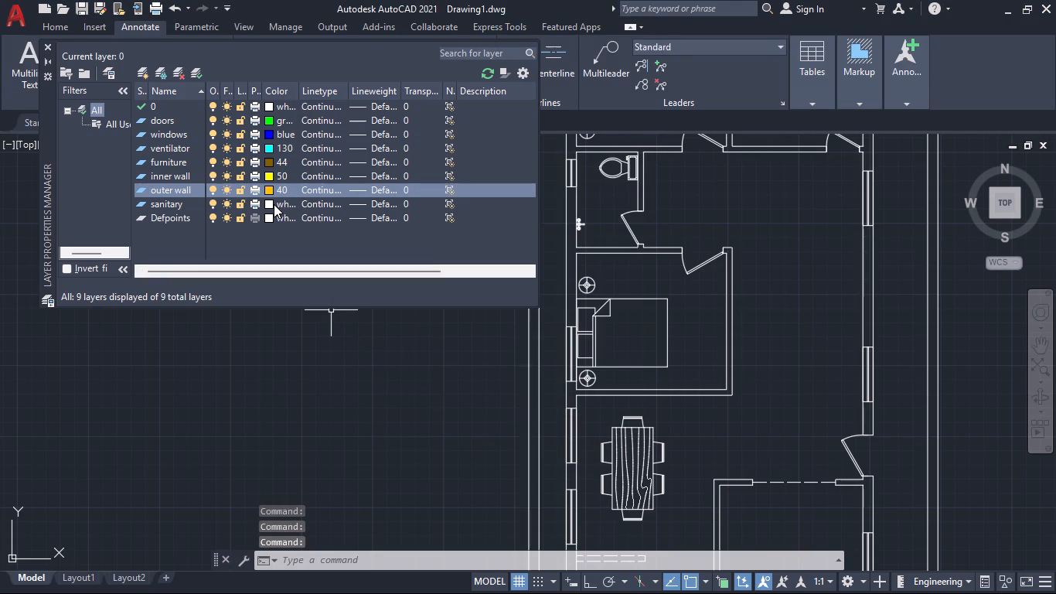
# Set the sanitary layer to pink index colour 231 and close the Layer Properties Manager.
pyautogui.click(274, 204)
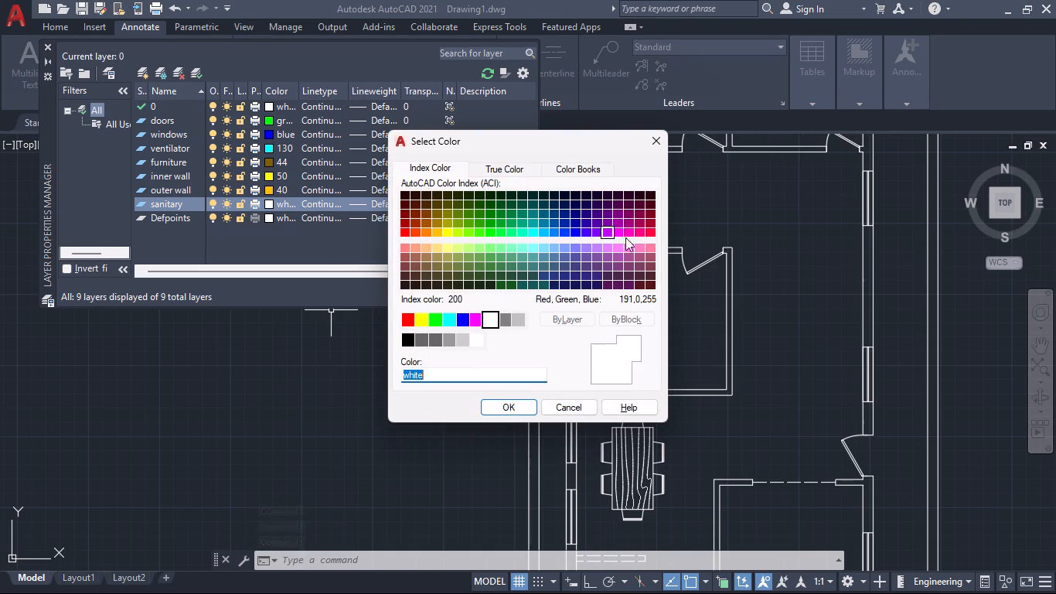
pyautogui.click(648, 245)
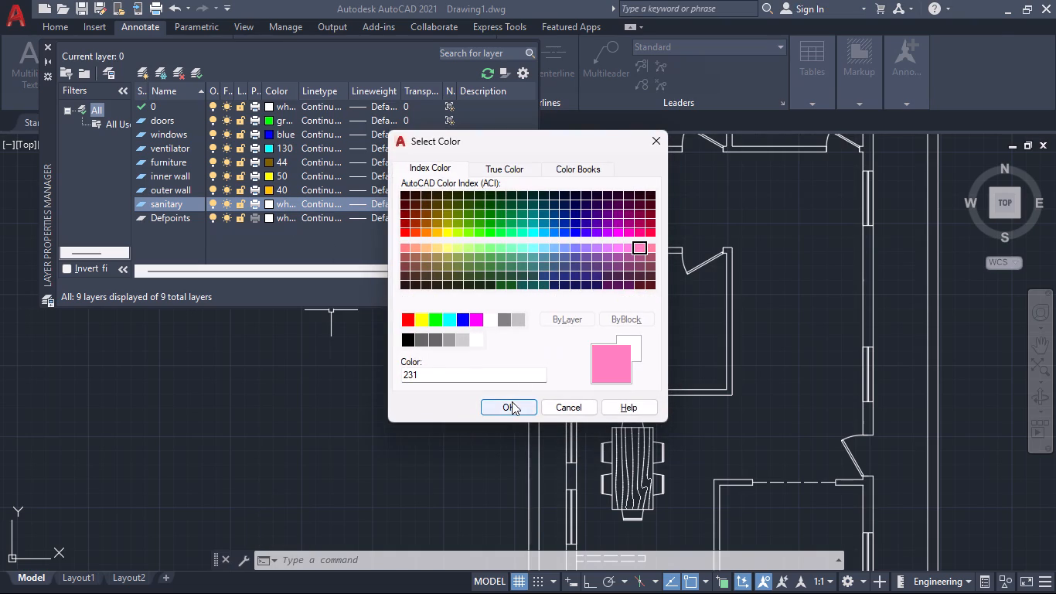
pyautogui.click(512, 401)
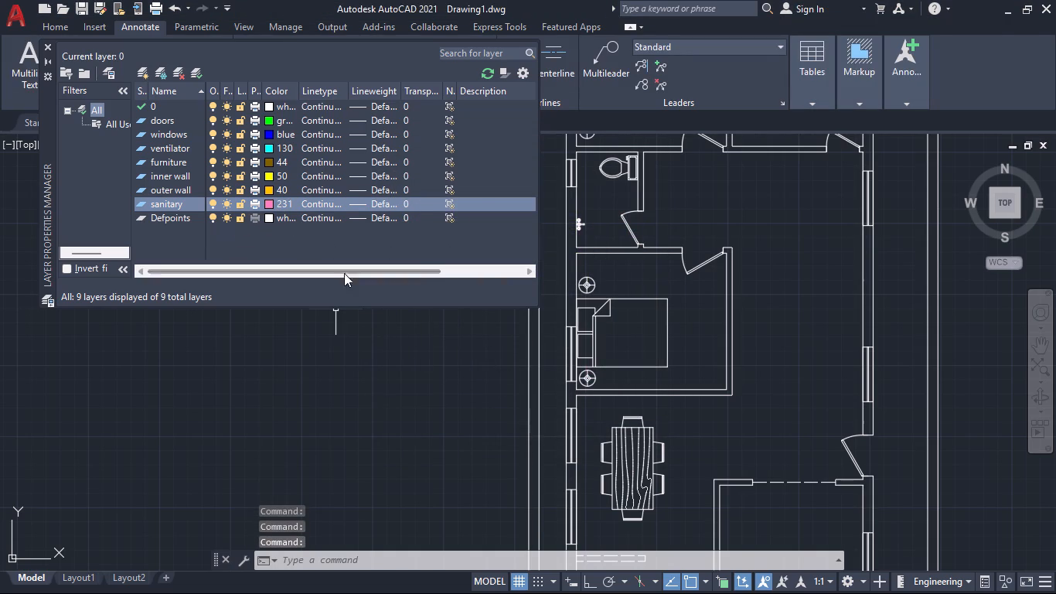
pyautogui.click(48, 45)
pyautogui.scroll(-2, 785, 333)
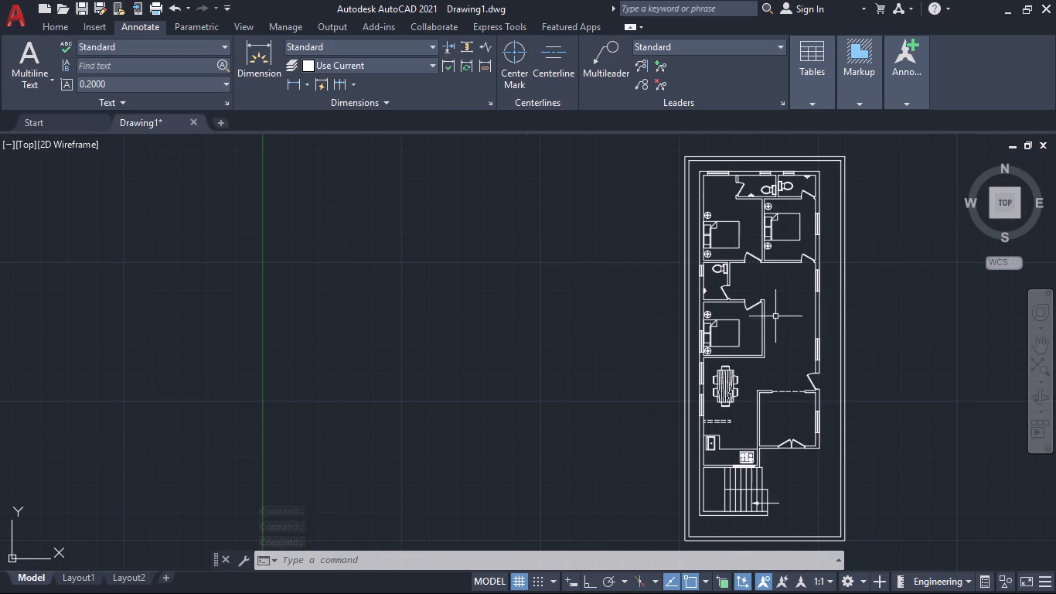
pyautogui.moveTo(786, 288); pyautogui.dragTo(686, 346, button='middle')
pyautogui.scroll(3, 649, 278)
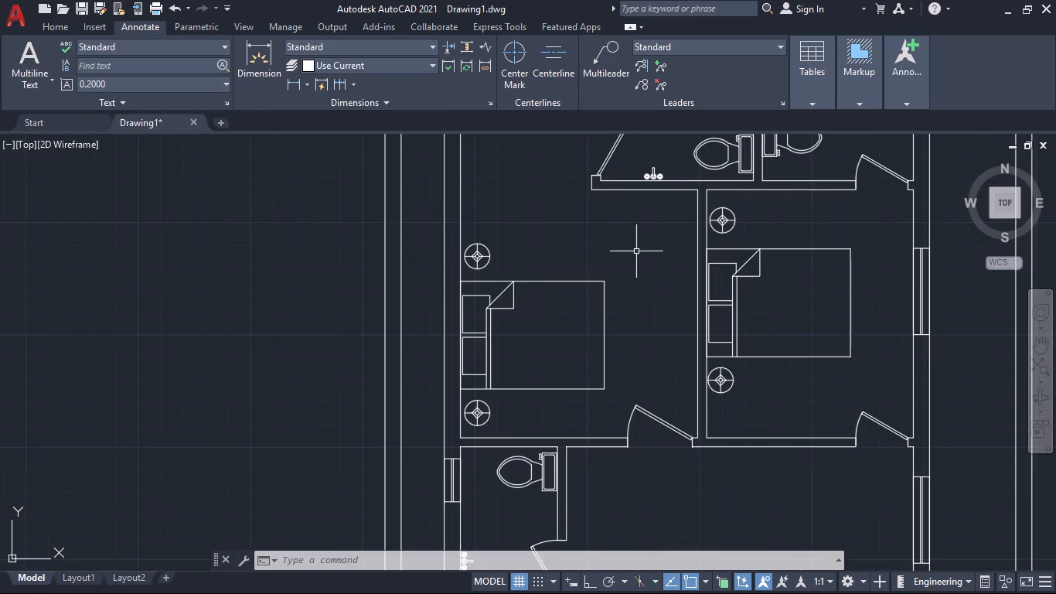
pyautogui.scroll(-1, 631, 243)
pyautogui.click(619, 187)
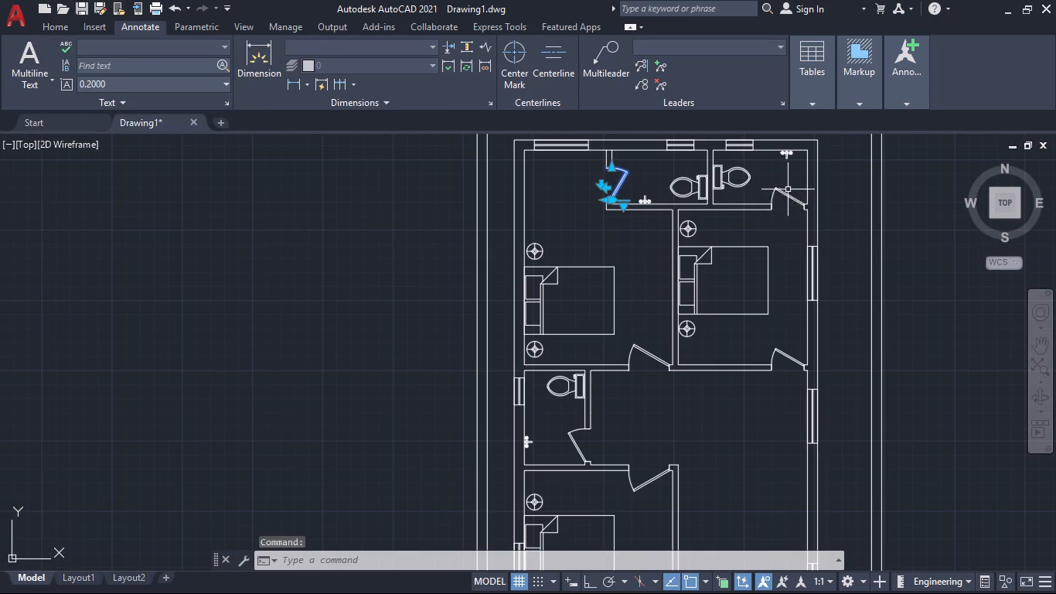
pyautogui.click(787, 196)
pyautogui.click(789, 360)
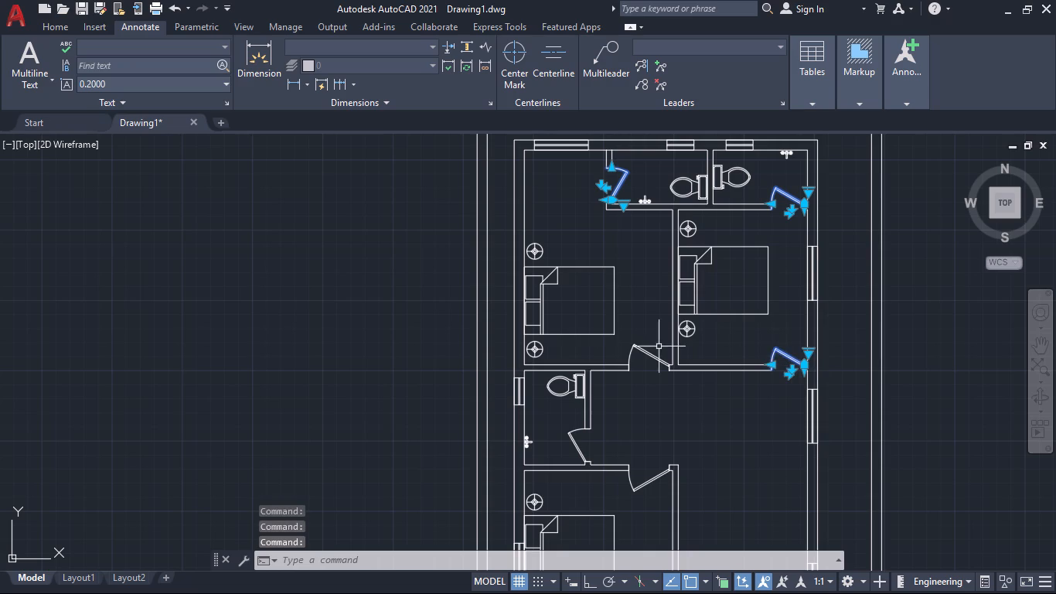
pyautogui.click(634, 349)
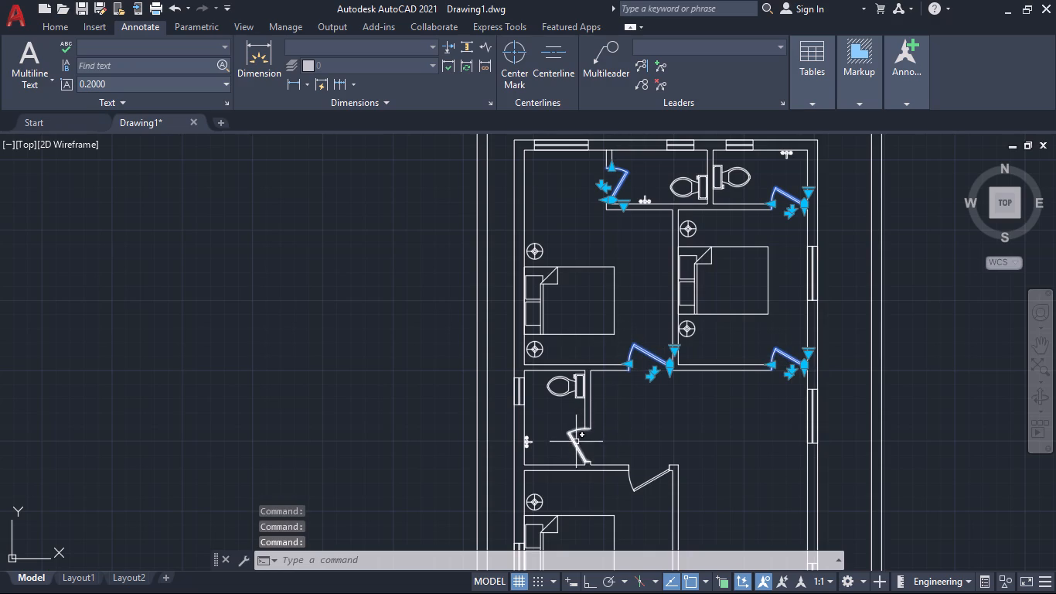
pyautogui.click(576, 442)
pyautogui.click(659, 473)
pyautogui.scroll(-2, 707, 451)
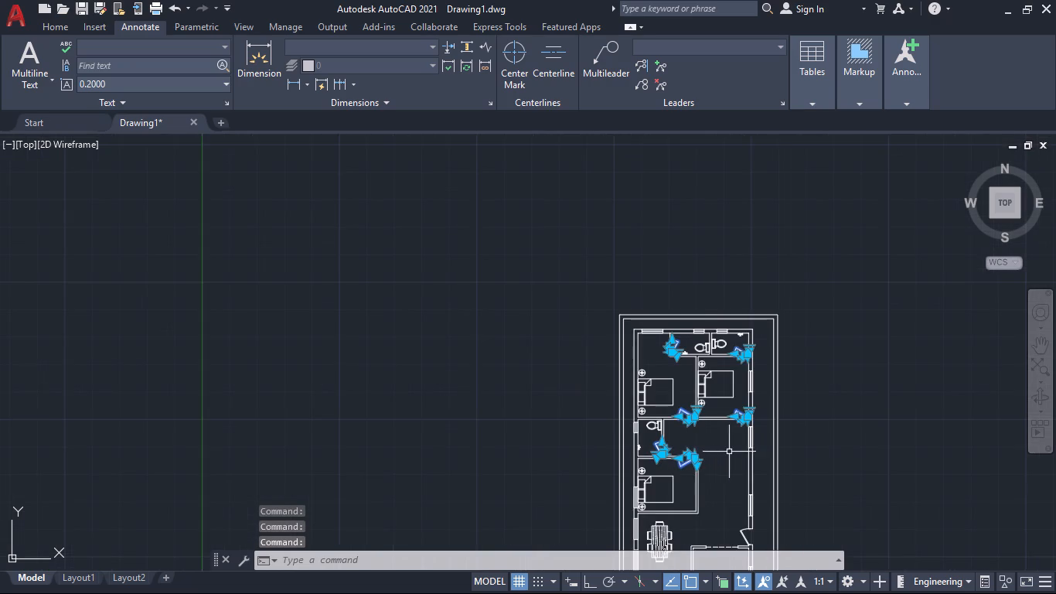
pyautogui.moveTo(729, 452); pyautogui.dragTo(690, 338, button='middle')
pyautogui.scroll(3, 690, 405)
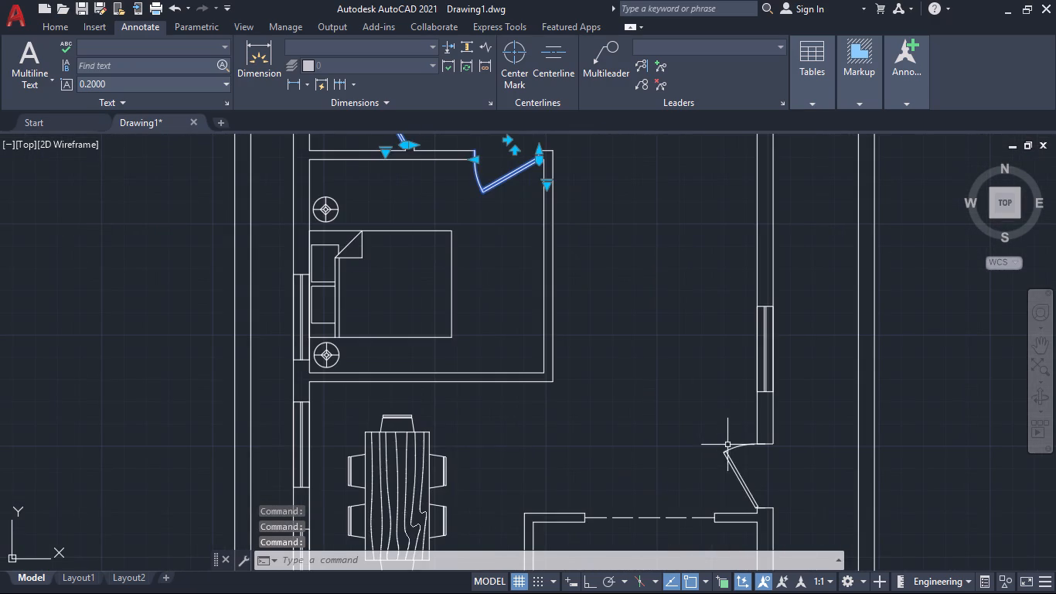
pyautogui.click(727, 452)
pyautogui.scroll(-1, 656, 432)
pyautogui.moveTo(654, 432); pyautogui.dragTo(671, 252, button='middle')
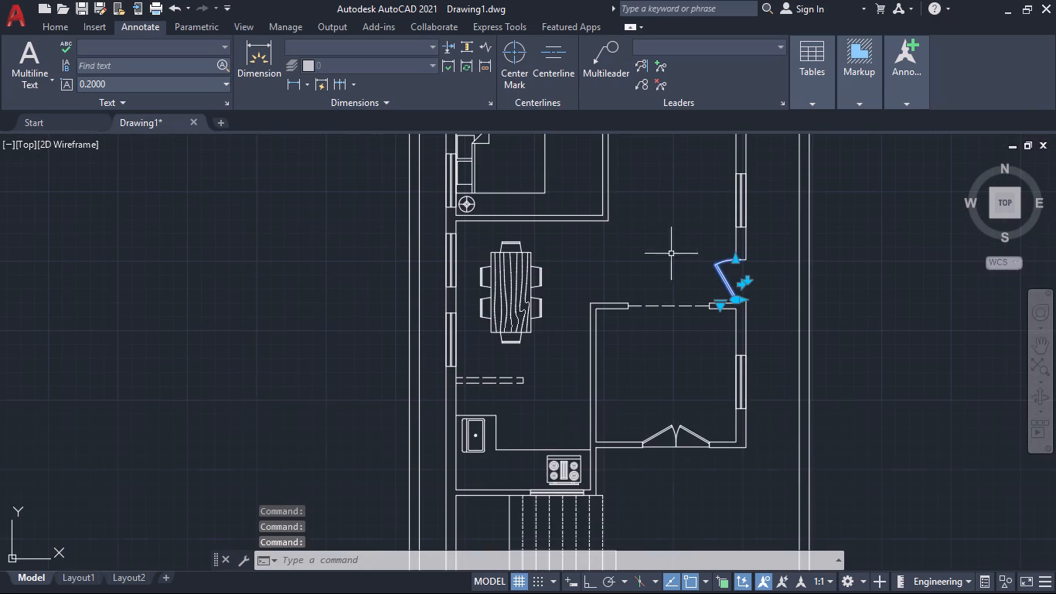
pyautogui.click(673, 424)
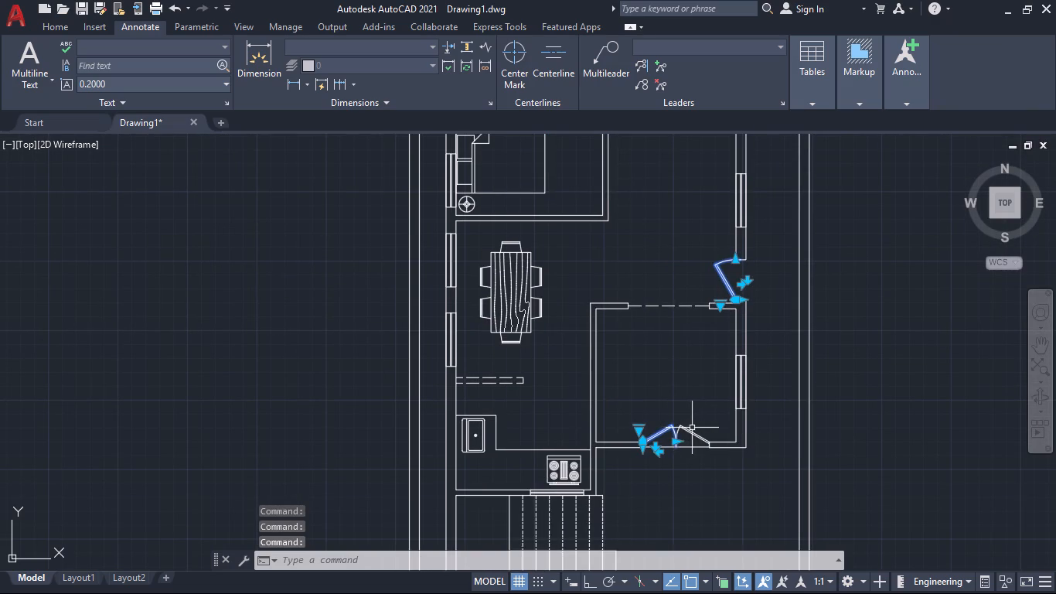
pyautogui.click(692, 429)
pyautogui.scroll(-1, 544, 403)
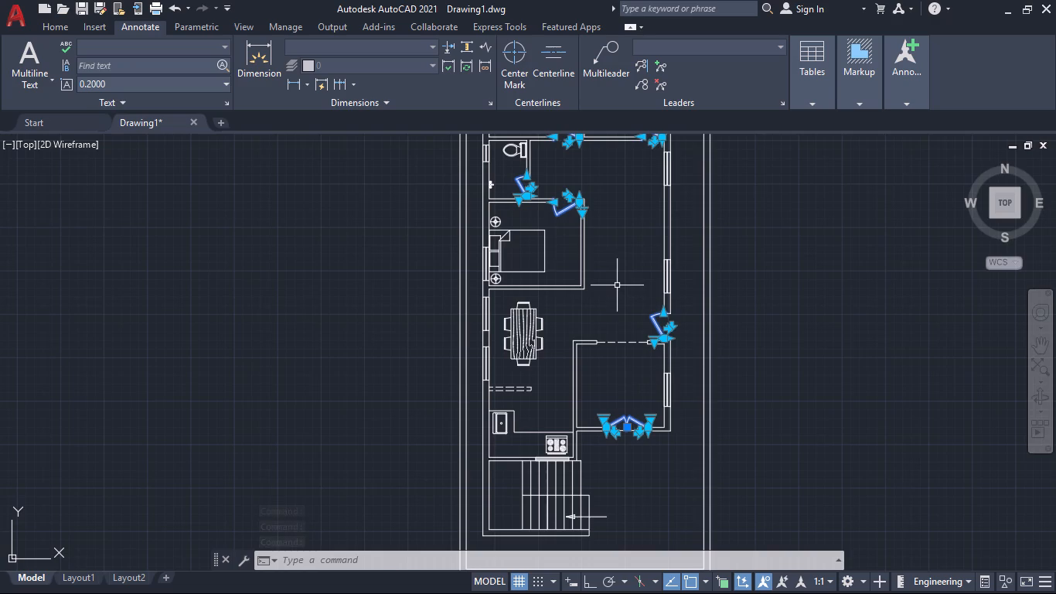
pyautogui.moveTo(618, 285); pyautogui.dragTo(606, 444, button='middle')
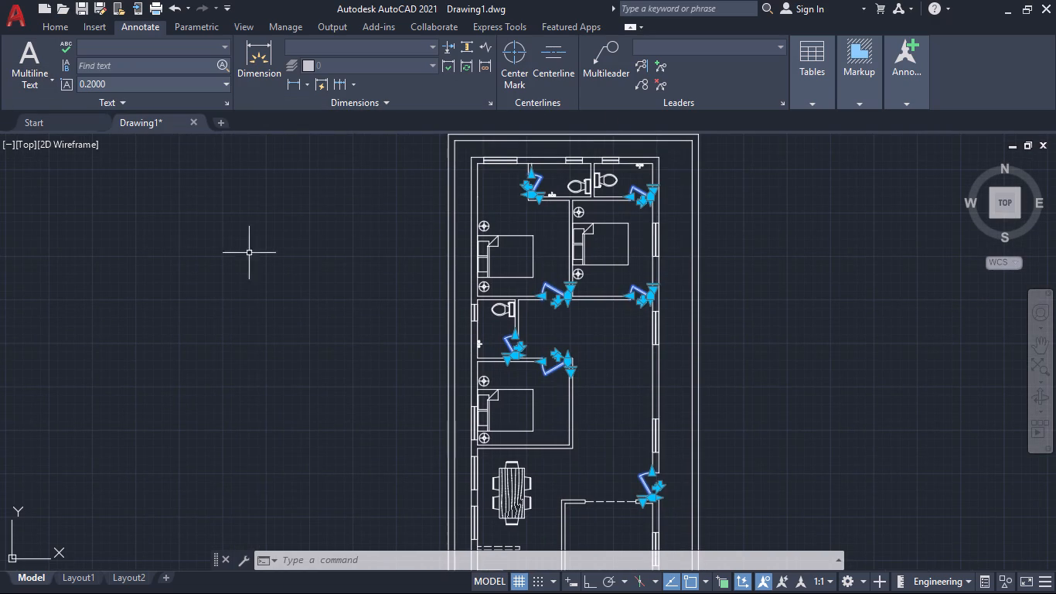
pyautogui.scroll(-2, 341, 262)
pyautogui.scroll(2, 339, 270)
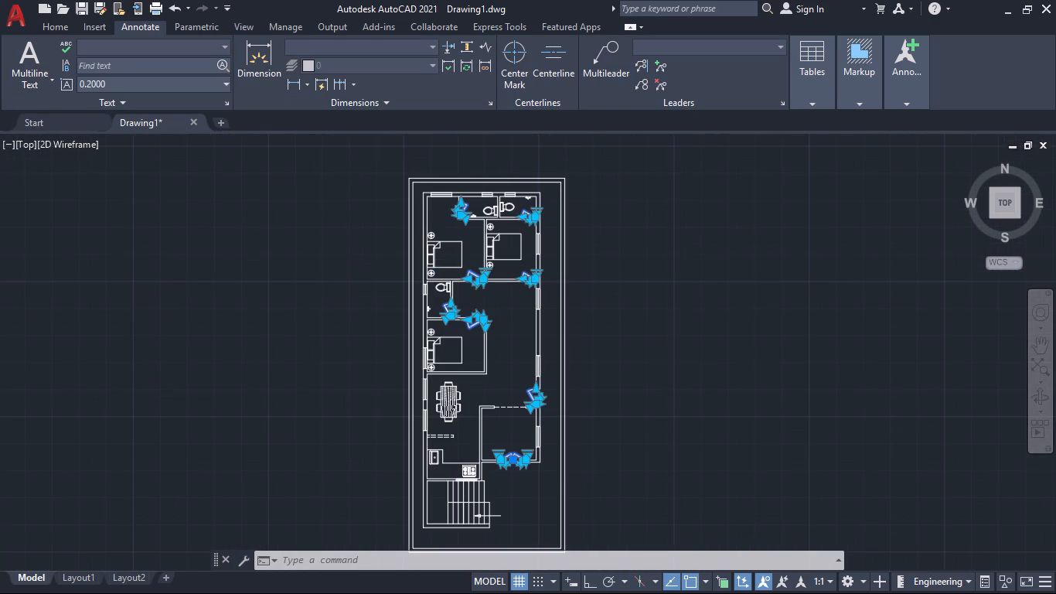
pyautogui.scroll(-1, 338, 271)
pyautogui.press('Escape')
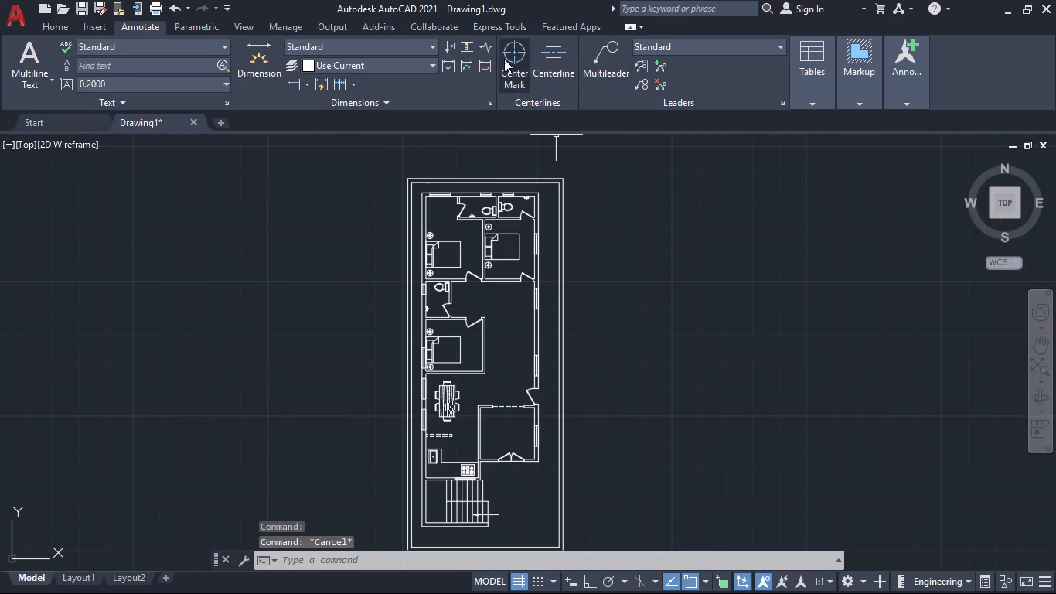
# Select every door block in the house plan, including both leaves of the double entrance door, and move them to the doors layer.
pyautogui.click(62, 23)
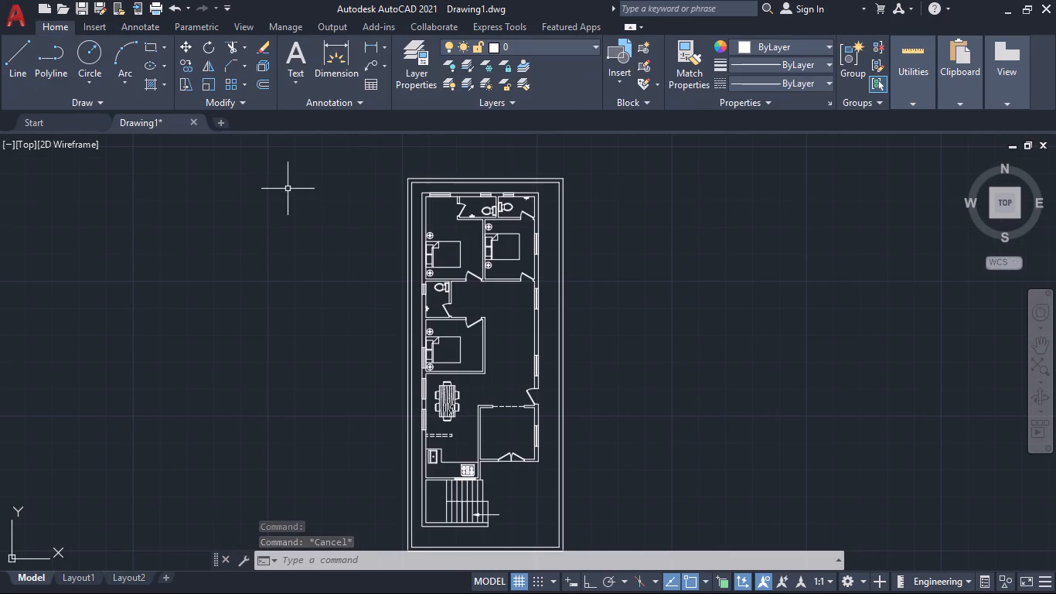
pyautogui.scroll(1, 519, 204)
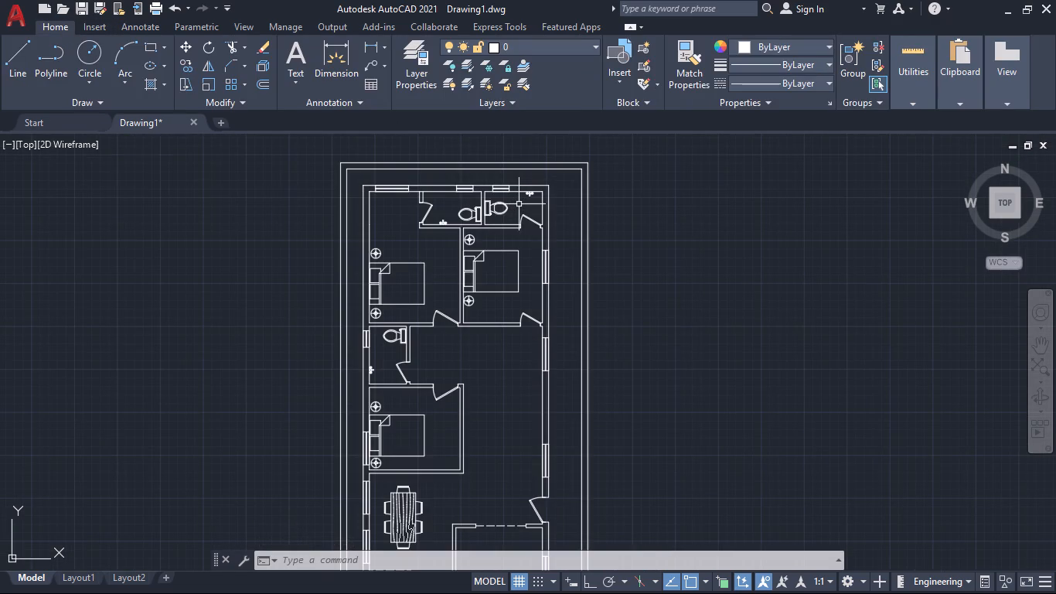
pyautogui.scroll(1, 478, 217)
pyautogui.click(400, 201)
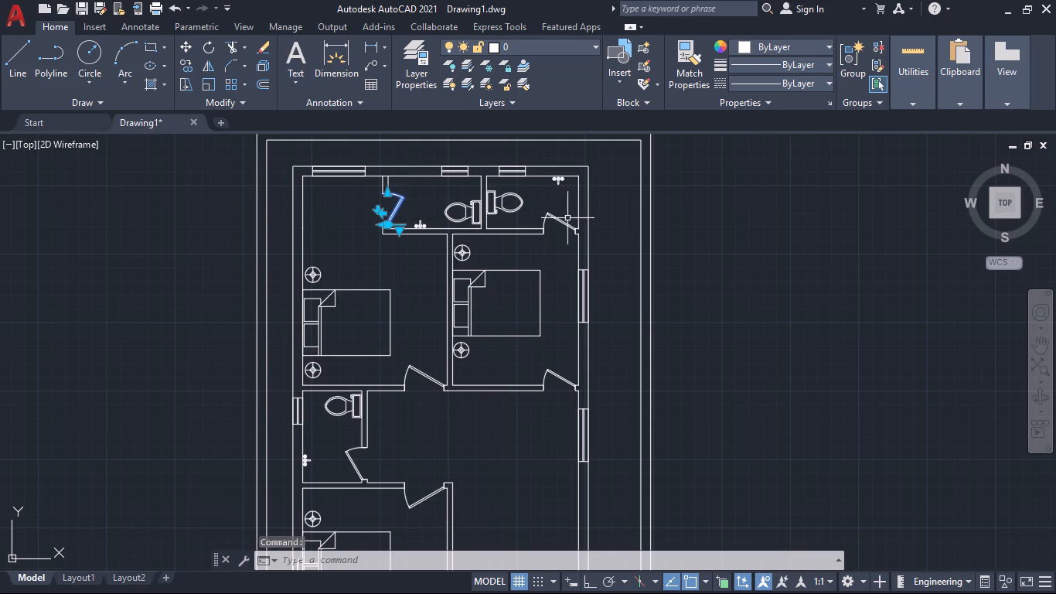
pyautogui.click(567, 224)
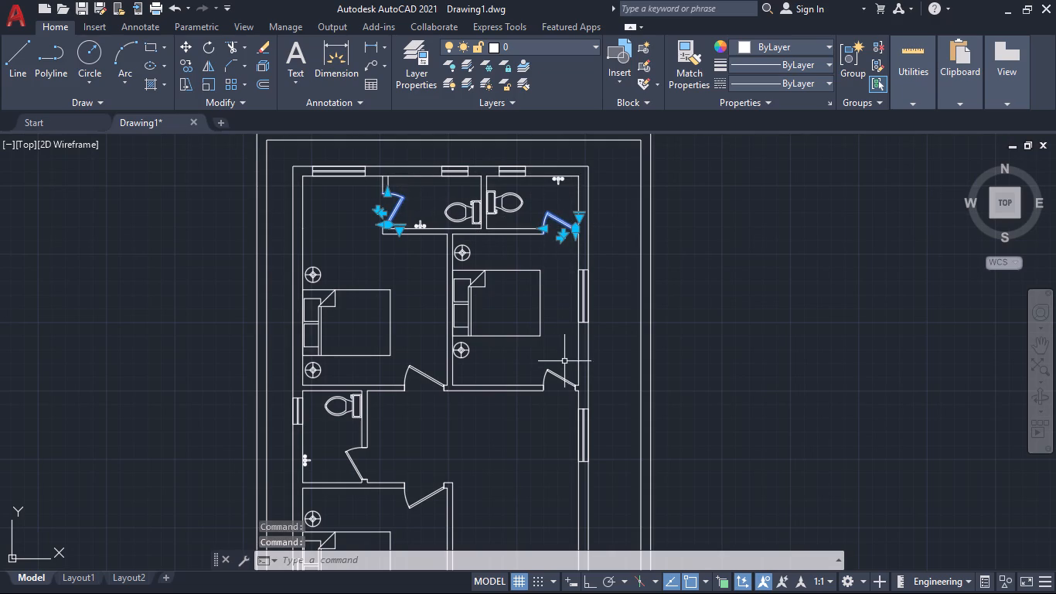
pyautogui.click(558, 373)
pyautogui.click(409, 375)
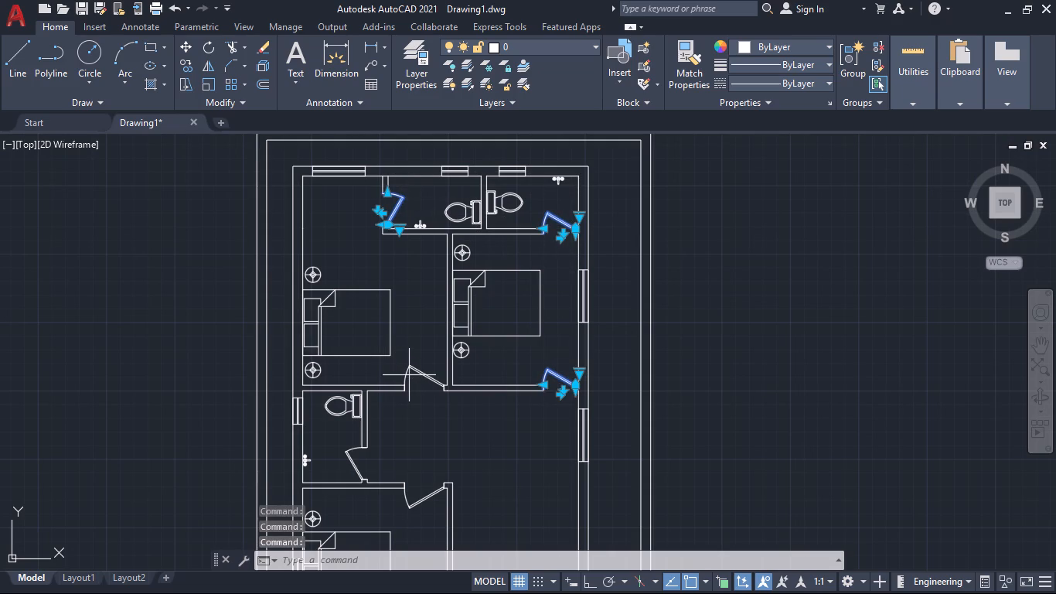
pyautogui.doubleClick(421, 371)
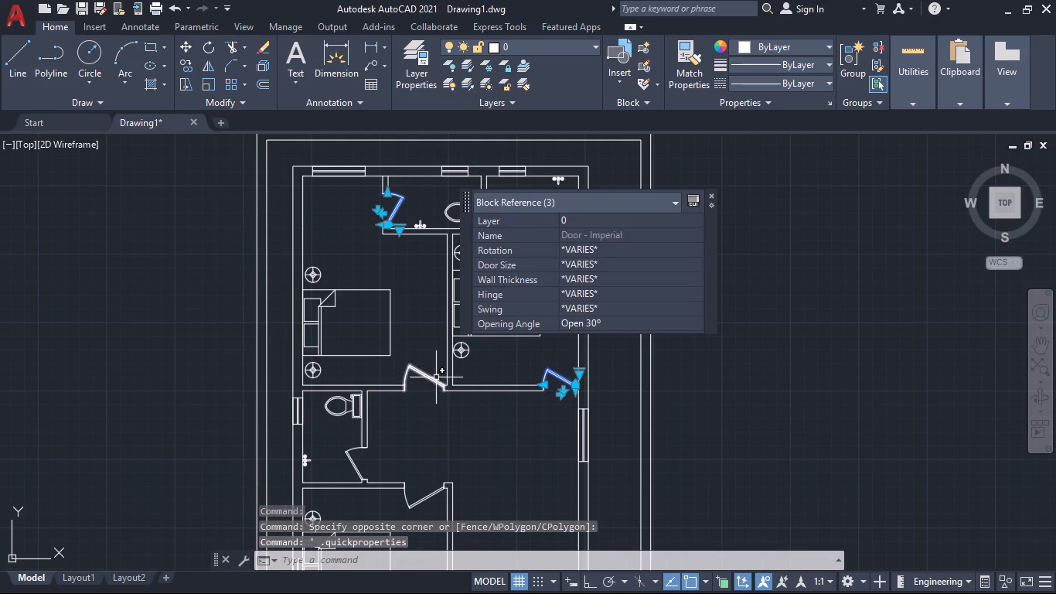
pyautogui.click(436, 377)
pyautogui.click(712, 195)
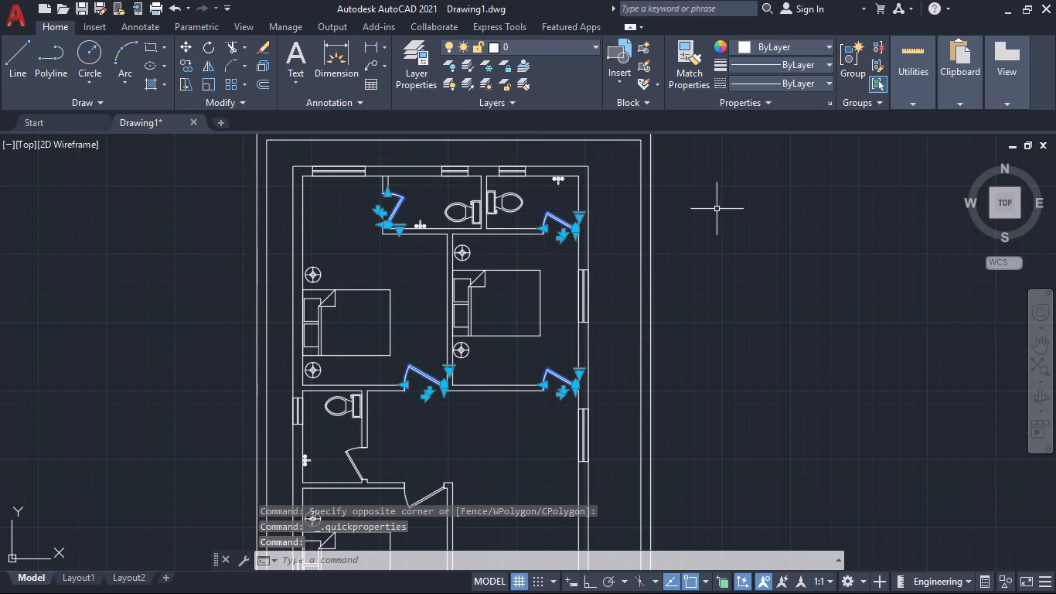
pyautogui.moveTo(621, 353); pyautogui.dragTo(696, 192, button='middle')
pyautogui.scroll(1, 620, 353)
pyautogui.scroll(-1, 694, 207)
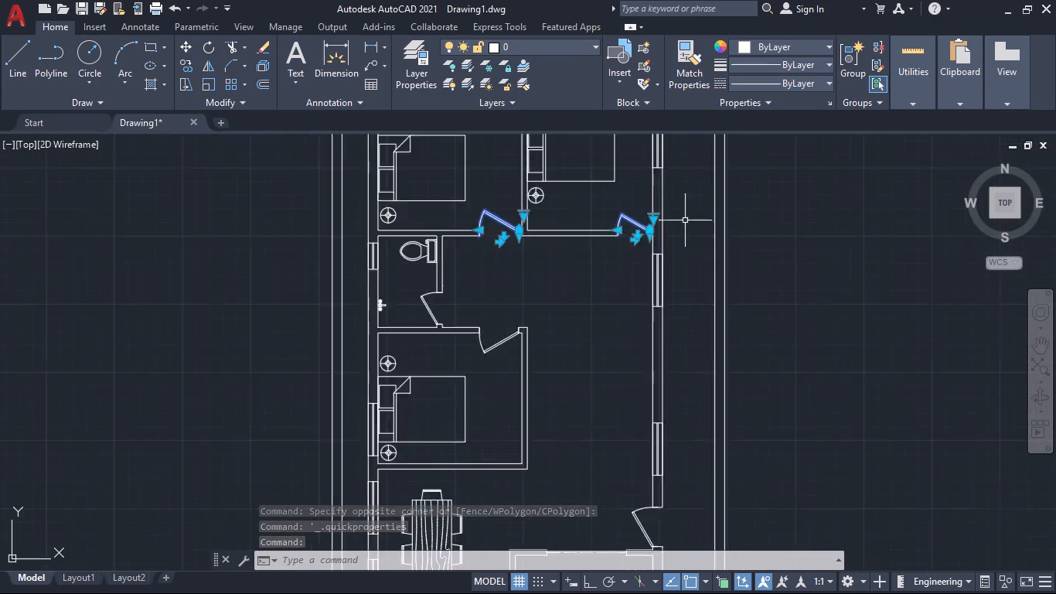
pyautogui.scroll(-1, 684, 220)
pyautogui.click(526, 282)
pyautogui.click(565, 301)
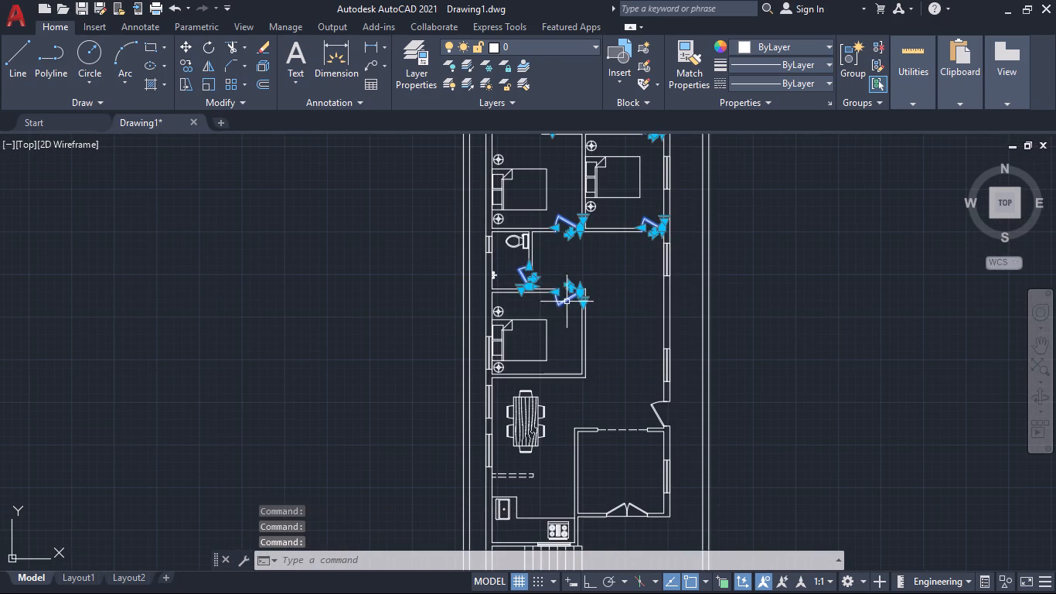
pyautogui.click(659, 415)
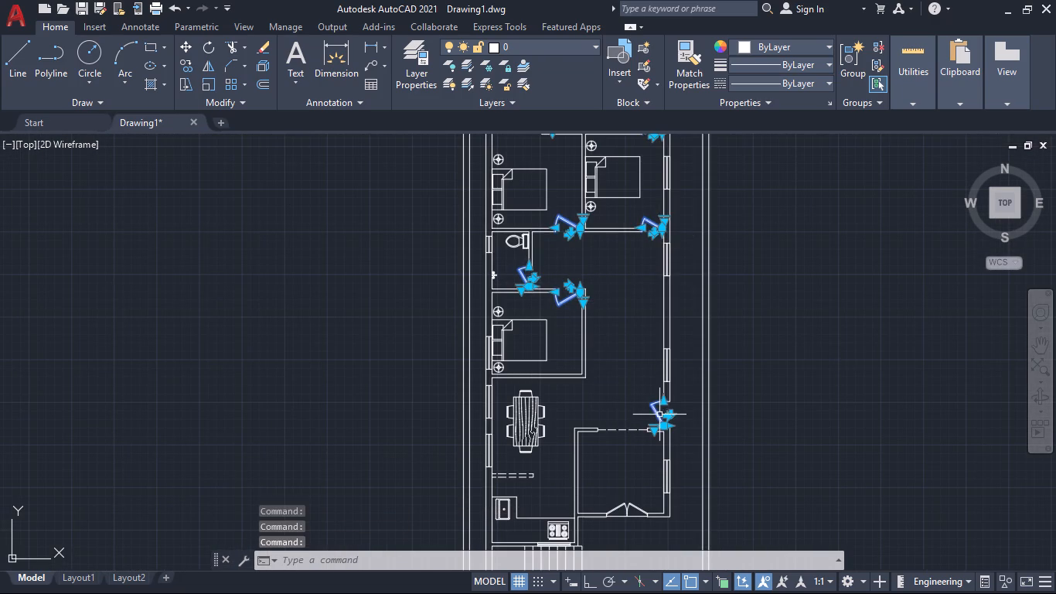
pyautogui.click(616, 505)
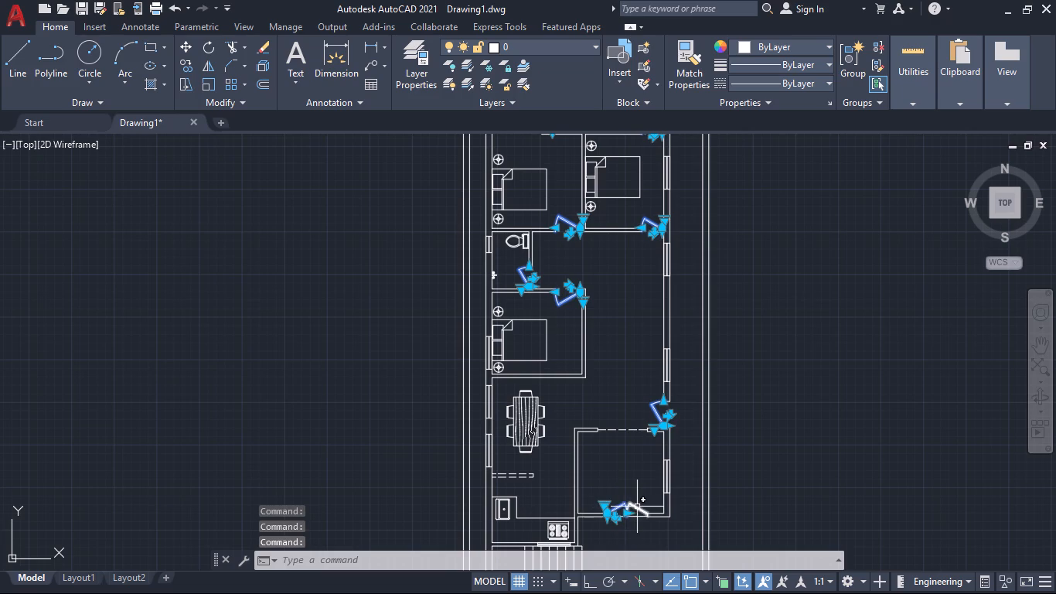
pyautogui.click(637, 507)
pyautogui.click(597, 43)
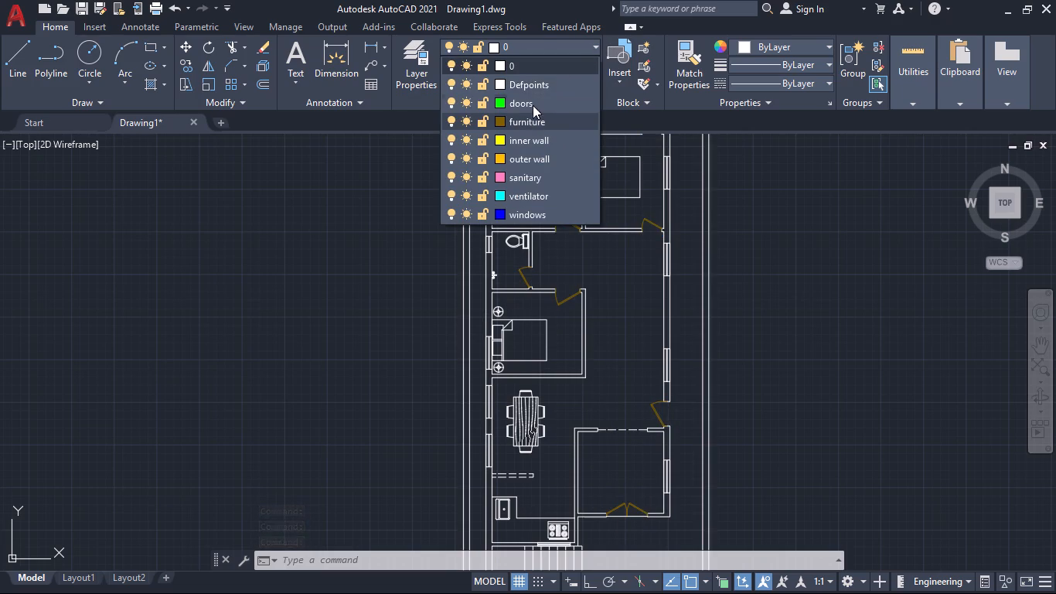
pyautogui.click(535, 101)
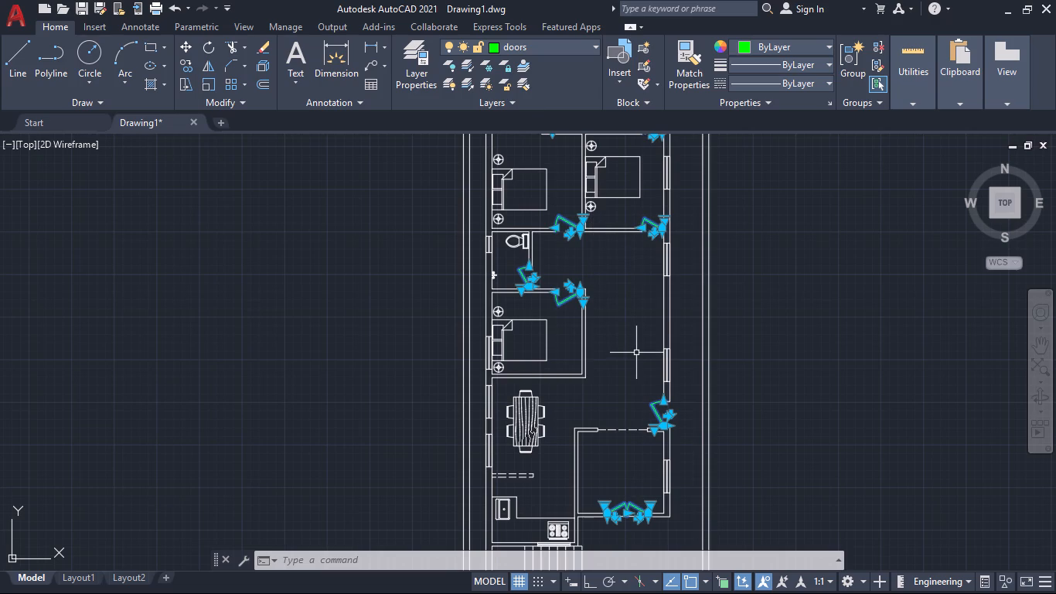
pyautogui.press('Escape')
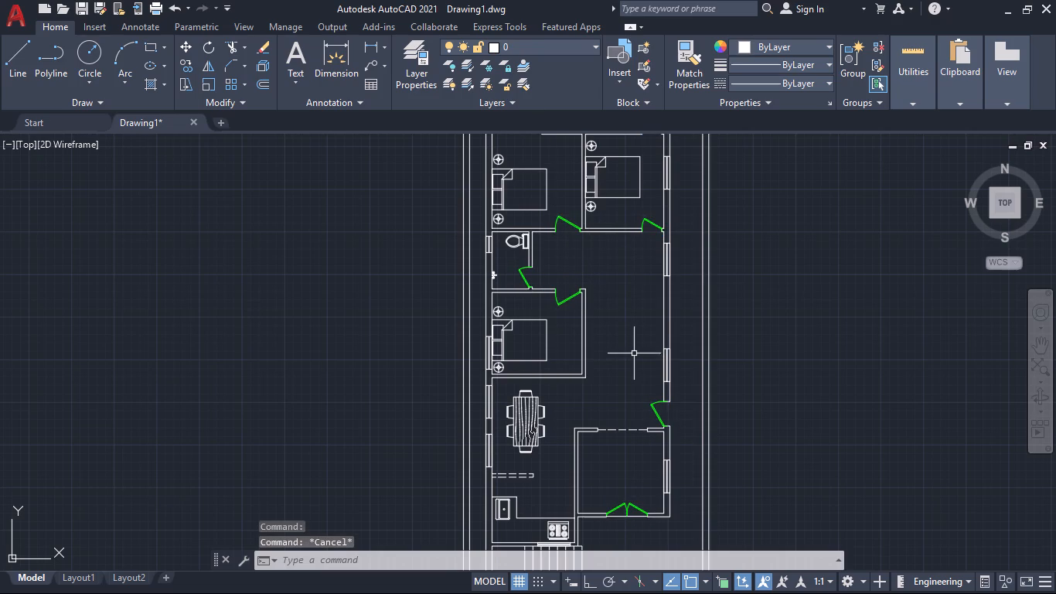
# Select both face lines of the house's west, north and east exterior walls and the staircase's outer walls, and move them to the outer wall layer.
pyautogui.scroll(-1, 629, 351)
pyautogui.scroll(1, 625, 329)
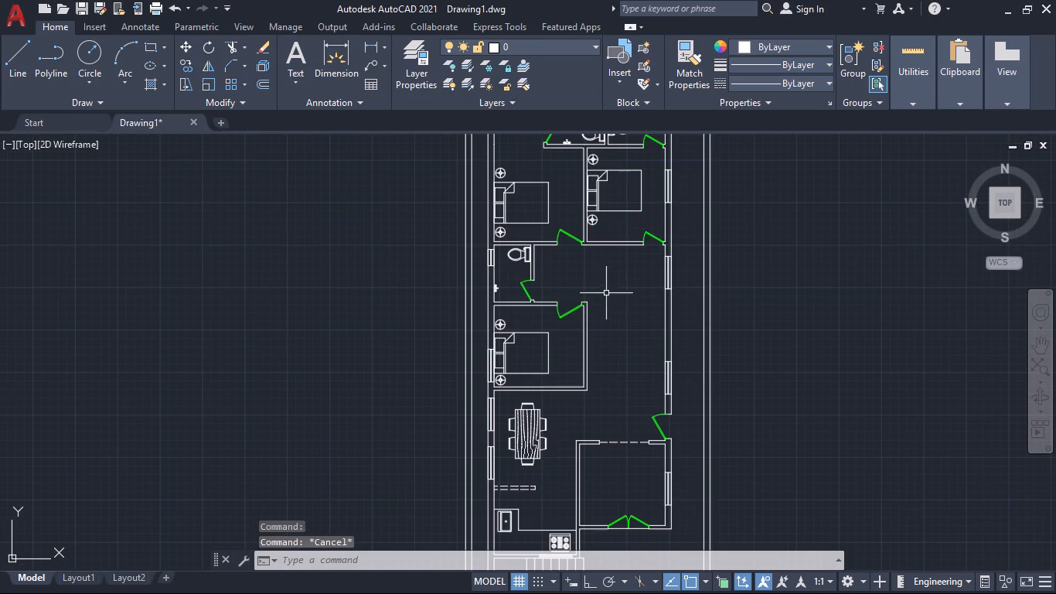
pyautogui.moveTo(608, 288); pyautogui.dragTo(601, 391, button='middle')
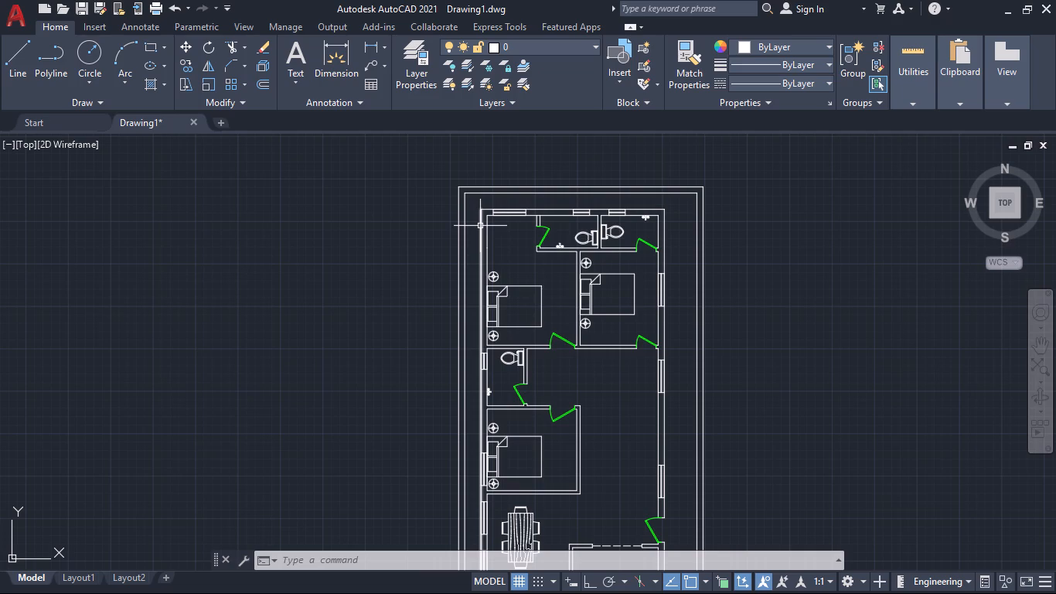
pyautogui.click(480, 226)
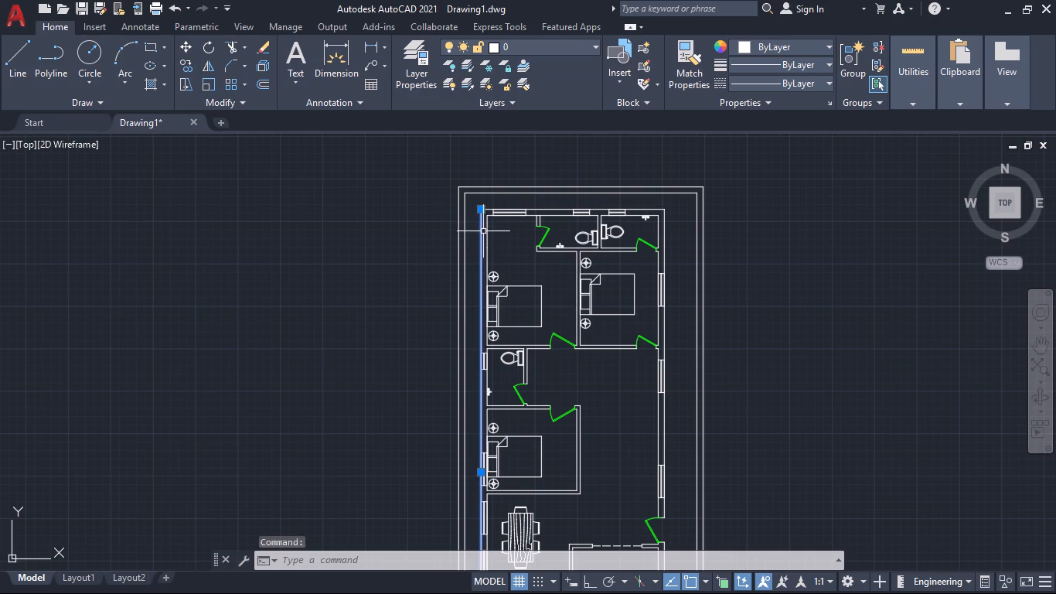
pyautogui.click(487, 236)
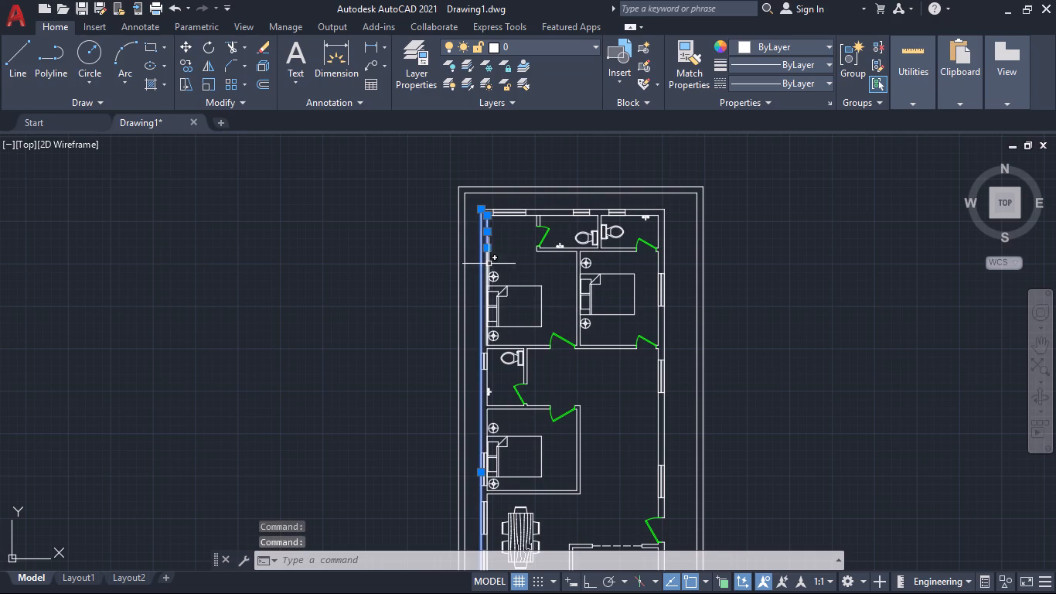
pyautogui.click(487, 264)
pyautogui.click(485, 381)
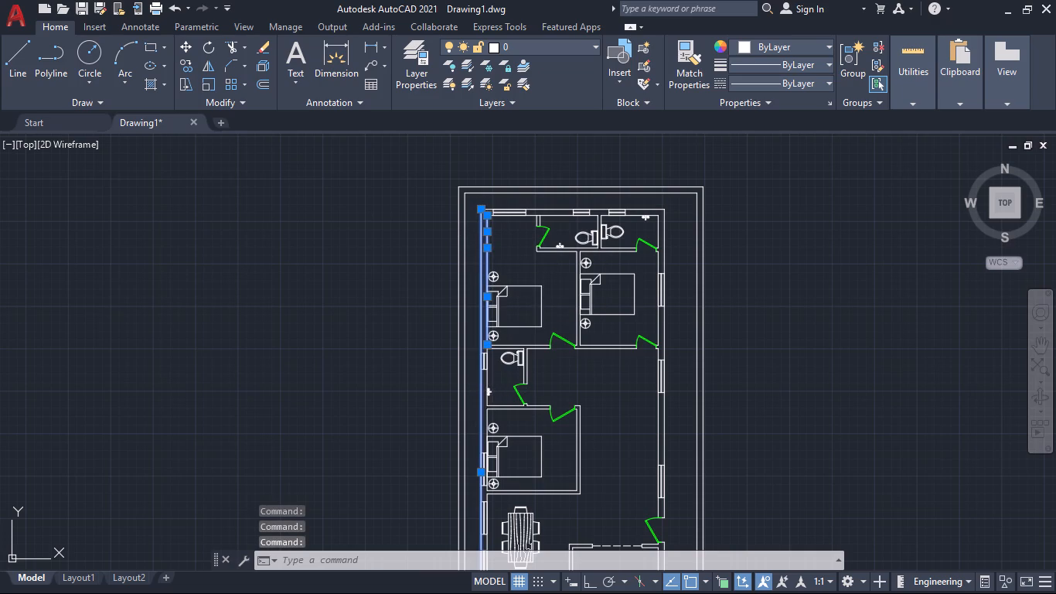
pyautogui.scroll(3, 492, 425)
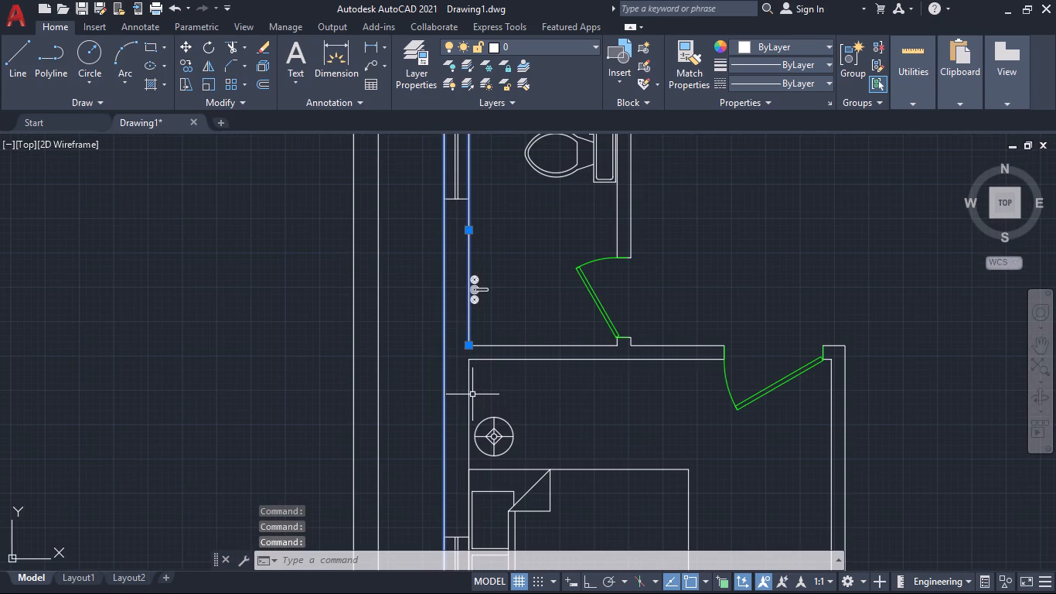
pyautogui.click(470, 393)
pyautogui.scroll(-1, 540, 393)
pyautogui.moveTo(542, 394); pyautogui.dragTo(594, 258, button='middle')
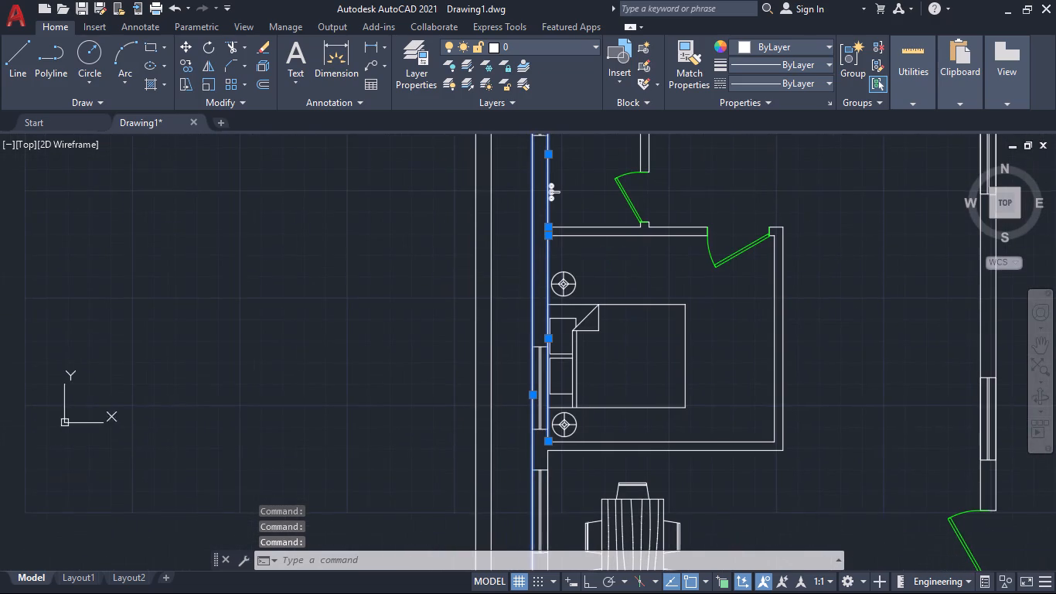
pyautogui.click(547, 463)
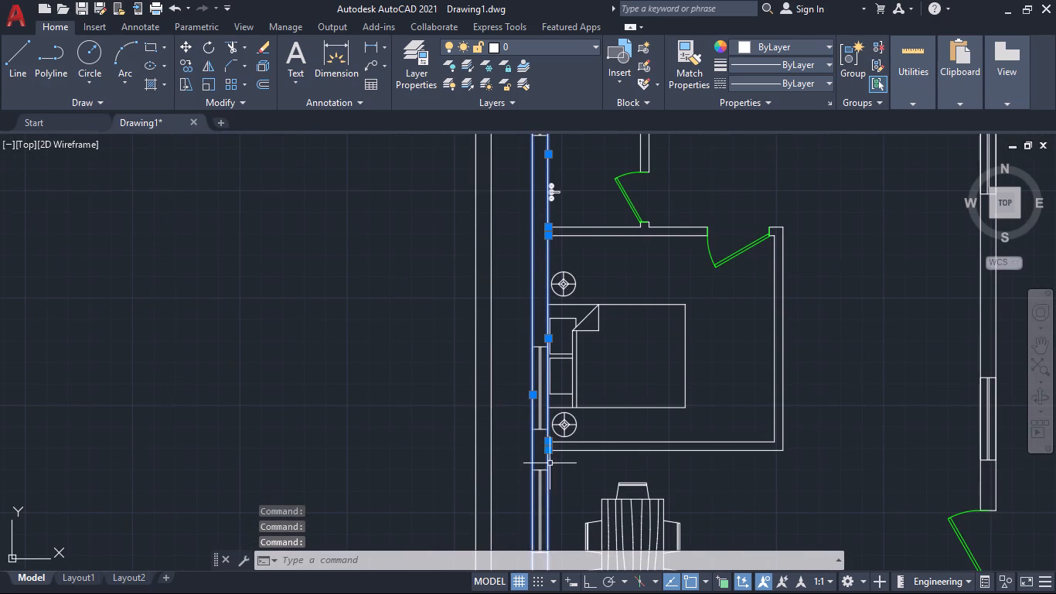
pyautogui.scroll(-2, 574, 474)
pyautogui.moveTo(571, 475); pyautogui.dragTo(543, 298, button='middle')
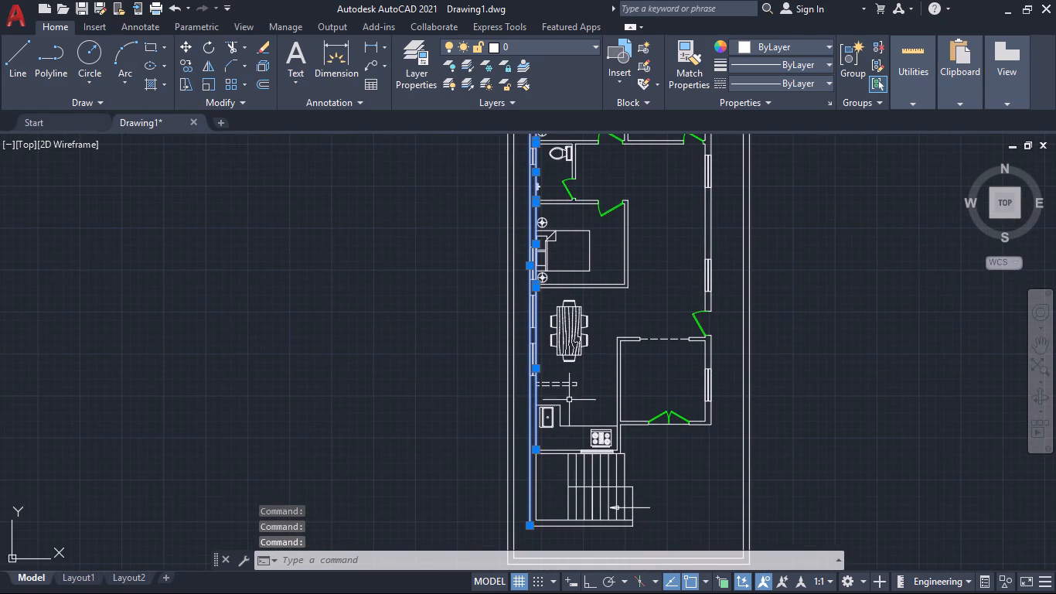
pyautogui.scroll(1, 569, 406)
pyautogui.moveTo(569, 406); pyautogui.dragTo(561, 248, button='middle')
pyautogui.scroll(1, 516, 330)
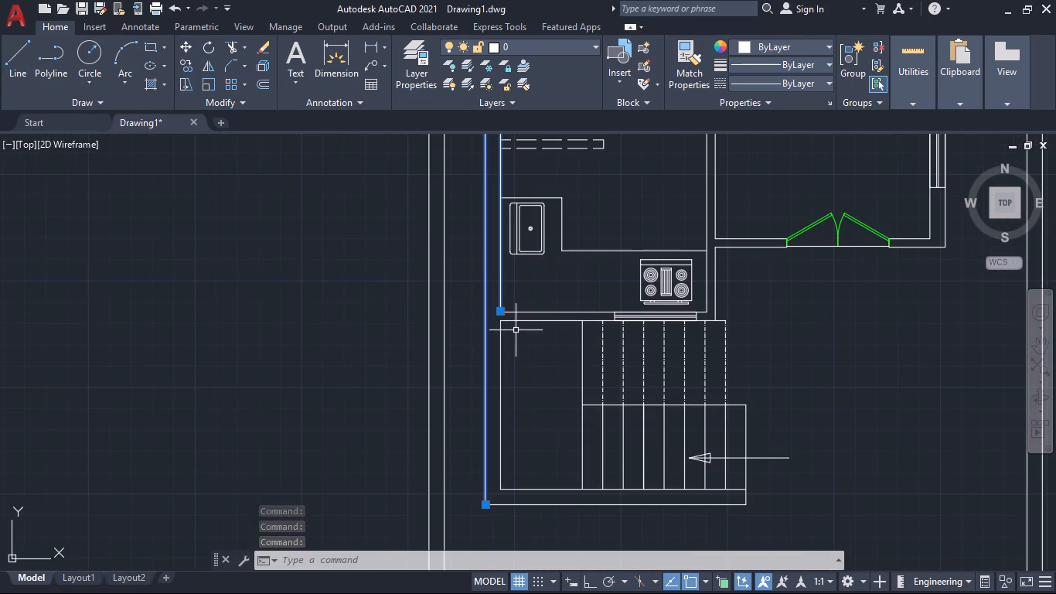
pyautogui.click(543, 504)
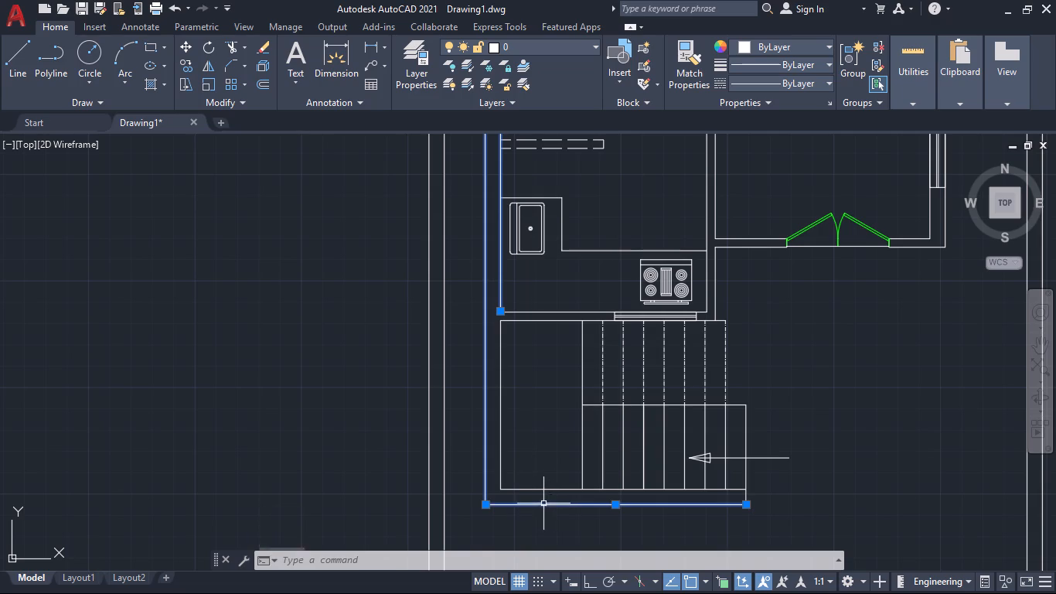
pyautogui.click(538, 487)
pyautogui.click(541, 490)
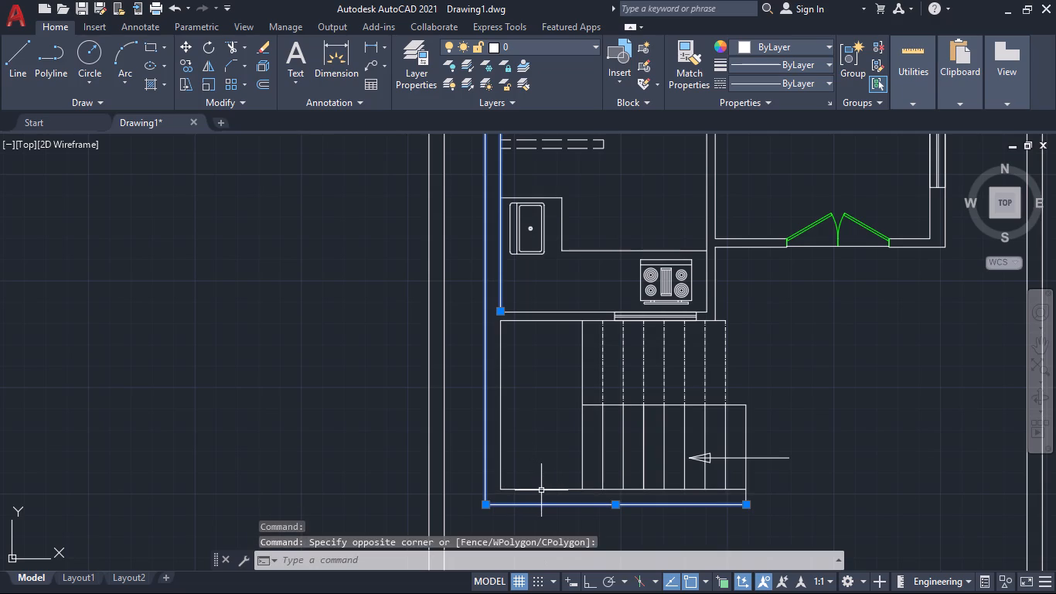
pyautogui.click(542, 490)
pyautogui.click(531, 490)
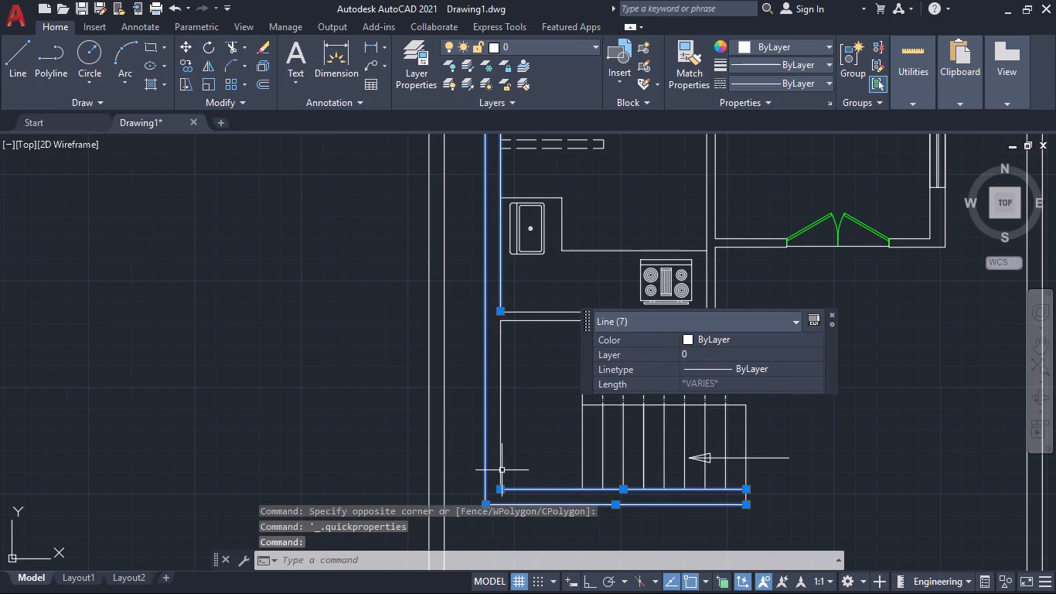
pyautogui.click(501, 470)
pyautogui.click(831, 314)
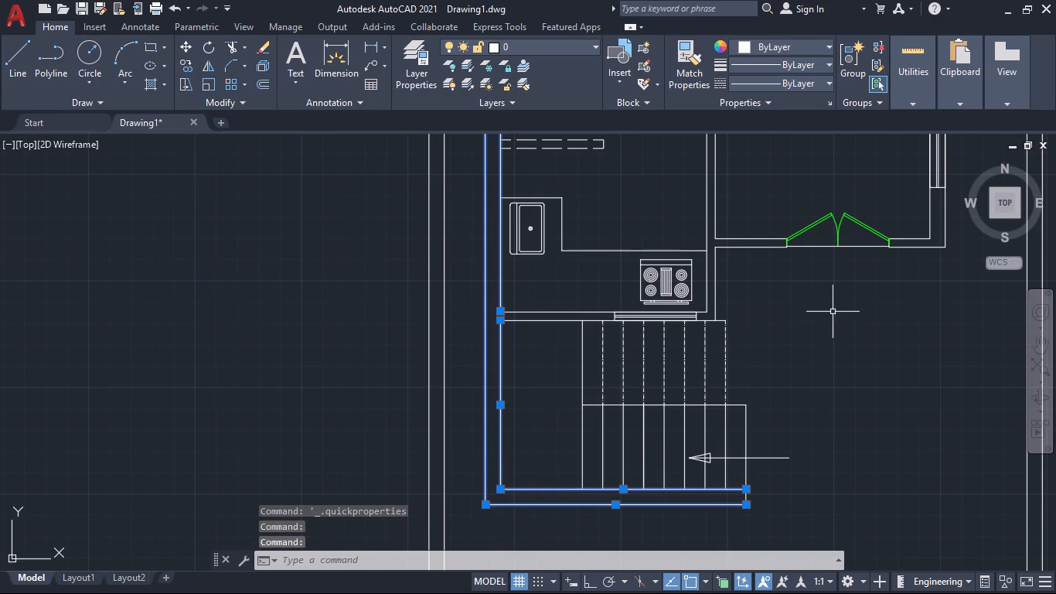
pyautogui.scroll(2, 769, 305)
pyautogui.scroll(-4, 769, 305)
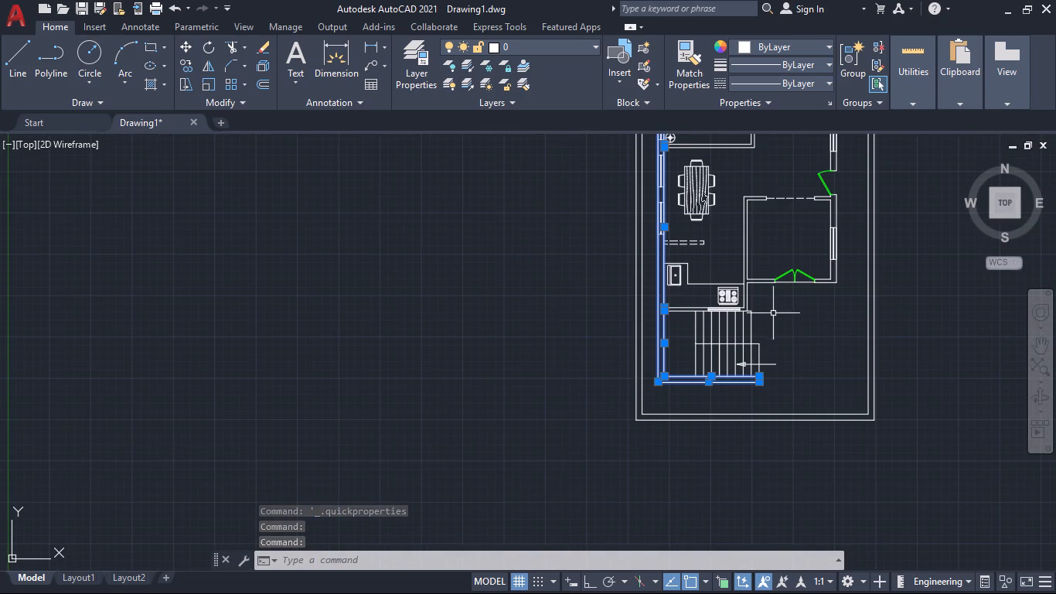
pyautogui.moveTo(773, 313); pyautogui.dragTo(620, 414, button='middle')
pyautogui.scroll(2, 693, 375)
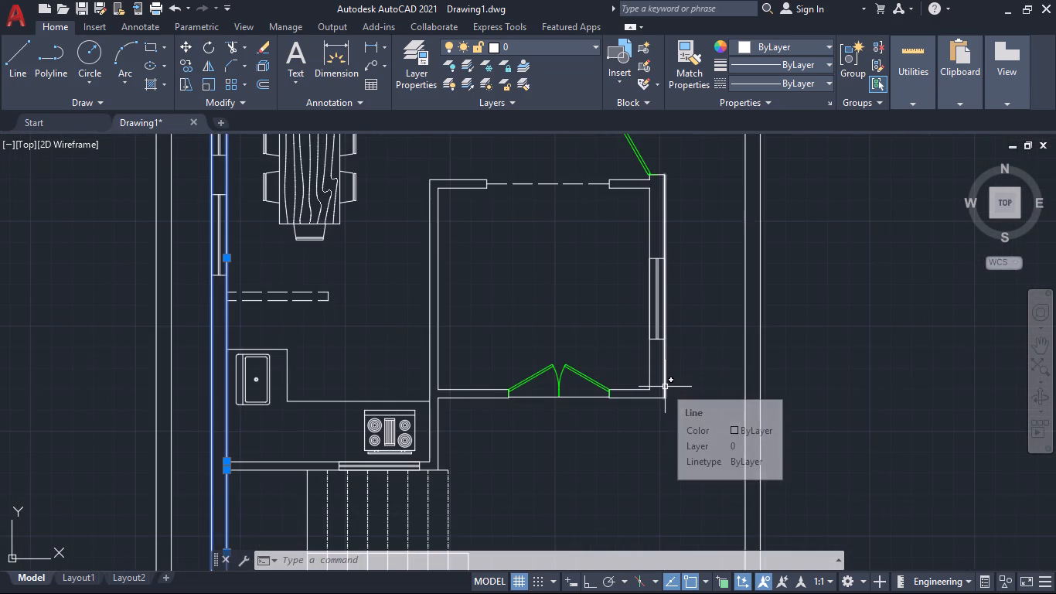
pyautogui.click(665, 387)
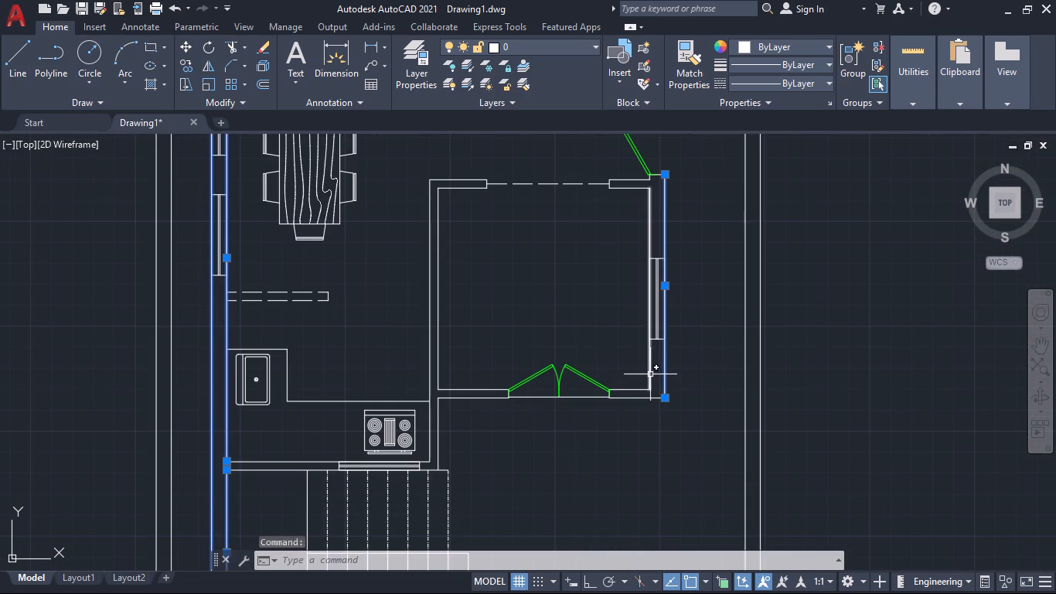
pyautogui.click(650, 374)
pyautogui.scroll(1, 697, 310)
pyautogui.scroll(-2, 697, 310)
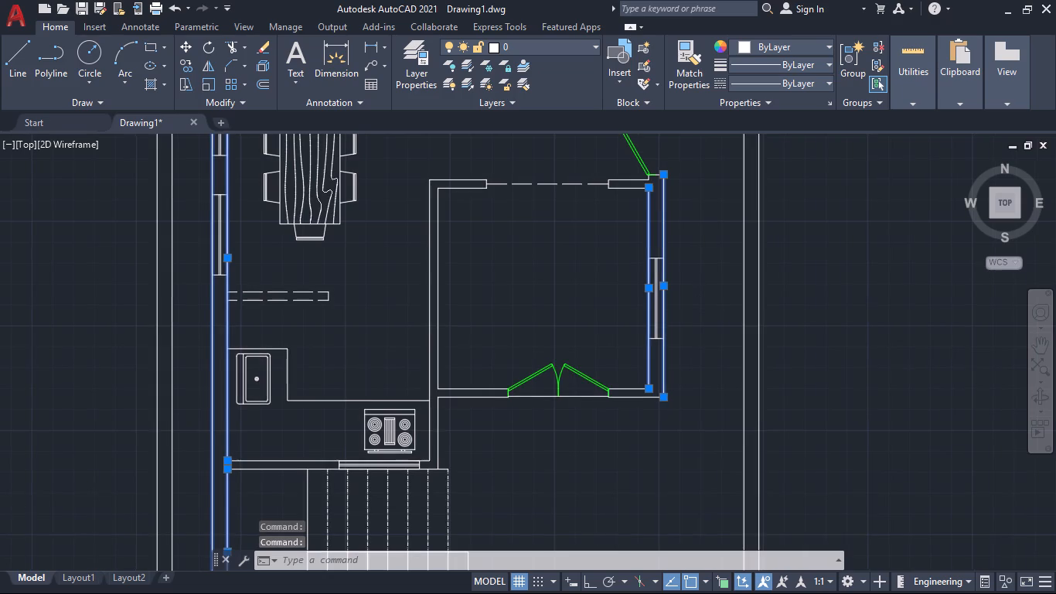
pyautogui.moveTo(703, 302); pyautogui.dragTo(678, 449, button='middle')
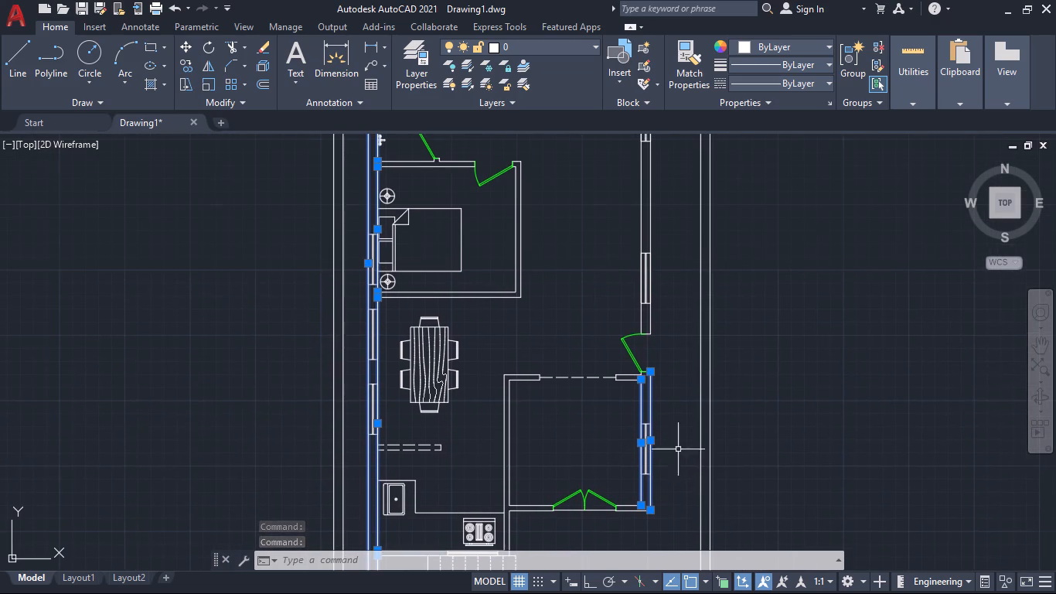
pyautogui.click(650, 315)
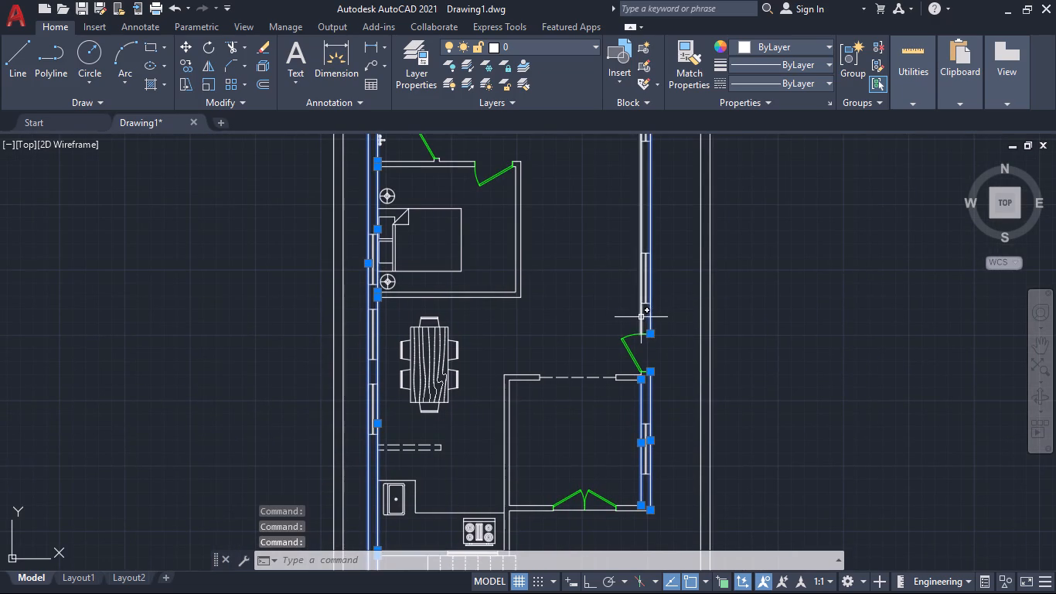
pyautogui.click(641, 317)
pyautogui.scroll(1, 666, 278)
pyautogui.moveTo(667, 277); pyautogui.dragTo(672, 422, button='middle')
pyautogui.scroll(-2, 671, 339)
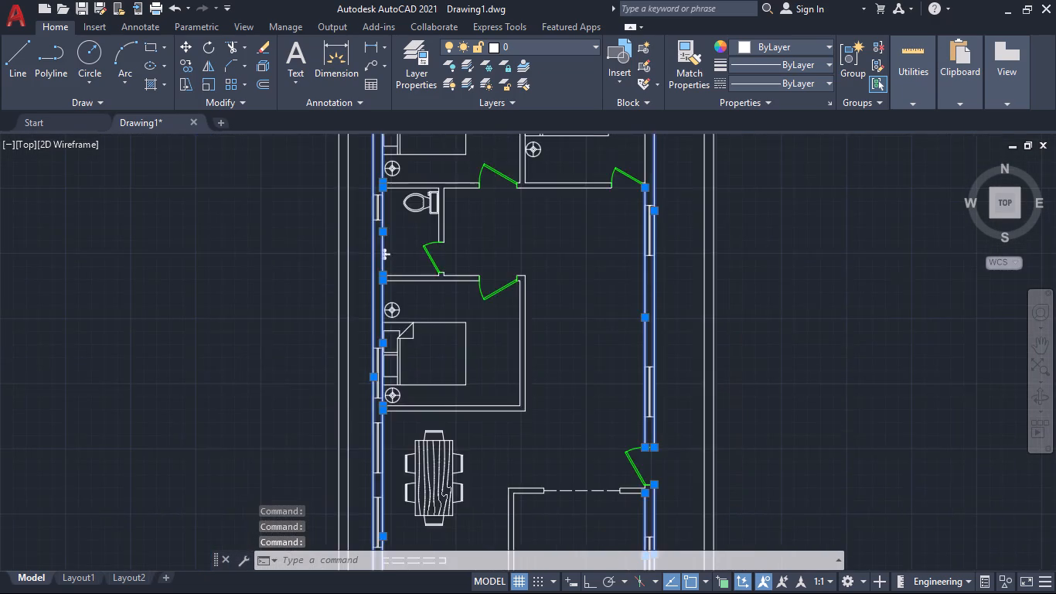
pyautogui.moveTo(676, 274); pyautogui.dragTo(657, 447, button='middle')
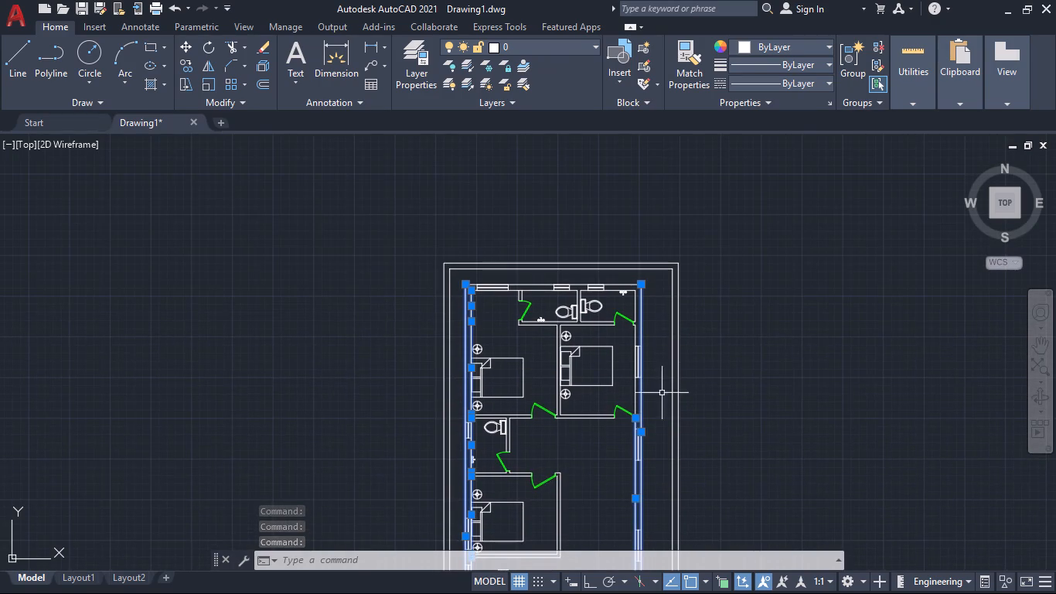
pyautogui.scroll(1, 666, 313)
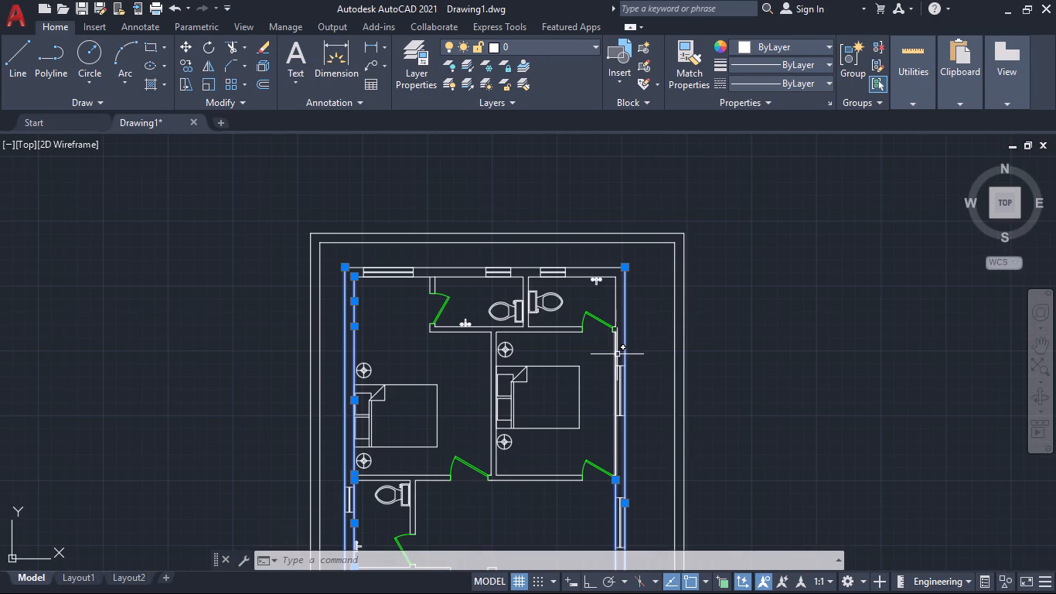
pyautogui.click(614, 356)
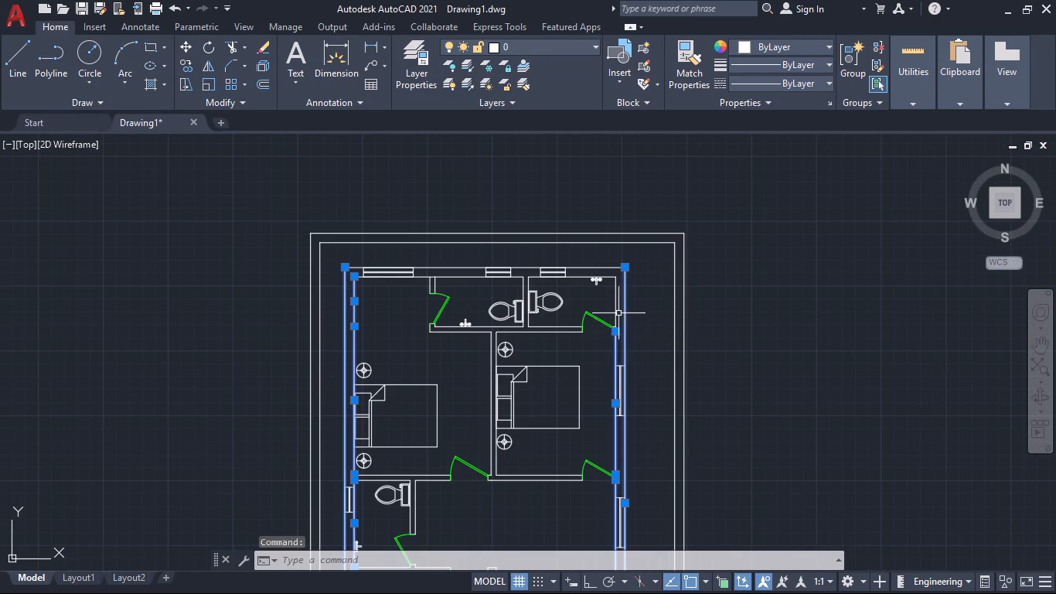
pyautogui.click(615, 309)
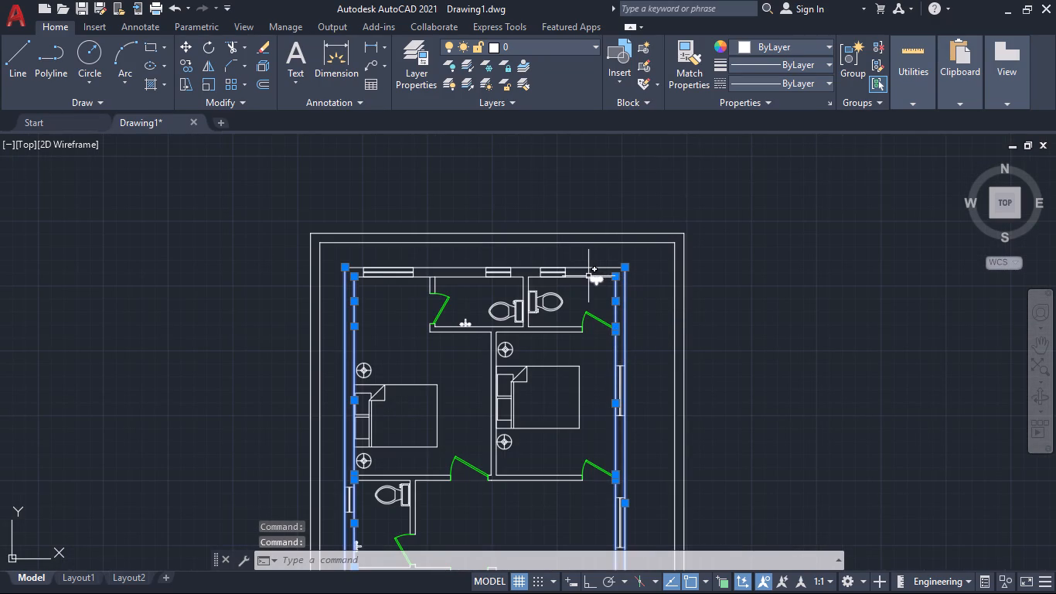
pyautogui.click(588, 276)
pyautogui.click(585, 268)
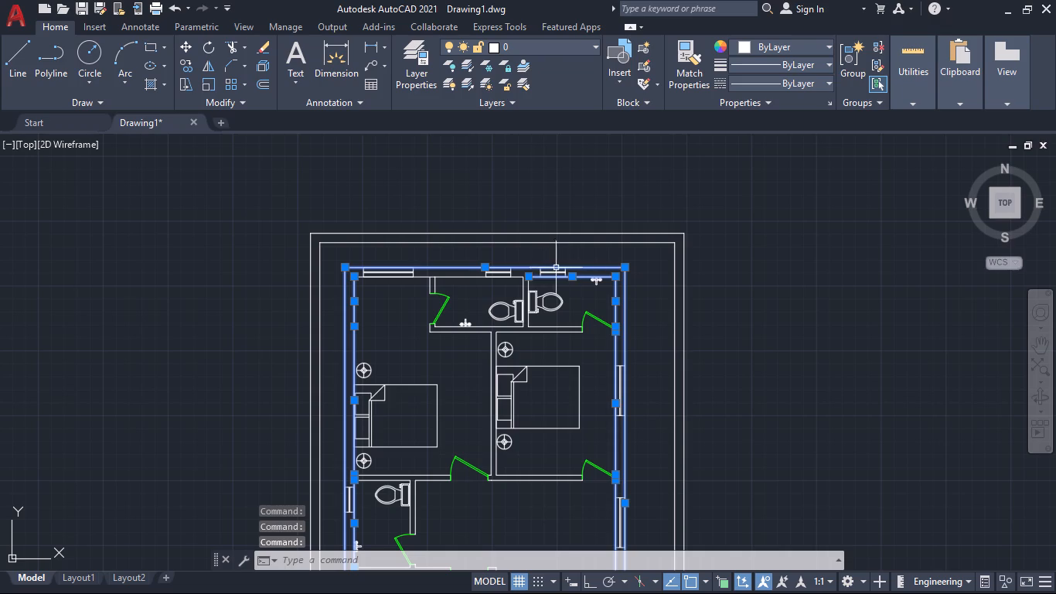
pyautogui.click(516, 275)
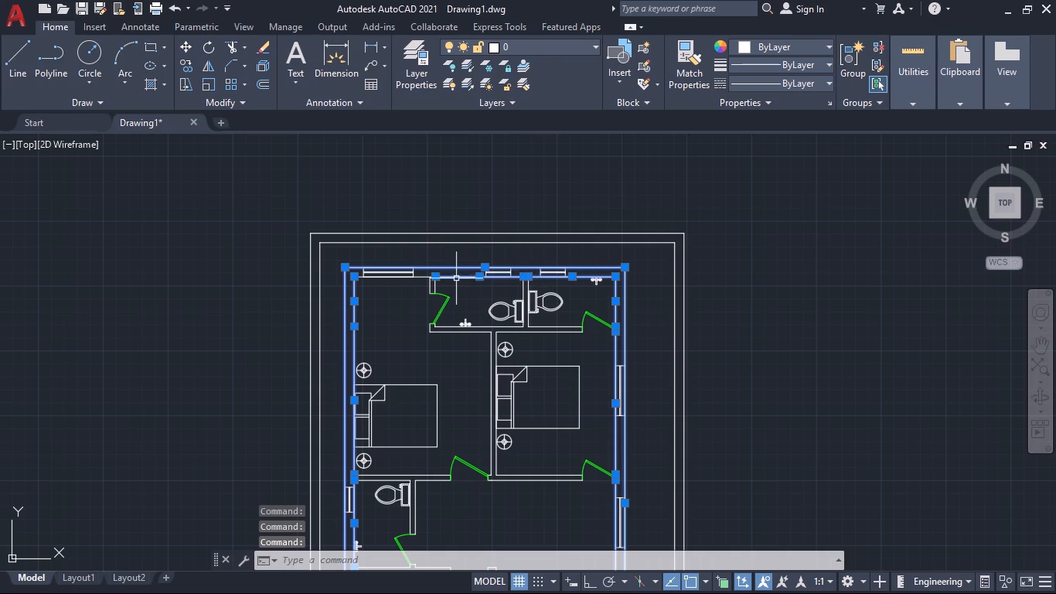
pyautogui.scroll(2, 431, 272)
pyautogui.click(407, 282)
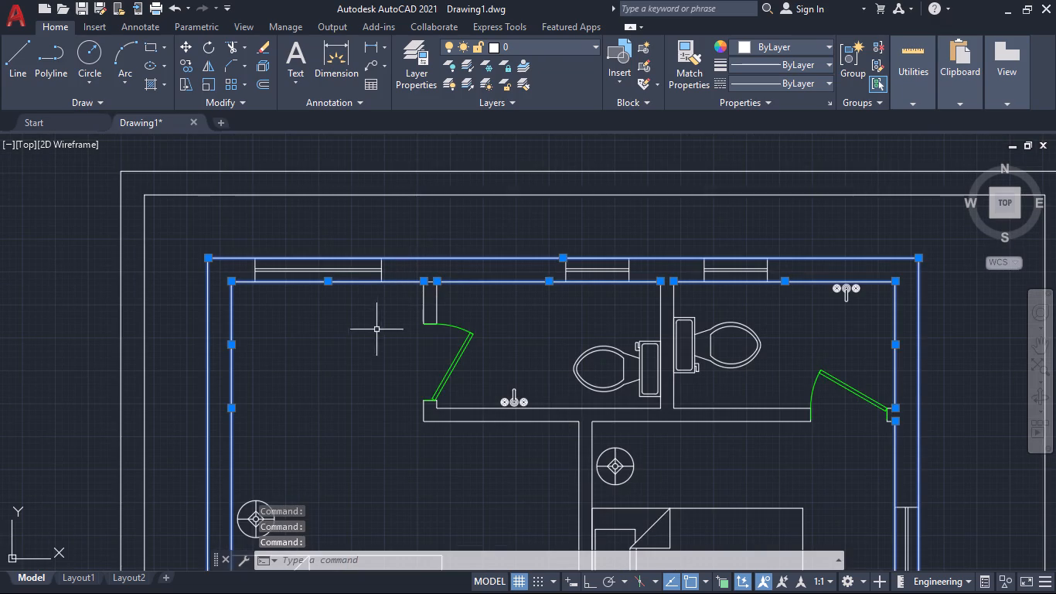
pyautogui.scroll(-2, 373, 343)
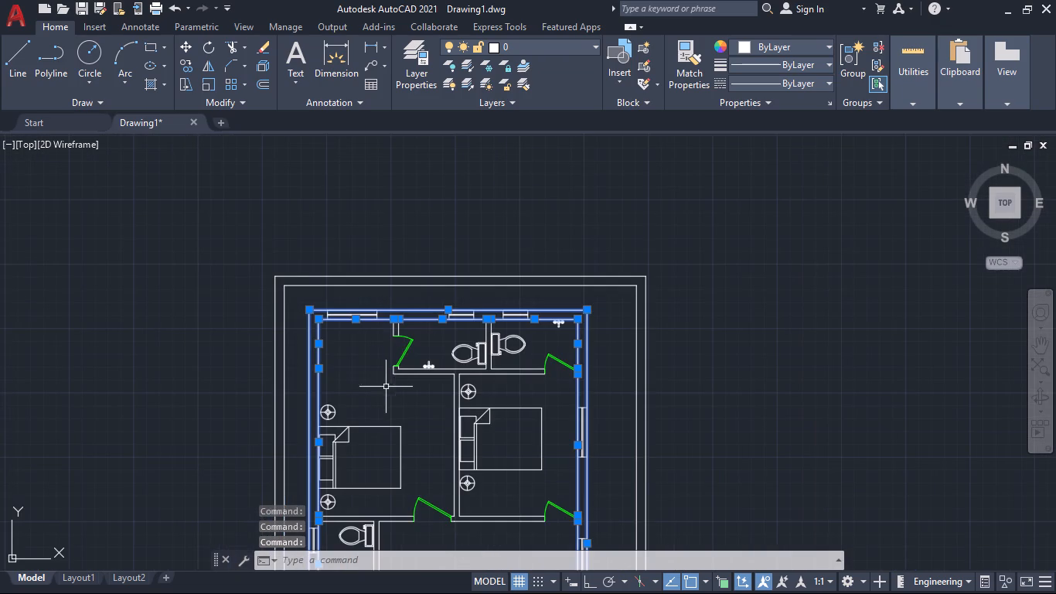
pyautogui.moveTo(404, 398); pyautogui.dragTo(450, 183, button='middle')
pyautogui.scroll(-1, 404, 398)
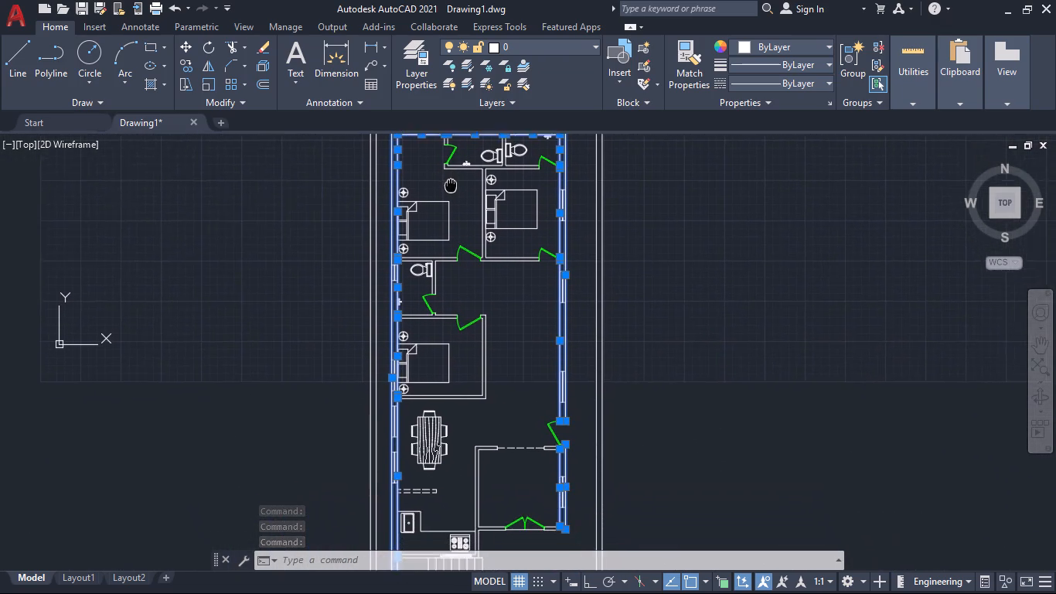
pyautogui.moveTo(450, 183); pyautogui.dragTo(491, 70, button='middle')
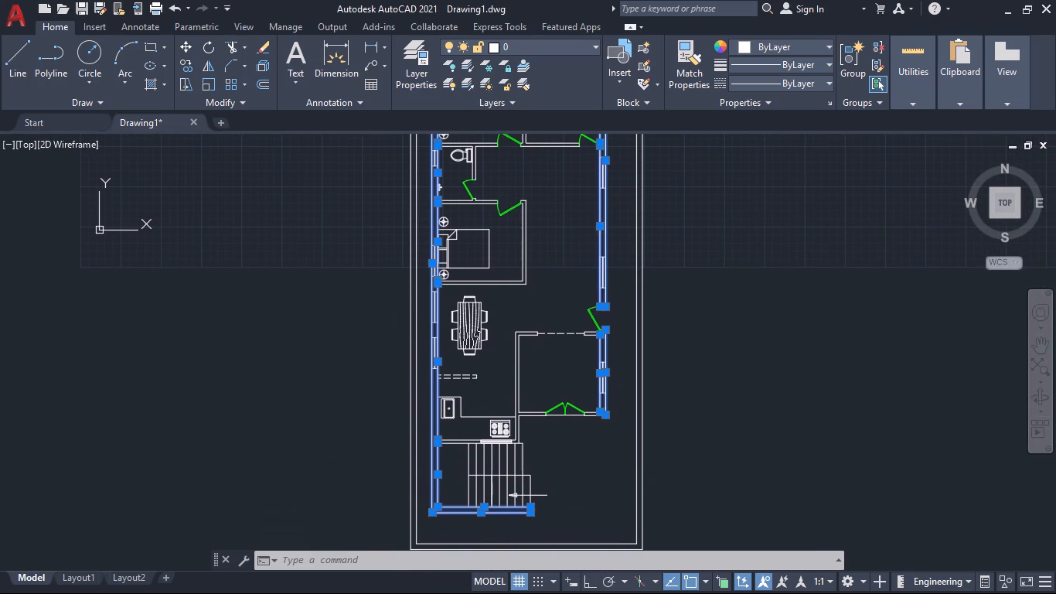
pyautogui.moveTo(491, 70); pyautogui.dragTo(464, 295, button='middle')
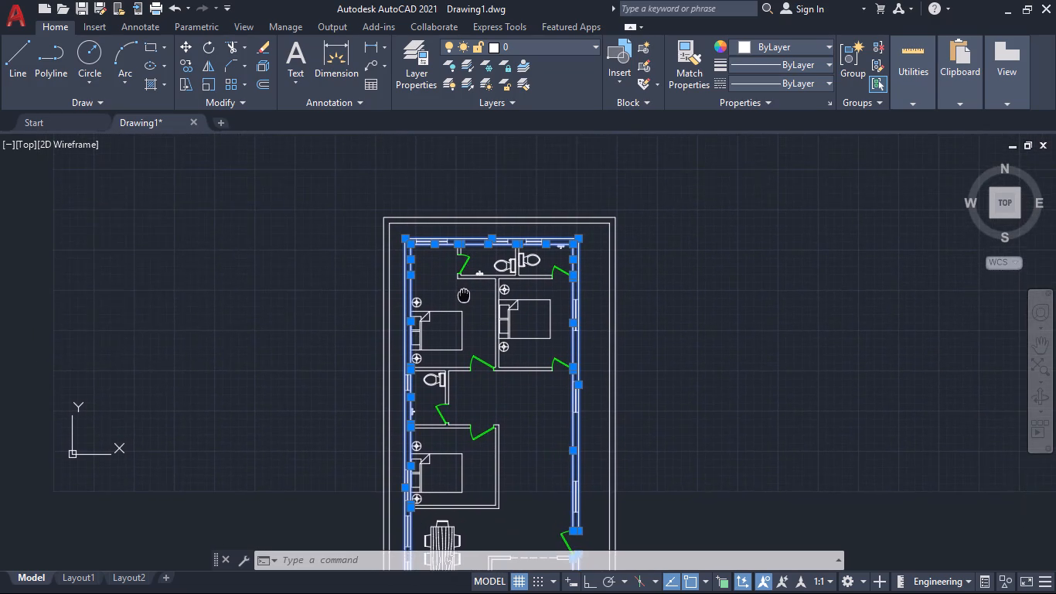
pyautogui.moveTo(464, 295); pyautogui.dragTo(472, 352, button='middle')
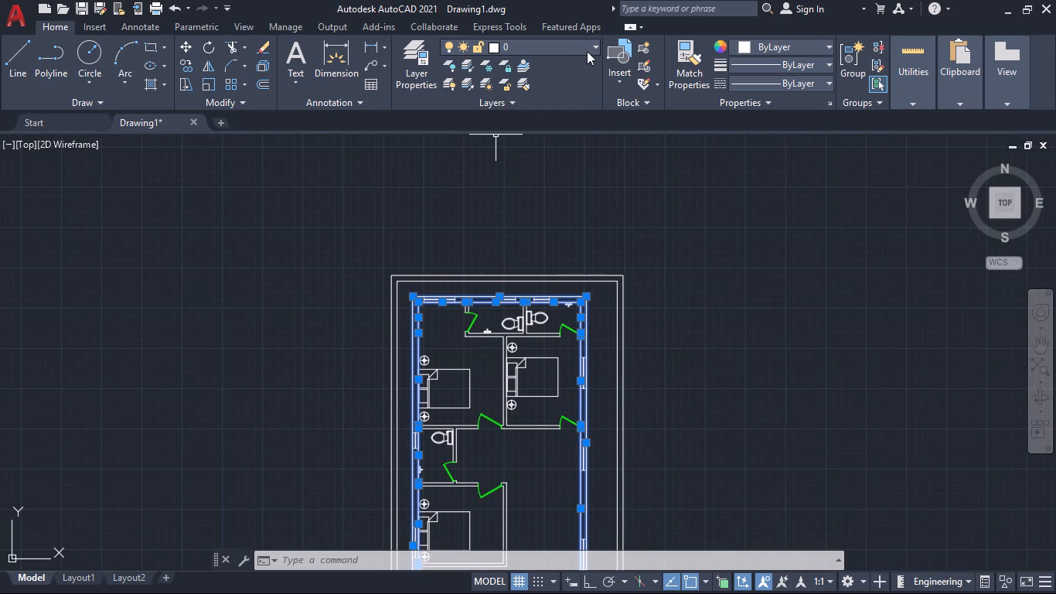
pyautogui.click(594, 49)
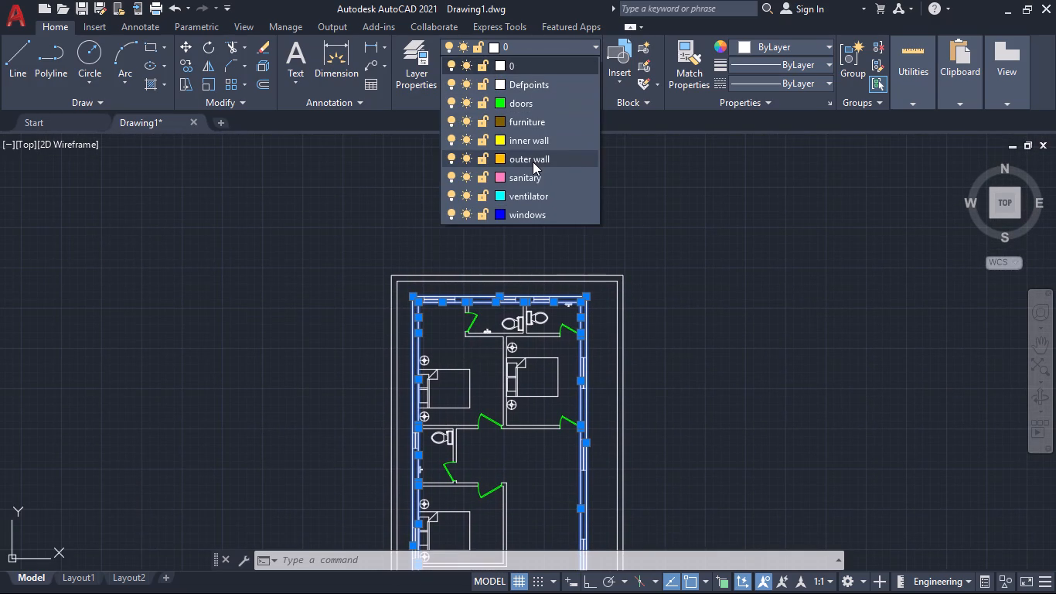
pyautogui.click(533, 162)
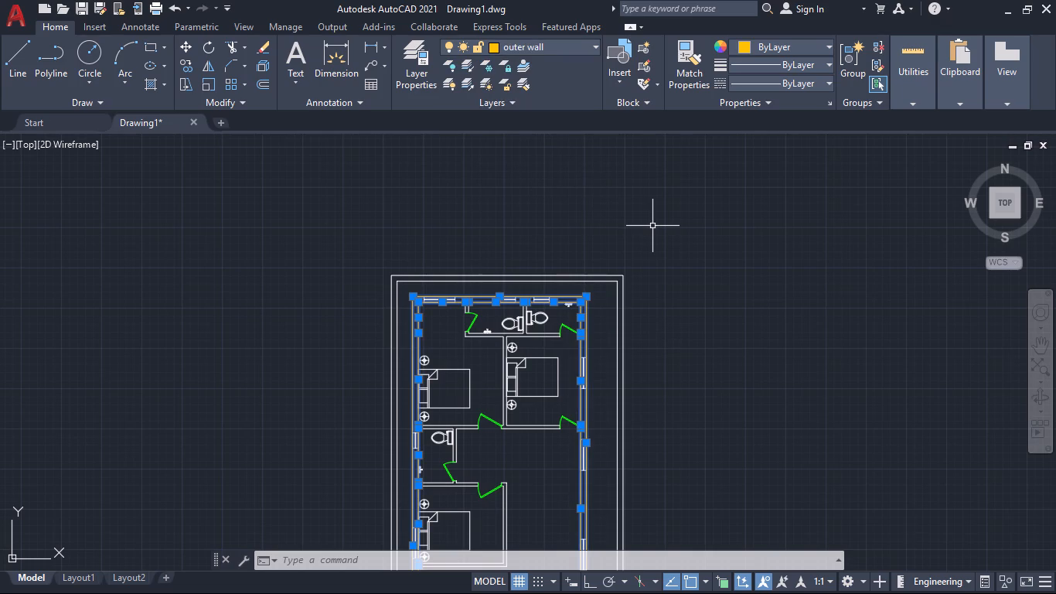
# Clear the selection, then select the short wall's face lines north of the northwest bathroom door, the bathroom's inner south wall line and adjoining jamb line.
pyautogui.press('Escape')
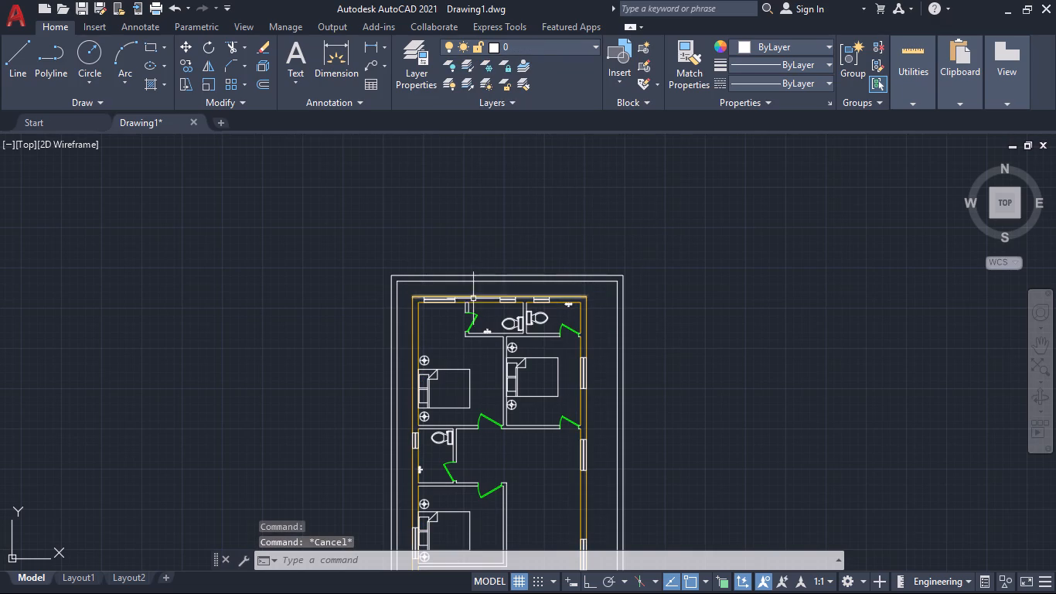
pyautogui.scroll(4, 472, 300)
pyautogui.click(436, 332)
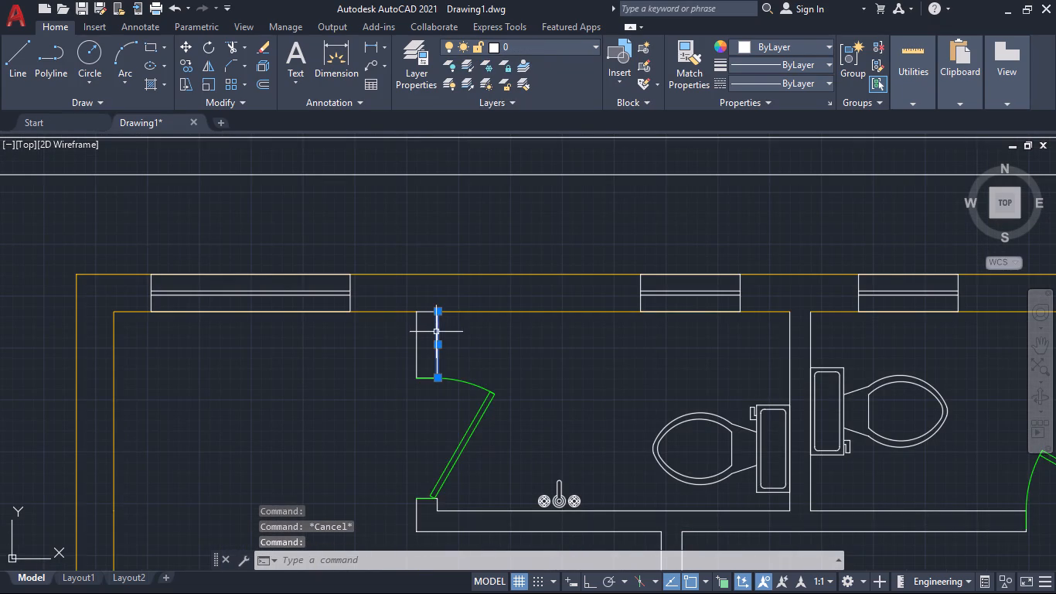
pyautogui.click(417, 333)
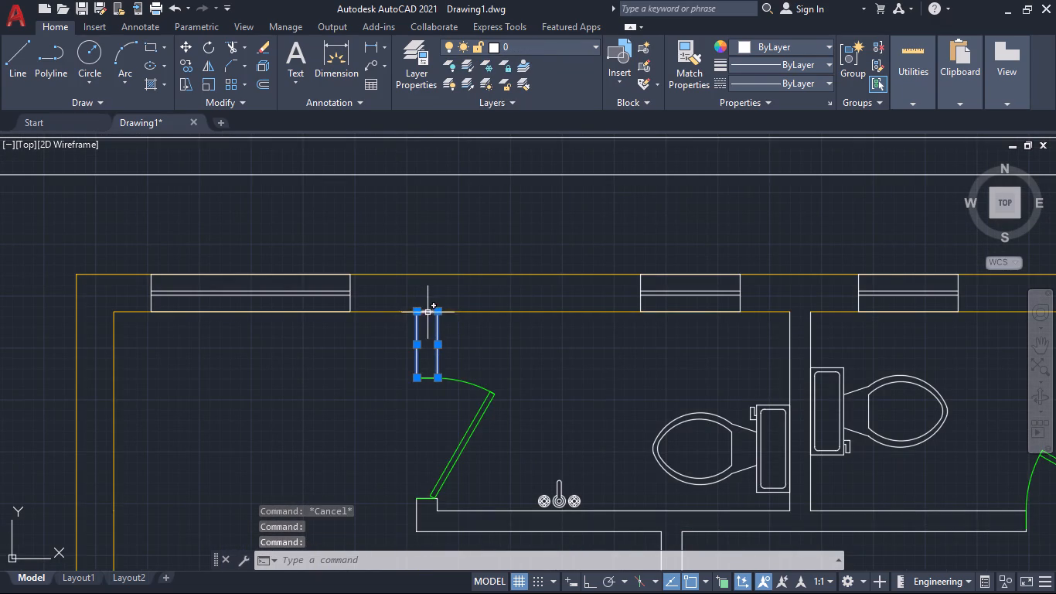
pyautogui.moveTo(505, 346); pyautogui.dragTo(550, 251, button='middle')
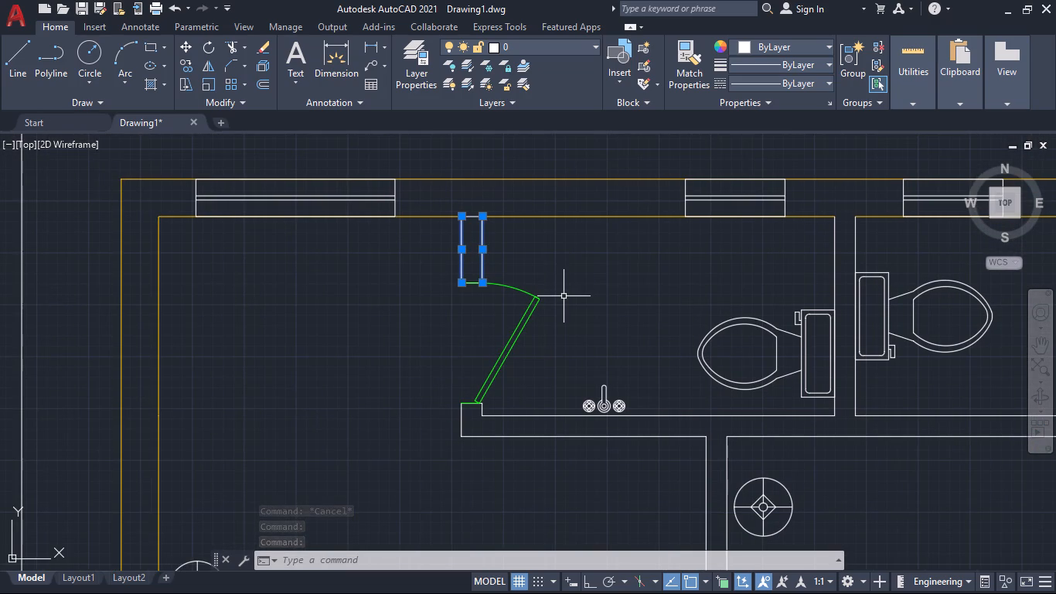
pyautogui.moveTo(564, 296); pyautogui.dragTo(541, 227, button='middle')
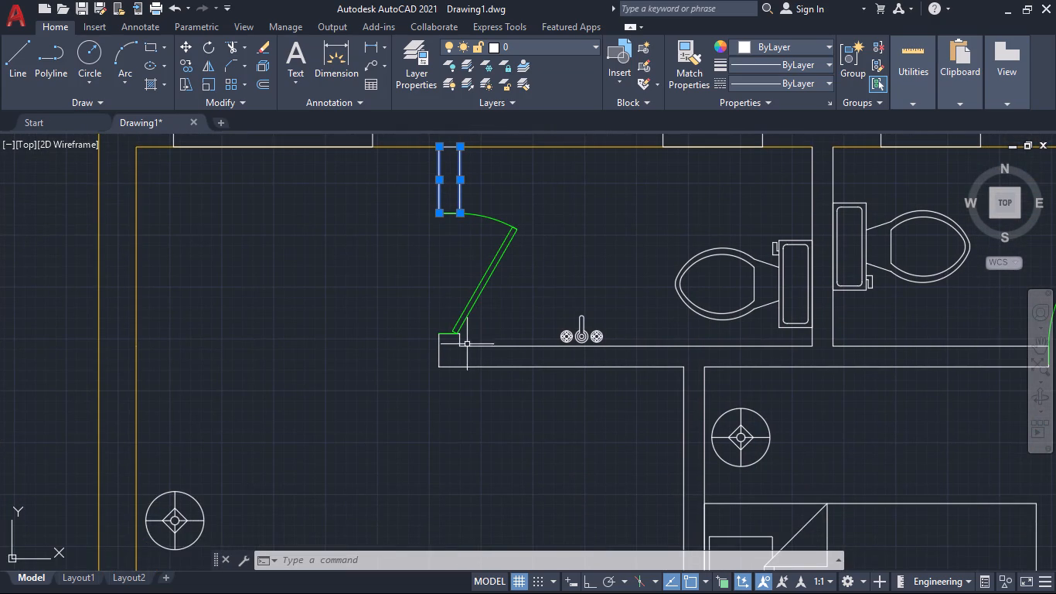
pyautogui.click(466, 347)
pyautogui.click(458, 339)
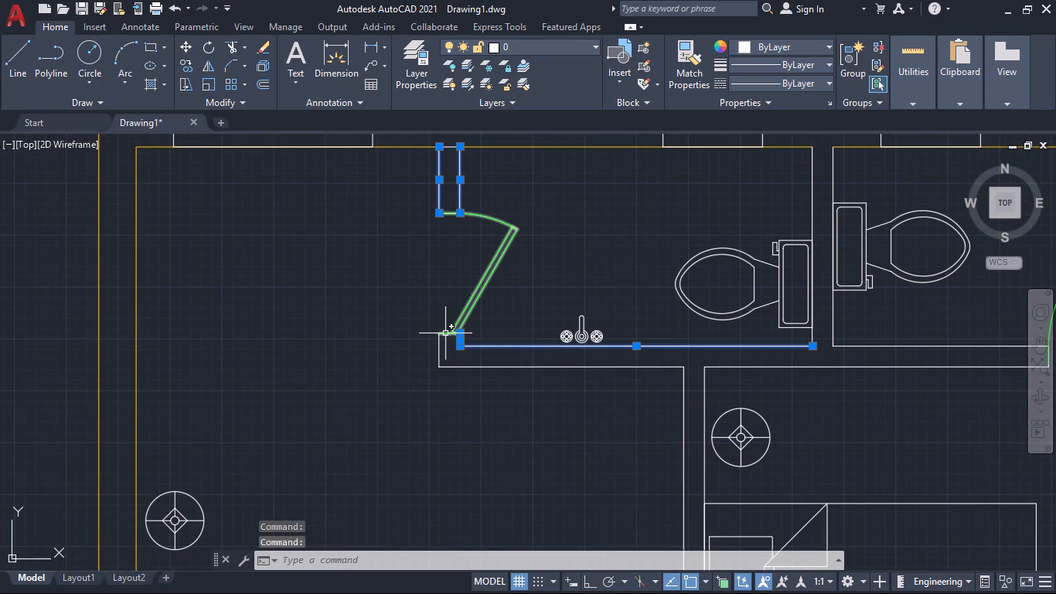
pyautogui.click(445, 333)
pyautogui.click(443, 334)
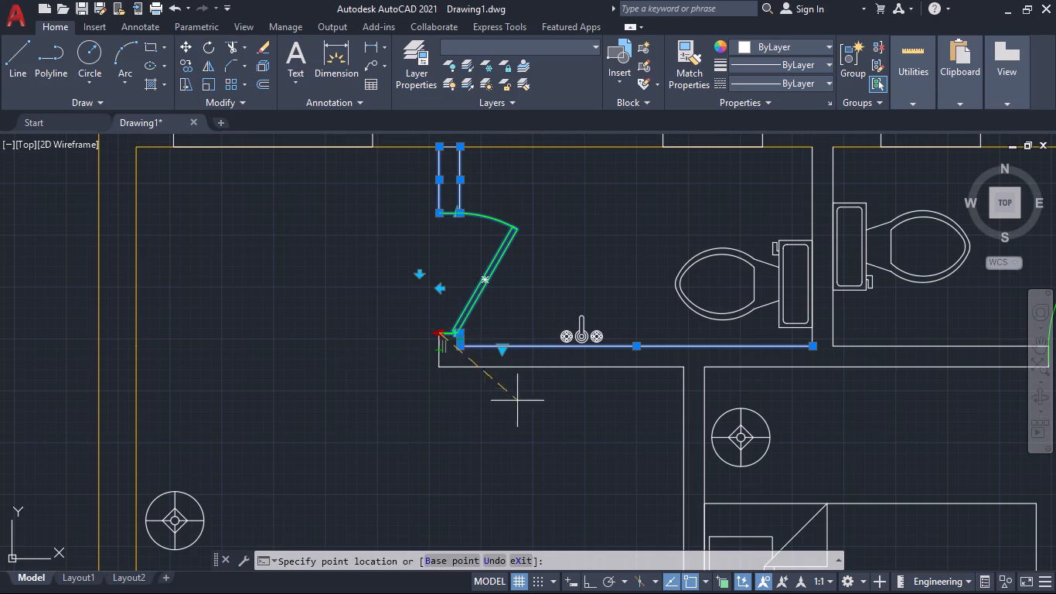
pyautogui.press('Escape')
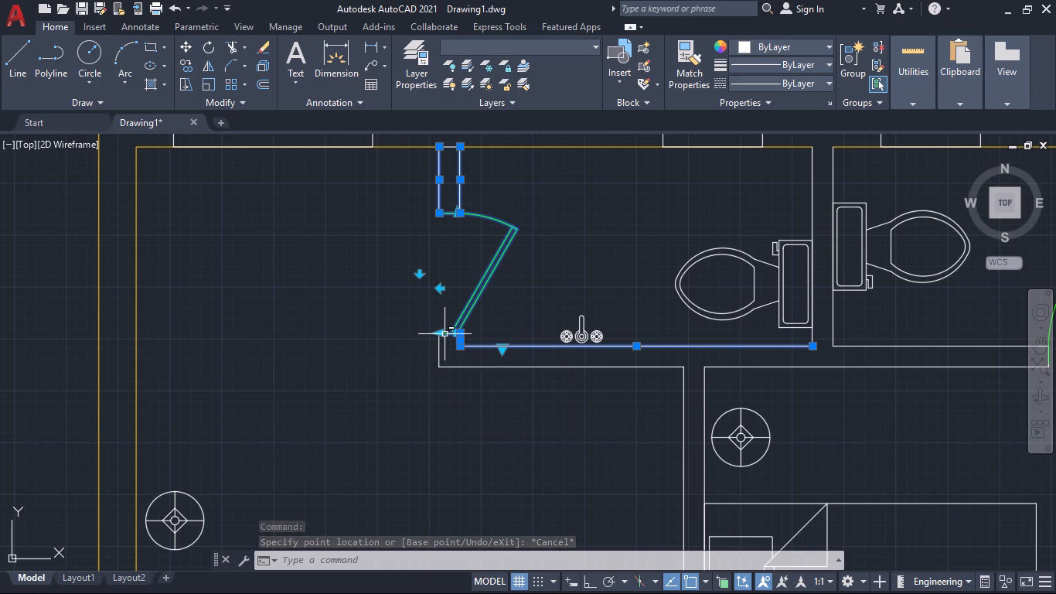
pyautogui.keyDown('shift'); pyautogui.click(445, 333); pyautogui.keyUp('shift')
# Add the wall end's west and top edge lines below that door and the bathroom south wall's outer line to the selection.
pyautogui.keyDown('shift'); pyautogui.scroll(2, 440, 339); pyautogui.keyUp('shift')
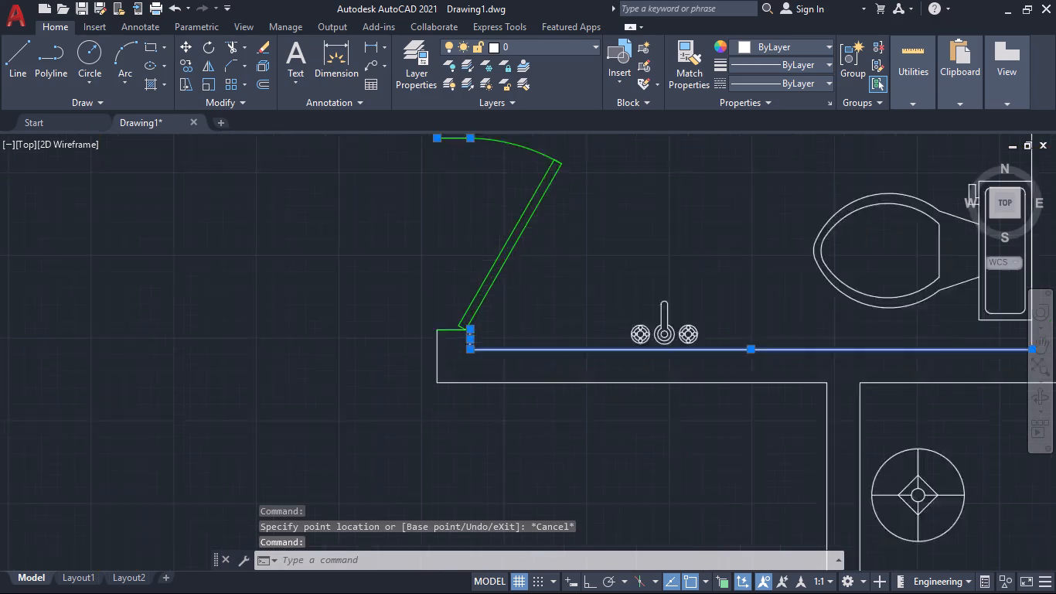
pyautogui.keyDown('shift'); pyautogui.scroll(2, 440, 339); pyautogui.keyUp('shift')
pyautogui.click(421, 329)
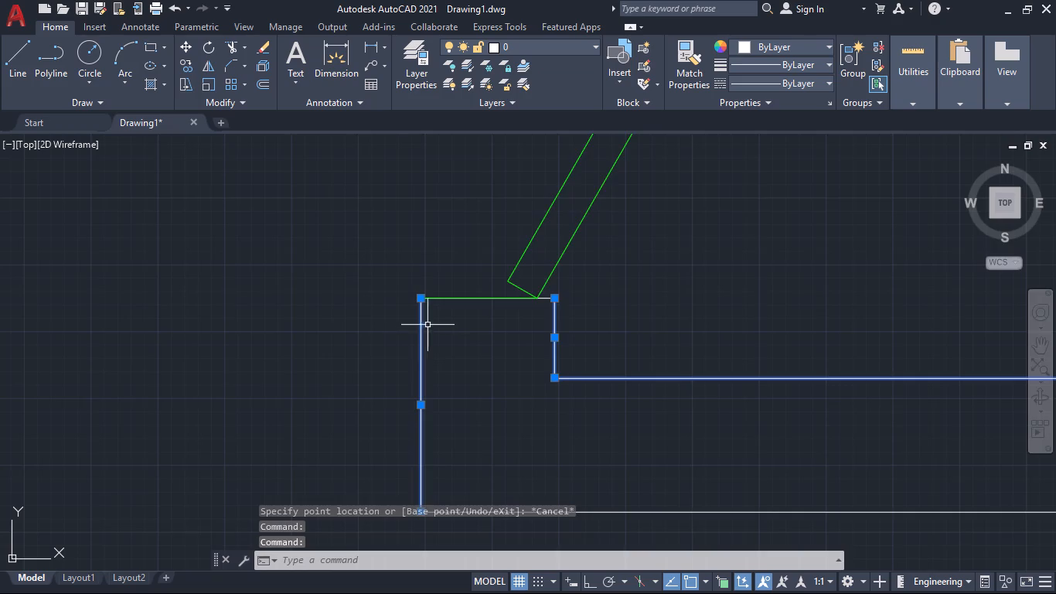
pyautogui.scroll(-2, 433, 328)
pyautogui.scroll(5, 473, 321)
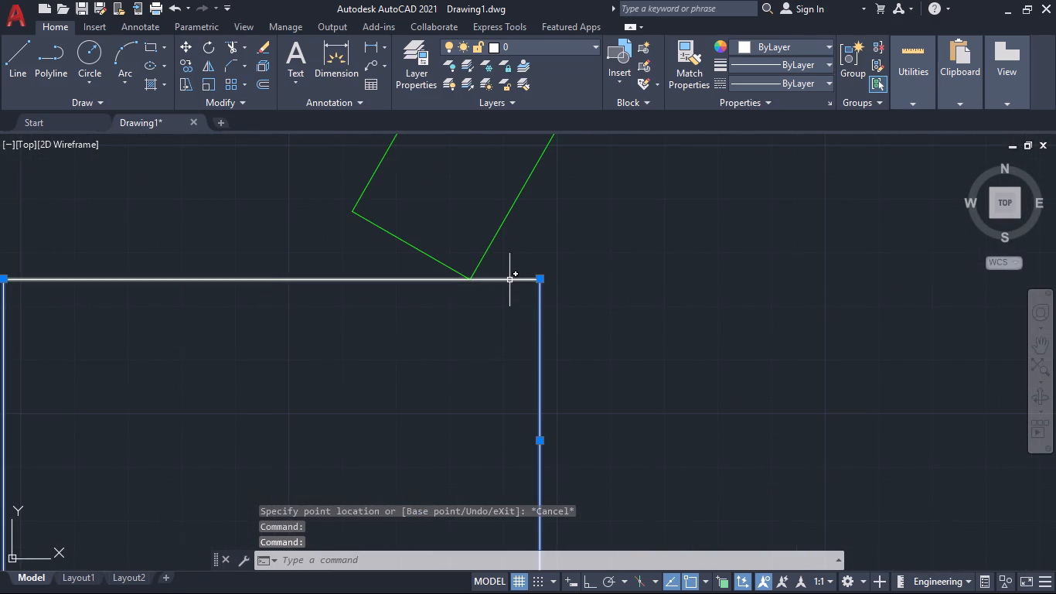
pyautogui.click(509, 279)
pyautogui.scroll(-4, 488, 324)
pyautogui.moveTo(483, 387); pyautogui.dragTo(456, 290, button='middle')
pyautogui.scroll(1, 463, 311)
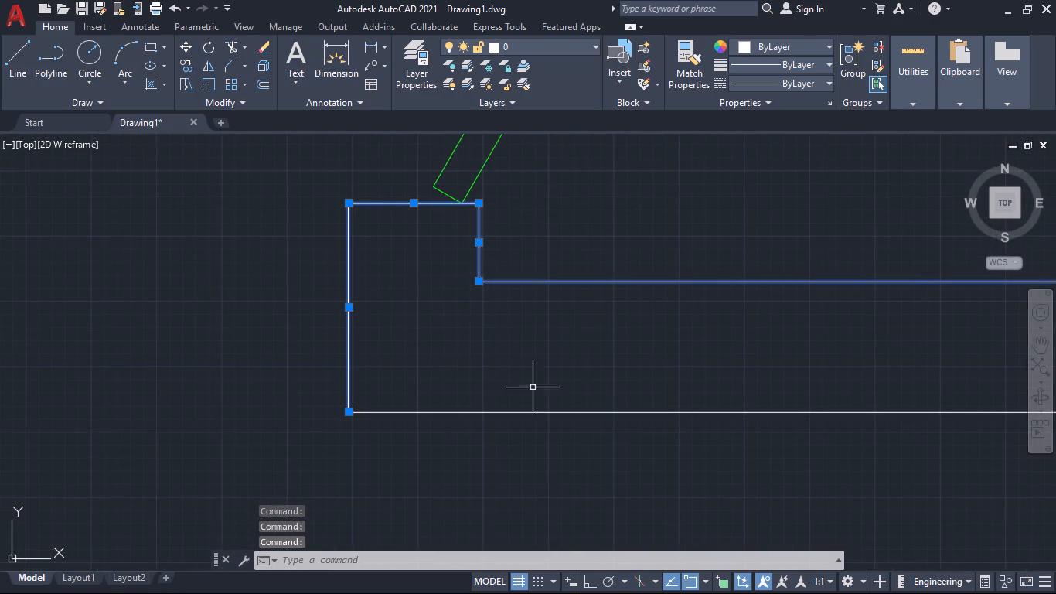
pyautogui.click(566, 415)
pyautogui.click(569, 415)
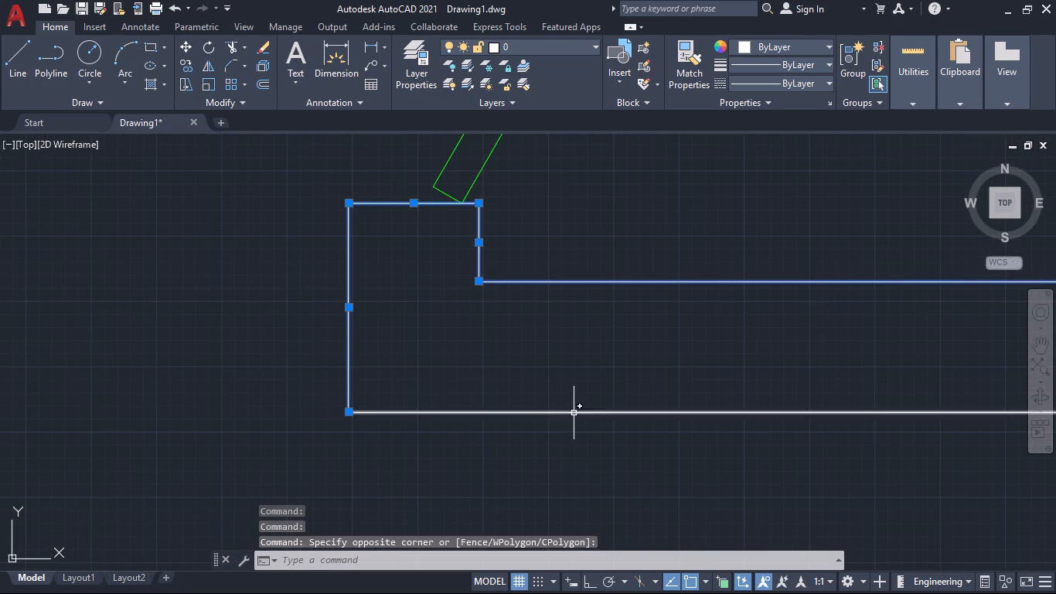
pyautogui.click(574, 412)
pyautogui.scroll(-5, 610, 377)
# Add both face lines of the partition between the two north bathrooms to the selection, leaving the toilet out.
pyautogui.moveTo(651, 440); pyautogui.dragTo(432, 325, button='middle')
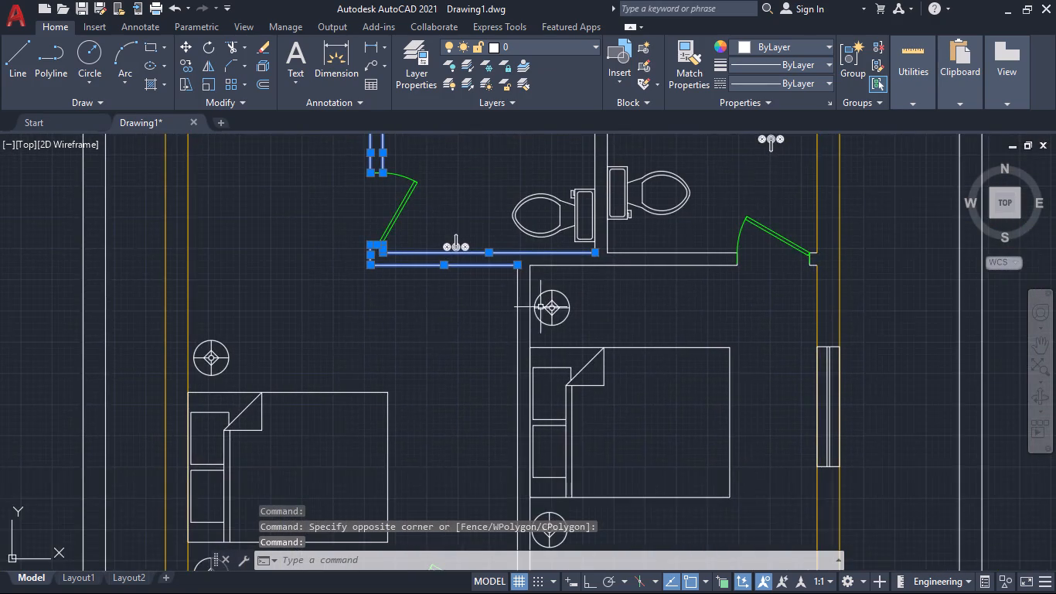
pyautogui.click(608, 245)
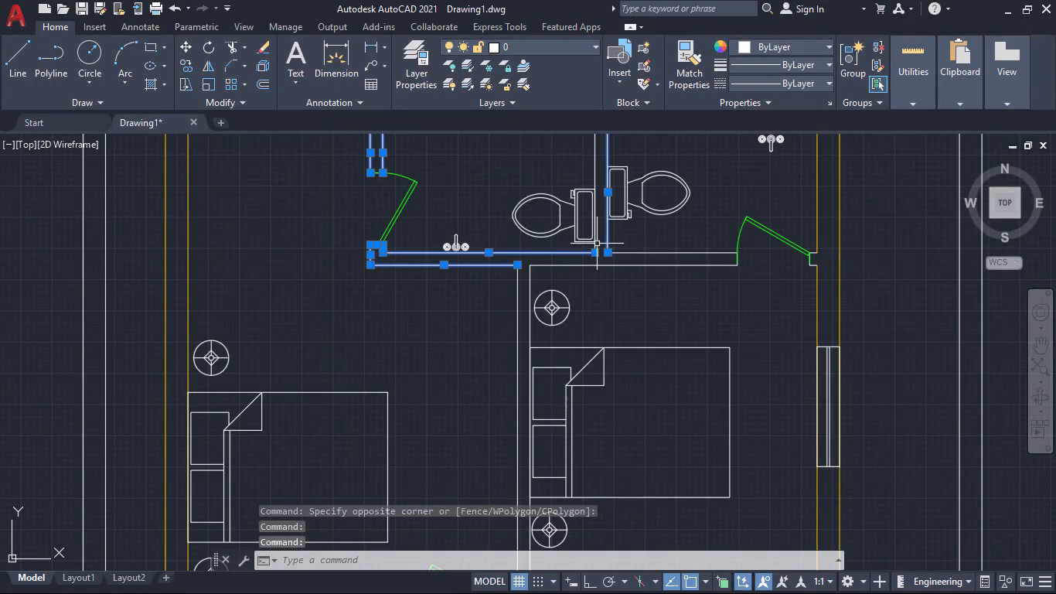
pyautogui.click(596, 244)
pyautogui.scroll(2, 583, 244)
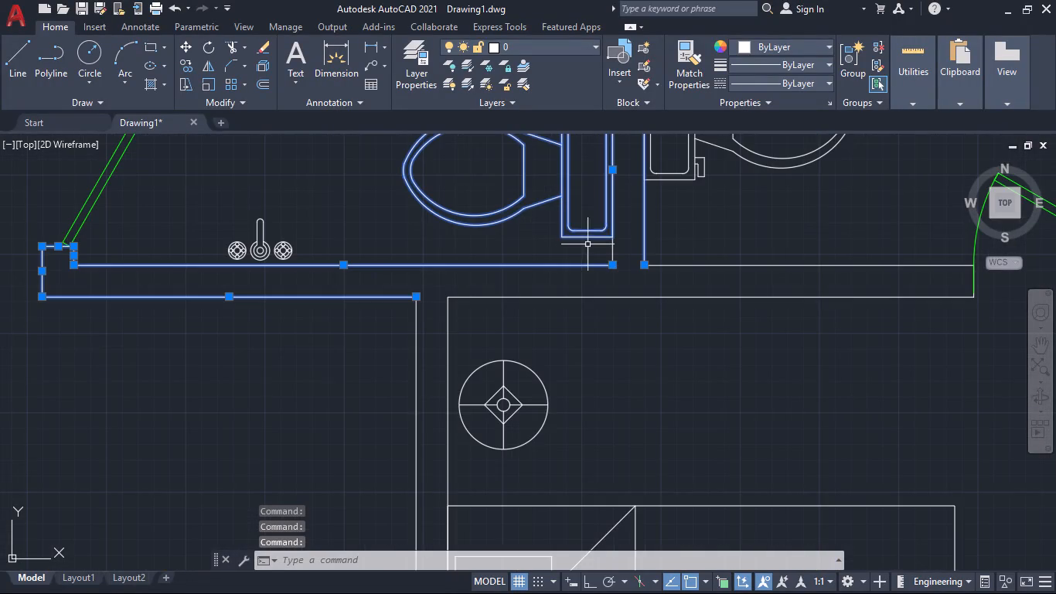
pyautogui.click(611, 249)
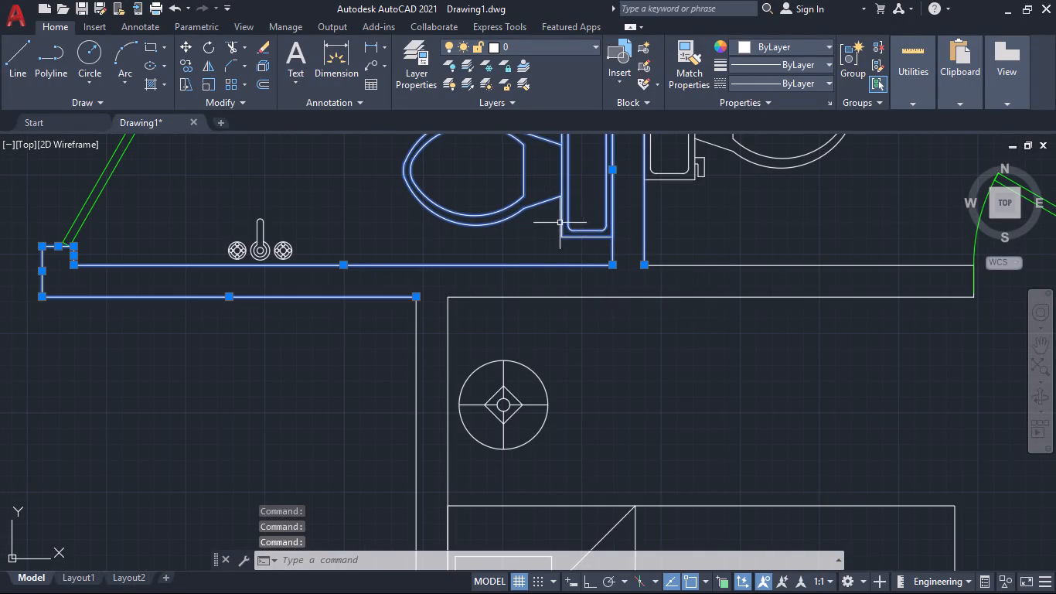
pyautogui.keyDown('shift'); pyautogui.click(564, 219); pyautogui.keyUp('shift')
pyautogui.scroll(-2, 567, 230)
# Add both lines of the northeast bathroom's south wall and of the partition between the two north bedrooms to the selection.
pyautogui.moveTo(561, 172); pyautogui.dragTo(528, 271, button='middle')
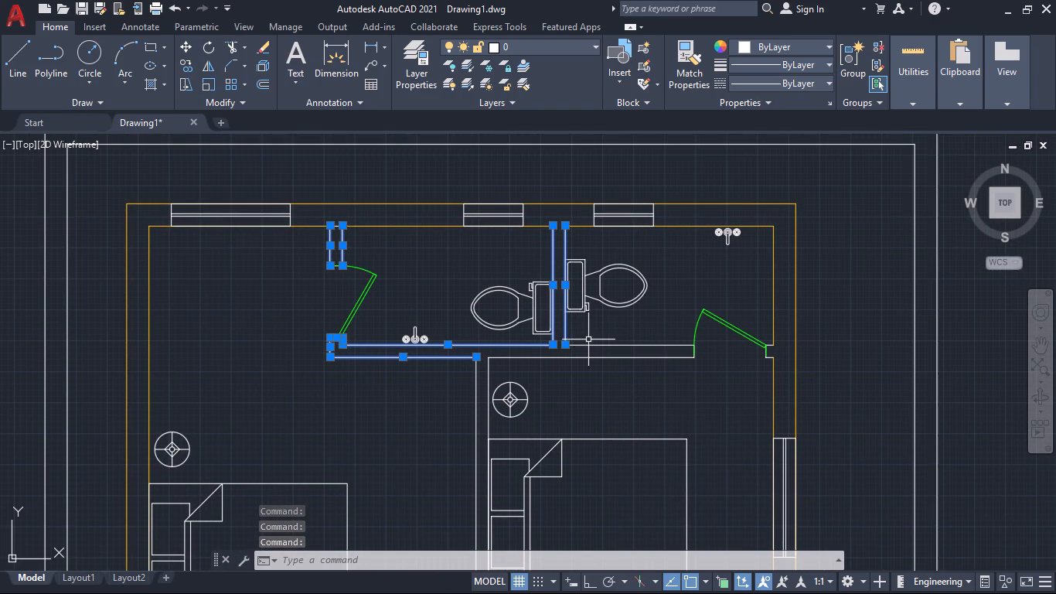
pyautogui.click(598, 343)
pyautogui.click(607, 357)
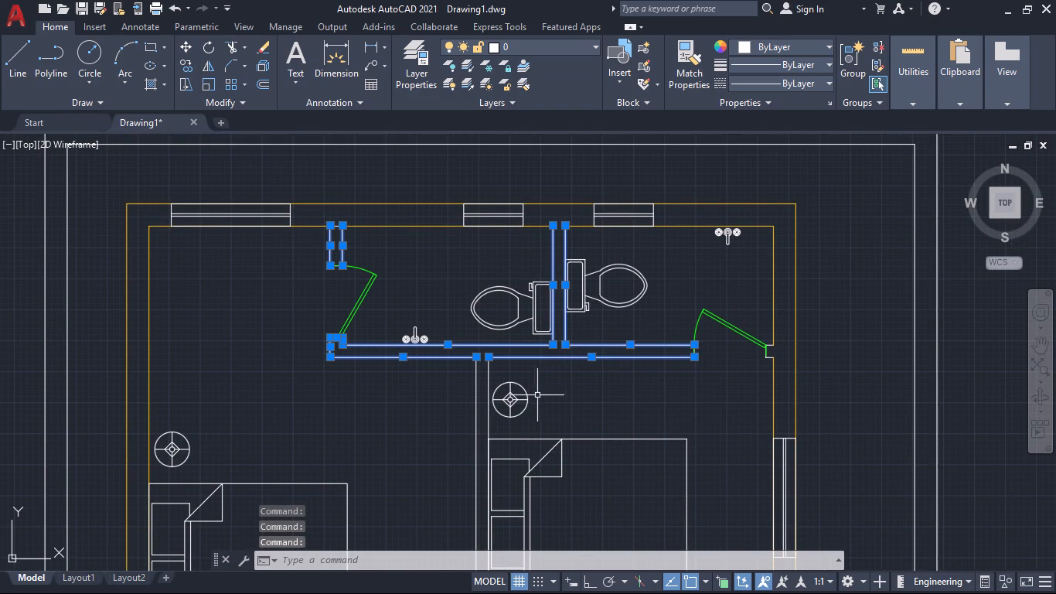
pyautogui.click(489, 382)
pyautogui.click(478, 387)
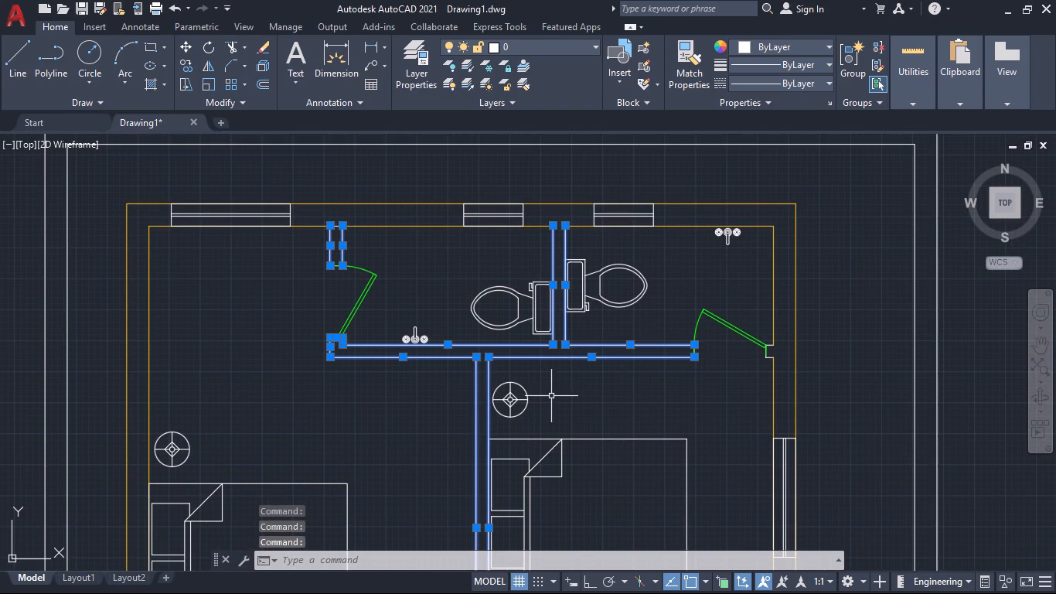
# Add both lines of the east bedroom's south wall and the short segments beside the west bedroom's door to the selection, leaving the door out.
pyautogui.moveTo(560, 398); pyautogui.dragTo(625, 245, button='middle')
pyautogui.scroll(-1, 639, 375)
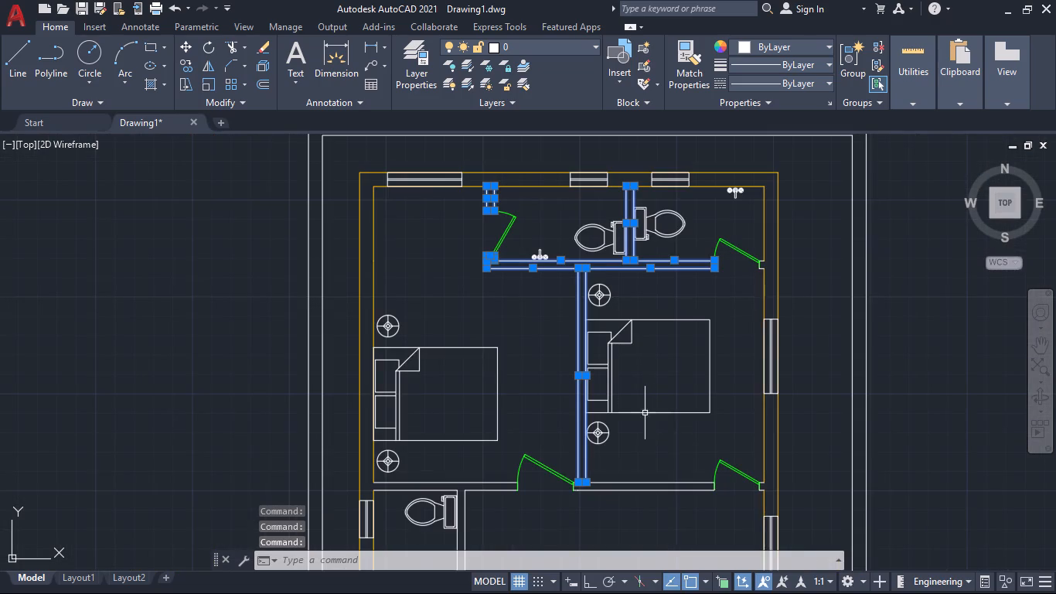
pyautogui.moveTo(649, 449); pyautogui.dragTo(697, 271, button='middle')
pyautogui.scroll(4, 677, 283)
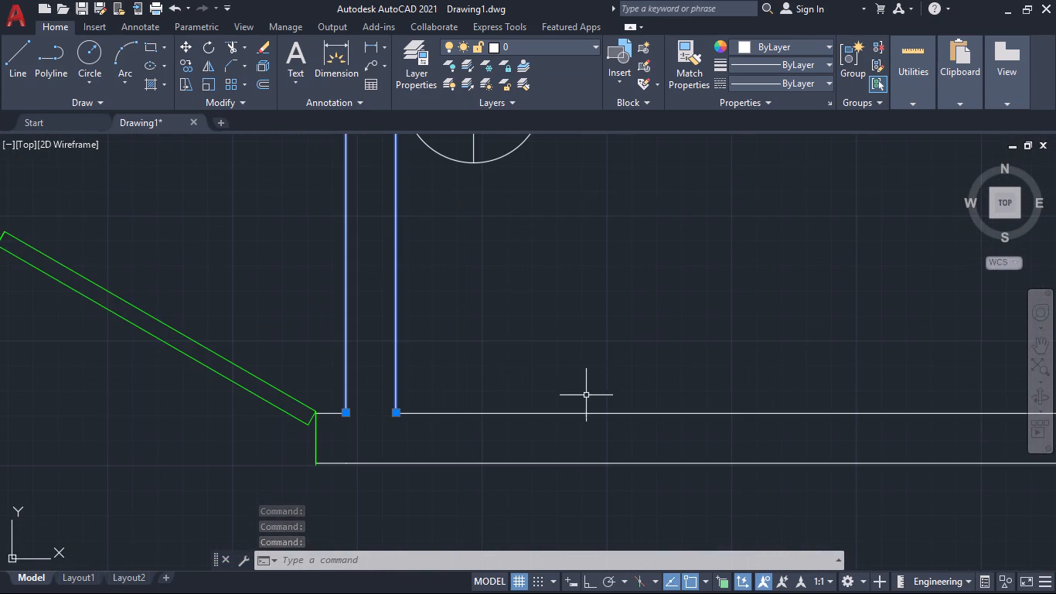
pyautogui.click(578, 412)
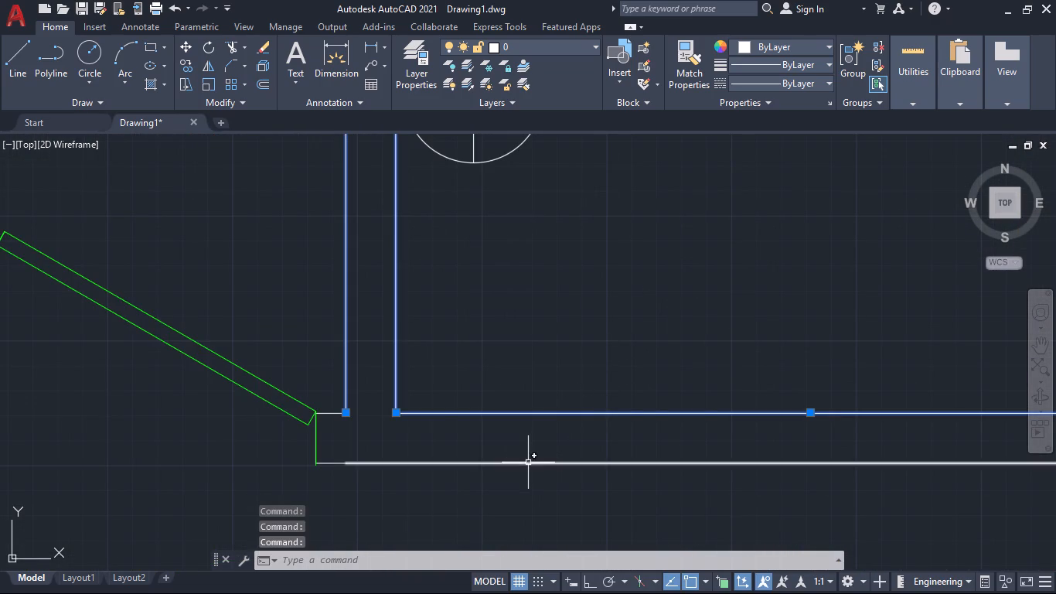
pyautogui.click(527, 463)
pyautogui.click(327, 415)
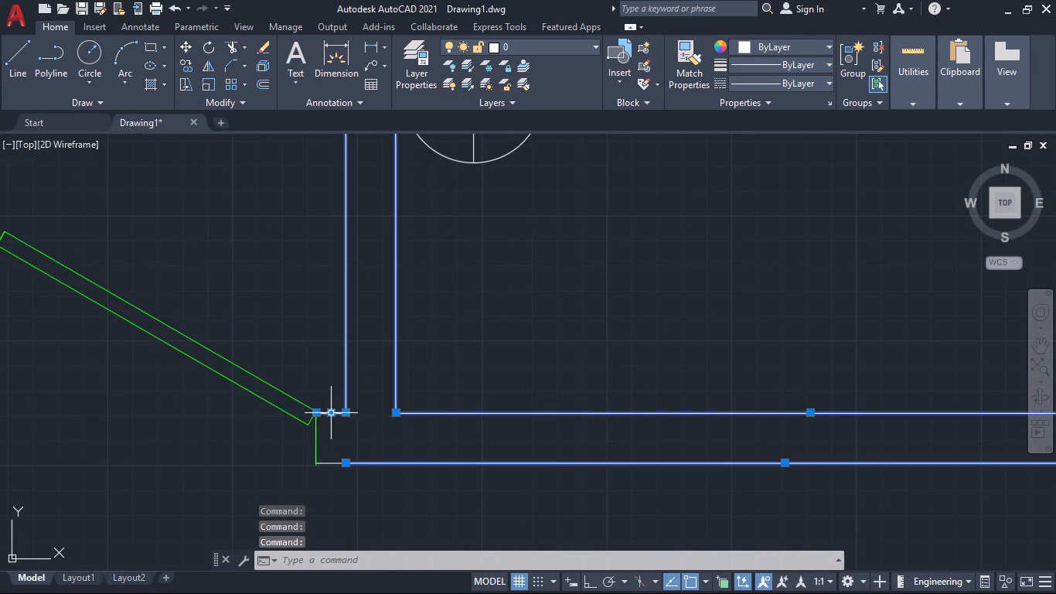
pyautogui.click(332, 462)
pyautogui.click(317, 441)
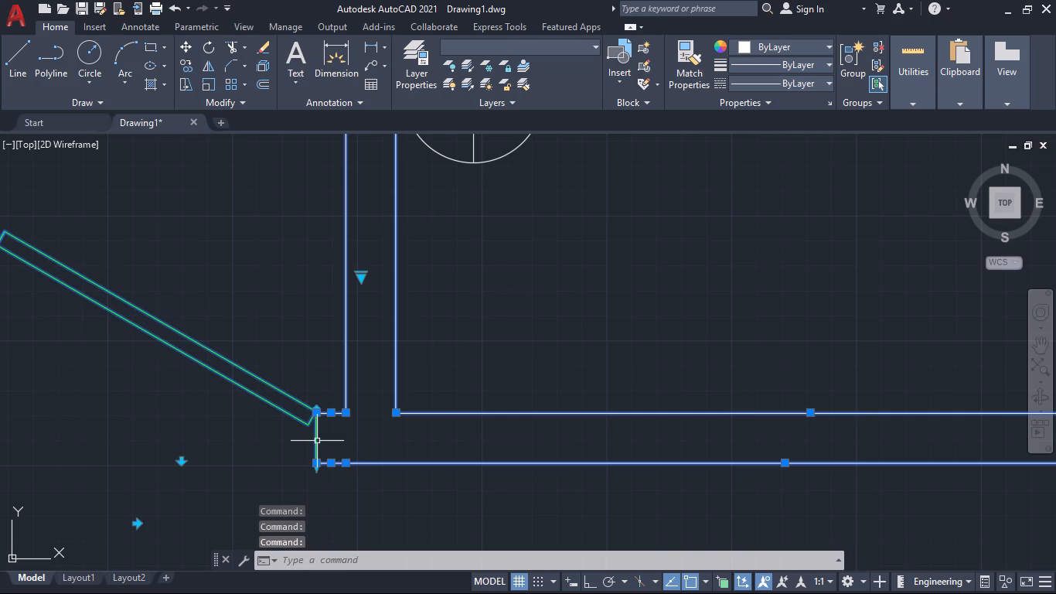
pyautogui.rightClick(317, 441)
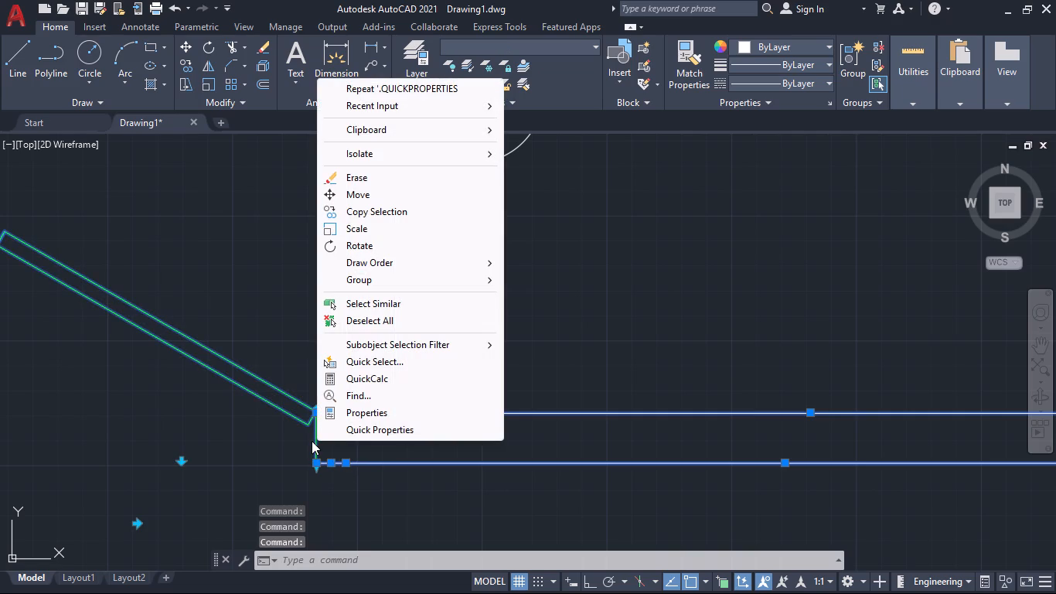
pyautogui.click(310, 442)
pyautogui.click(317, 448)
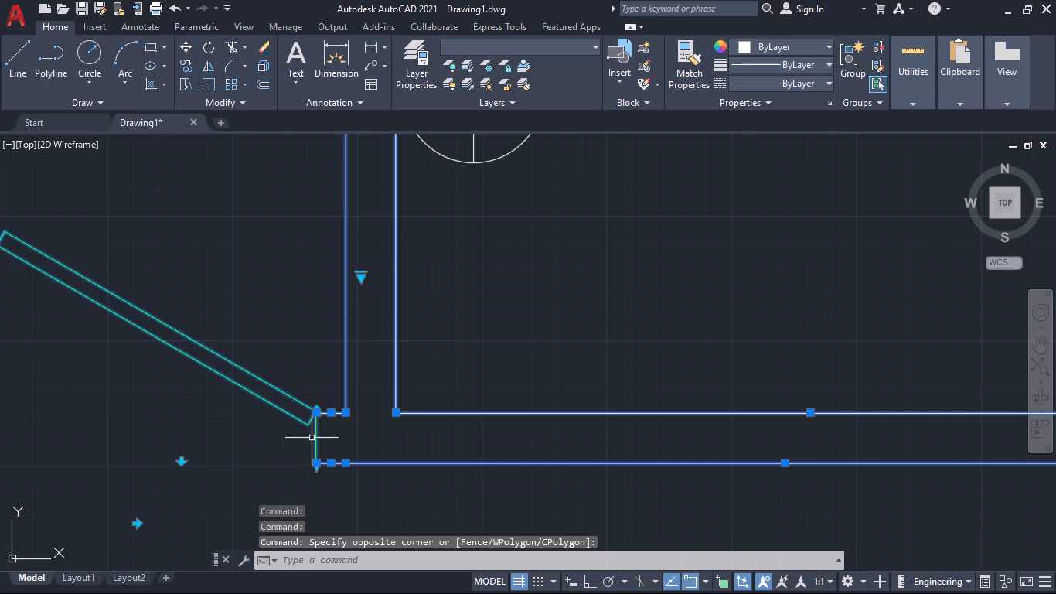
pyautogui.keyDown('shift'); pyautogui.click(315, 439); pyautogui.keyUp('shift')
pyautogui.scroll(2, 328, 438)
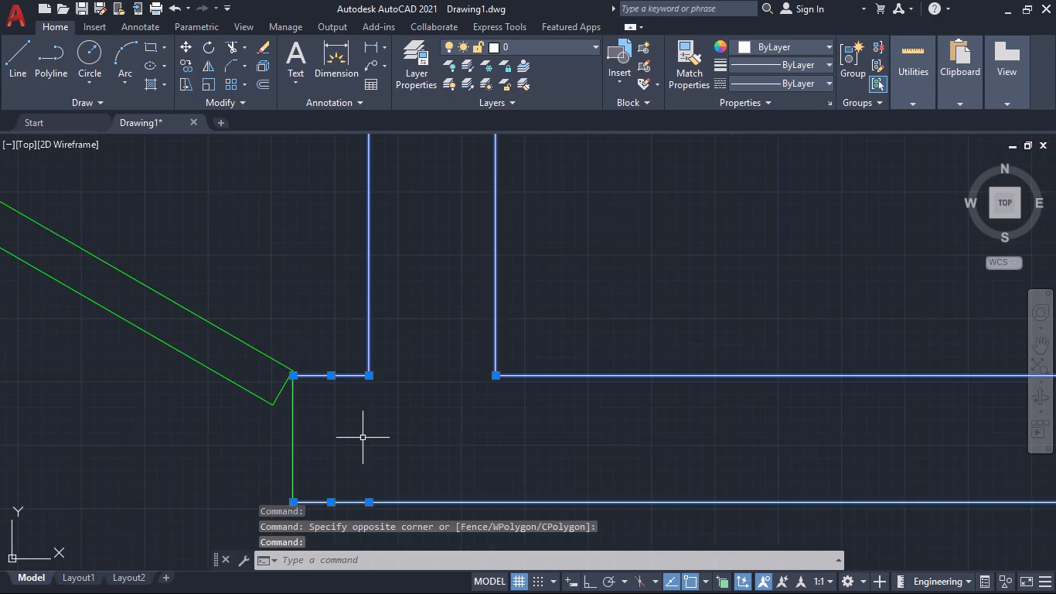
pyautogui.scroll(1, 367, 439)
pyautogui.scroll(-5, 367, 439)
# Add both face lines of the west bedroom's south wall, up to its door, to the selection.
pyautogui.scroll(-1, 369, 439)
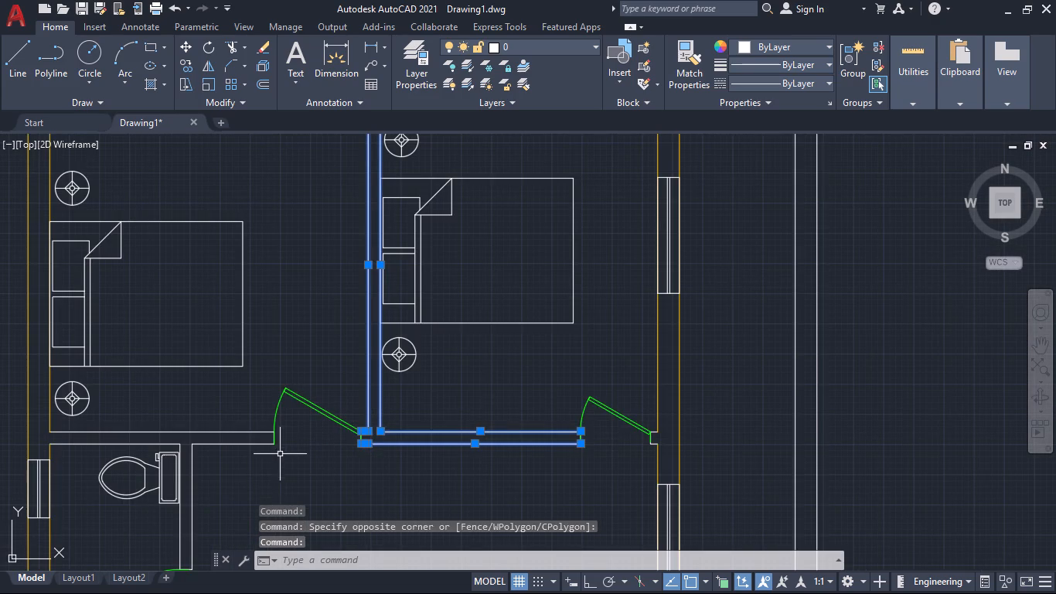
pyautogui.moveTo(284, 464); pyautogui.dragTo(464, 404, button='middle')
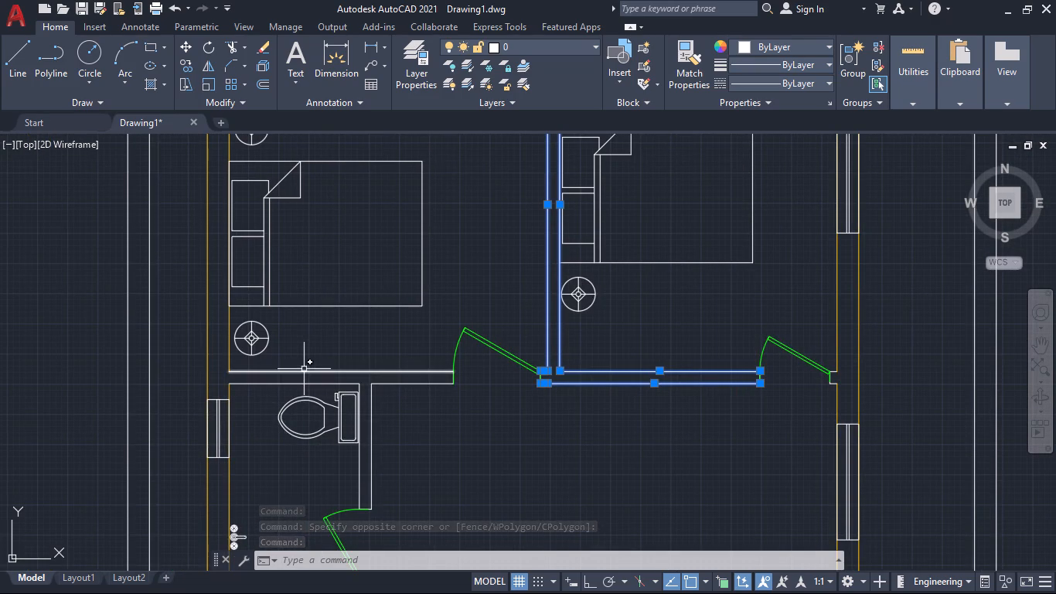
pyautogui.click(304, 369)
pyautogui.click(305, 376)
pyautogui.click(308, 388)
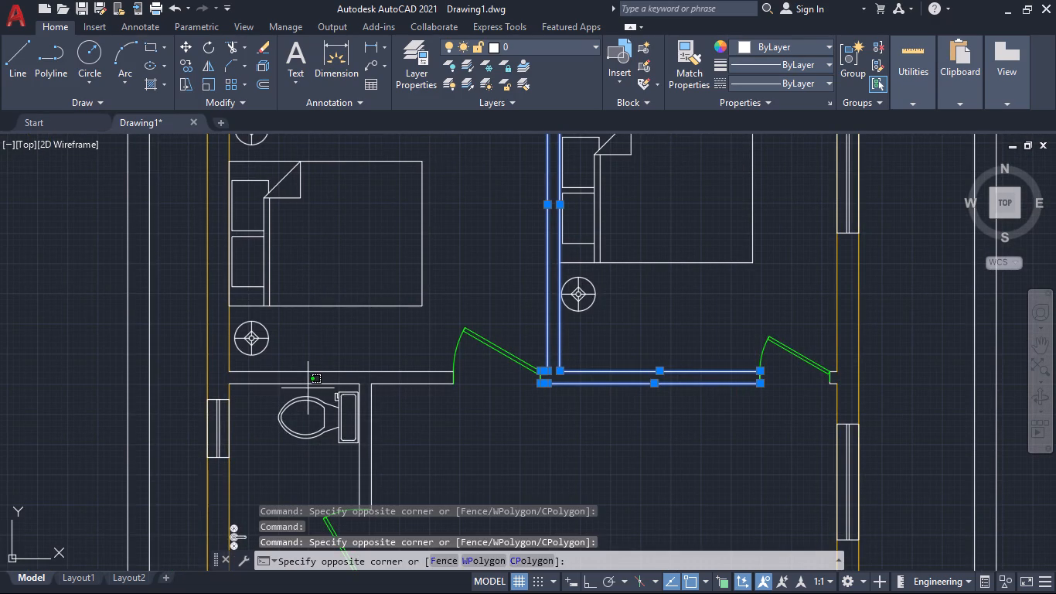
pyautogui.click(311, 367)
pyautogui.click(312, 366)
pyautogui.click(318, 388)
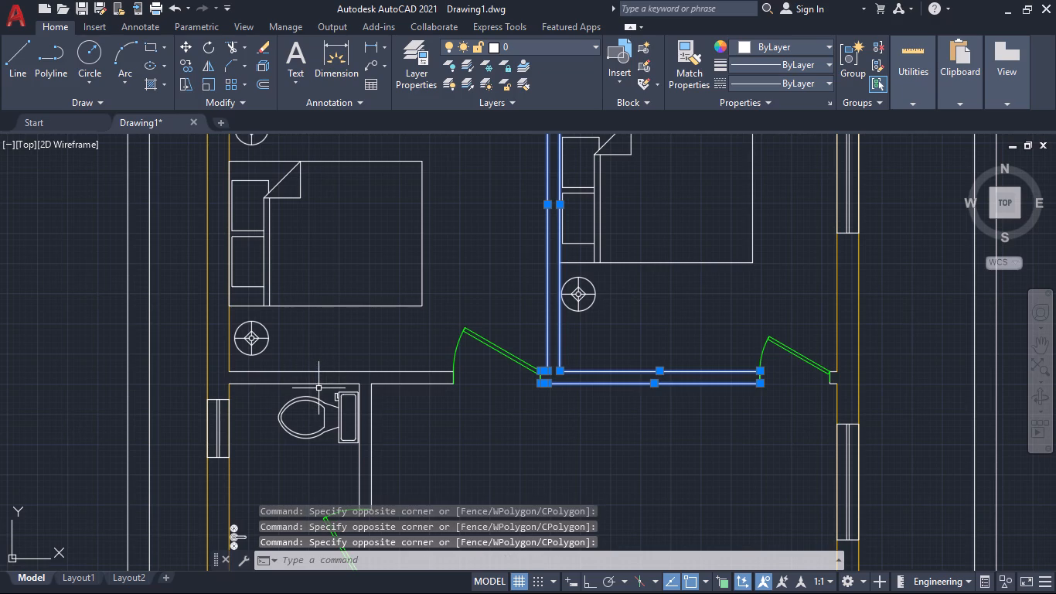
pyautogui.click(319, 388)
pyautogui.doubleClick(320, 385)
pyautogui.click(321, 374)
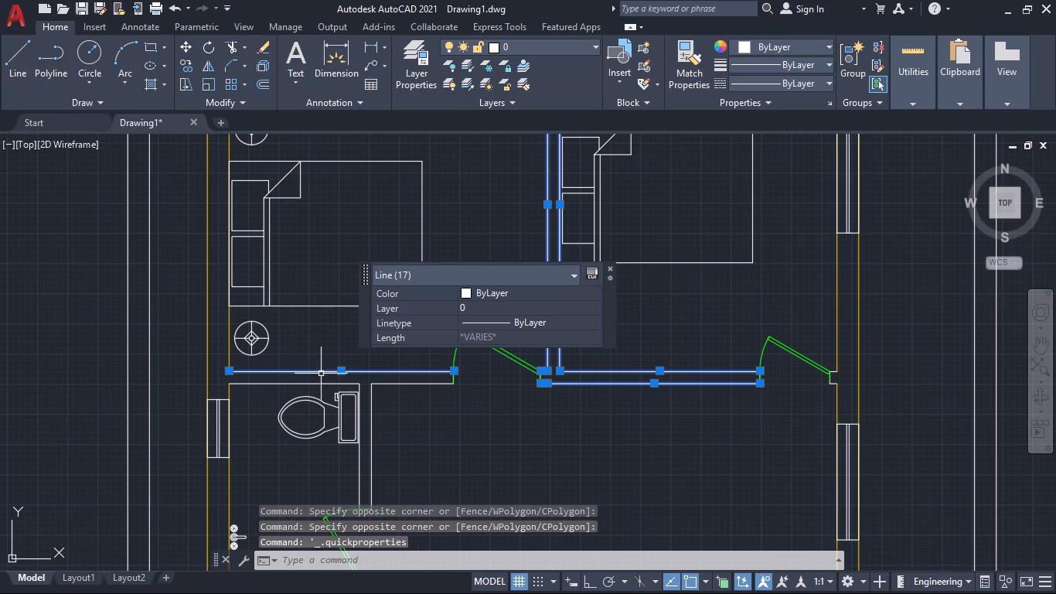
pyautogui.click(321, 384)
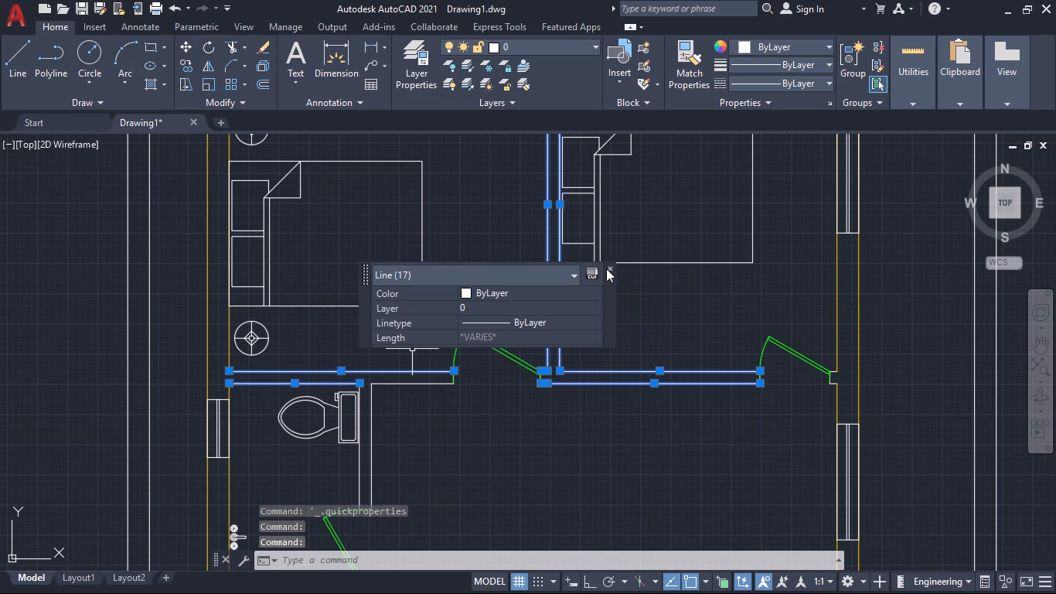
pyautogui.click(606, 268)
pyautogui.click(609, 269)
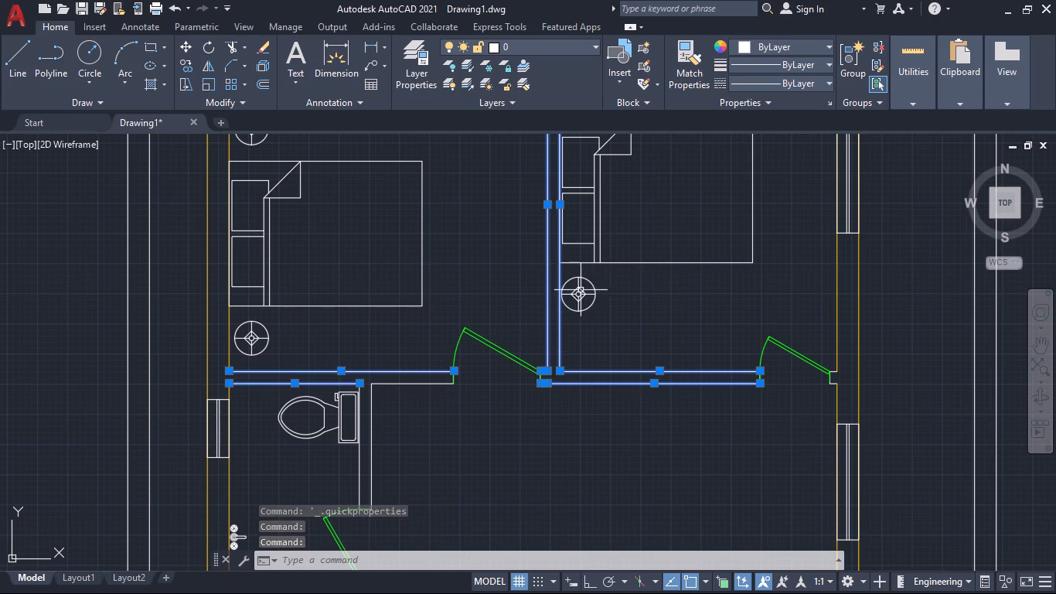
pyautogui.click(429, 385)
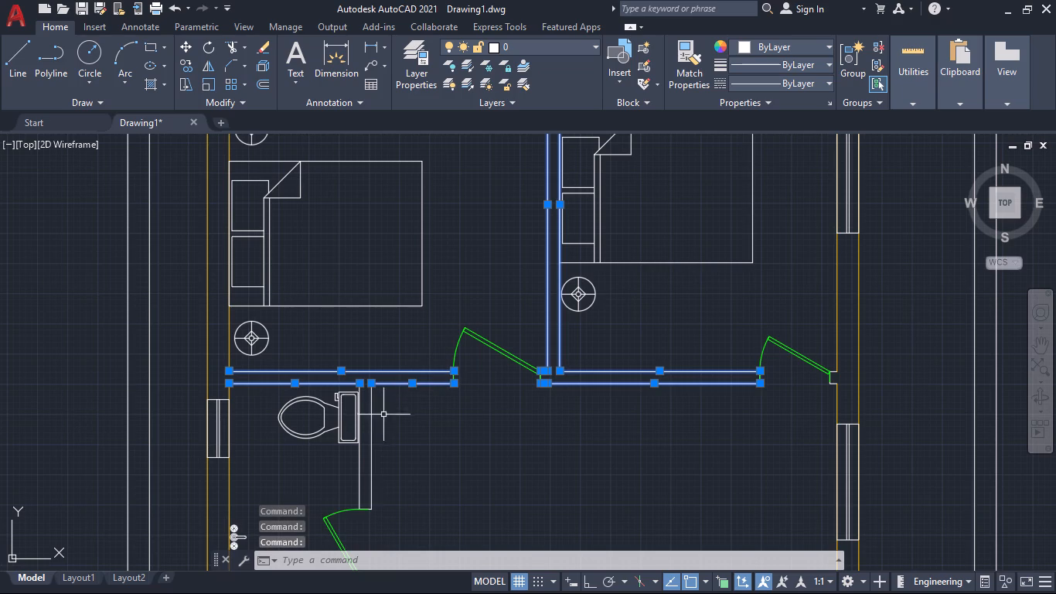
# Add the lines of the west bathroom's east and south walls, including the short edges below its door, to the selection.
pyautogui.click(373, 422)
pyautogui.click(359, 467)
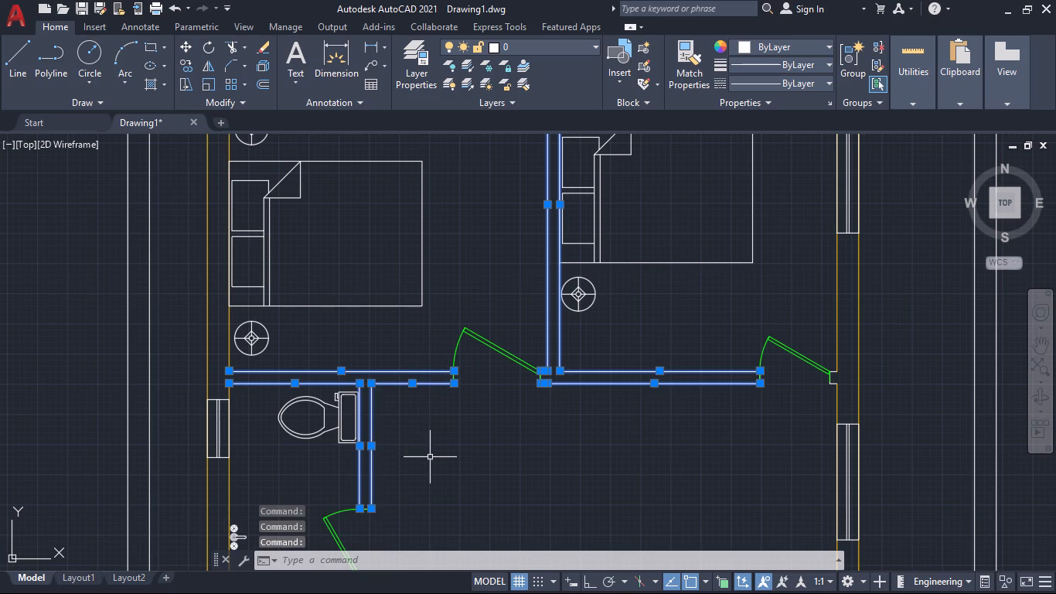
pyautogui.moveTo(431, 456); pyautogui.dragTo(545, 275, button='middle')
pyautogui.scroll(-1, 547, 278)
pyautogui.scroll(2, 419, 345)
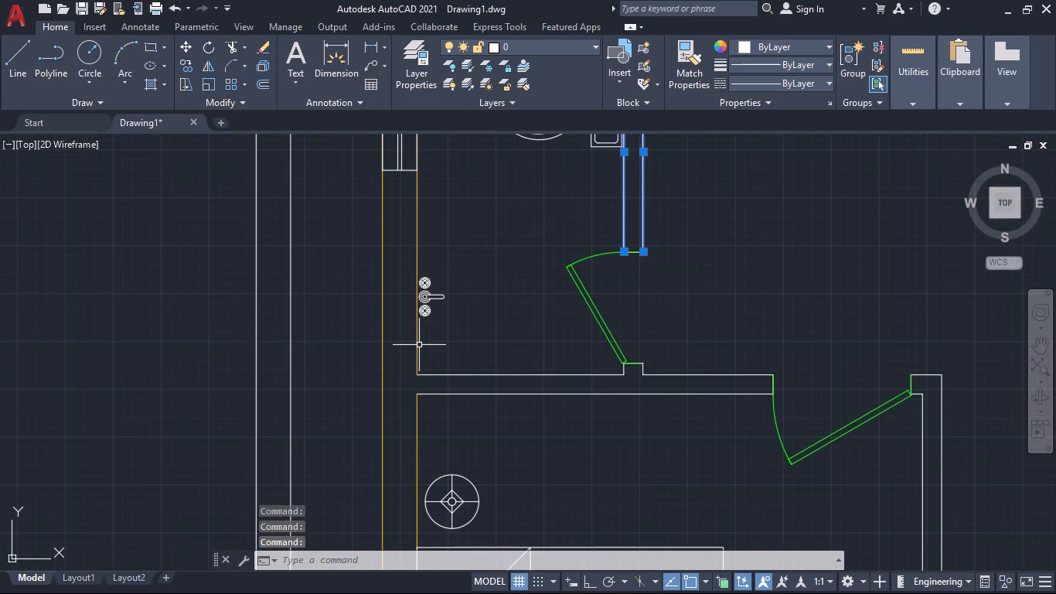
pyautogui.click(473, 376)
pyautogui.click(495, 393)
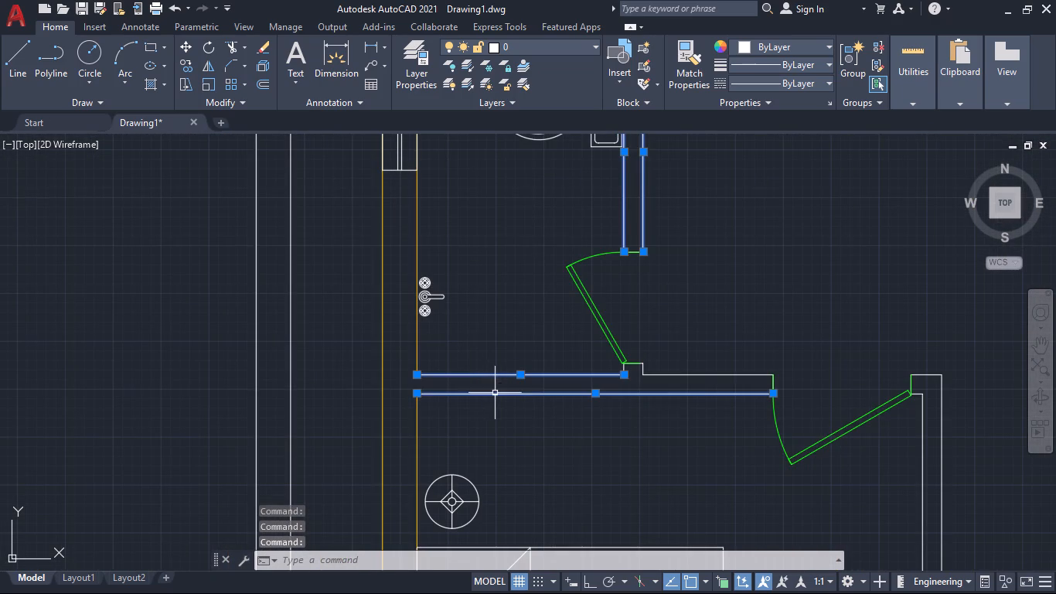
pyautogui.click(680, 375)
pyautogui.click(642, 368)
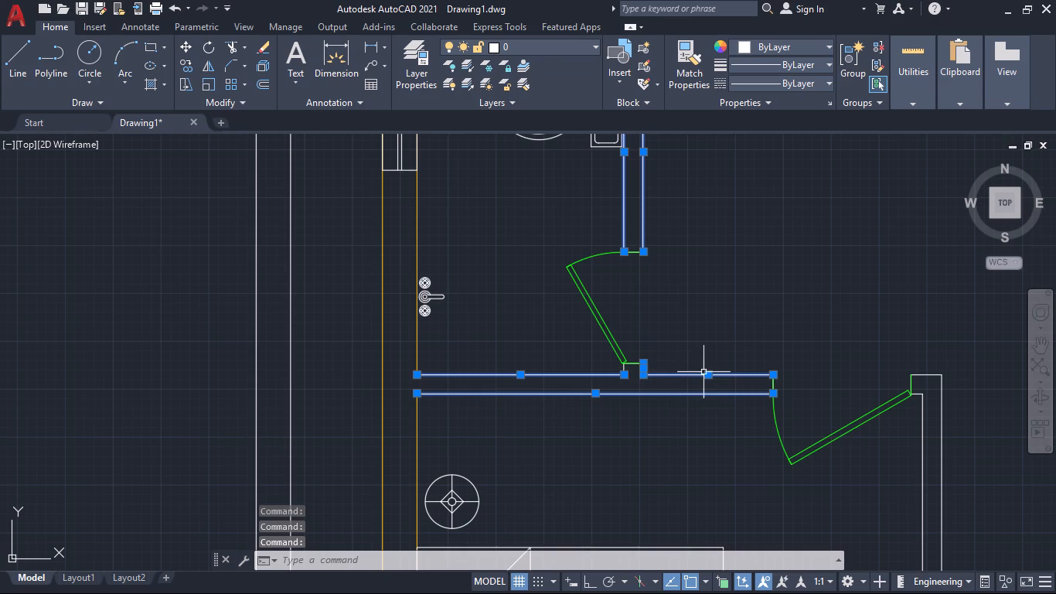
pyautogui.scroll(2, 693, 370)
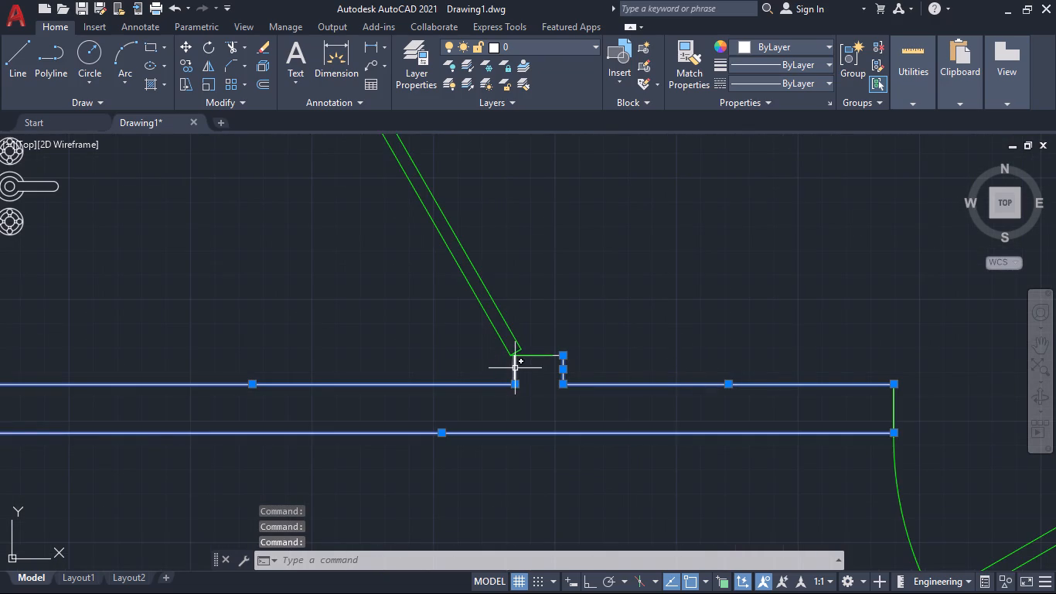
pyautogui.click(515, 368)
# Add the lines of the southwest bedroom's east and south walls, including the short wall end beside its door, to the selection.
pyautogui.scroll(-3, 663, 347)
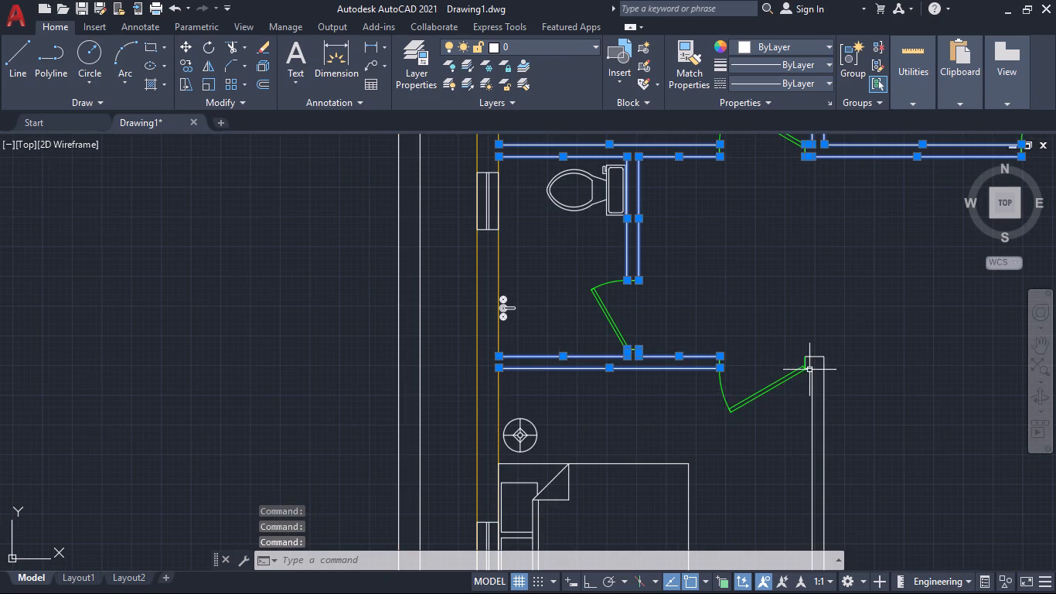
pyautogui.click(811, 355)
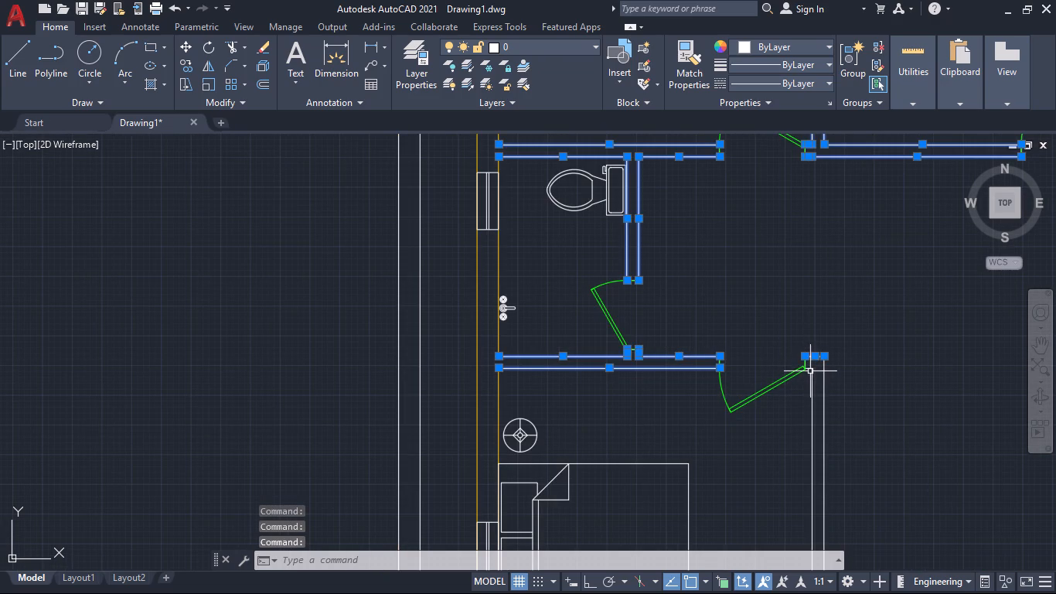
pyautogui.click(810, 370)
pyautogui.click(824, 384)
pyautogui.scroll(5, 816, 374)
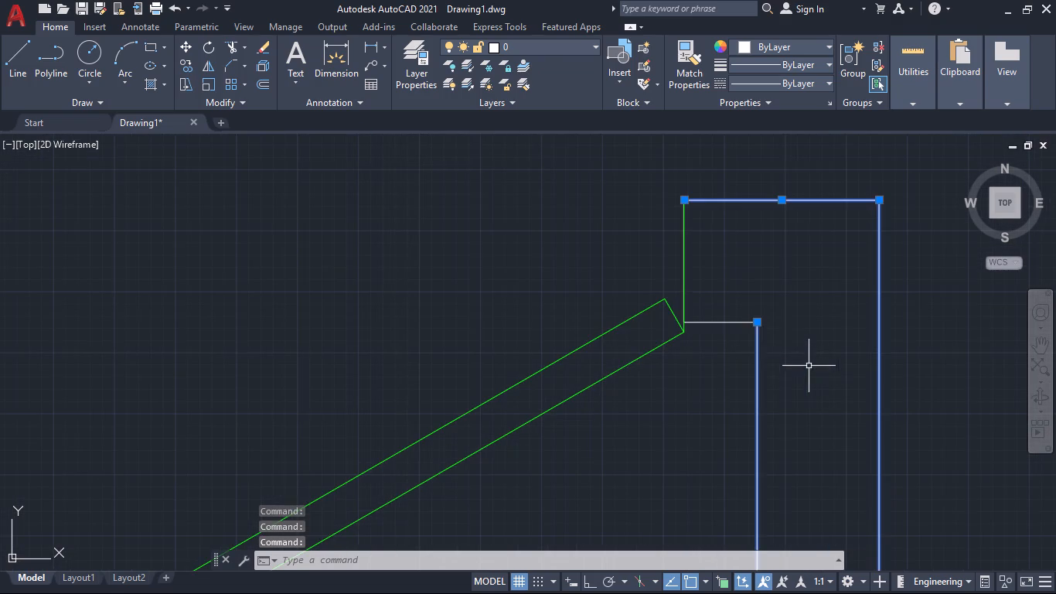
pyautogui.click(734, 323)
pyautogui.scroll(-5, 760, 368)
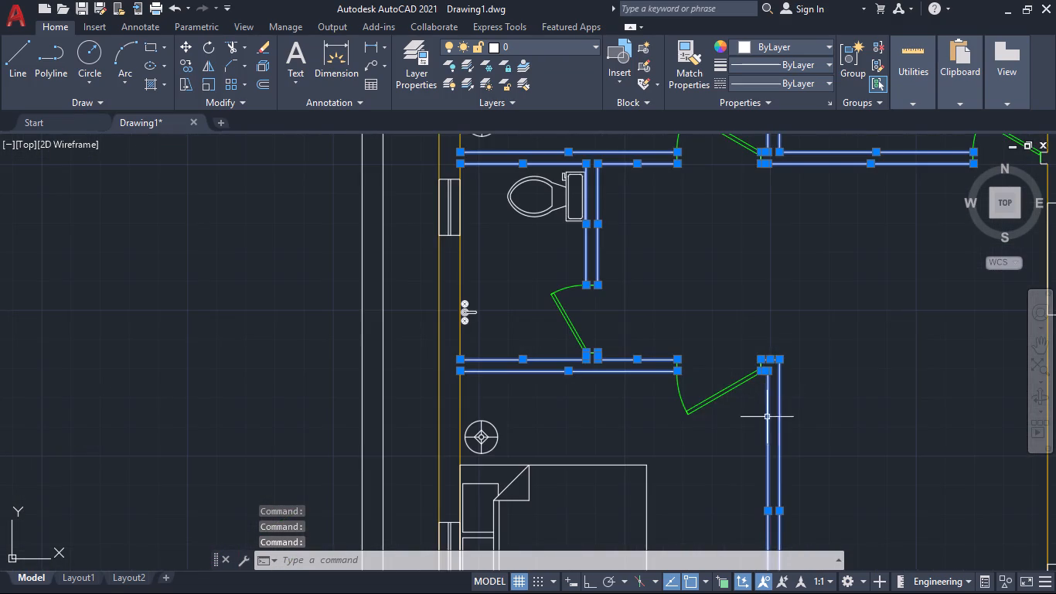
pyautogui.moveTo(744, 445); pyautogui.dragTo(775, 312, button='middle')
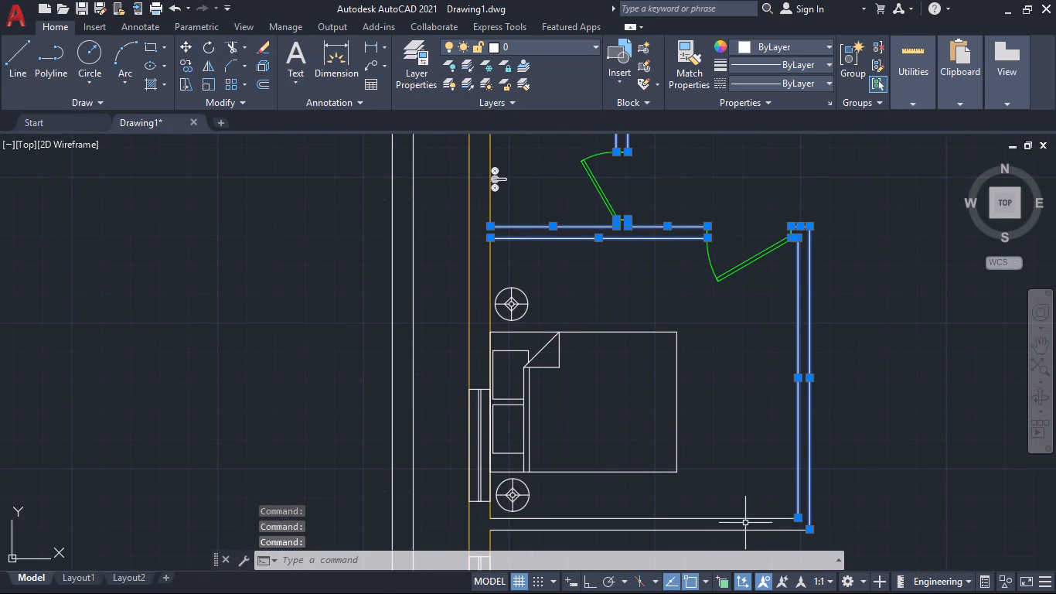
pyautogui.click(737, 517)
pyautogui.click(741, 531)
# Add the double-door room's west wall lines and its northwest wall stub, including the stub's end line, to the selection.
pyautogui.scroll(-4, 861, 449)
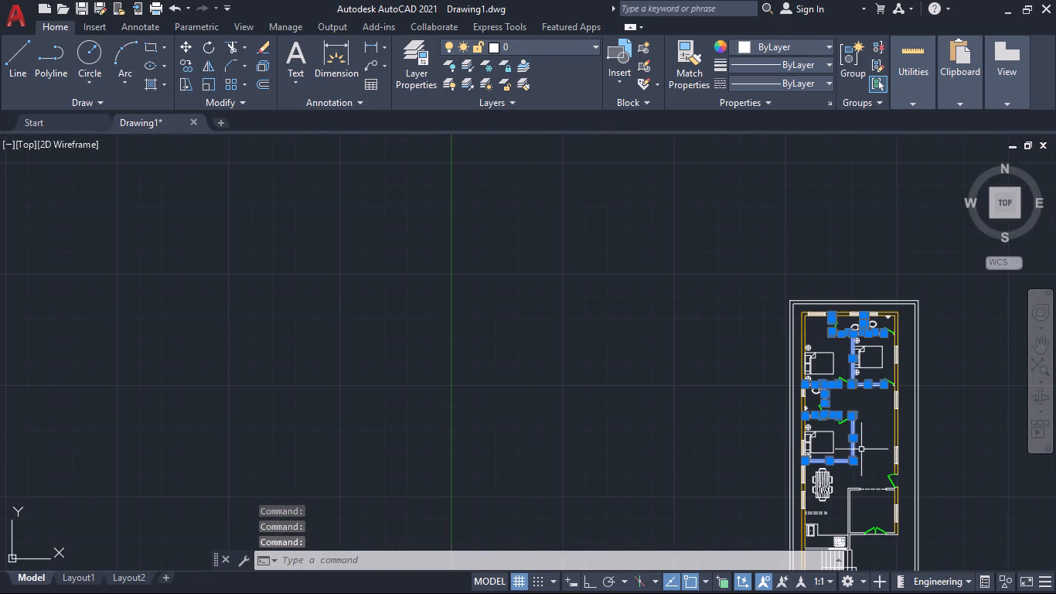
pyautogui.moveTo(873, 473); pyautogui.dragTo(829, 338, button='middle')
pyautogui.scroll(4, 807, 360)
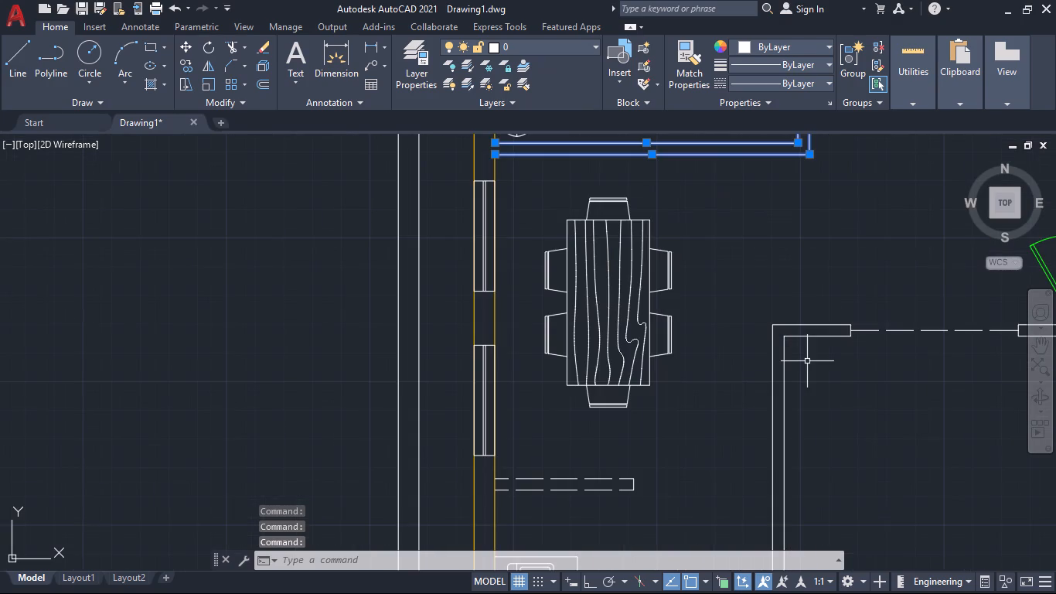
pyautogui.click(812, 336)
pyautogui.click(819, 324)
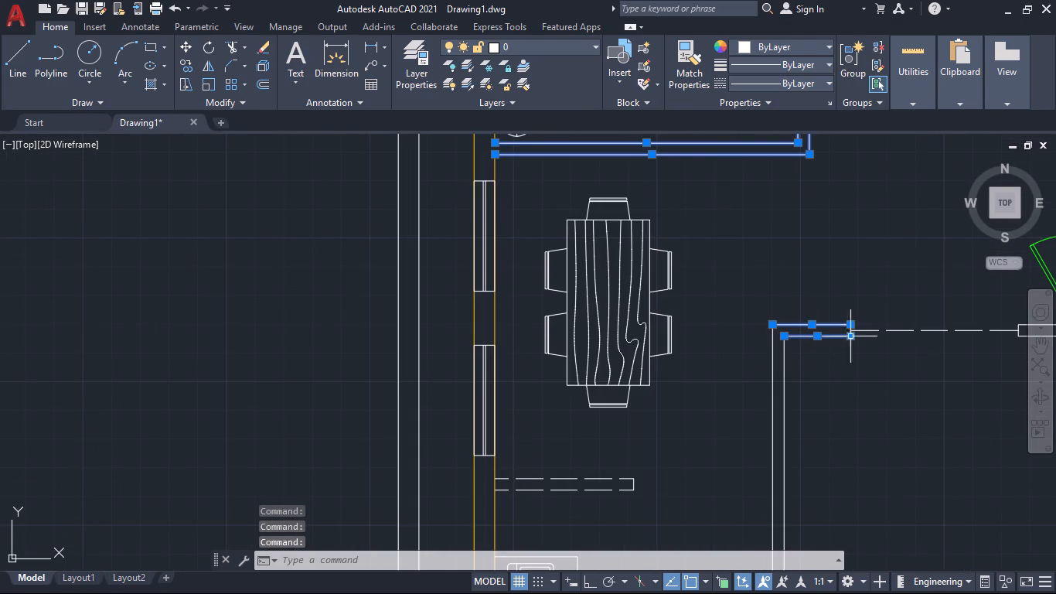
pyautogui.scroll(5, 854, 333)
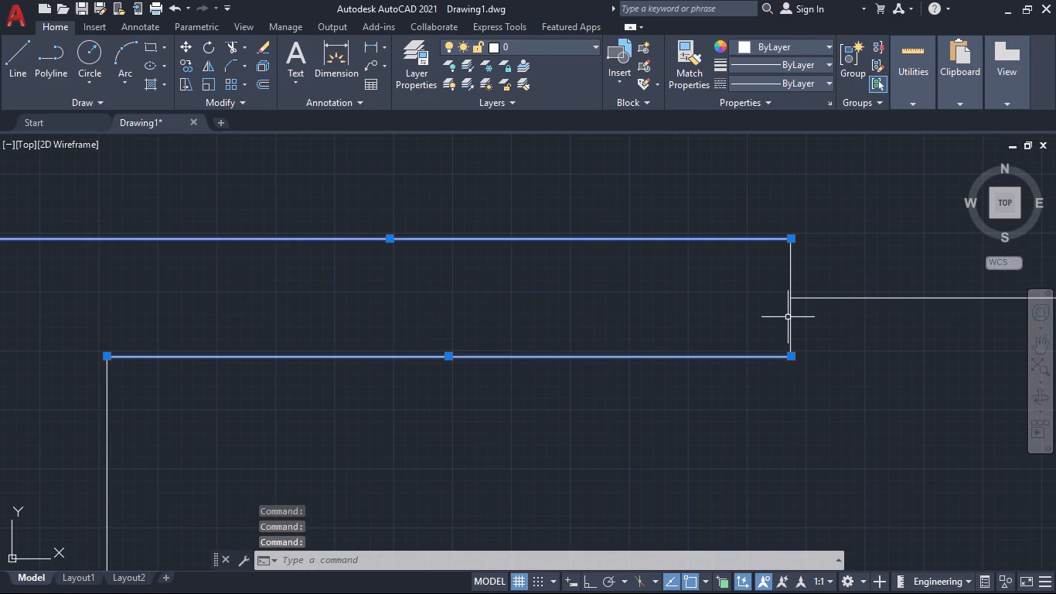
pyautogui.click(791, 318)
pyautogui.scroll(-2, 451, 328)
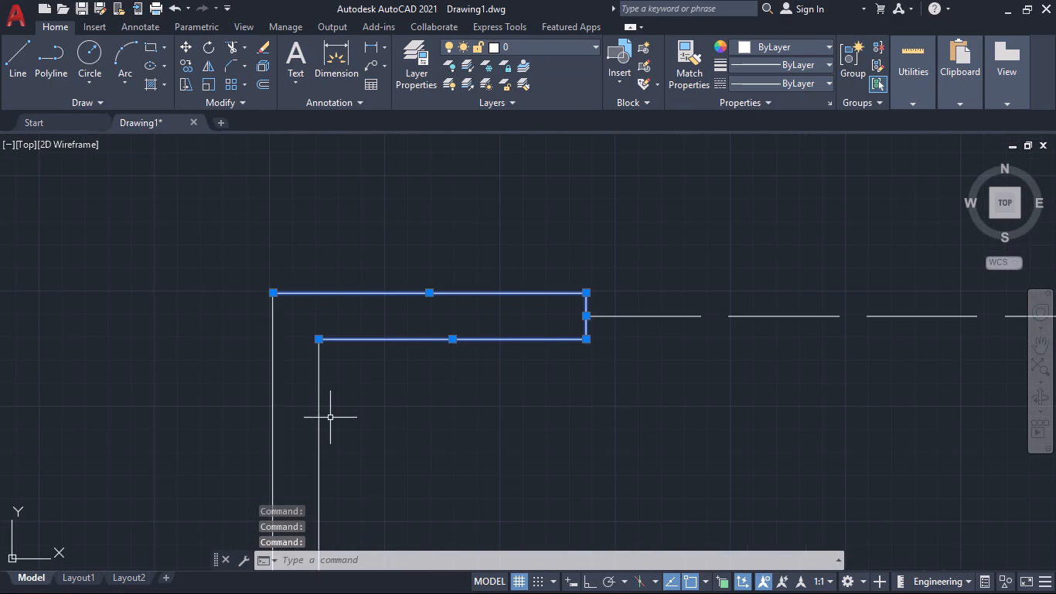
pyautogui.click(319, 422)
pyautogui.click(273, 413)
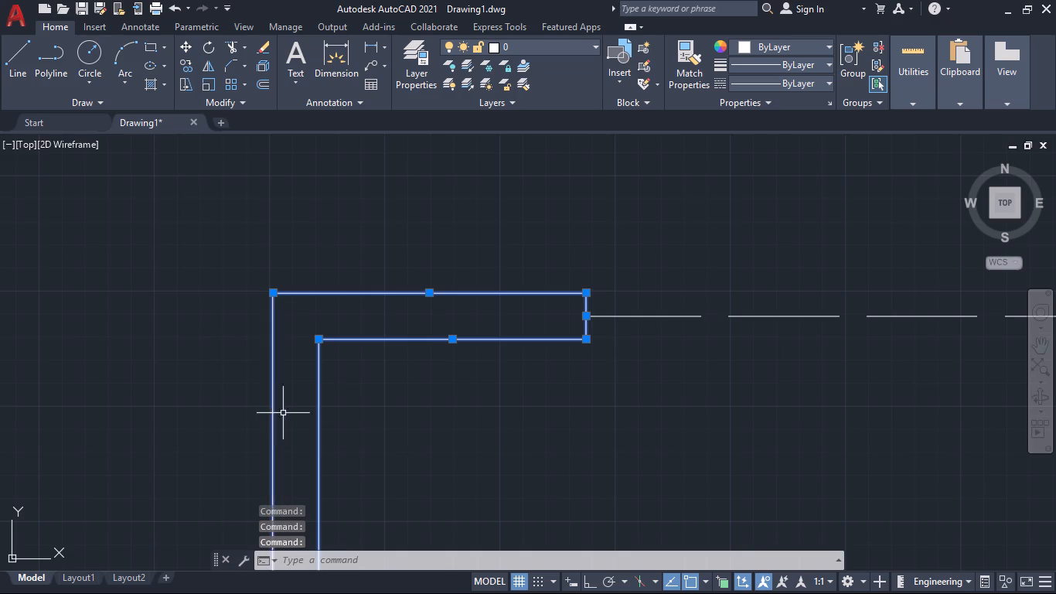
# Add the northeast wall stub's lines, end line and short return beside the door to the selection, leaving the dashed opening line out.
pyautogui.scroll(-5, 436, 418)
pyautogui.moveTo(635, 449); pyautogui.dragTo(596, 416, button='middle')
pyautogui.scroll(1, 635, 449)
pyautogui.scroll(3, 642, 364)
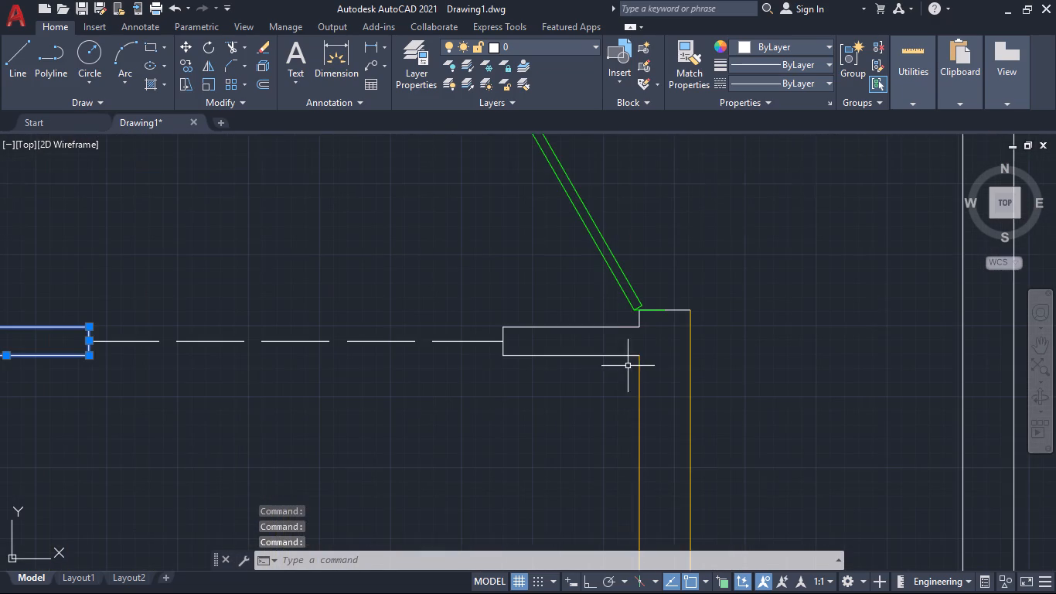
pyautogui.click(609, 326)
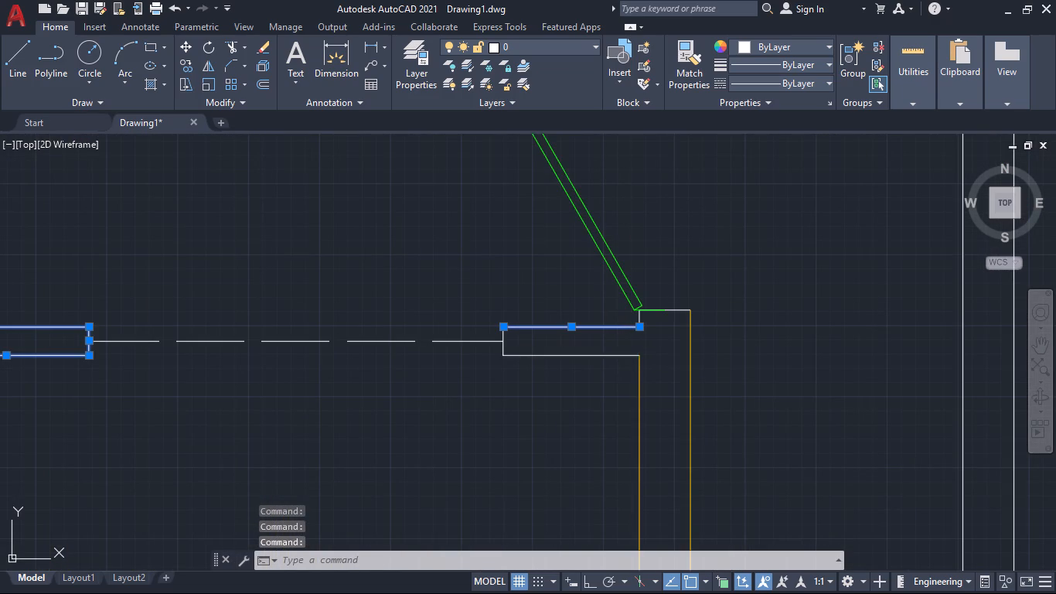
pyautogui.click(620, 358)
pyautogui.click(621, 357)
pyautogui.click(622, 355)
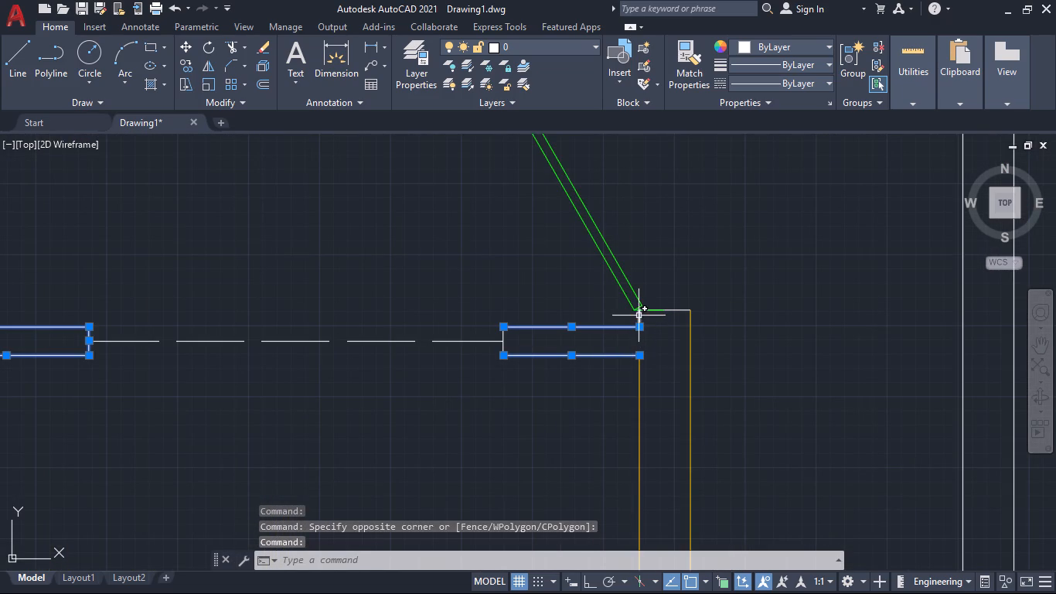
pyautogui.click(639, 316)
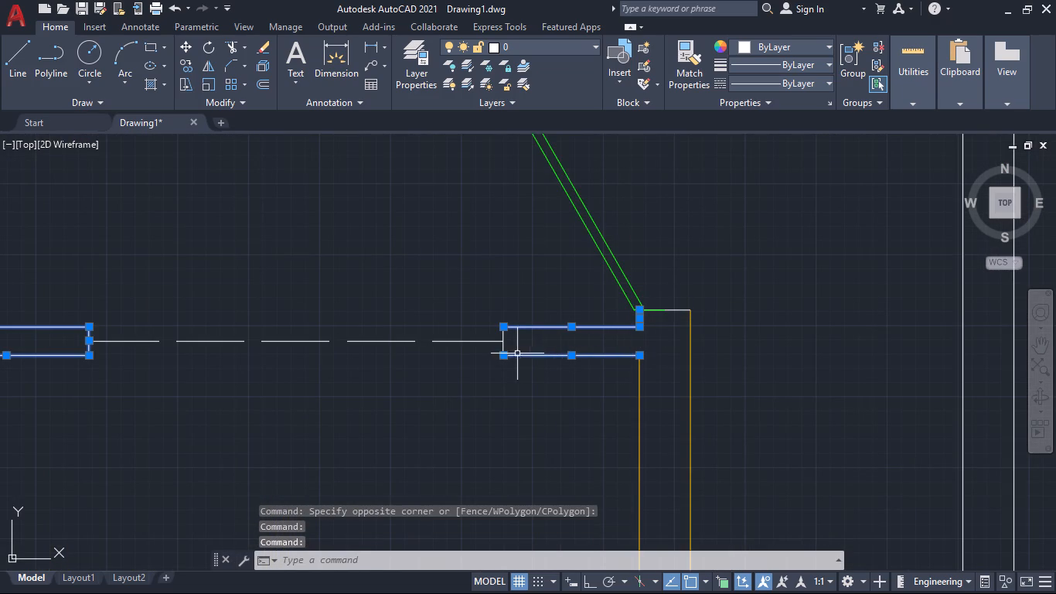
pyautogui.click(505, 343)
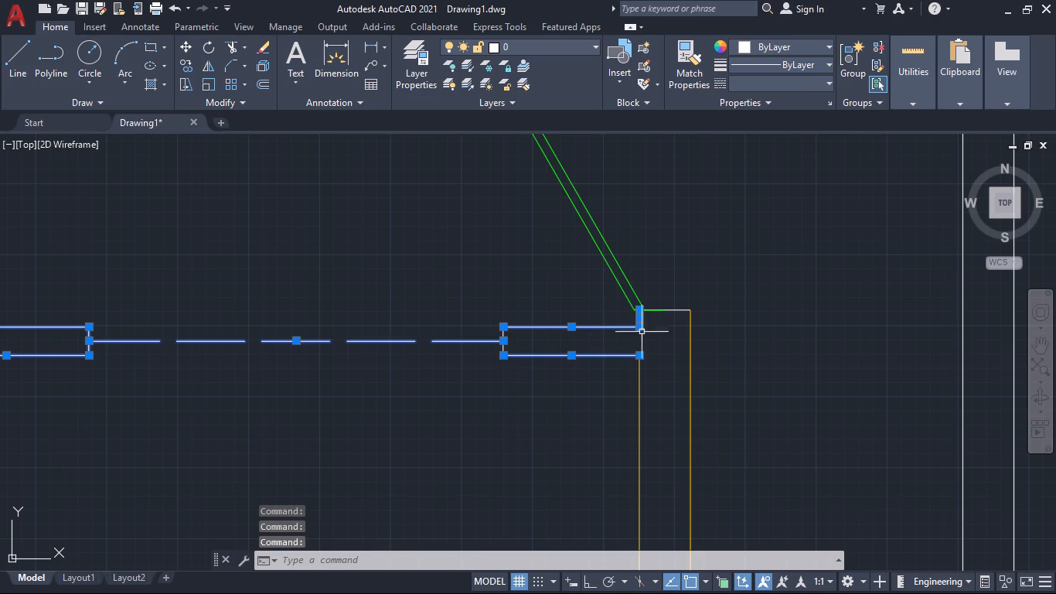
pyautogui.keyDown('shift'); pyautogui.click(482, 340); pyautogui.keyUp('shift')
pyautogui.scroll(4, 504, 344)
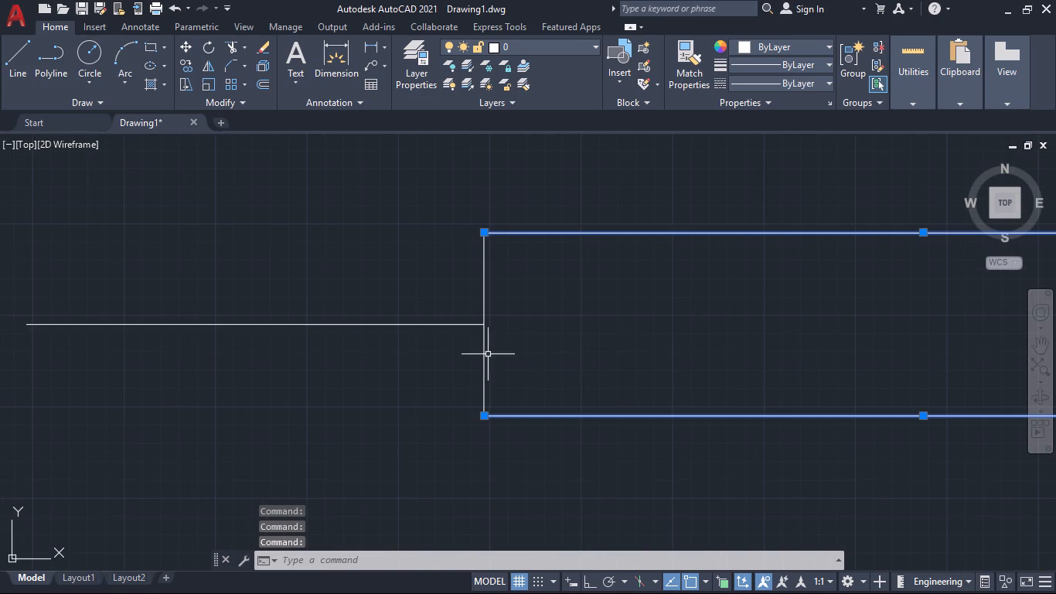
pyautogui.click(484, 357)
# Add both south wall lines west of the double door and the kitchen east wall's outer line to the selection.
pyautogui.scroll(-3, 639, 359)
pyautogui.scroll(4, 891, 307)
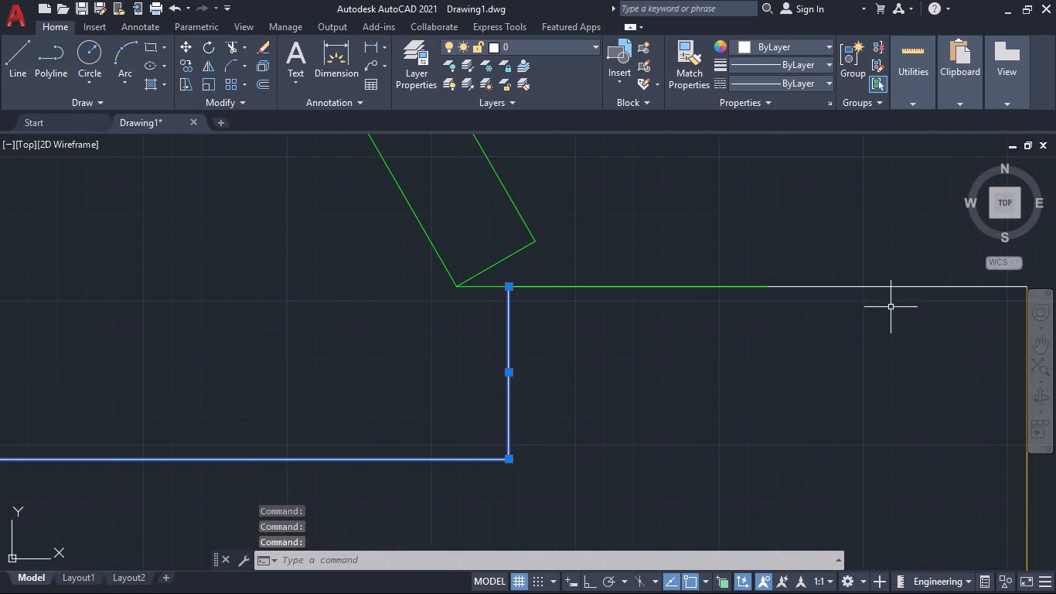
pyautogui.scroll(-4, 832, 358)
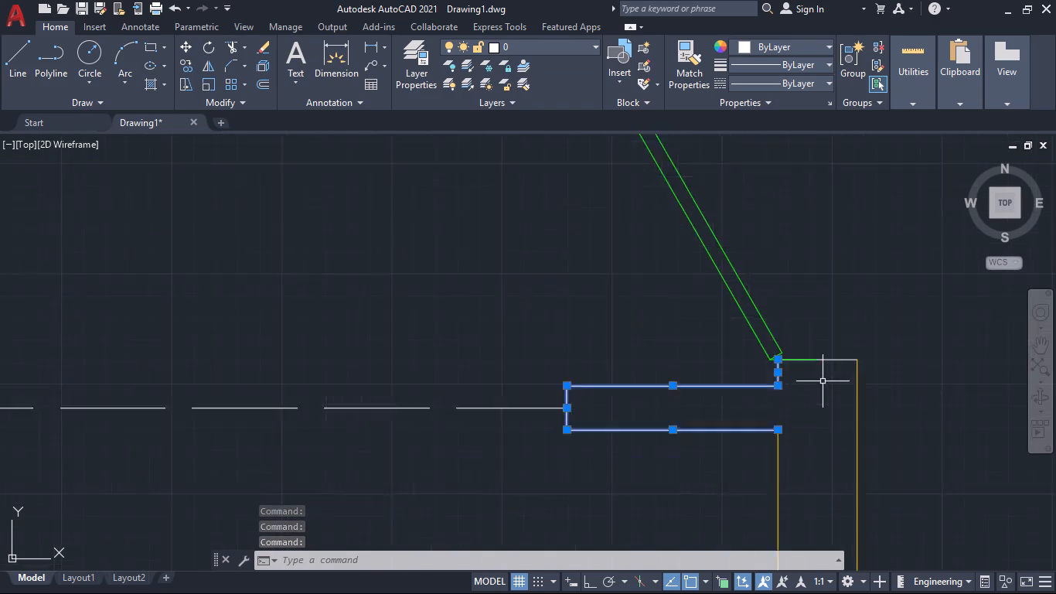
pyautogui.scroll(-2, 823, 381)
pyautogui.moveTo(695, 471); pyautogui.dragTo(661, 356, button='middle')
pyautogui.scroll(-1, 664, 368)
pyautogui.moveTo(689, 417); pyautogui.dragTo(757, 287, button='middle')
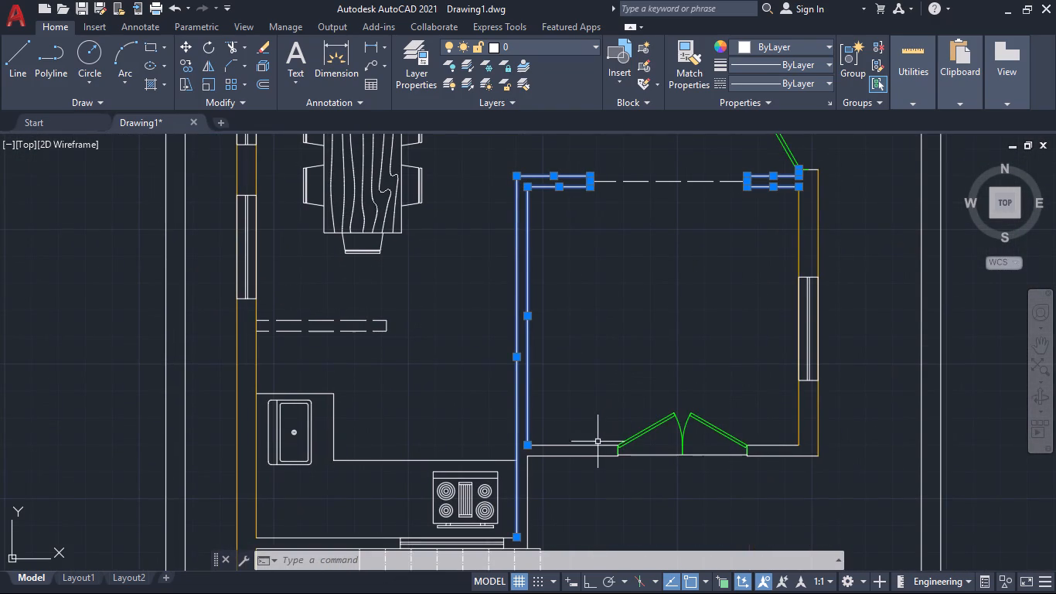
pyautogui.click(595, 445)
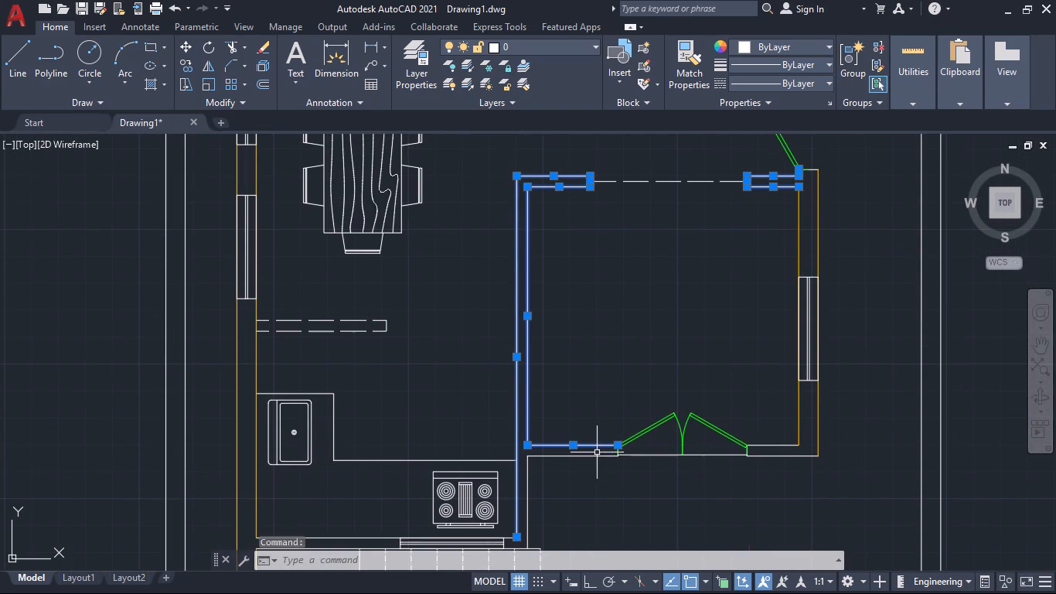
pyautogui.click(598, 456)
pyautogui.click(526, 505)
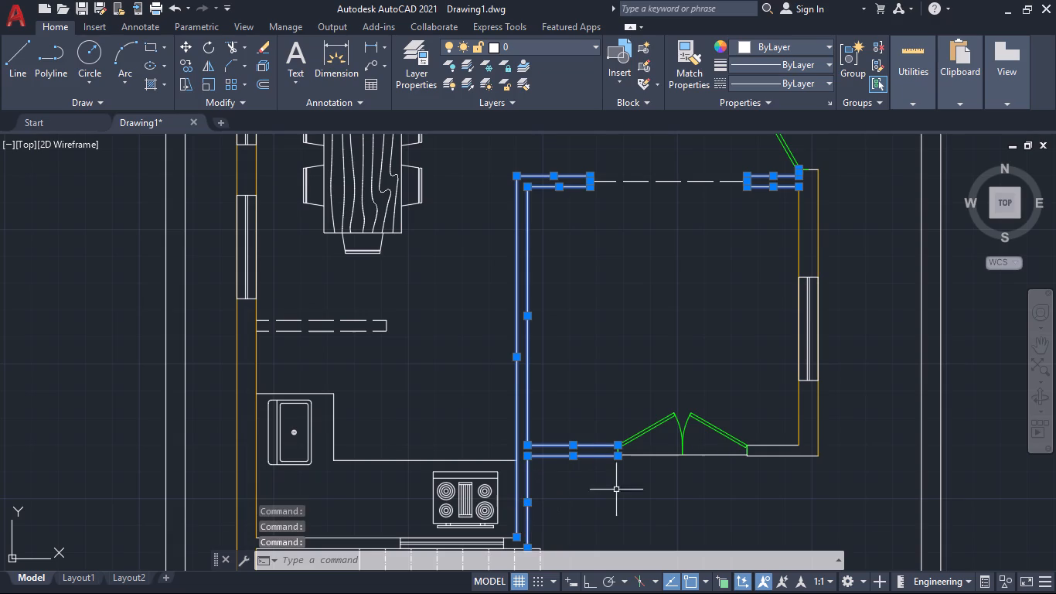
# Add the short end line of the south wall on the west side of the double door to the selection.
pyautogui.scroll(6, 643, 468)
pyautogui.moveTo(489, 383); pyautogui.dragTo(734, 453, button='middle')
pyautogui.scroll(1, 629, 429)
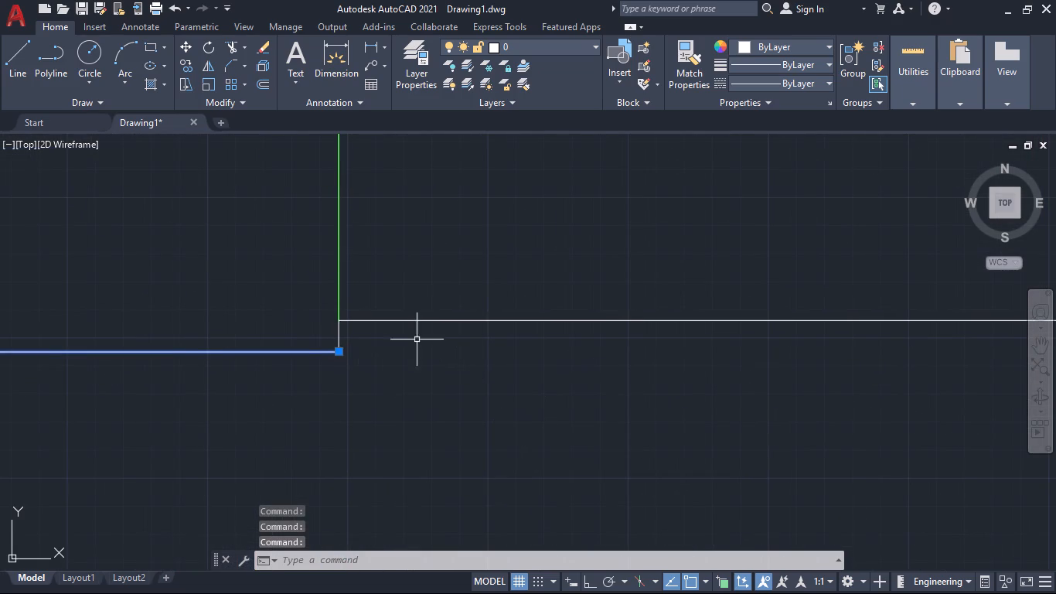
pyautogui.click(338, 340)
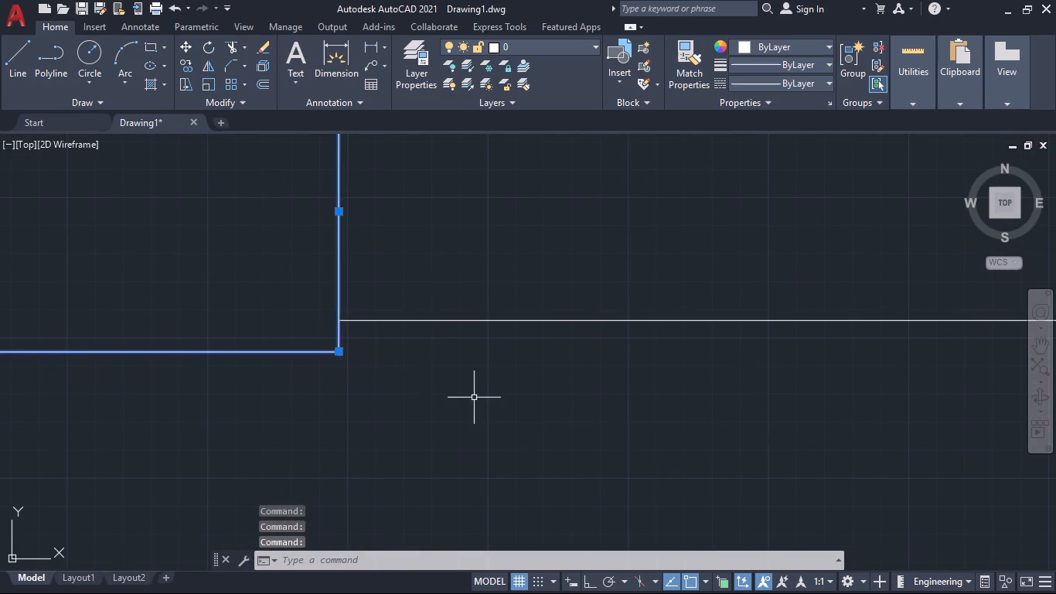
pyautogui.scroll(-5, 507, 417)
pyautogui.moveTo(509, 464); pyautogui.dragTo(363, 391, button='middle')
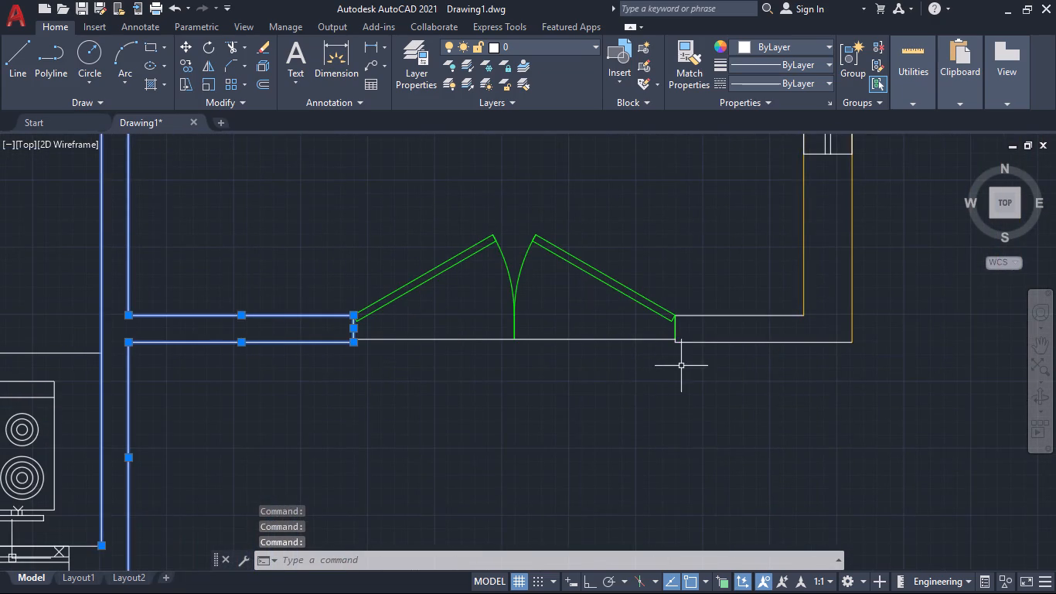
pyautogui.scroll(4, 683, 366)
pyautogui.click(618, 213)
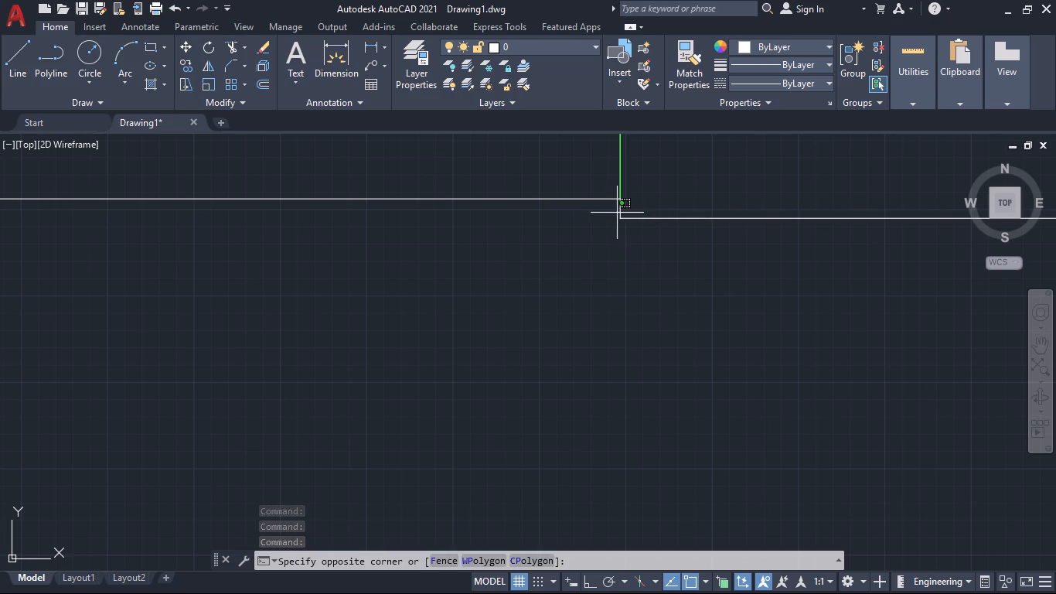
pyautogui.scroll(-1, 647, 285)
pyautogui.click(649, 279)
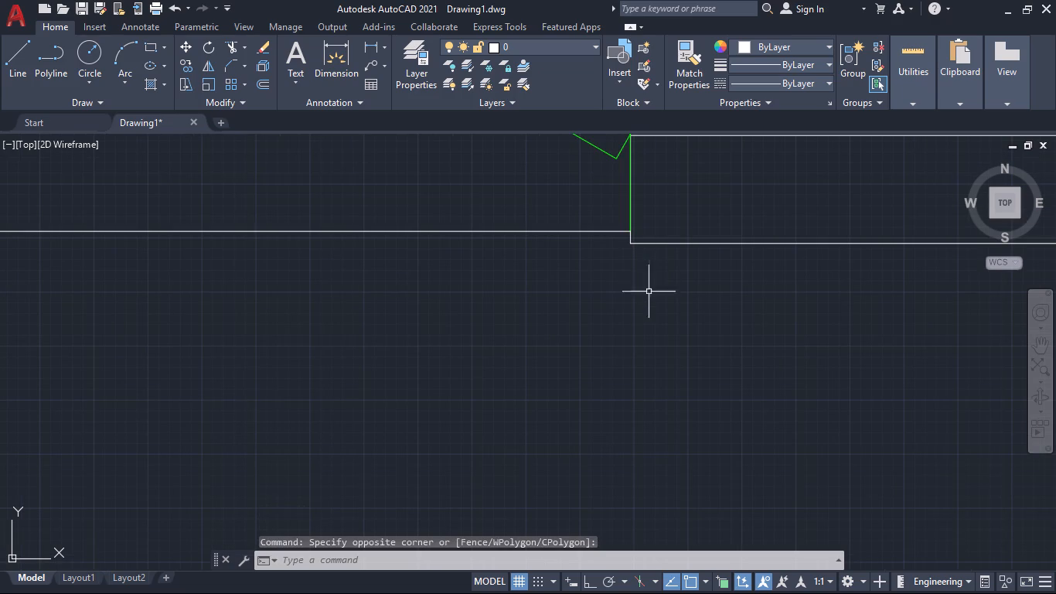
# Add both lines and the short end line of the south wall east of the double door to the selection.
pyautogui.scroll(-1, 662, 336)
pyautogui.moveTo(648, 372); pyautogui.dragTo(483, 442, button='middle')
pyautogui.scroll(-5, 662, 363)
pyautogui.scroll(-2, 683, 432)
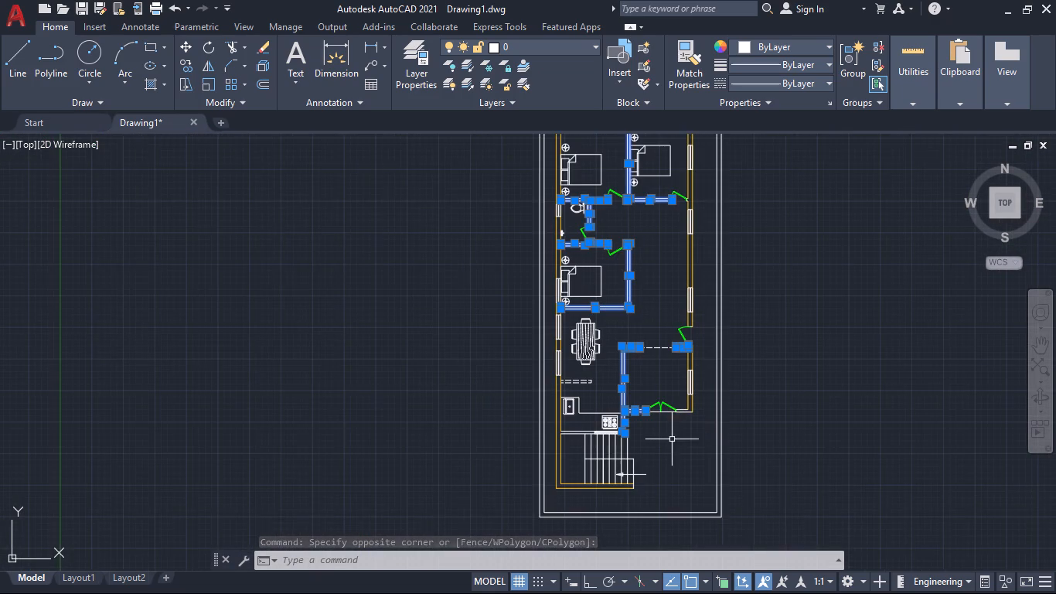
pyautogui.moveTo(670, 439); pyautogui.dragTo(673, 394, button='middle')
pyautogui.scroll(5, 687, 358)
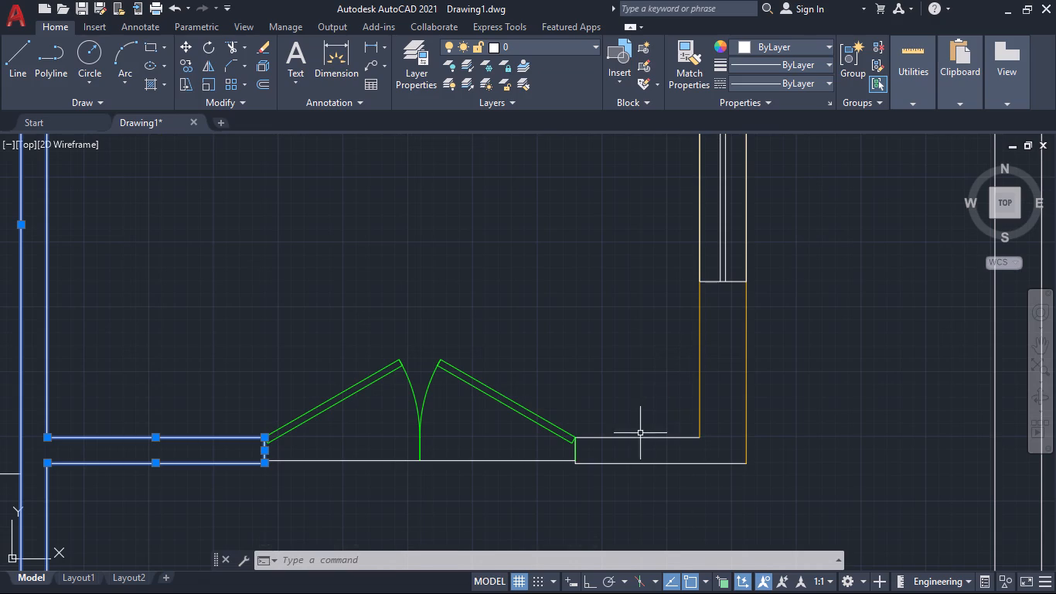
pyautogui.click(643, 435)
pyautogui.click(650, 466)
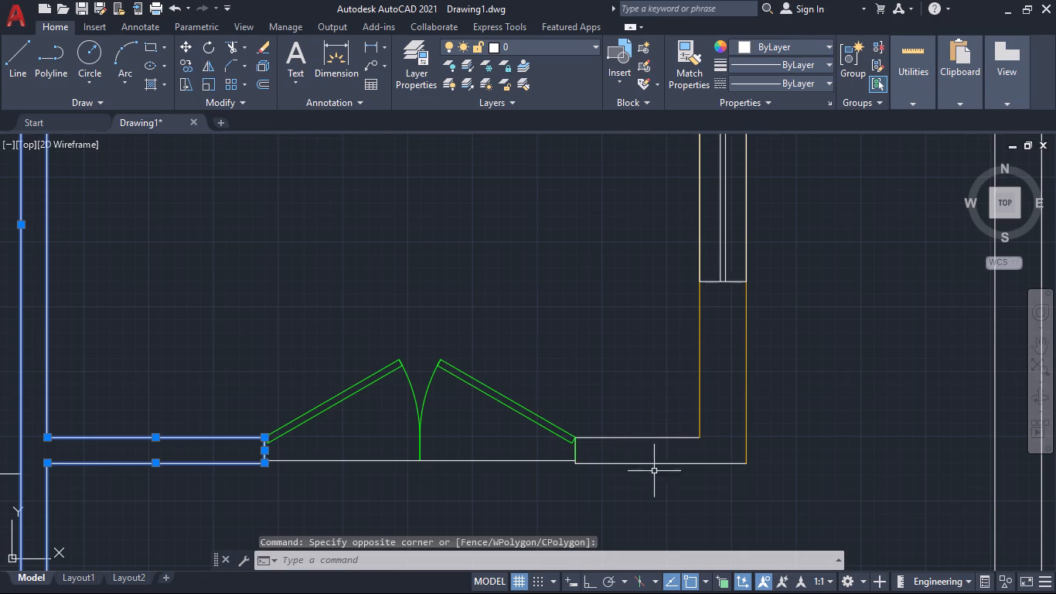
pyautogui.click(661, 477)
pyautogui.click(663, 432)
pyautogui.click(667, 436)
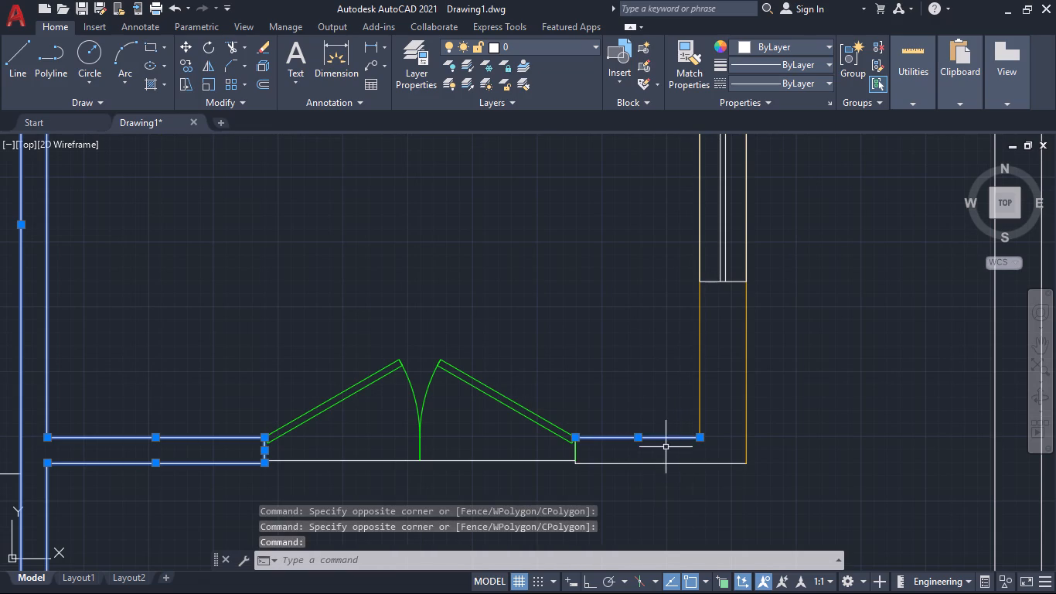
pyautogui.click(672, 465)
pyautogui.scroll(5, 576, 467)
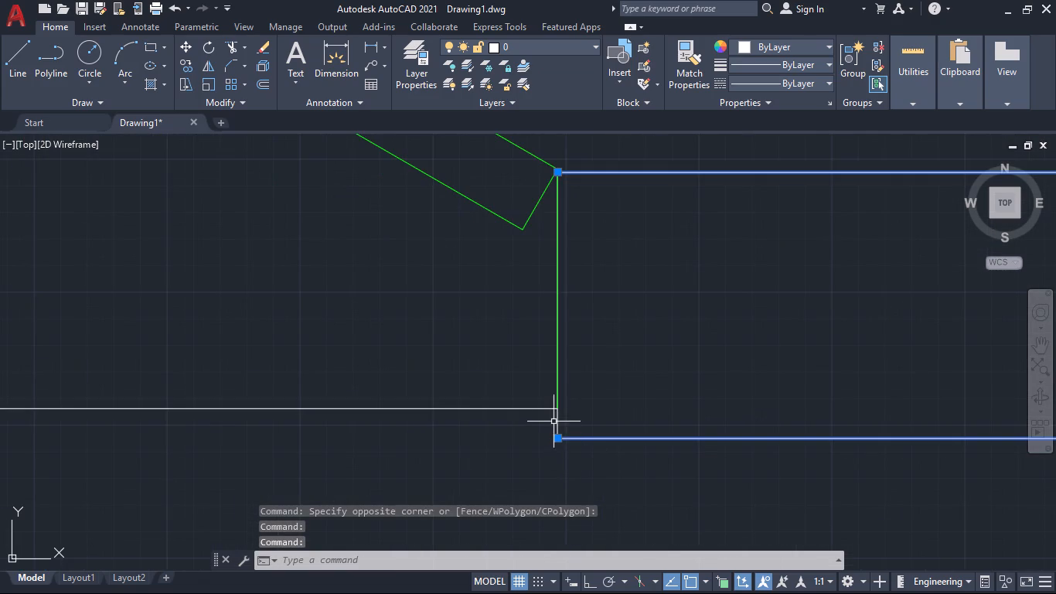
pyautogui.click(559, 425)
pyautogui.scroll(-5, 529, 422)
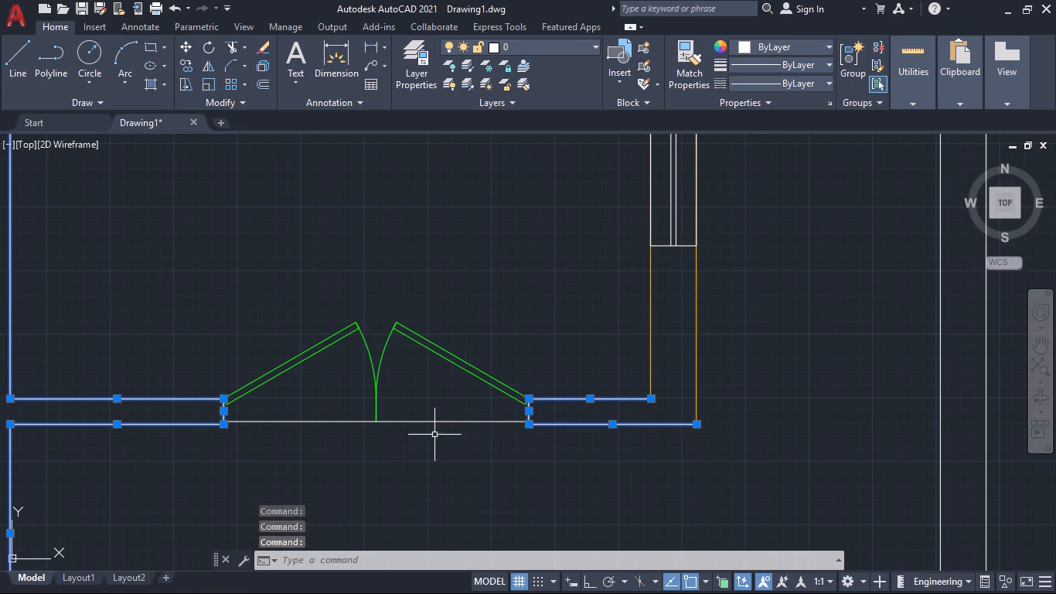
# Add both lines of the kitchen's south wall, above the staircase, to the selection.
pyautogui.scroll(-3, 441, 442)
pyautogui.moveTo(447, 474); pyautogui.dragTo(661, 381, button='middle')
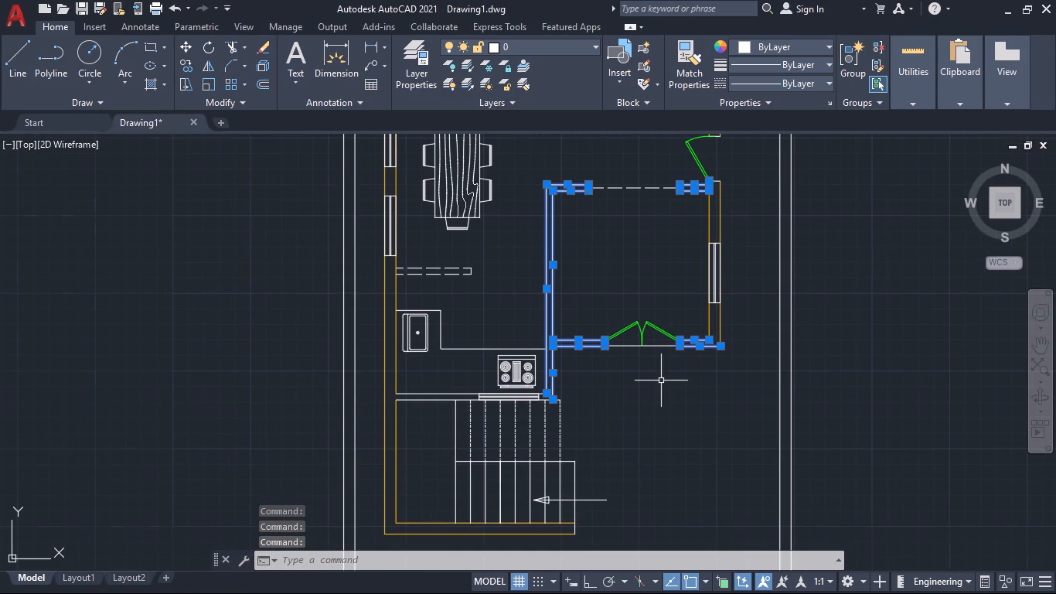
pyautogui.scroll(2, 438, 387)
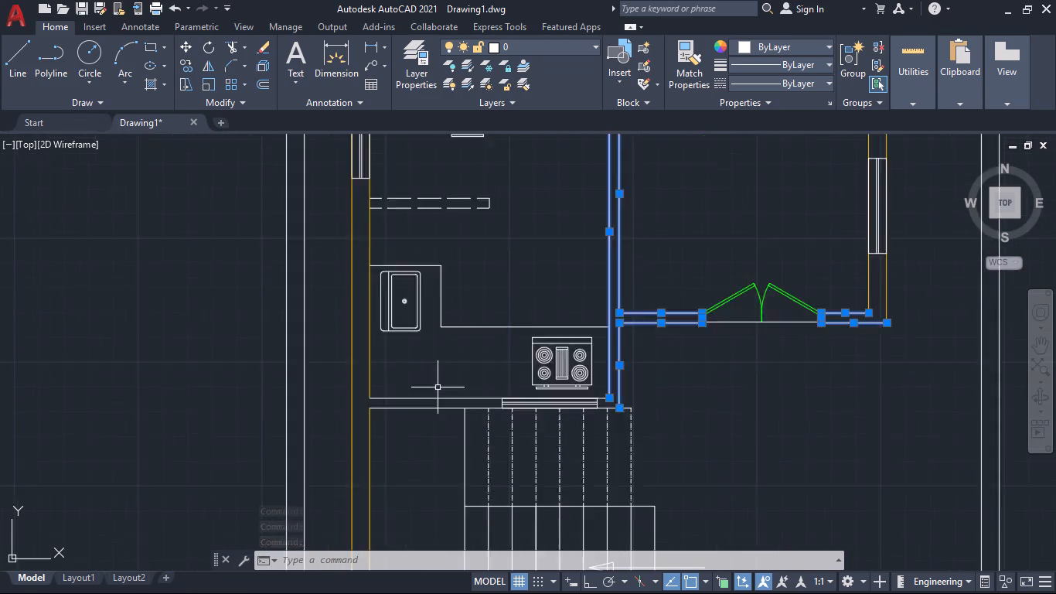
pyautogui.scroll(2, 438, 387)
pyautogui.click(429, 435)
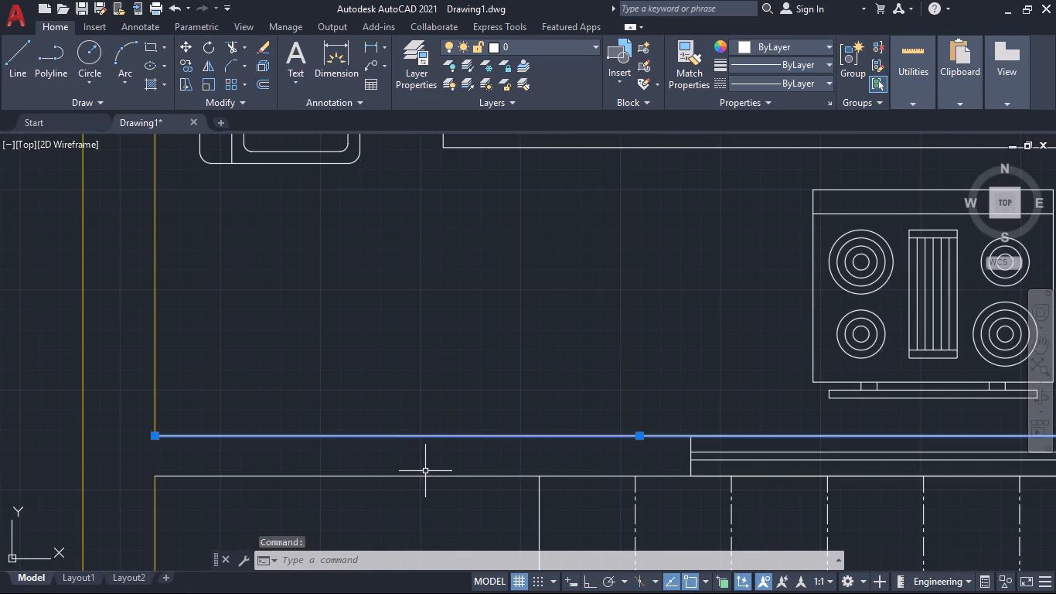
pyautogui.click(433, 476)
# Assign all the selected interior wall lines to the inner wall layer and clear the selection.
pyautogui.scroll(-4, 475, 468)
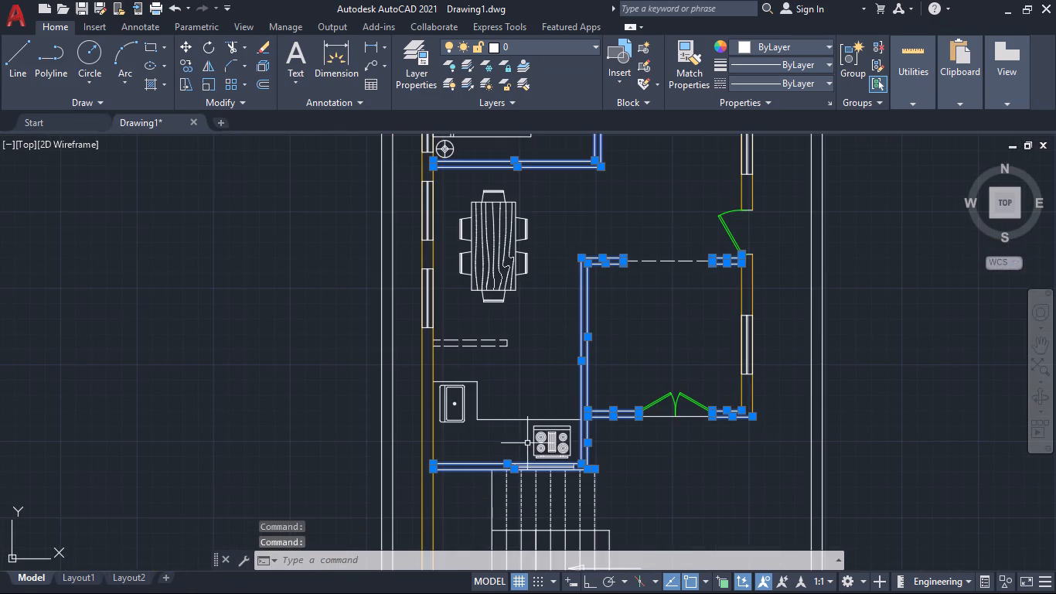
pyautogui.scroll(-2, 657, 472)
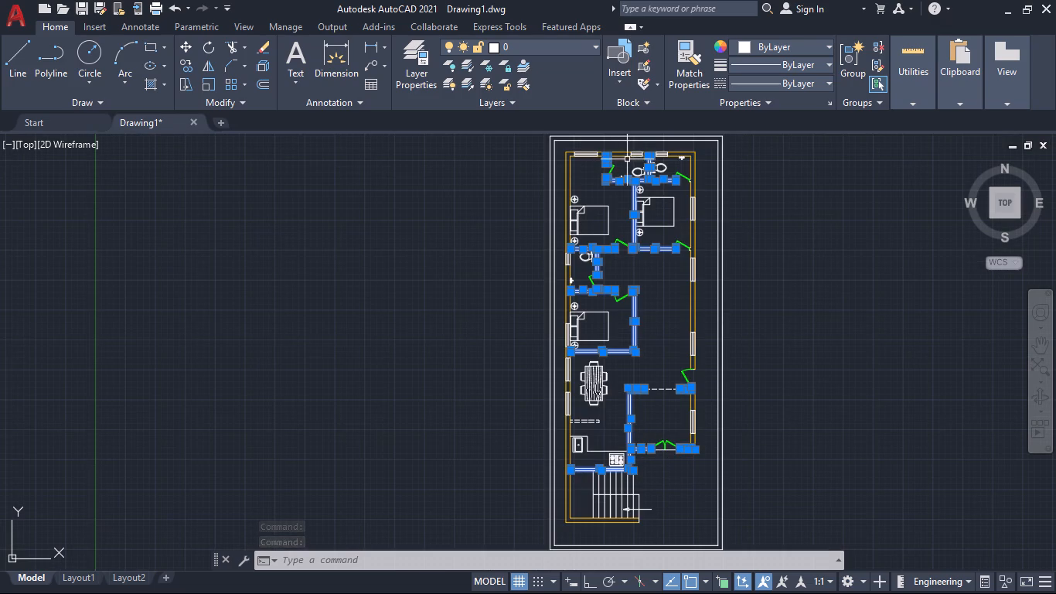
pyautogui.click(594, 43)
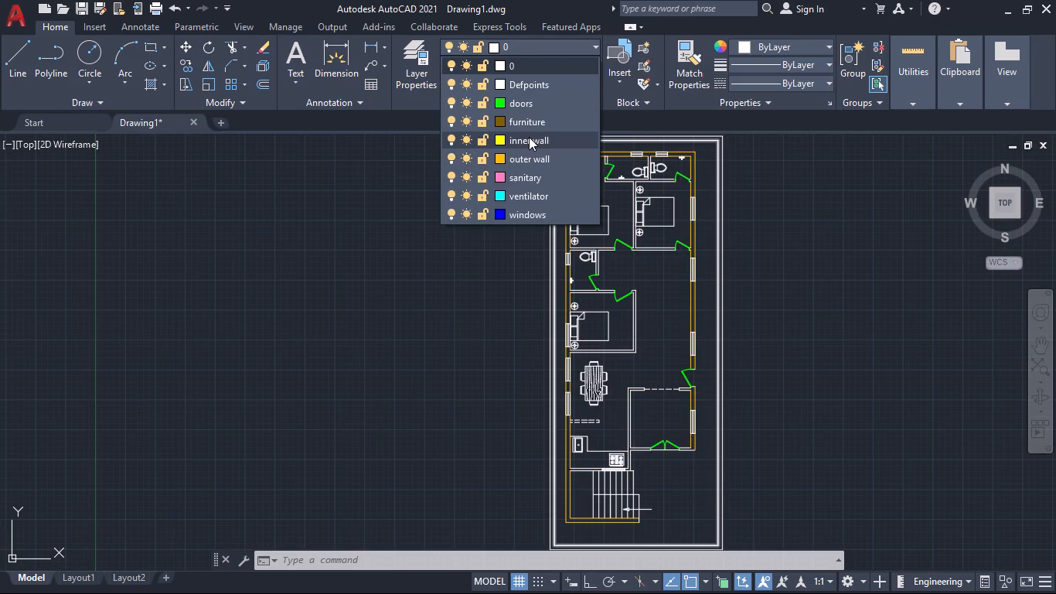
pyautogui.click(529, 137)
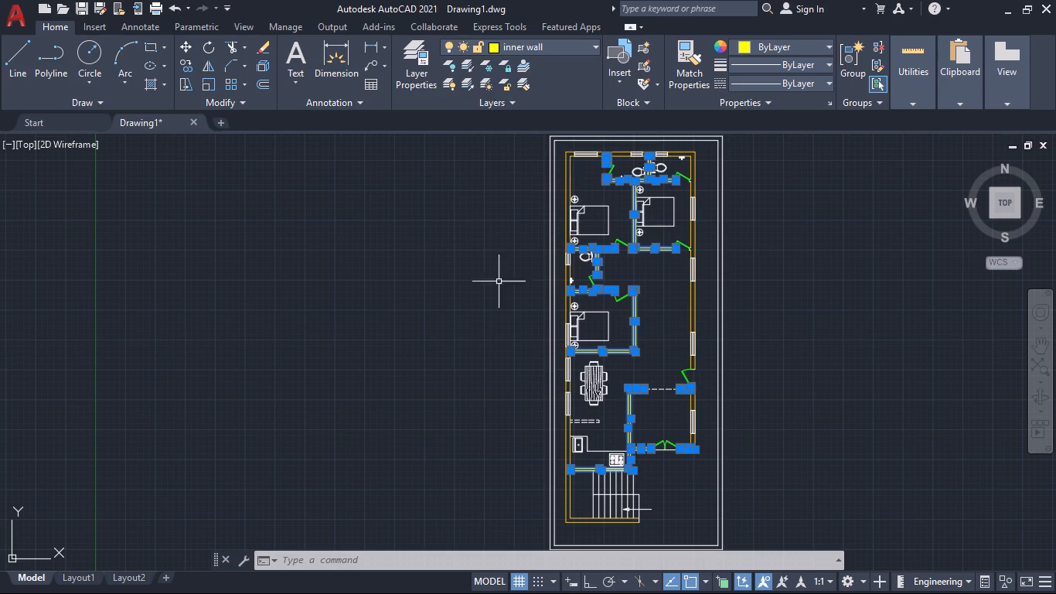
pyautogui.press('Escape')
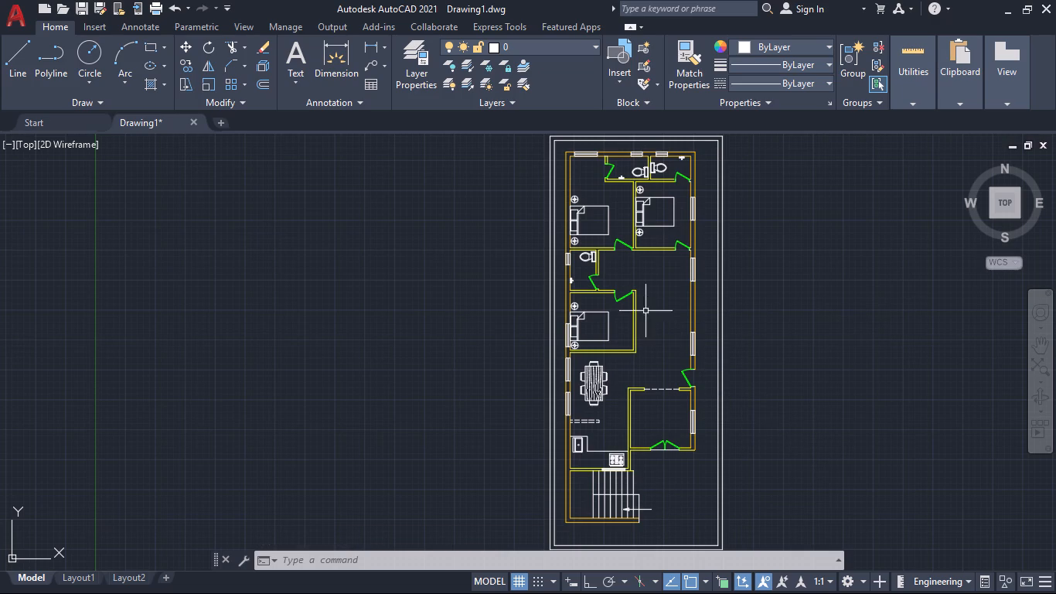
# Select the toilets and tap fixtures in the two adjoining bathrooms at the north end of the house.
pyautogui.moveTo(660, 284); pyautogui.dragTo(712, 364, button='middle')
pyautogui.scroll(3, 720, 235)
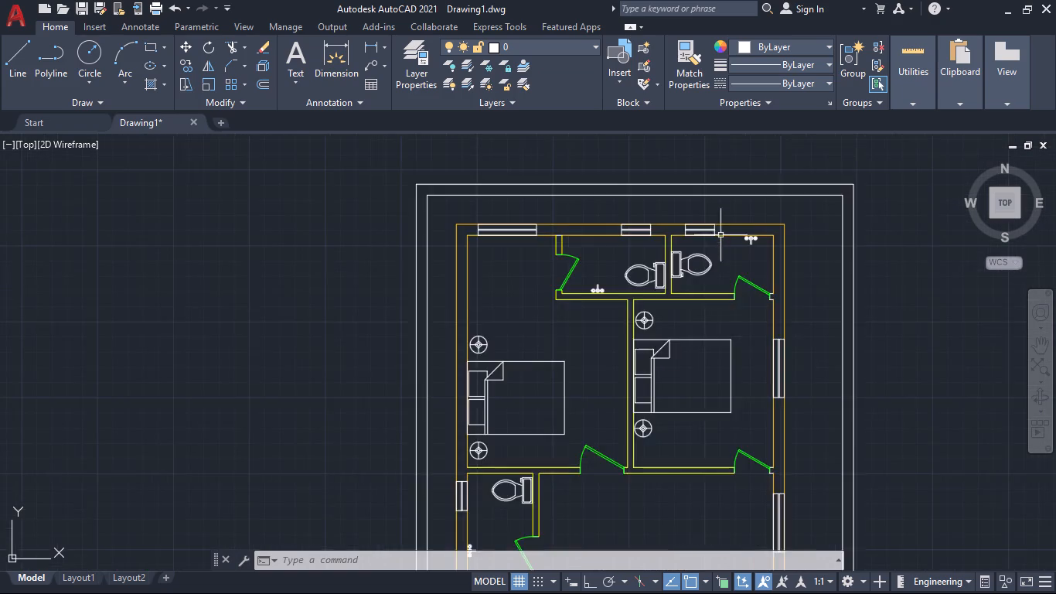
pyautogui.scroll(1, 720, 235)
pyautogui.click(792, 242)
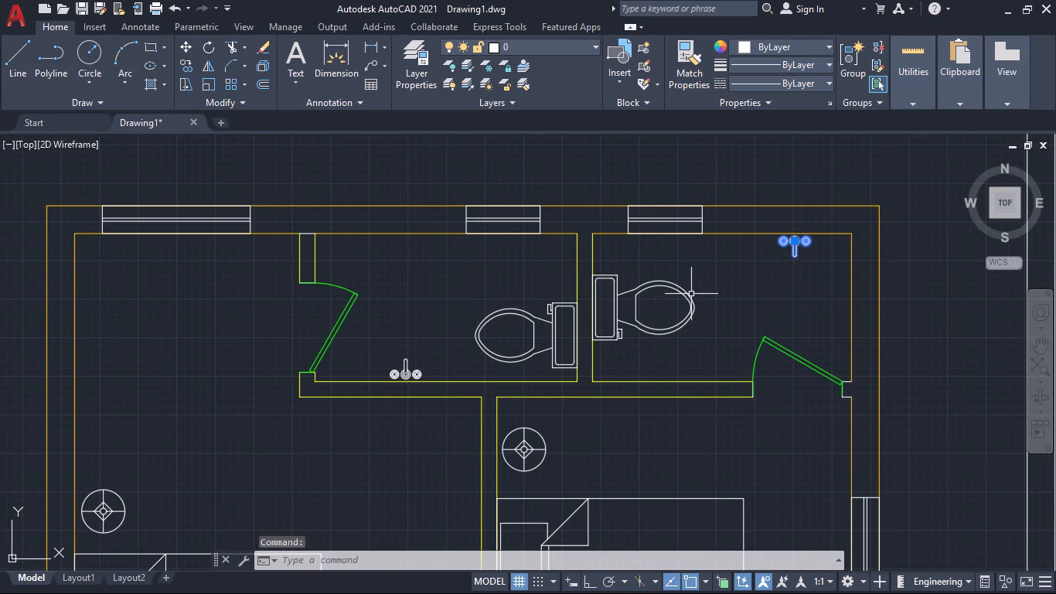
pyautogui.click(686, 295)
pyautogui.click(524, 309)
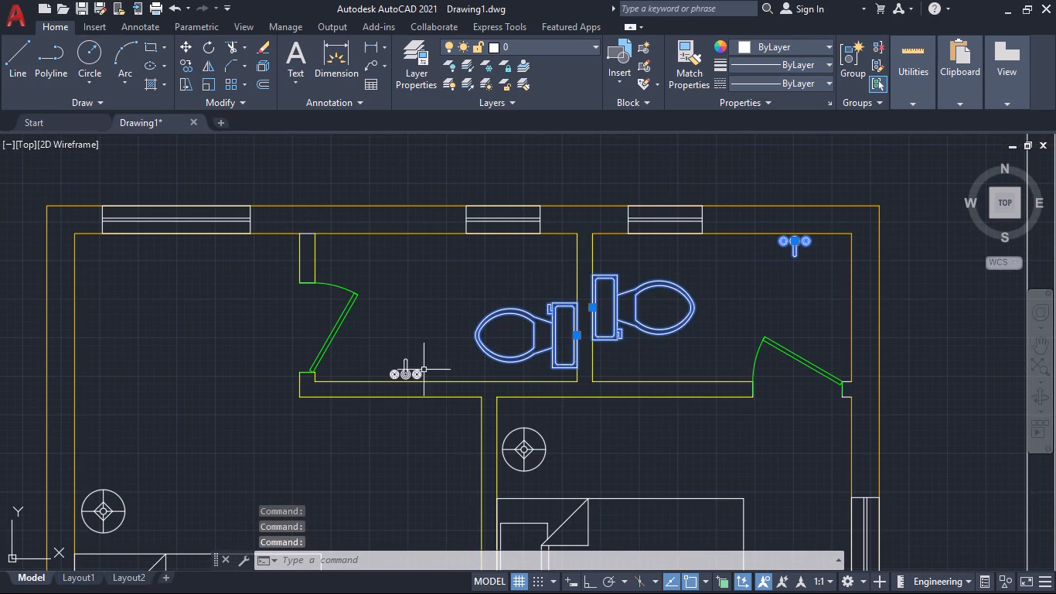
pyautogui.click(413, 374)
# Add the toilet and tap fixture of the west-side bathroom between the bedrooms to the selection.
pyautogui.scroll(-1, 398, 357)
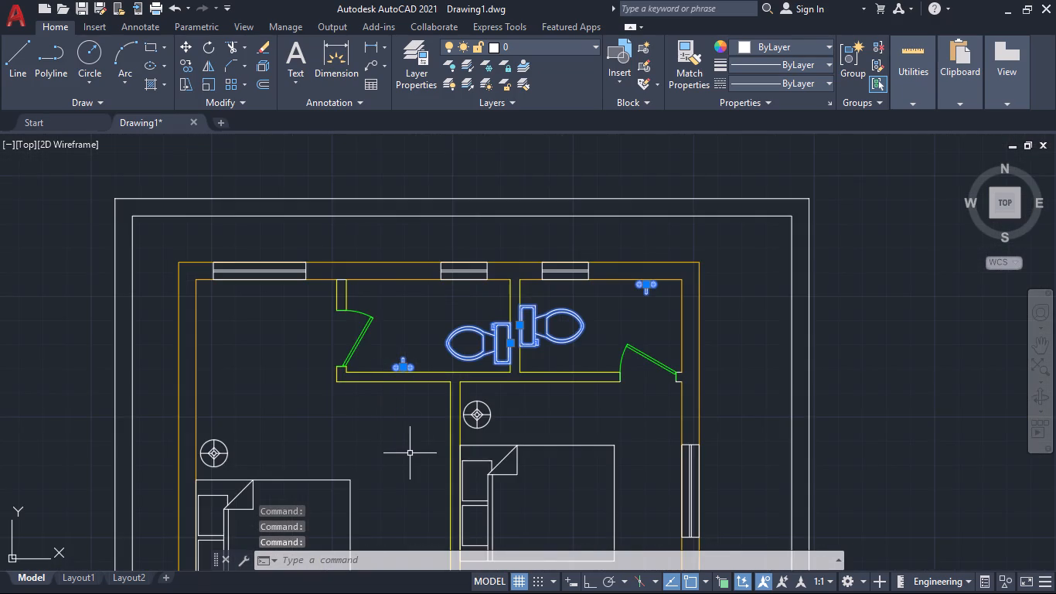
pyautogui.scroll(-1, 410, 454)
pyautogui.moveTo(410, 454); pyautogui.dragTo(556, 259, button='middle')
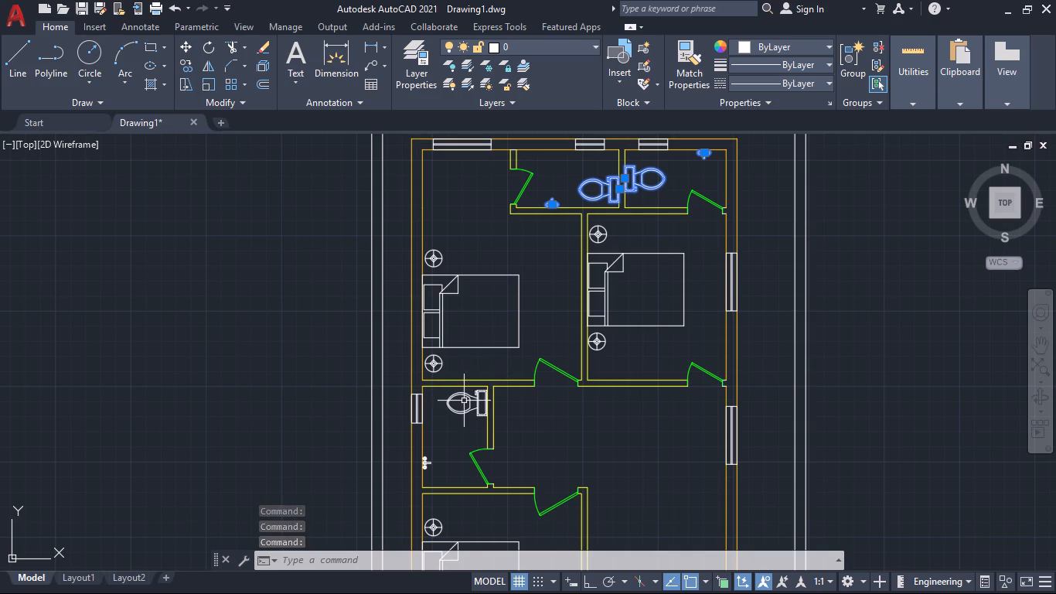
pyautogui.click(465, 401)
pyautogui.click(476, 417)
pyautogui.click(475, 411)
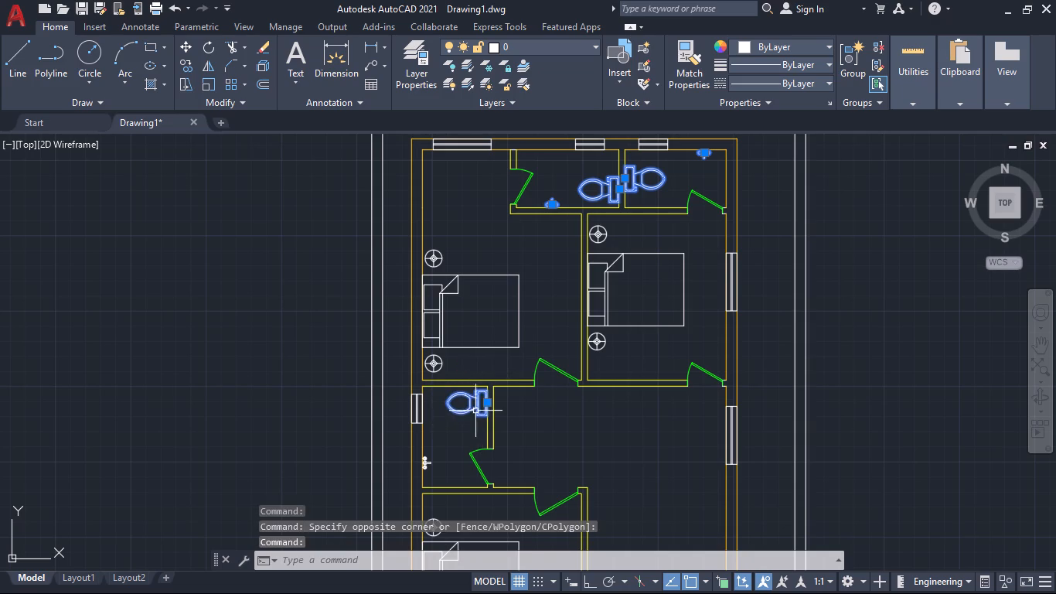
pyautogui.click(424, 462)
# Assign the selected toilets and tap fixtures to the sanitary layer and clear the selection.
pyautogui.scroll(-1, 530, 444)
pyautogui.moveTo(531, 445); pyautogui.dragTo(577, 290, button='middle')
pyautogui.moveTo(597, 435); pyautogui.dragTo(615, 231, button='middle')
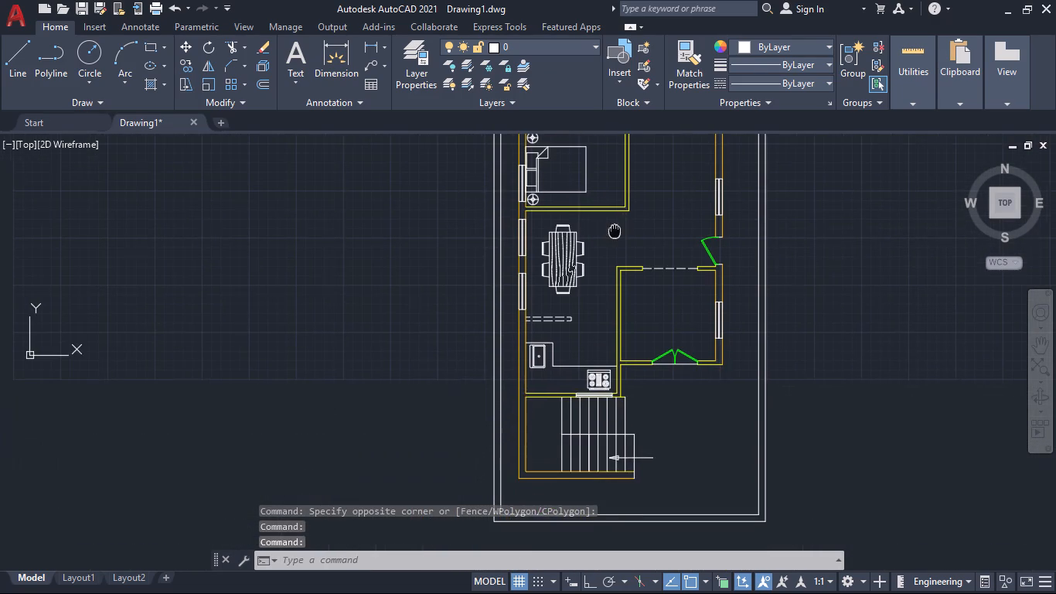
pyautogui.moveTo(615, 231); pyautogui.dragTo(615, 230, button='middle')
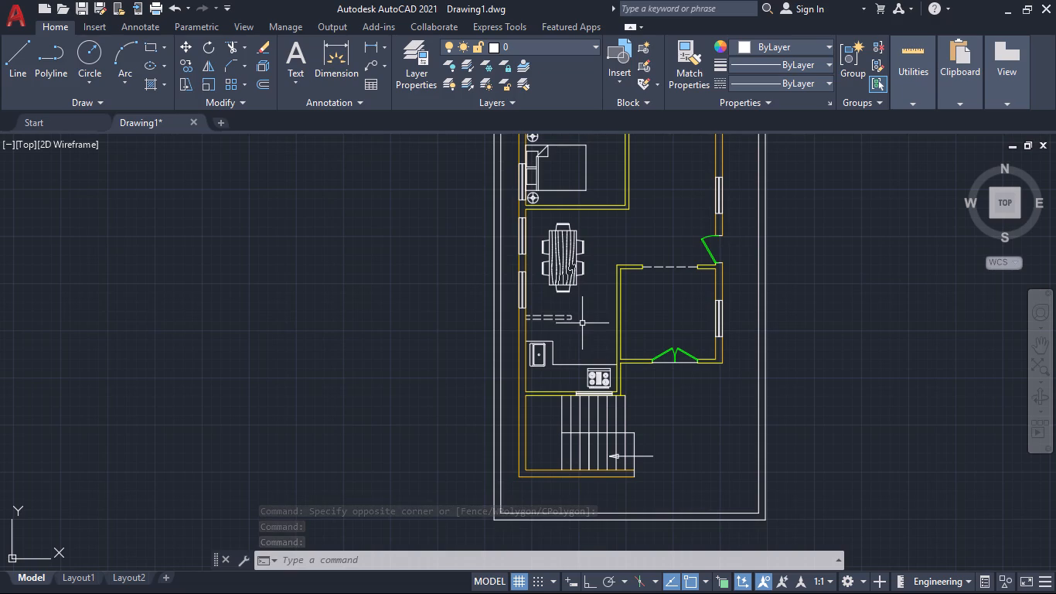
pyautogui.click(571, 48)
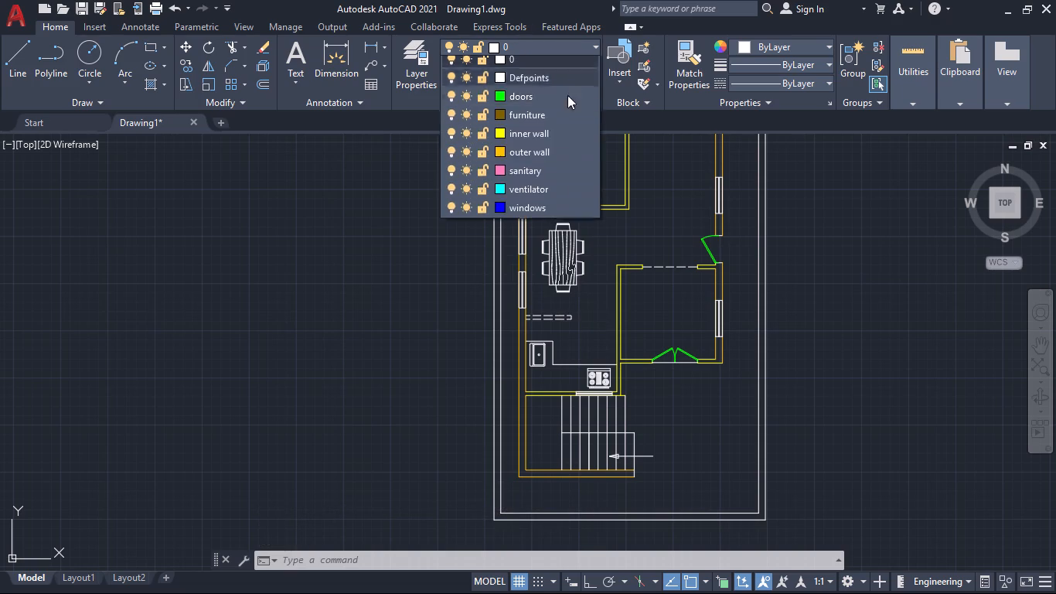
pyautogui.click(524, 173)
pyautogui.moveTo(643, 207); pyautogui.dragTo(589, 394, button='middle')
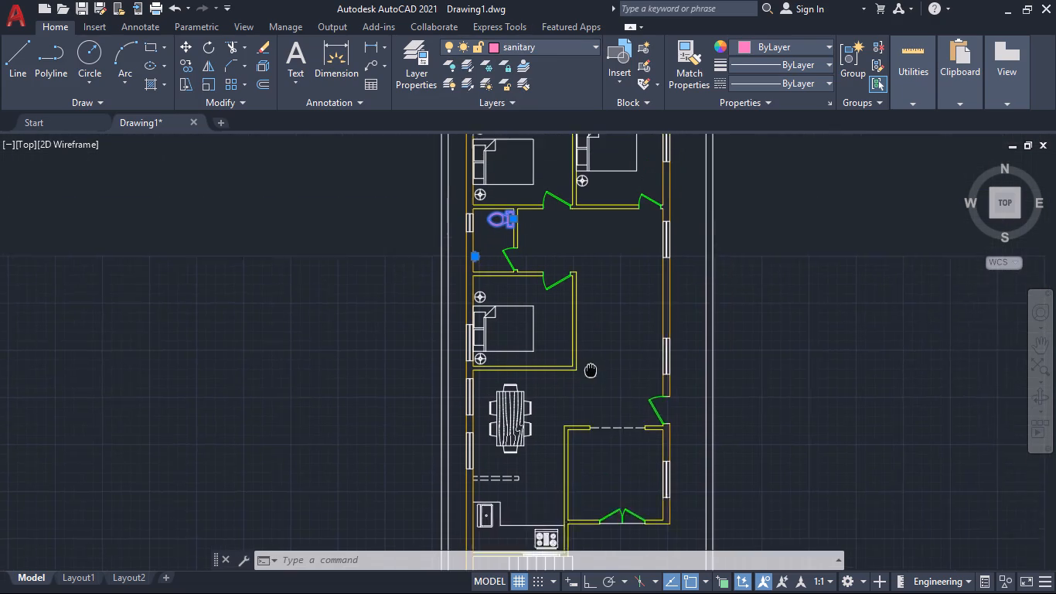
pyautogui.moveTo(589, 394); pyautogui.dragTo(589, 416, button='middle')
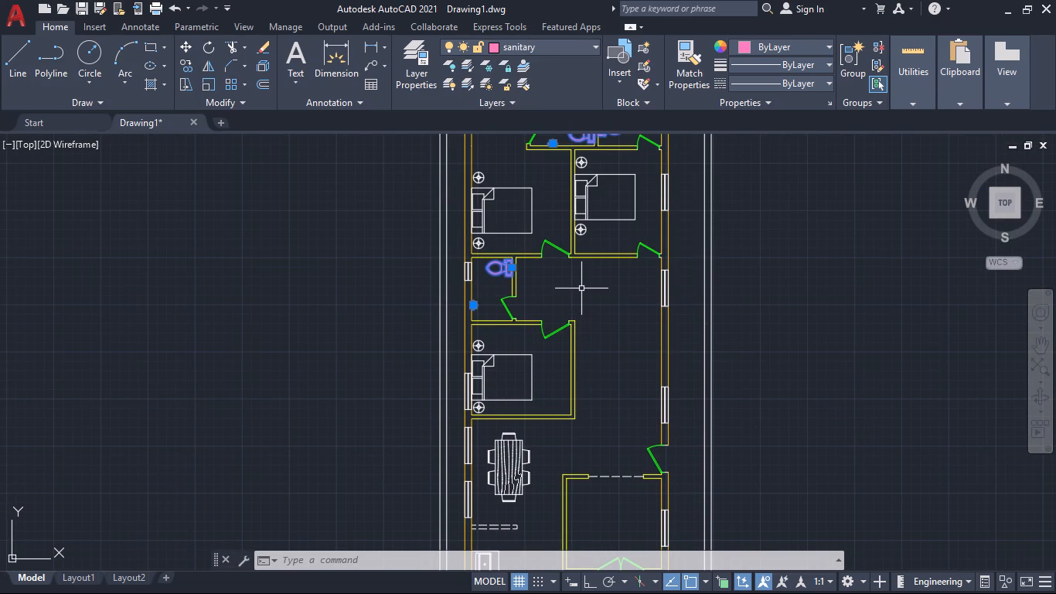
pyautogui.press('Escape')
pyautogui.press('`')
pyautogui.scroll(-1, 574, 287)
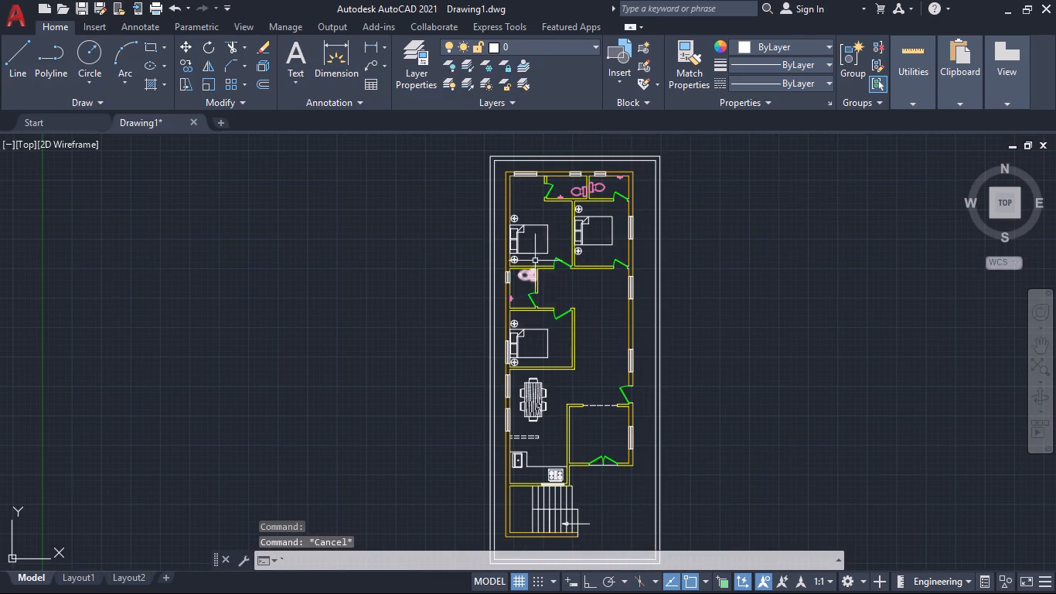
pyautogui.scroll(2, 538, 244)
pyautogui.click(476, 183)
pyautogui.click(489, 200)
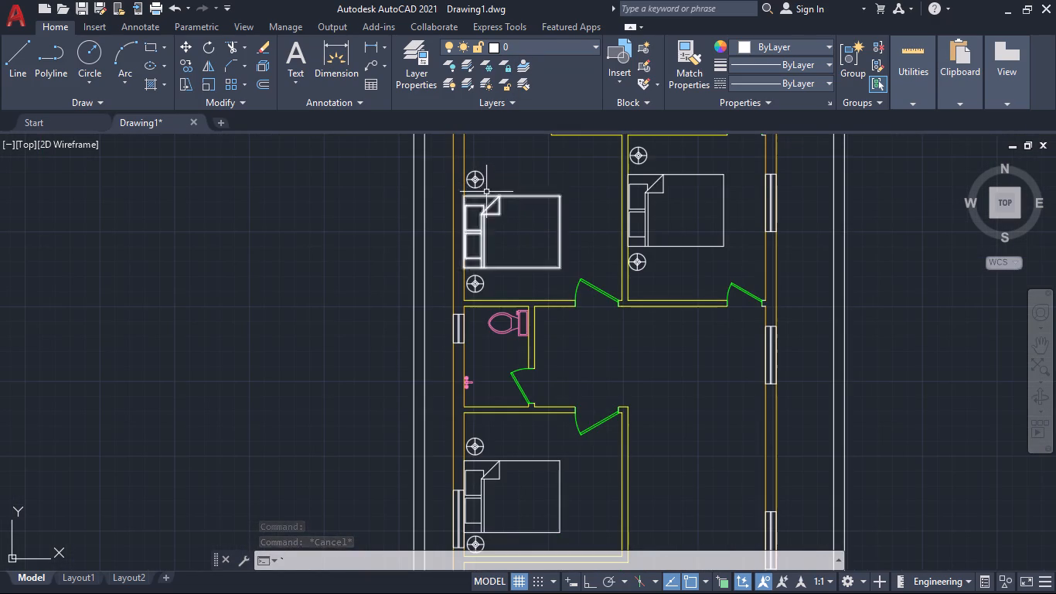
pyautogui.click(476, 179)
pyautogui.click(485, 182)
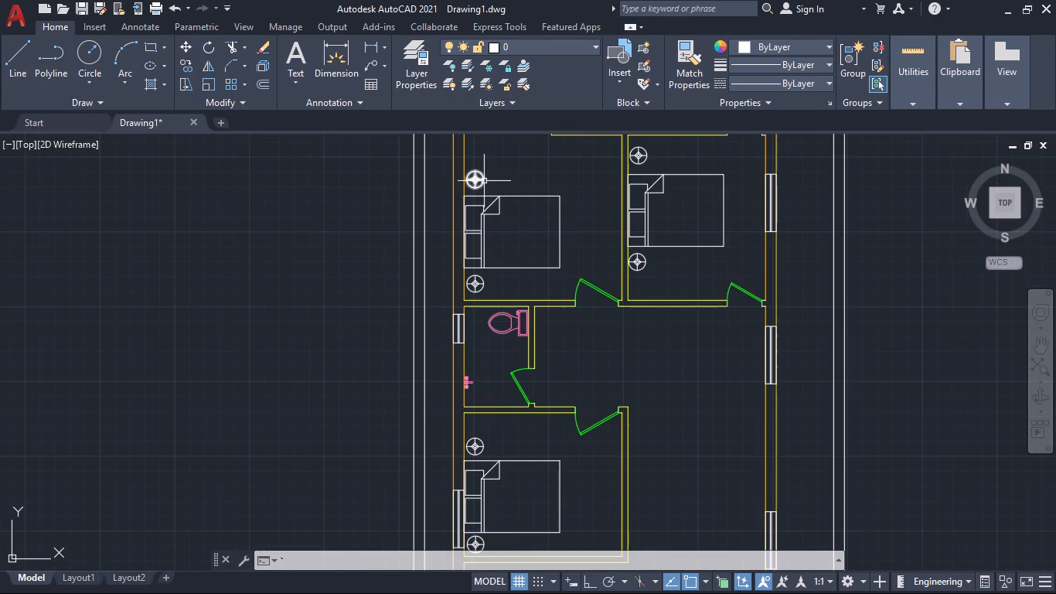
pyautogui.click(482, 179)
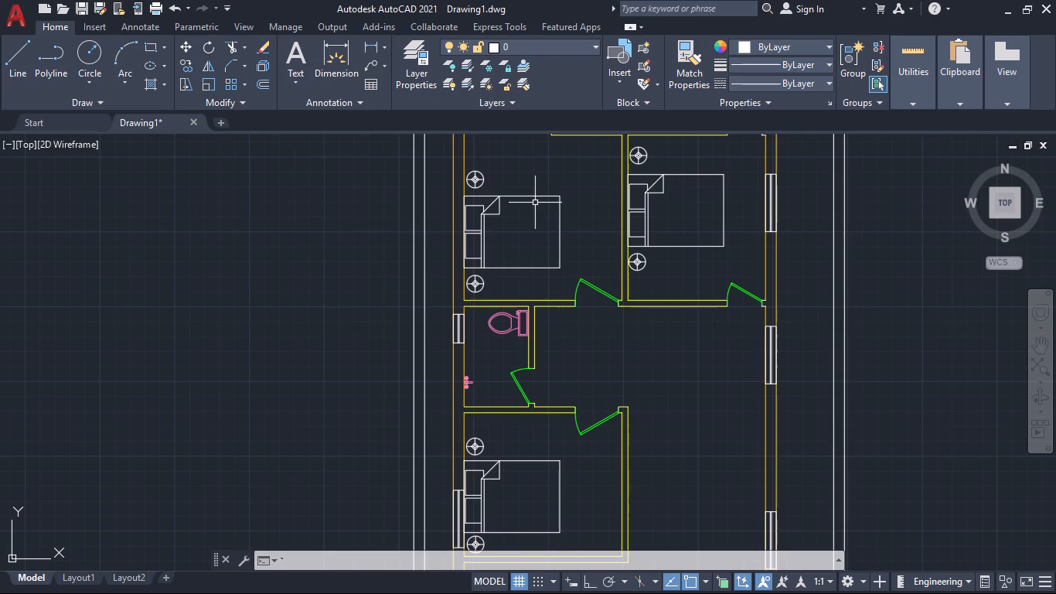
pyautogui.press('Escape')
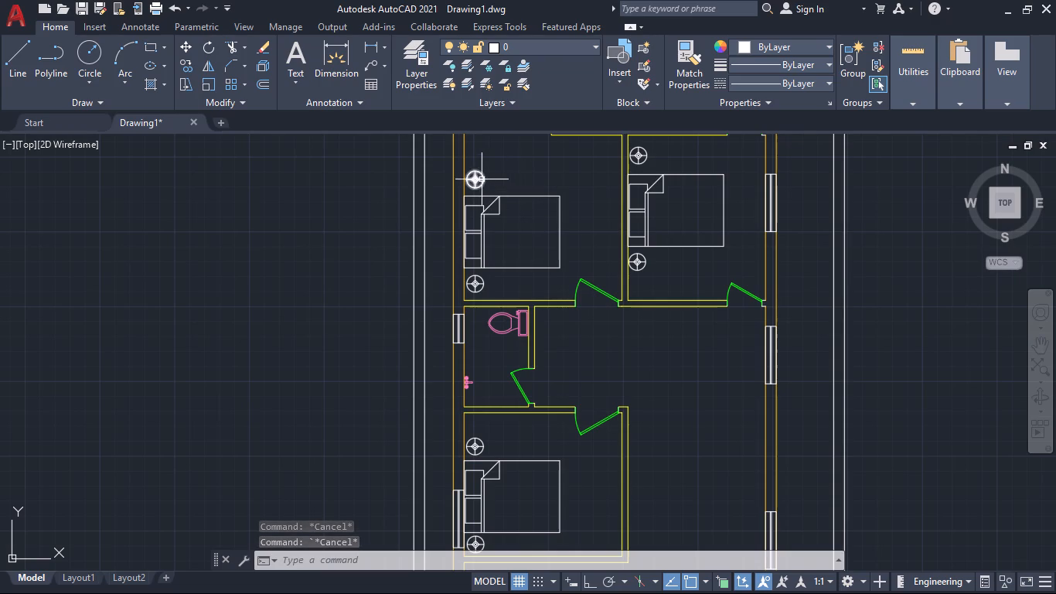
# Select the beds and round bedside tables in the two bedrooms at the north end of the house.
pyautogui.click(478, 179)
pyautogui.click(510, 197)
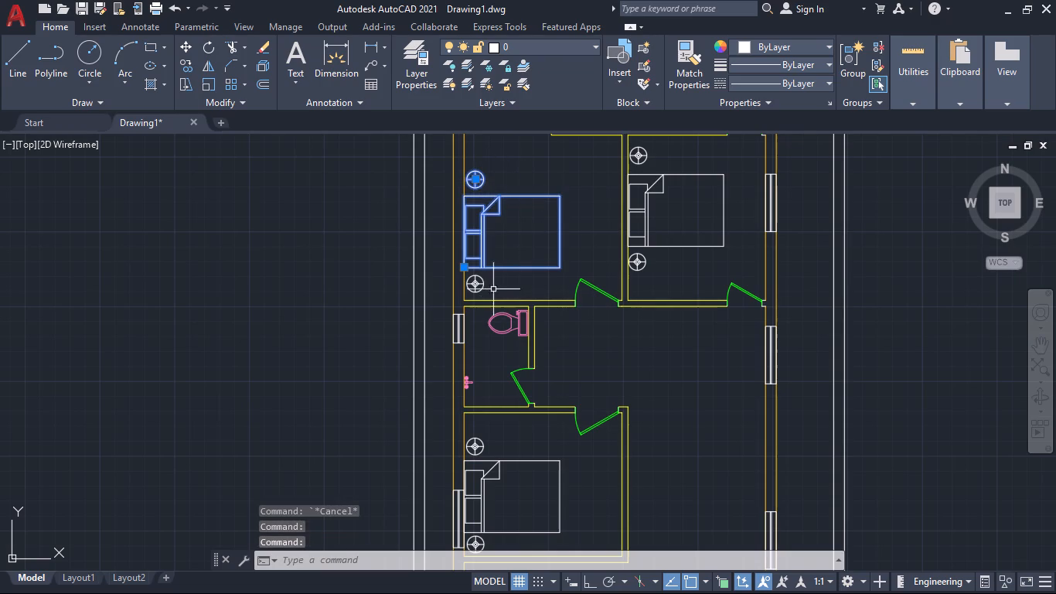
pyautogui.click(482, 281)
pyautogui.click(640, 262)
pyautogui.click(655, 246)
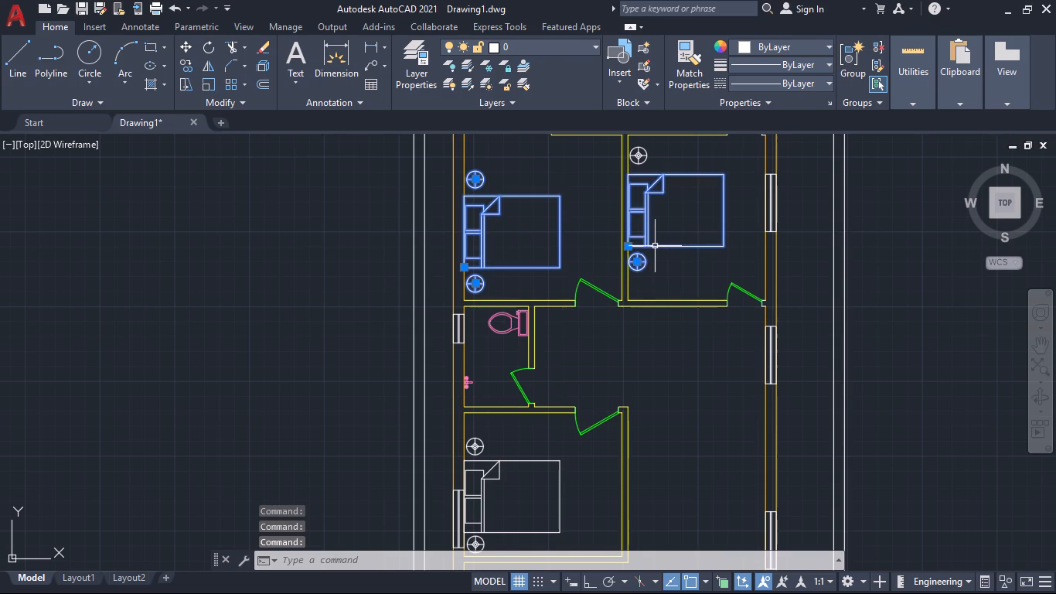
pyautogui.click(637, 161)
# Add the third bedroom's bed and bedside tables and the dining table set to the selection.
pyautogui.scroll(-2, 686, 263)
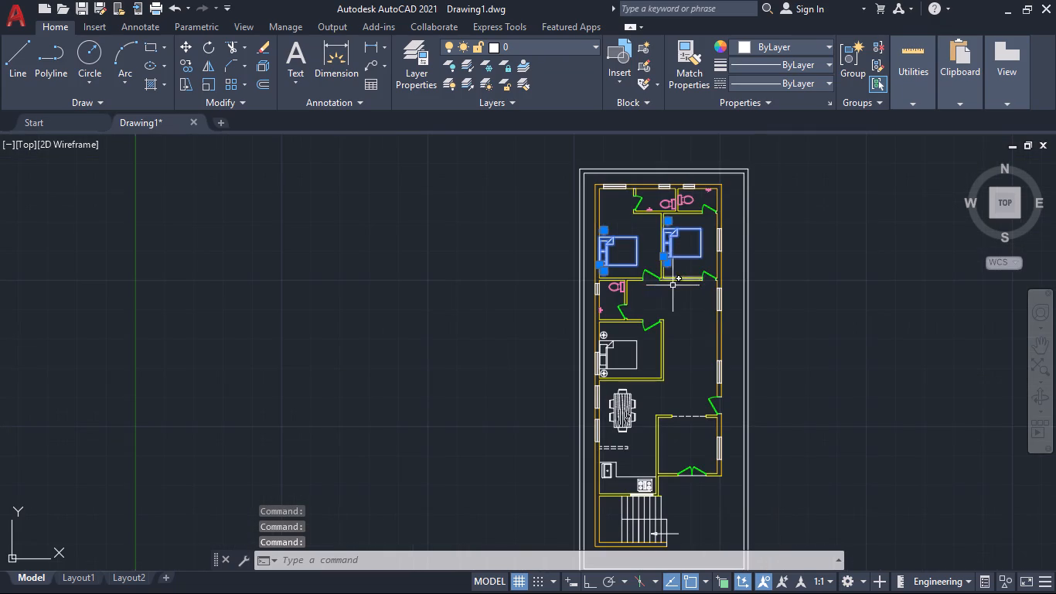
pyautogui.scroll(2, 700, 329)
pyautogui.moveTo(664, 367); pyautogui.dragTo(707, 225, button='middle')
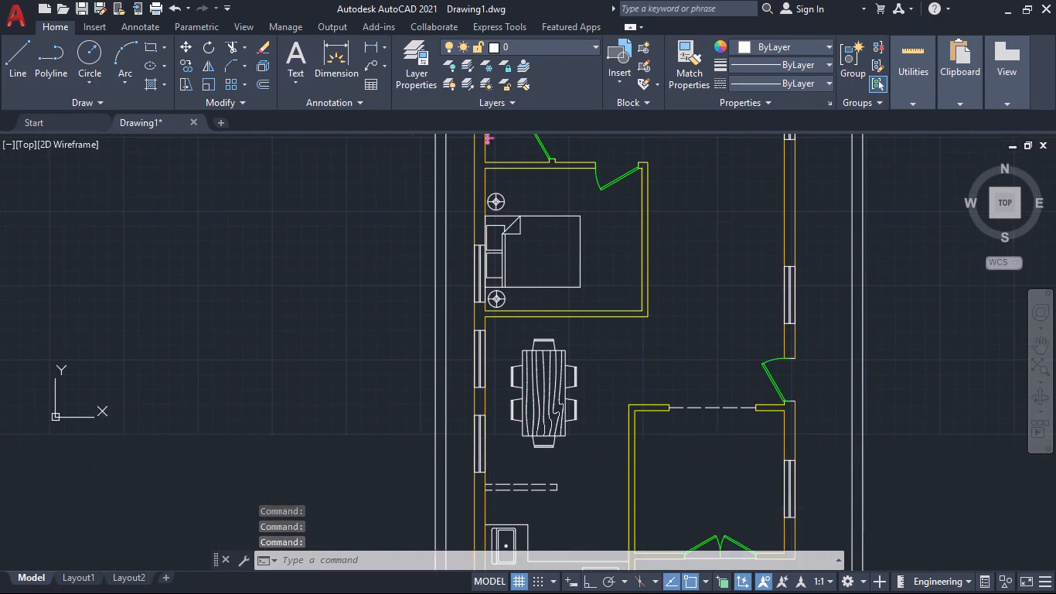
pyautogui.click(503, 201)
pyautogui.click(517, 234)
pyautogui.click(497, 305)
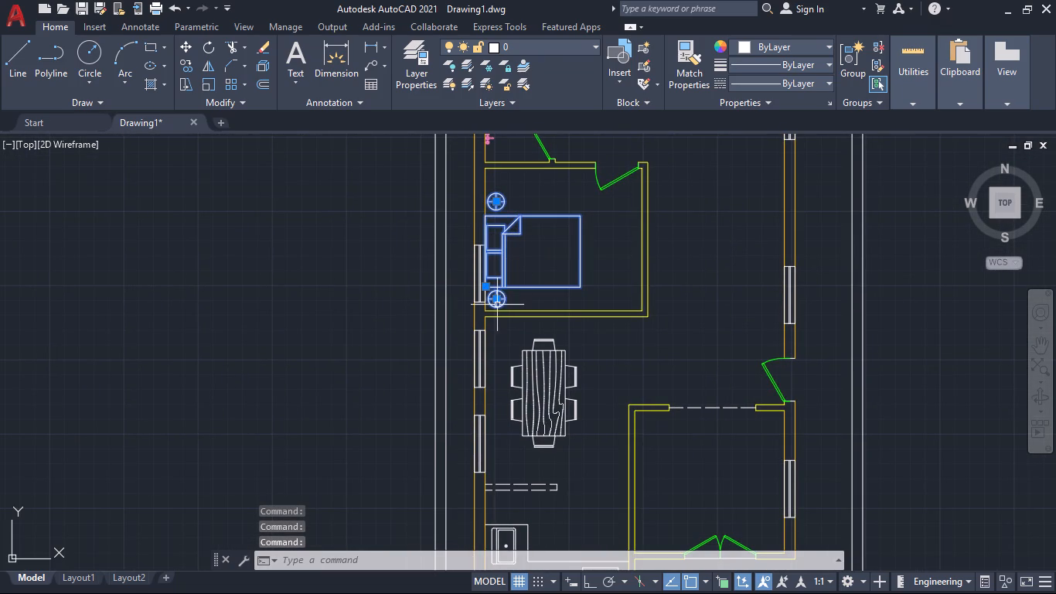
pyautogui.click(566, 374)
# Assign the selected beds, bedside tables and dining set to the furniture layer and clear the selection.
pyautogui.moveTo(611, 369); pyautogui.dragTo(641, 258, button='middle')
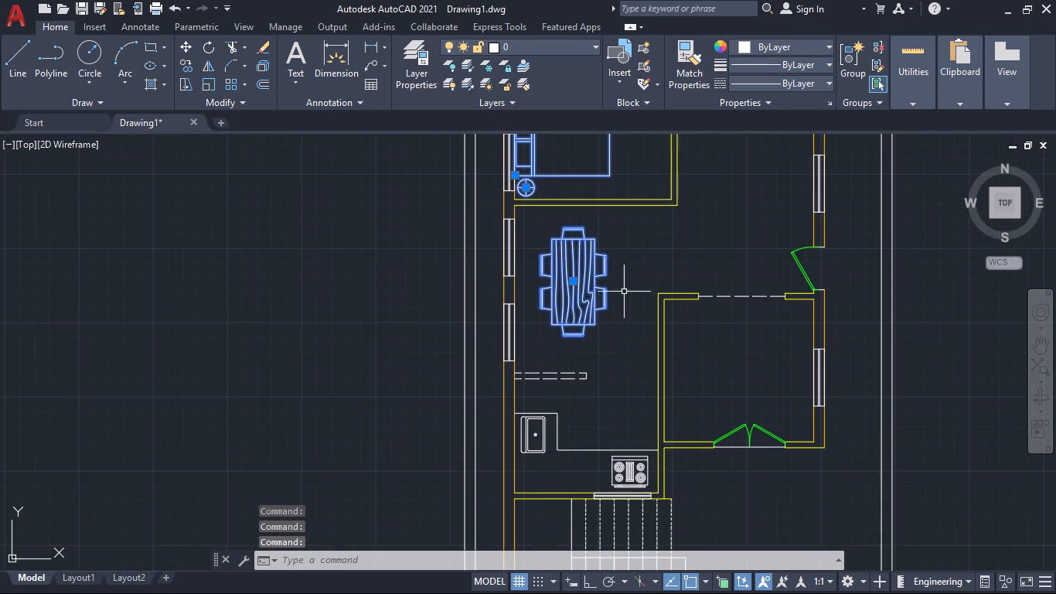
pyautogui.scroll(-2, 613, 355)
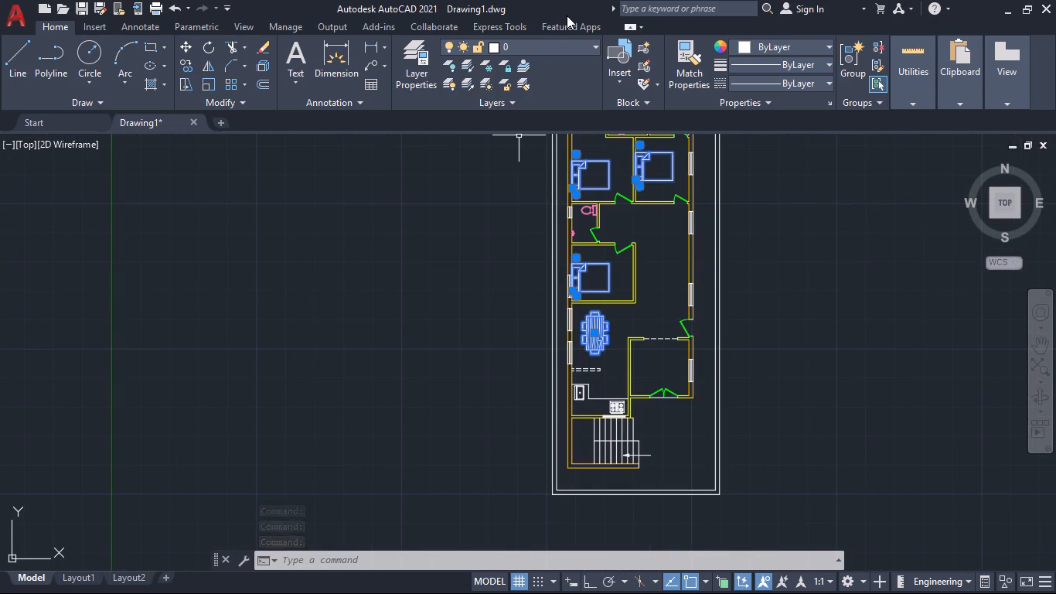
pyautogui.click(587, 47)
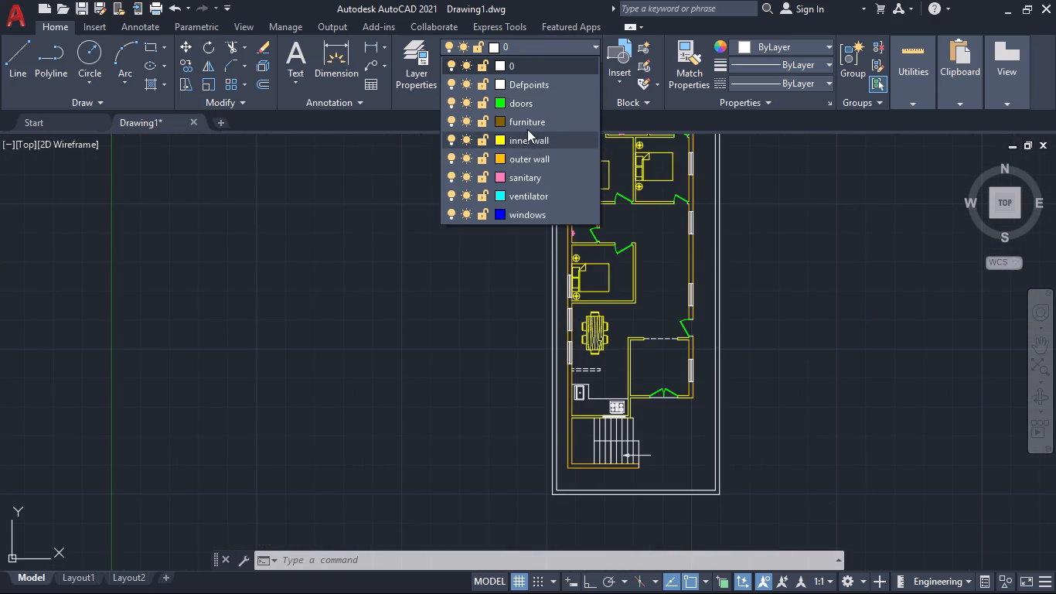
pyautogui.click(531, 125)
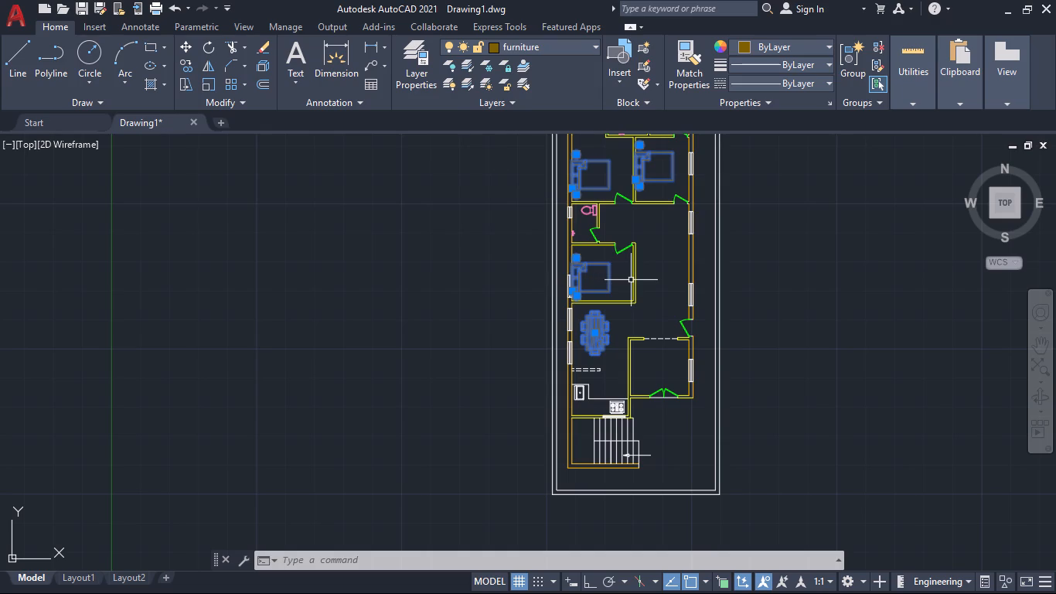
pyautogui.press('Escape')
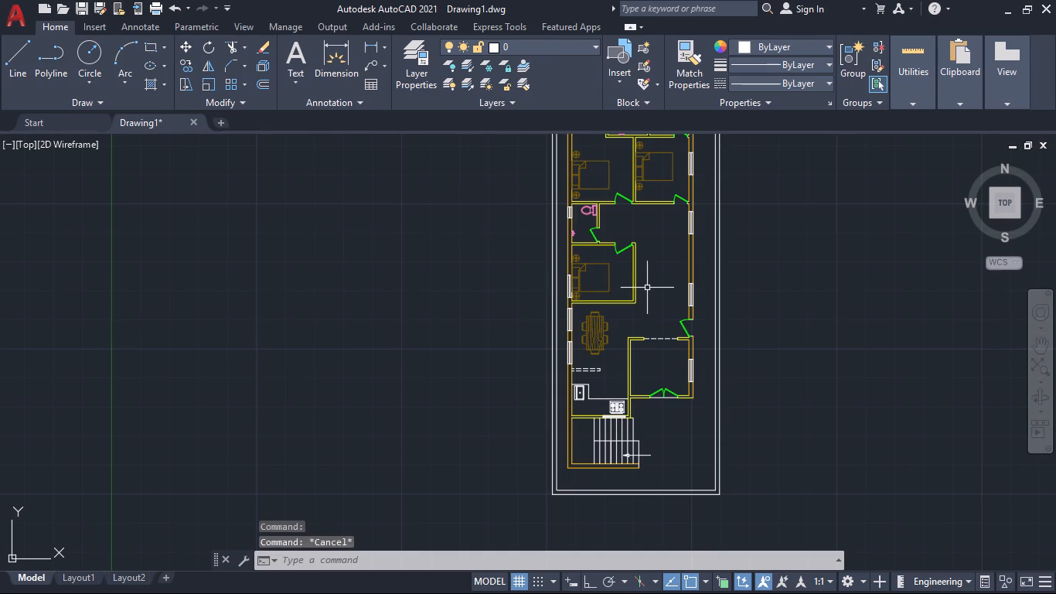
# Change the furniture layer's colour to red, index colour 10, and clear the dining table selection.
pyautogui.moveTo(655, 260); pyautogui.dragTo(614, 346, button='middle')
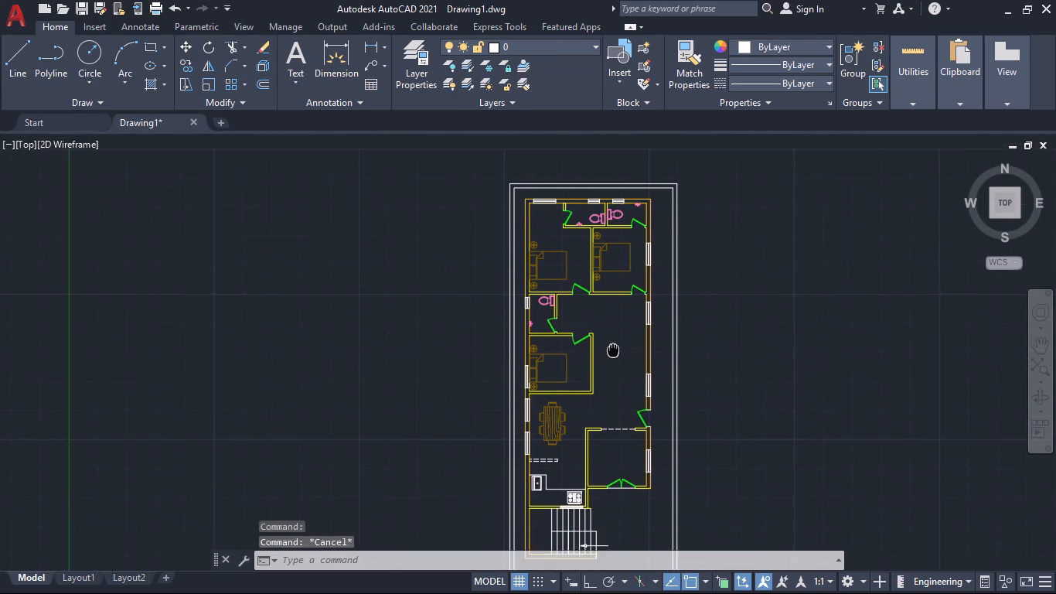
pyautogui.moveTo(614, 346); pyautogui.dragTo(627, 315, button='middle')
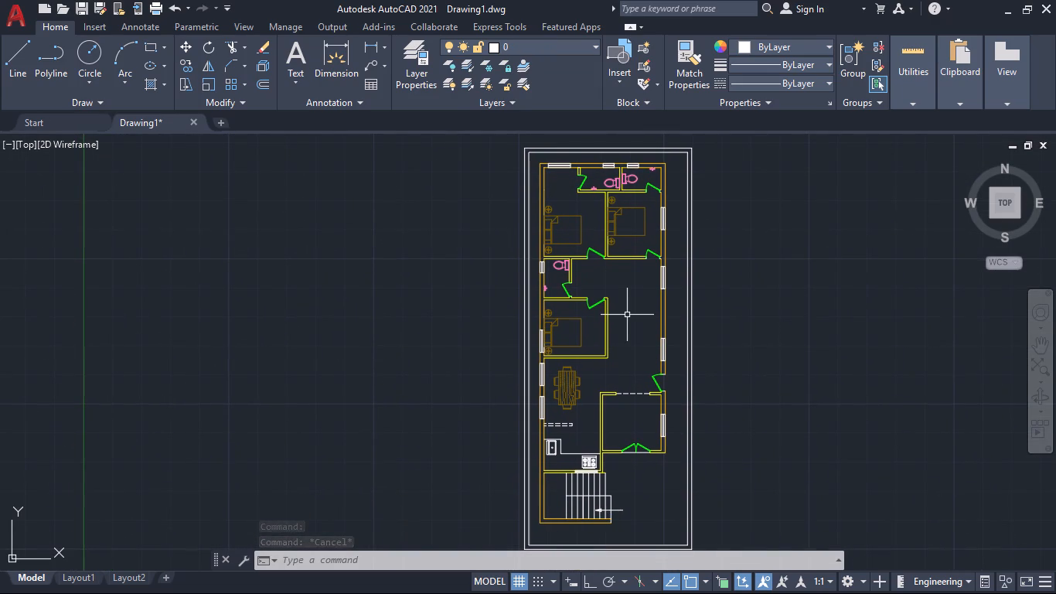
pyautogui.scroll(1, 562, 404)
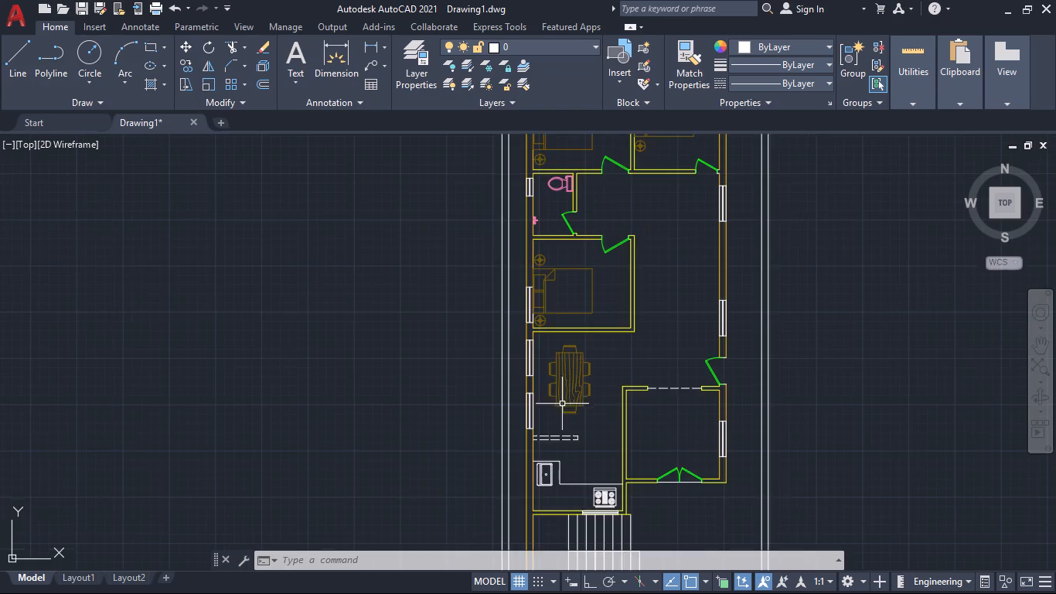
pyautogui.scroll(2, 562, 404)
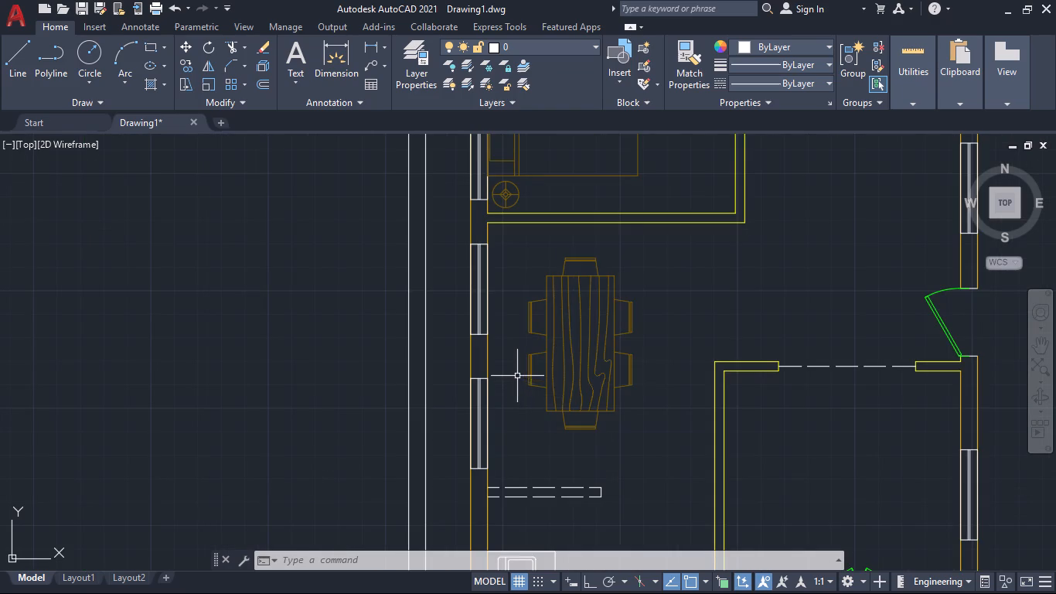
pyautogui.click(578, 294)
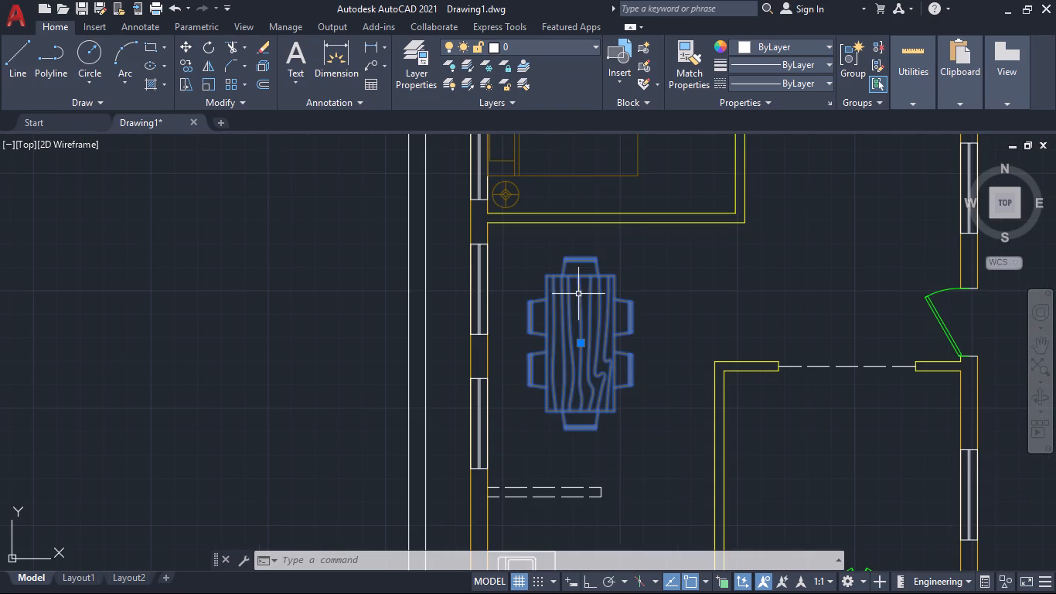
pyautogui.click(592, 47)
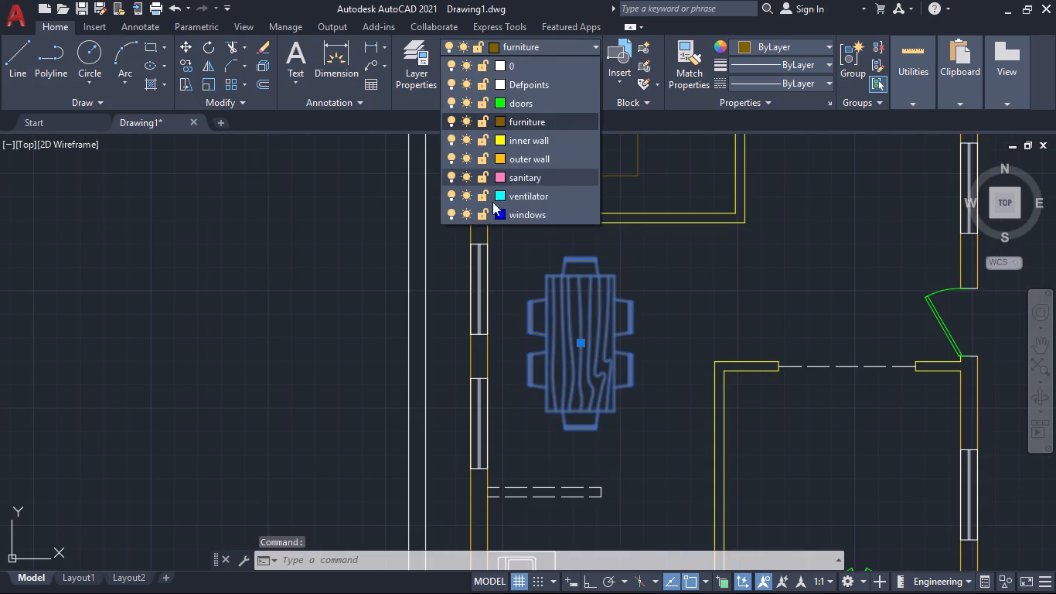
pyautogui.click(502, 122)
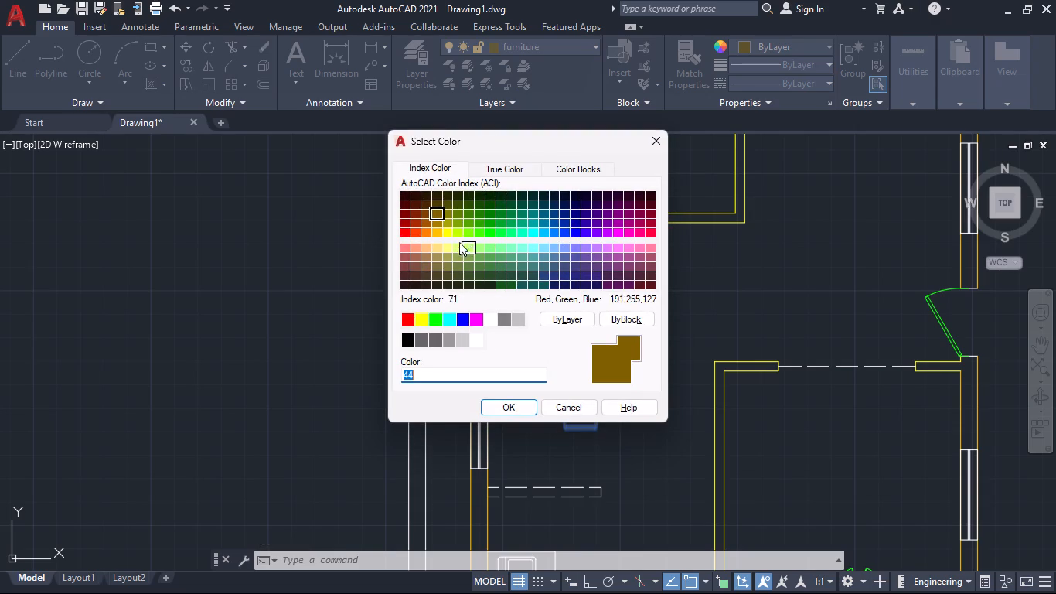
pyautogui.click(403, 234)
pyautogui.click(506, 402)
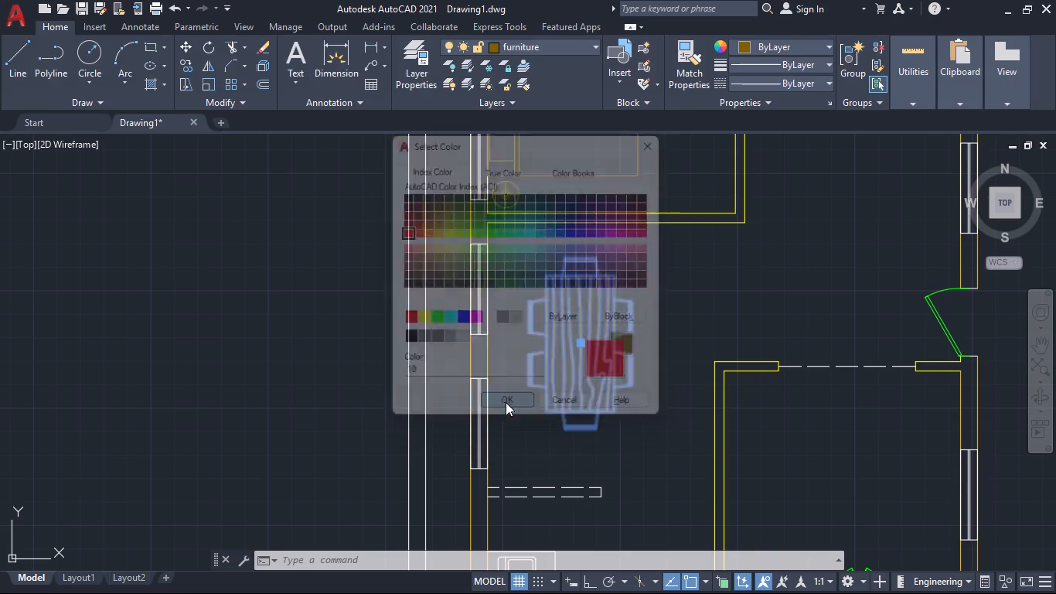
pyautogui.scroll(-3, 682, 291)
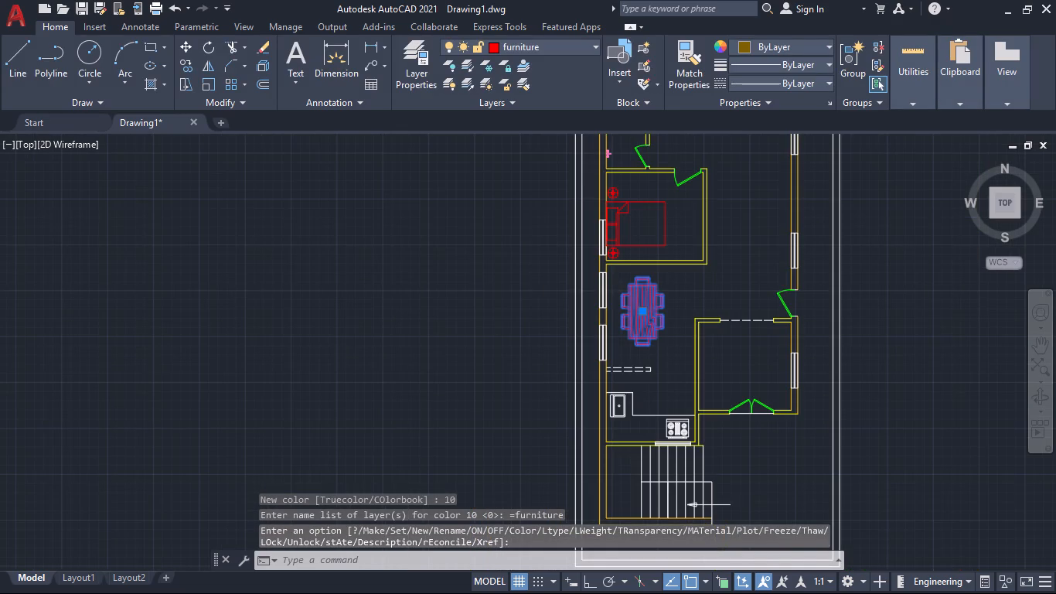
pyautogui.press('Escape')
# Examine the recoloured furniture across the floor plan, from the bedrooms to the kitchen and staircase.
pyautogui.scroll(-1, 683, 290)
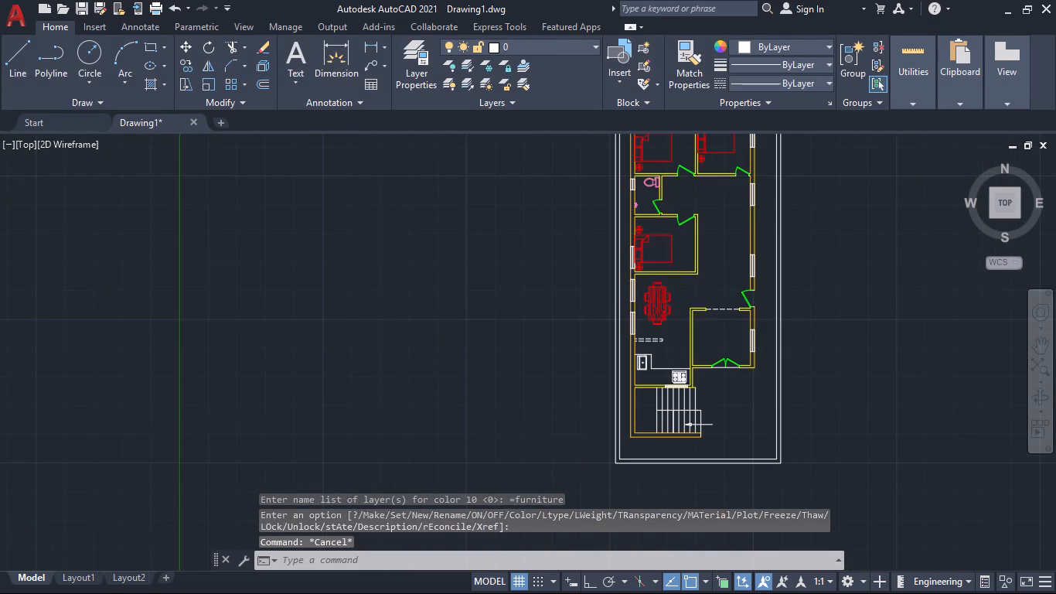
pyautogui.scroll(2, 683, 290)
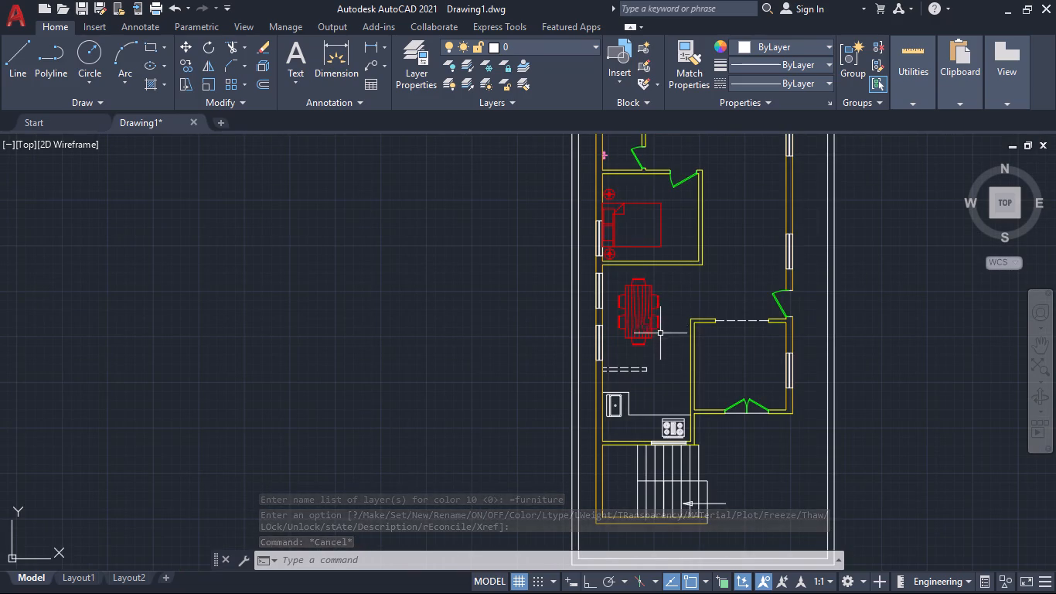
pyautogui.scroll(1, 666, 363)
pyautogui.scroll(-1, 665, 364)
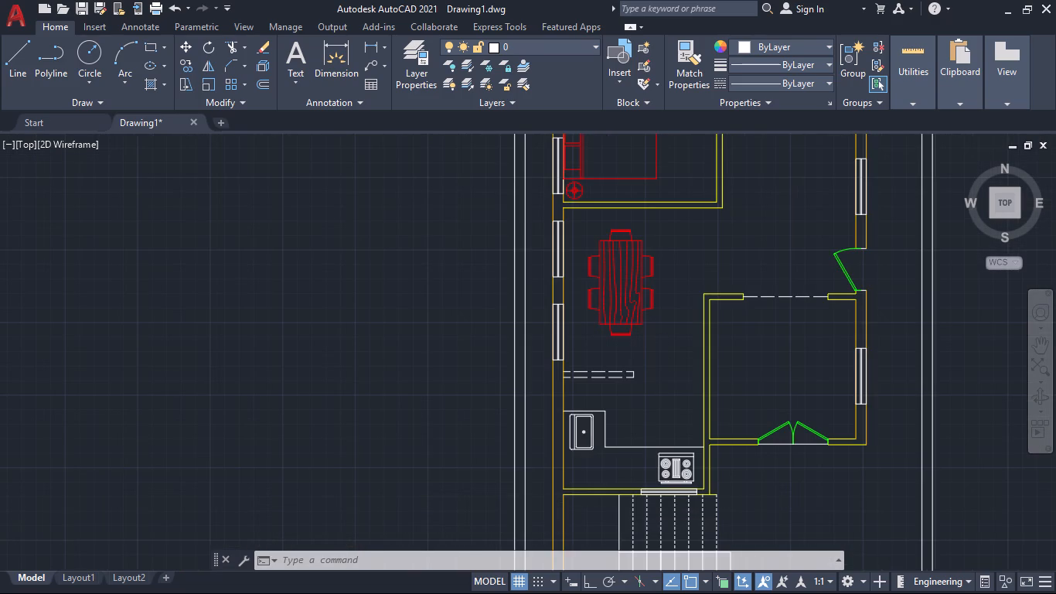
pyautogui.moveTo(665, 364); pyautogui.dragTo(654, 506, button='middle')
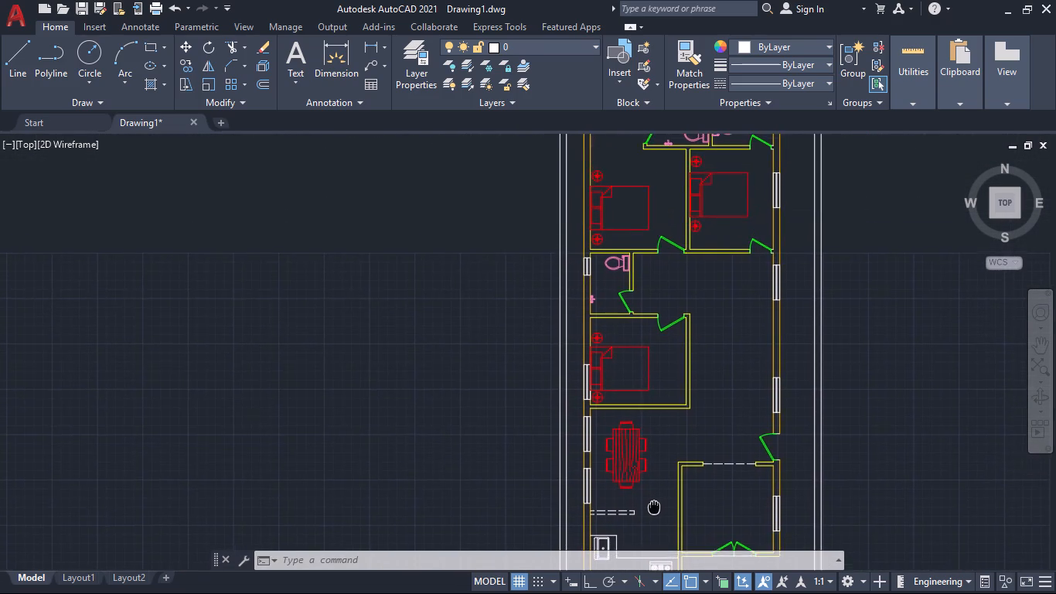
pyautogui.moveTo(654, 506); pyautogui.dragTo(718, 336, button='middle')
pyautogui.scroll(-1, 654, 506)
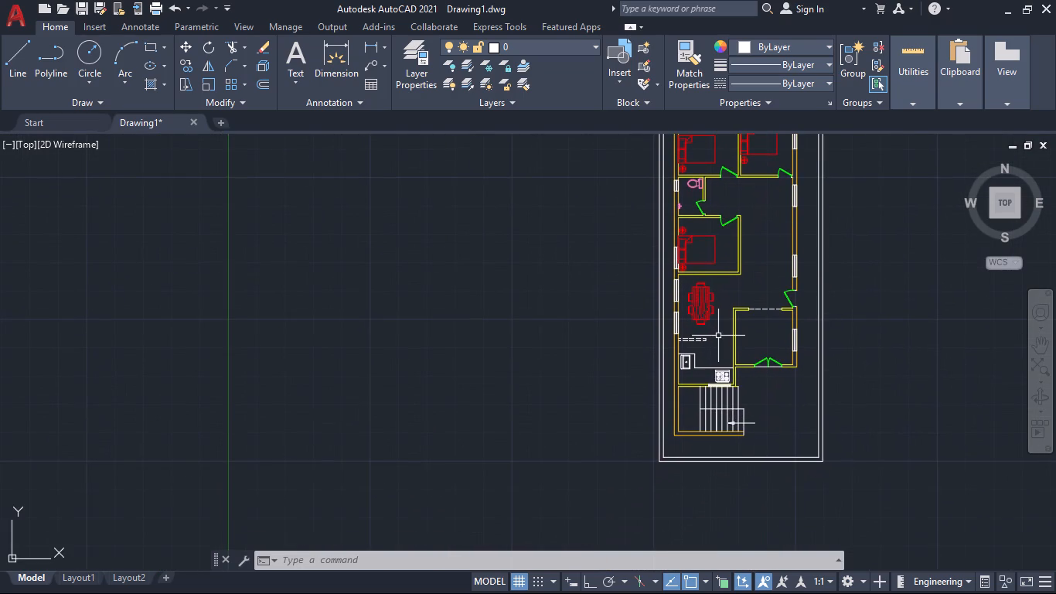
pyautogui.scroll(2, 719, 336)
pyautogui.moveTo(718, 365); pyautogui.dragTo(702, 316, button='middle')
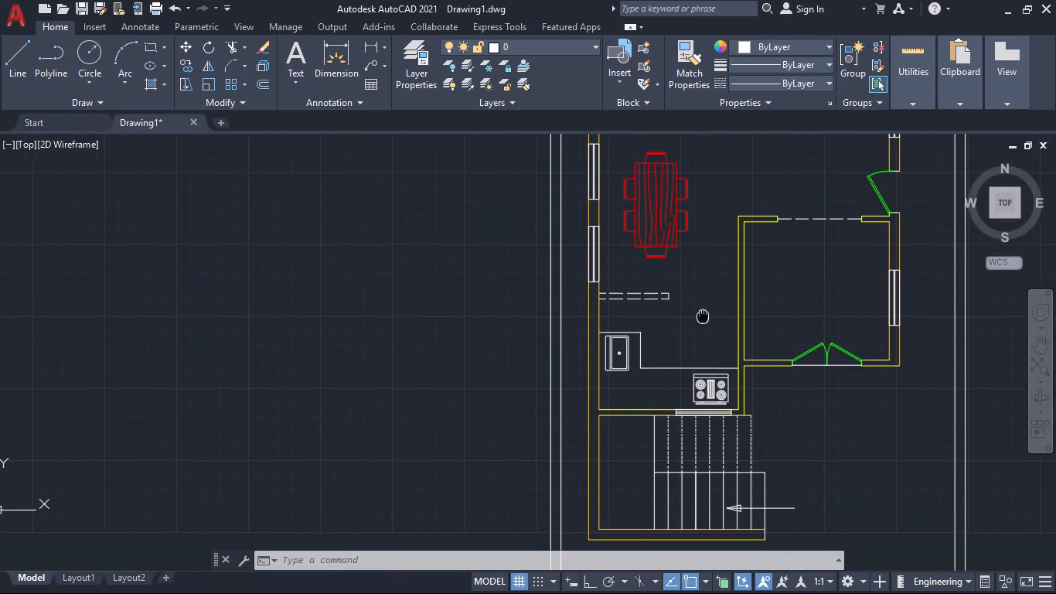
pyautogui.moveTo(702, 316); pyautogui.dragTo(688, 309, button='middle')
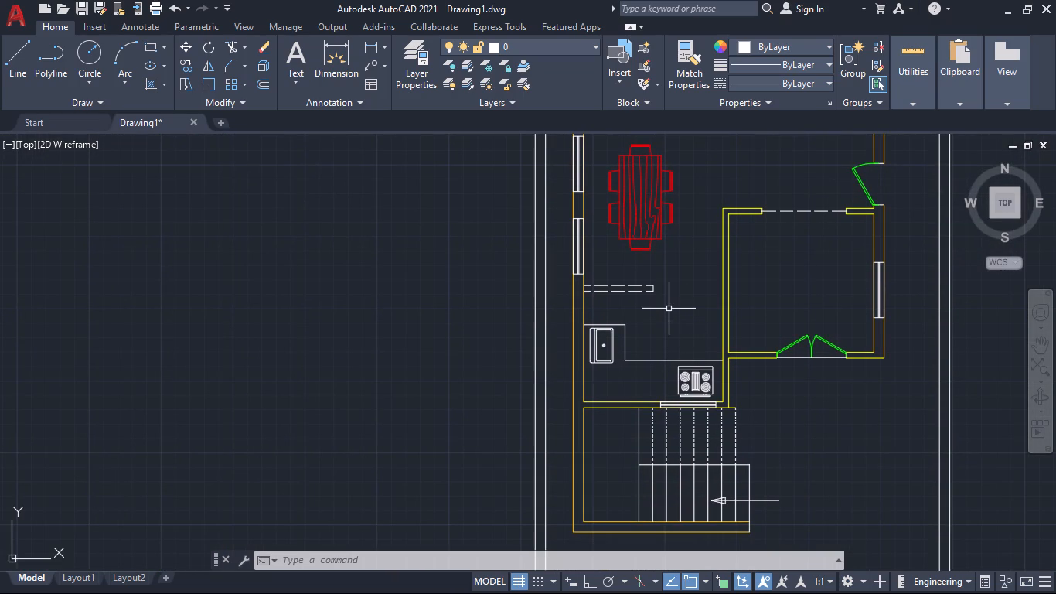
# Select the frames and glazing lines of the two west dining-area windows and the east window of the southeast room.
pyautogui.moveTo(671, 306); pyautogui.dragTo(604, 376, button='middle')
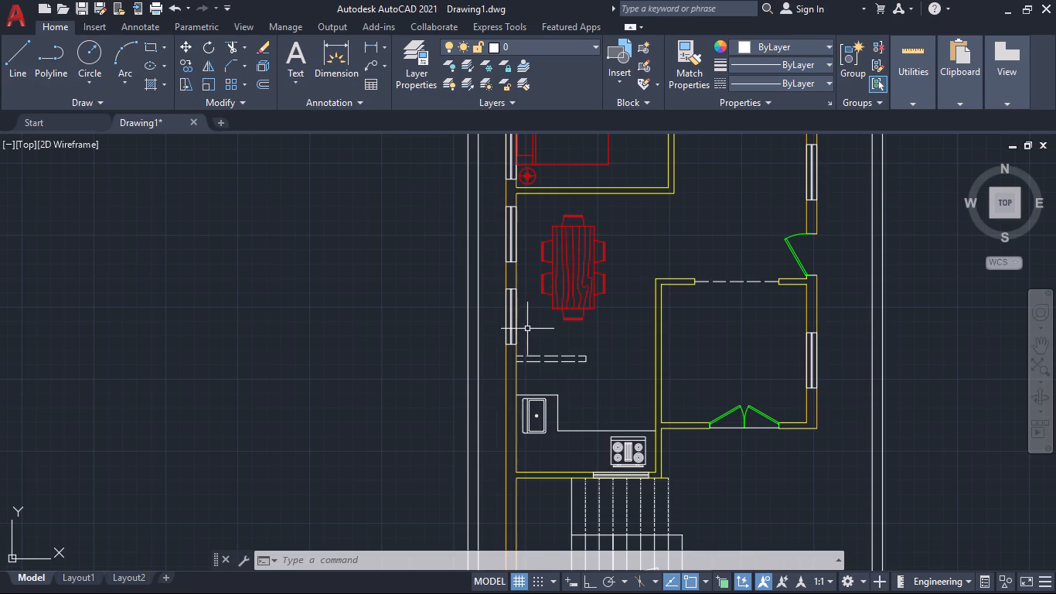
pyautogui.click(516, 319)
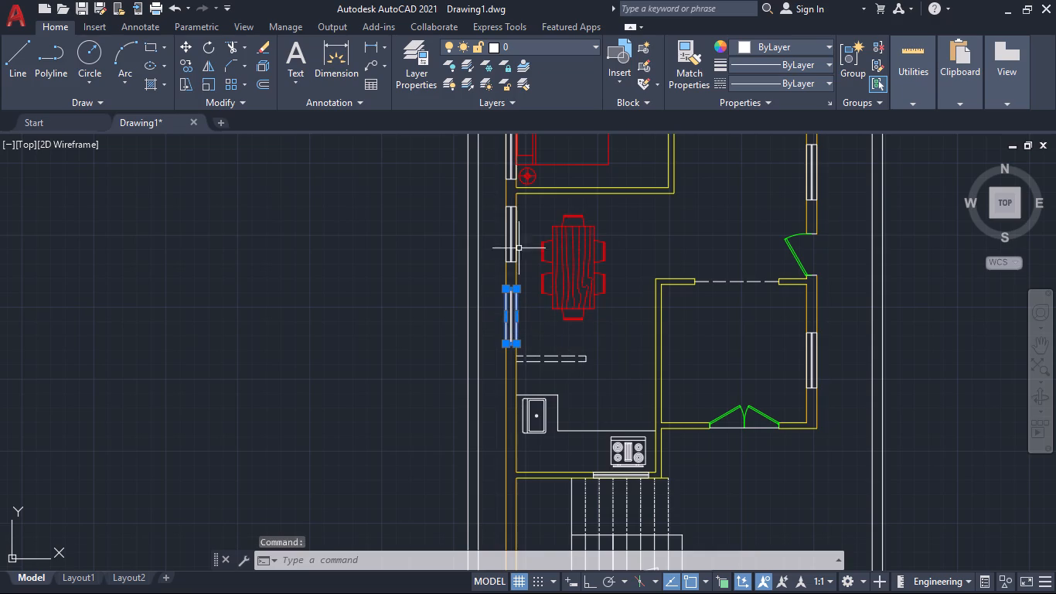
pyautogui.click(516, 240)
pyautogui.click(814, 358)
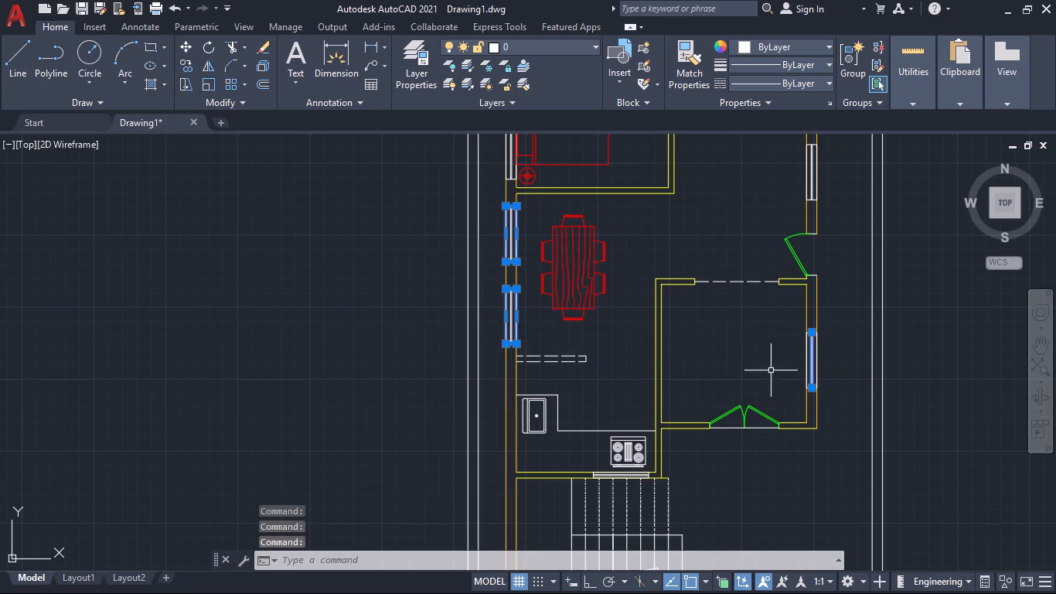
pyautogui.scroll(2, 812, 336)
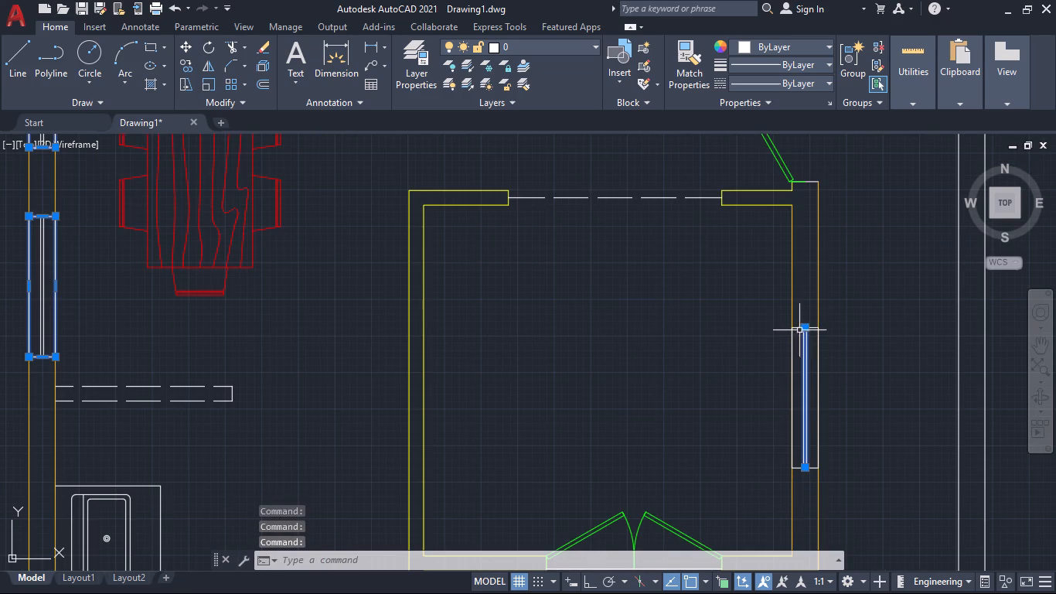
pyautogui.click(799, 329)
pyautogui.moveTo(551, 370); pyautogui.dragTo(898, 384, button='middle')
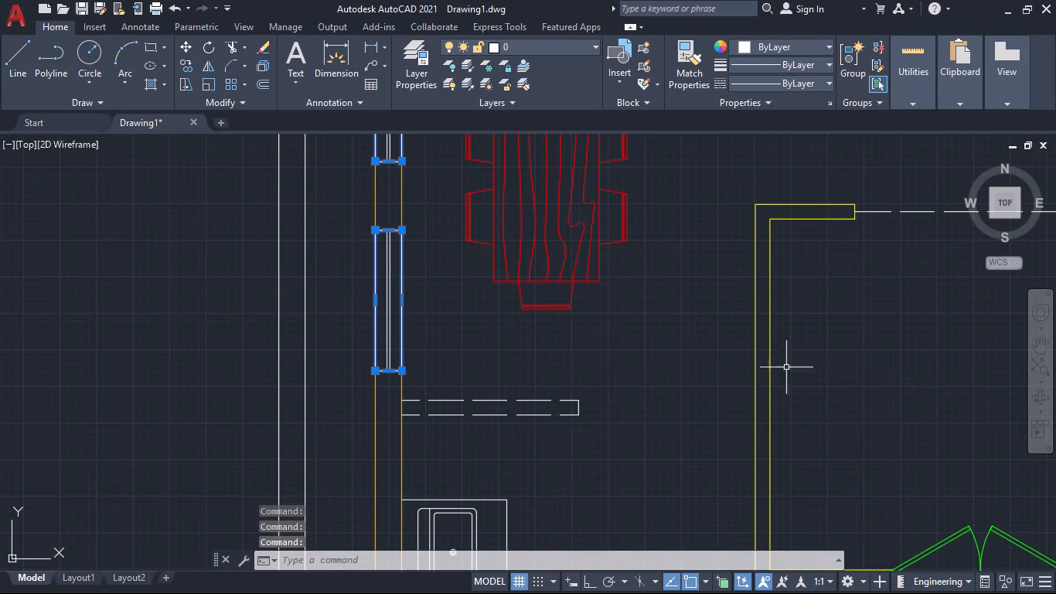
pyautogui.click(389, 316)
pyautogui.moveTo(397, 226); pyautogui.dragTo(446, 442, button='middle')
pyautogui.click(436, 355)
# Add the frame and glazing lines of the west window in the bedroom north of the dining area to the selection.
pyautogui.moveTo(498, 285); pyautogui.dragTo(517, 414, button='middle')
pyautogui.scroll(-1, 498, 285)
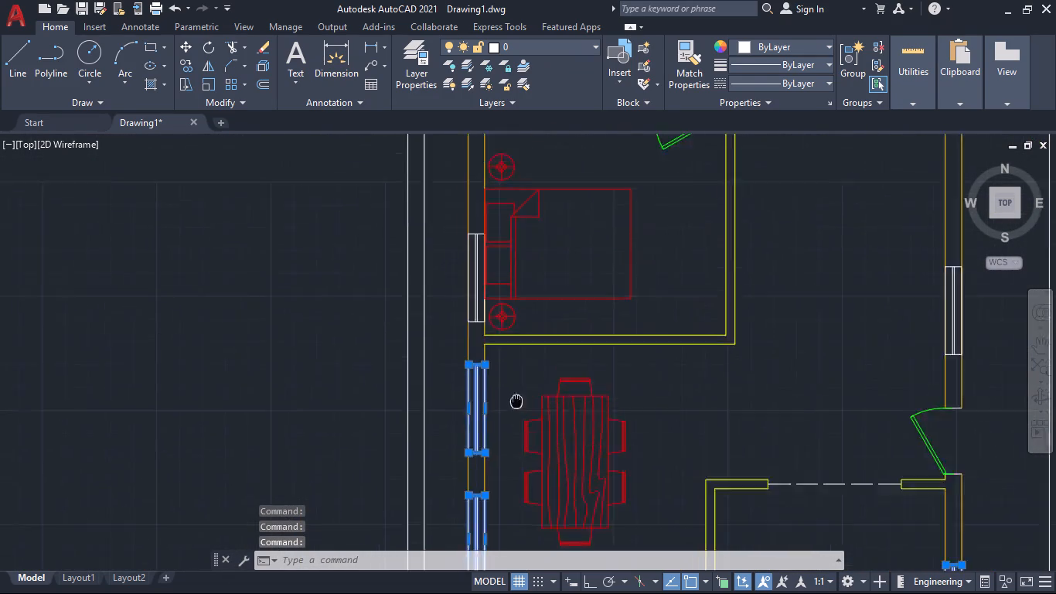
pyautogui.moveTo(517, 414); pyautogui.dragTo(519, 522, button='middle')
pyautogui.scroll(3, 475, 426)
pyautogui.click(492, 417)
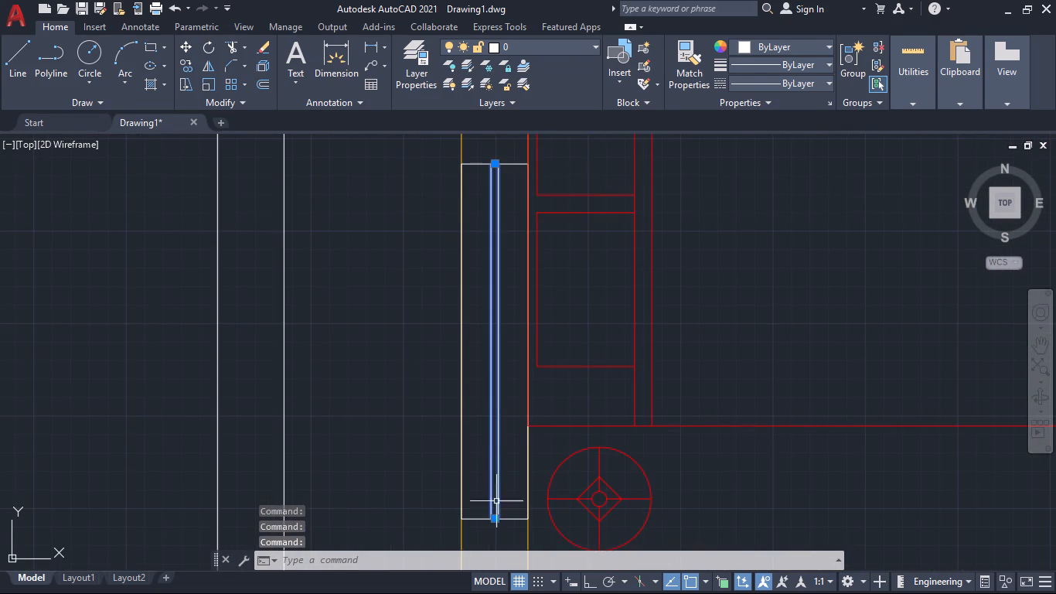
pyautogui.click(512, 521)
# Add the frame and glazing lines of the kitchen's south window, behind the stove, to the selection.
pyautogui.scroll(-3, 516, 435)
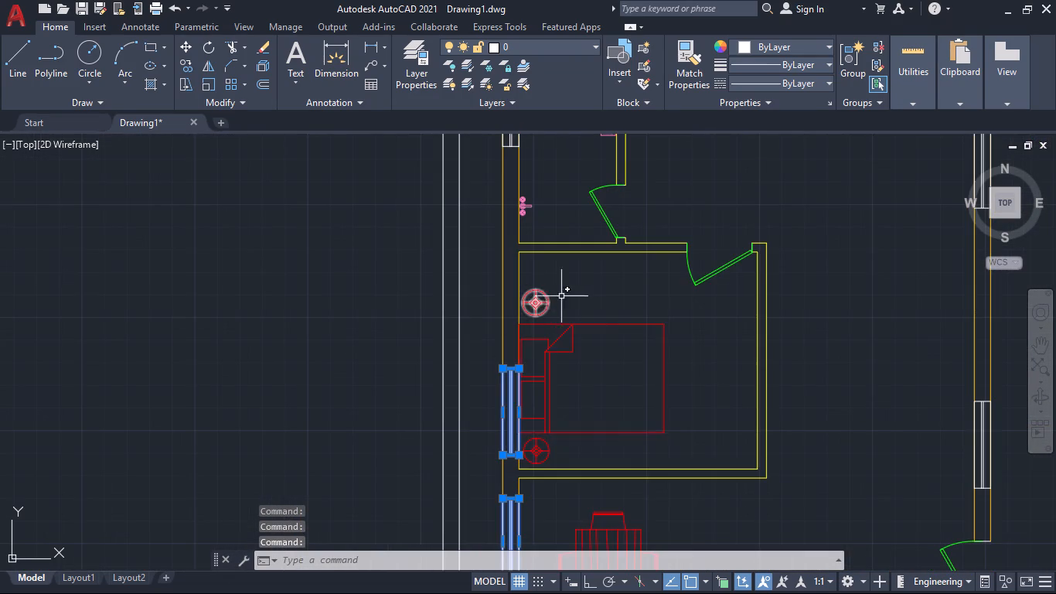
pyautogui.scroll(-2, 630, 315)
pyautogui.moveTo(652, 500); pyautogui.dragTo(643, 292, button='middle')
pyautogui.scroll(4, 652, 340)
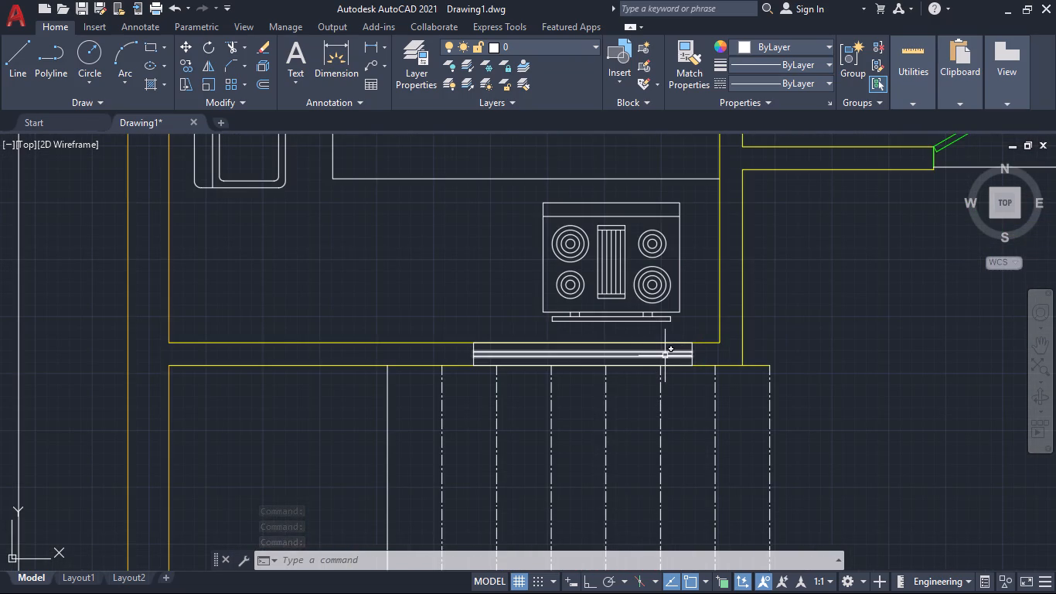
pyautogui.click(665, 356)
pyautogui.scroll(4, 694, 346)
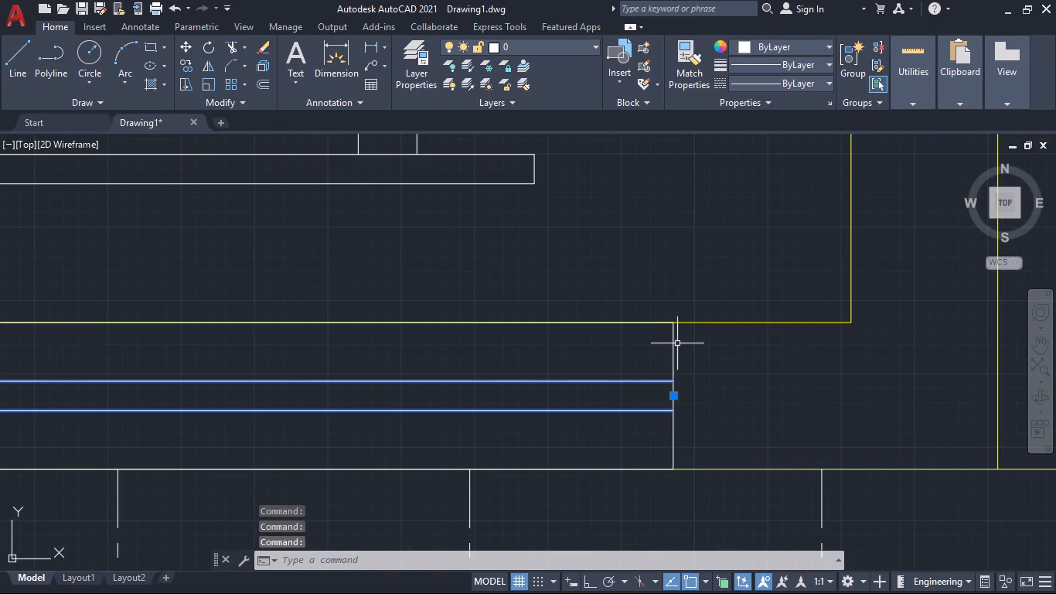
pyautogui.click(672, 343)
# Add the frames and glazing lines of the two east-wall hall windows north of the entrance door to the selection.
pyautogui.scroll(-6, 696, 373)
pyautogui.moveTo(843, 357); pyautogui.dragTo(813, 485, button='middle')
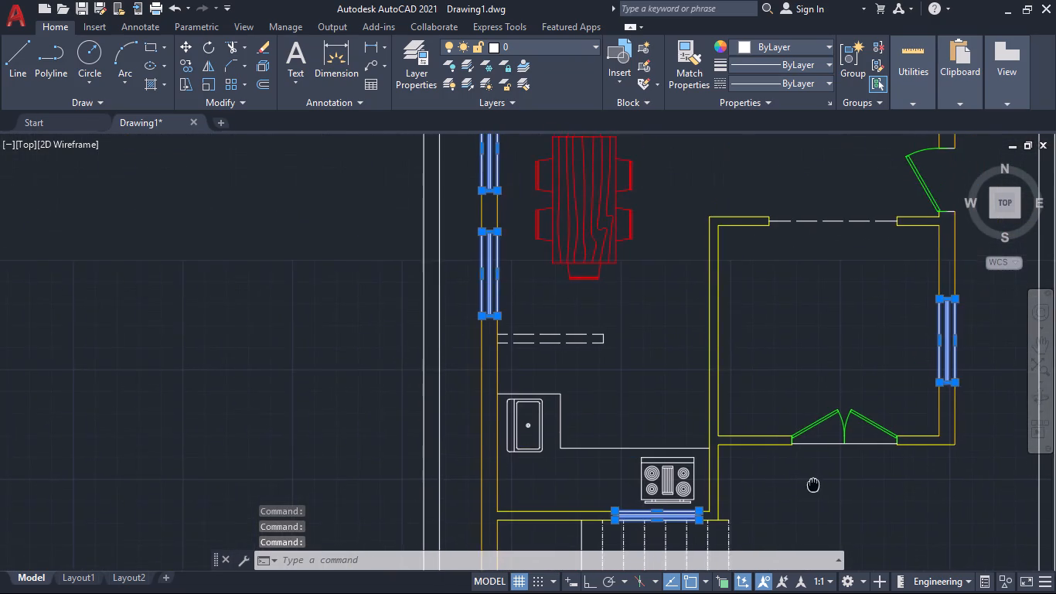
pyautogui.moveTo(813, 485); pyautogui.dragTo(812, 486, button='middle')
pyautogui.scroll(-2, 769, 307)
pyautogui.scroll(-1, 814, 211)
pyautogui.moveTo(814, 211); pyautogui.dragTo(693, 388, button='middle')
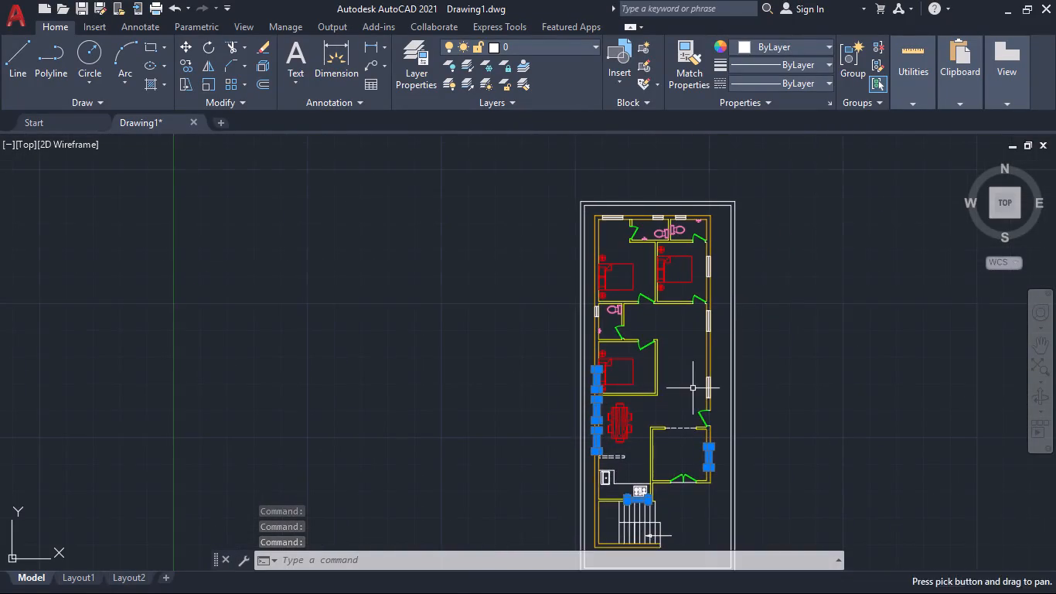
pyautogui.scroll(4, 708, 394)
pyautogui.click(700, 386)
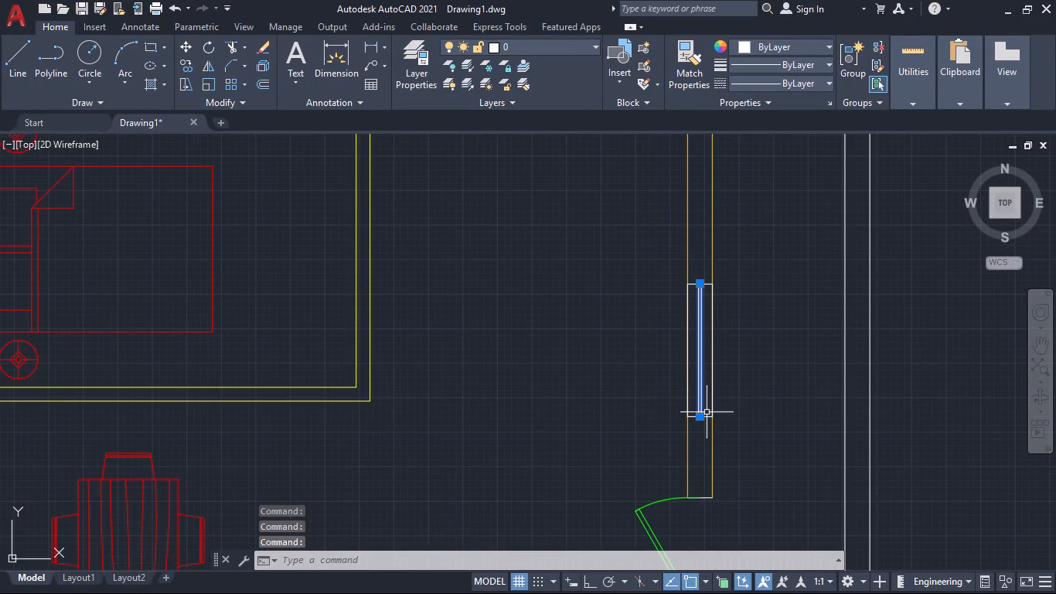
pyautogui.click(709, 418)
pyautogui.moveTo(748, 284); pyautogui.dragTo(762, 531, button='middle')
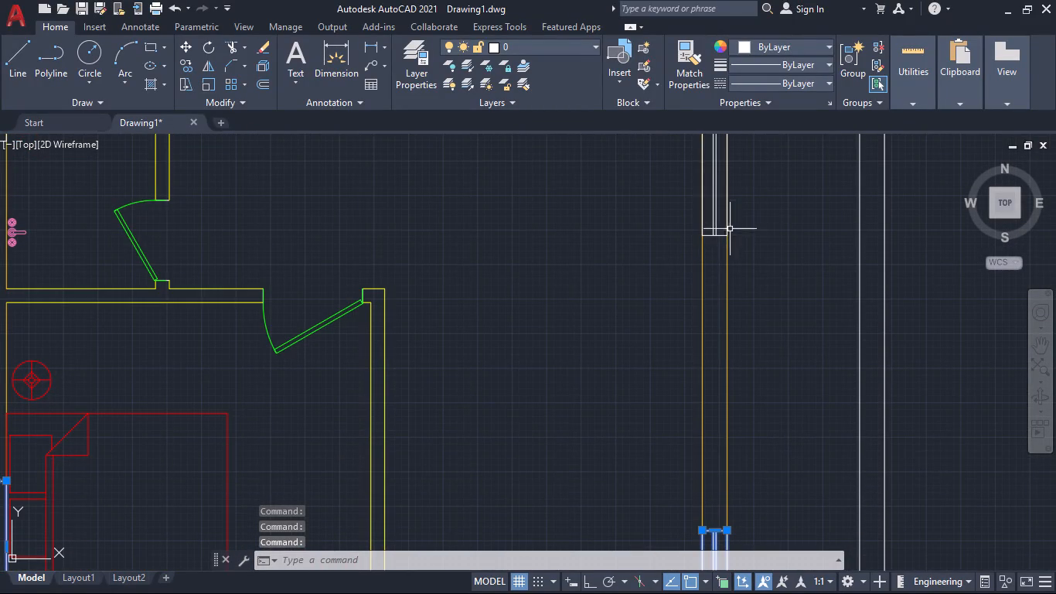
pyautogui.click(721, 237)
pyautogui.click(717, 220)
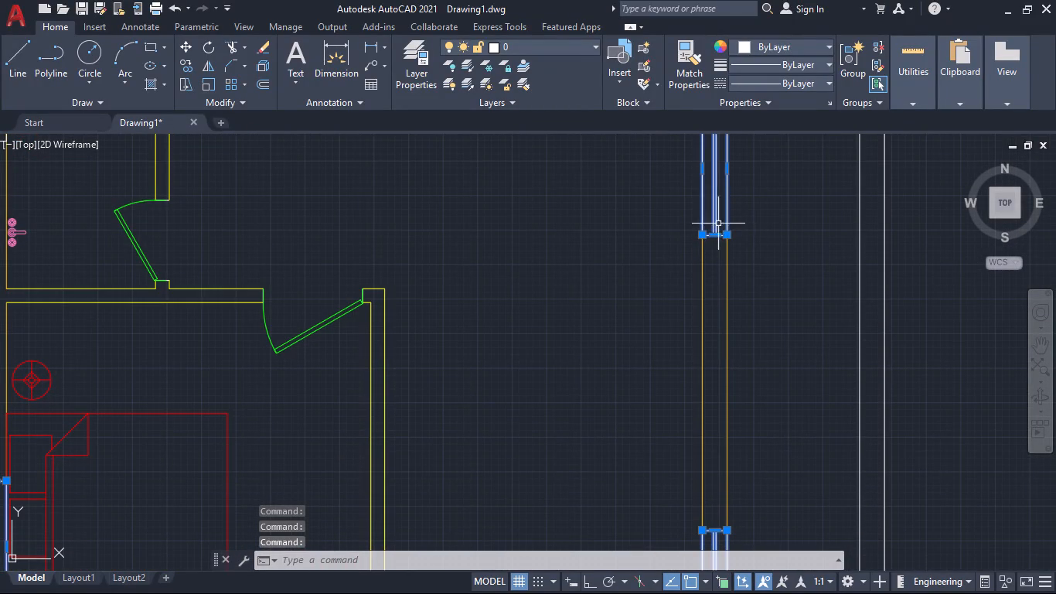
# Add the frames and glazing lines of the northeast bedroom's east window and the northwest bedroom's north window to the selection.
pyautogui.scroll(-1, 757, 267)
pyautogui.moveTo(758, 268); pyautogui.dragTo(758, 561, button='middle')
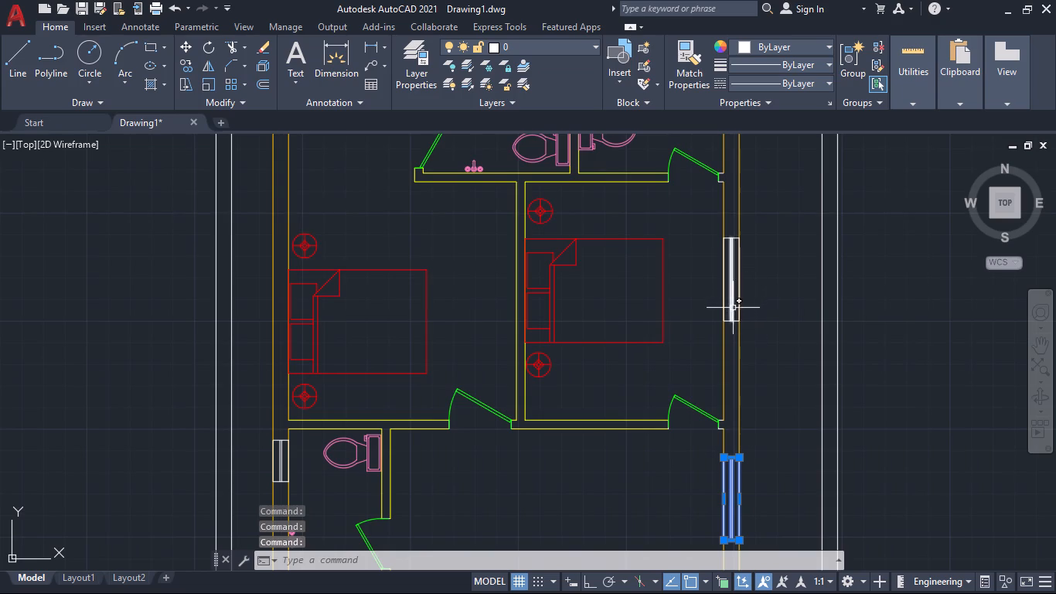
pyautogui.click(731, 308)
pyautogui.scroll(4, 733, 323)
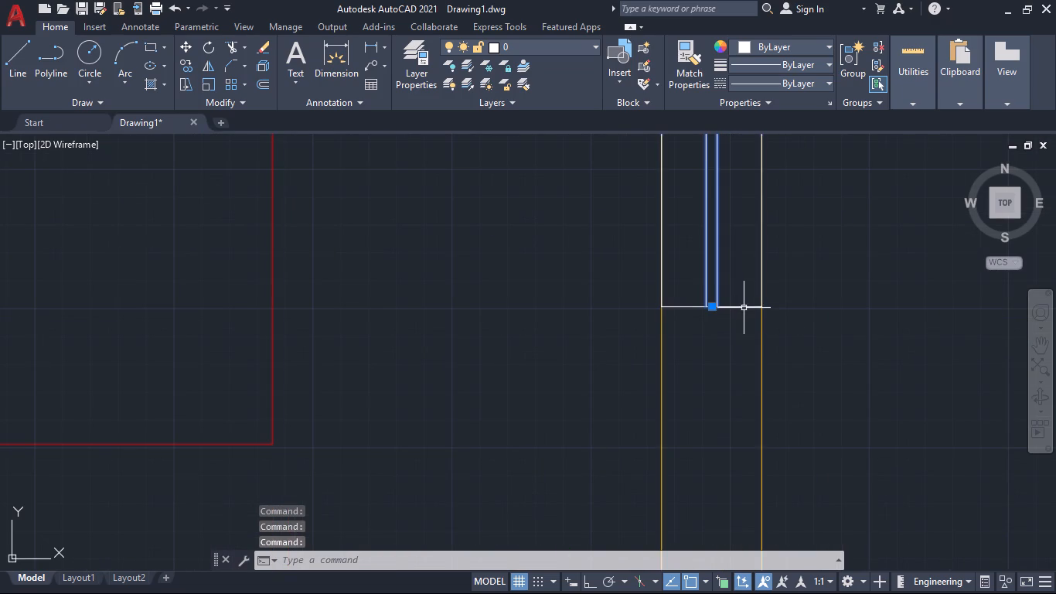
pyautogui.click(744, 308)
pyautogui.scroll(-4, 761, 326)
pyautogui.moveTo(799, 300); pyautogui.dragTo(823, 354, button='middle')
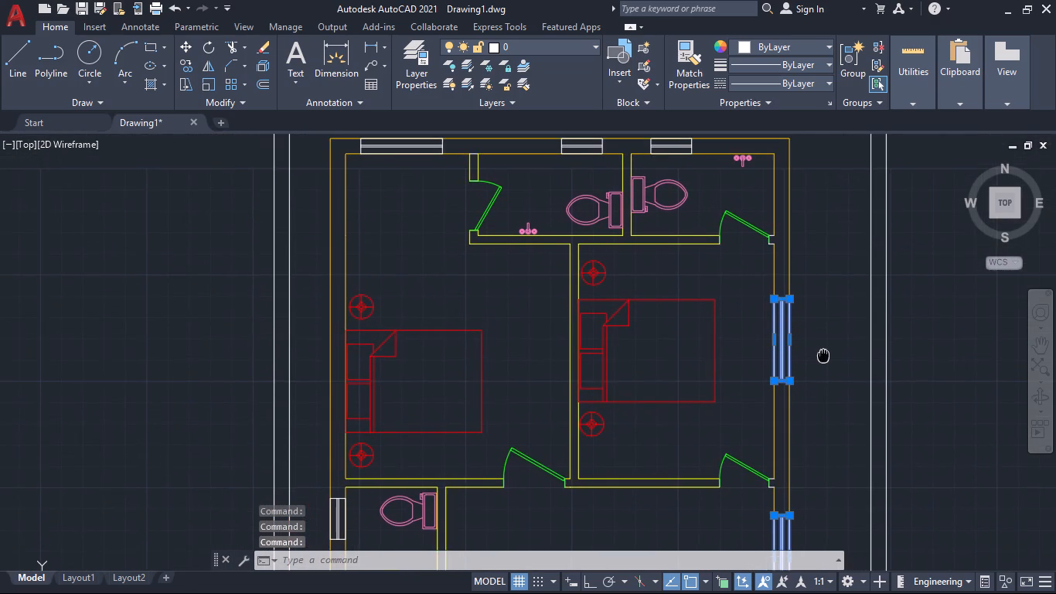
pyautogui.moveTo(823, 354); pyautogui.dragTo(823, 466, button='middle')
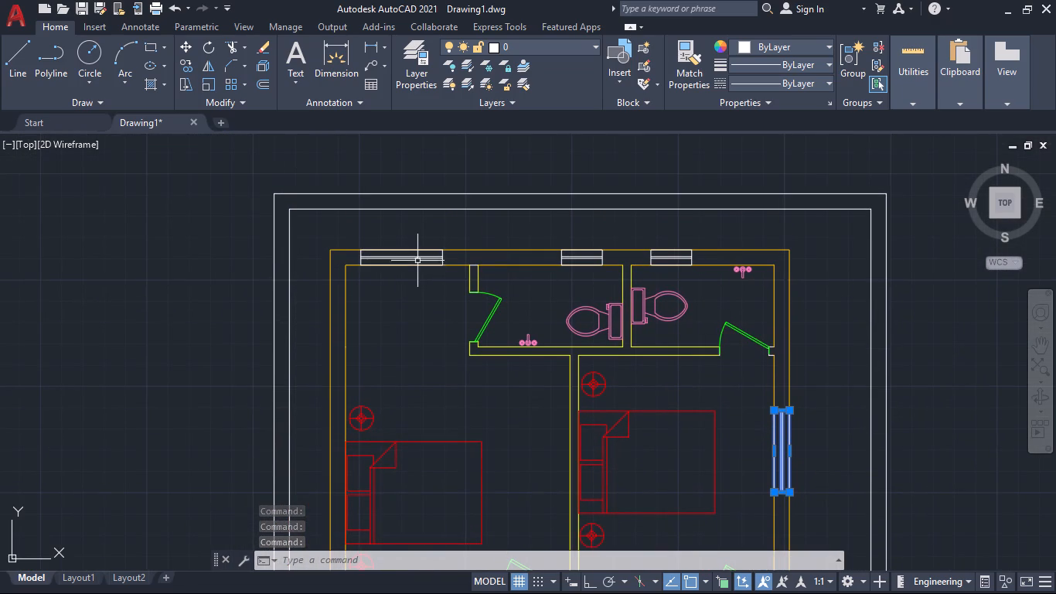
pyautogui.click(418, 260)
pyautogui.scroll(4, 445, 265)
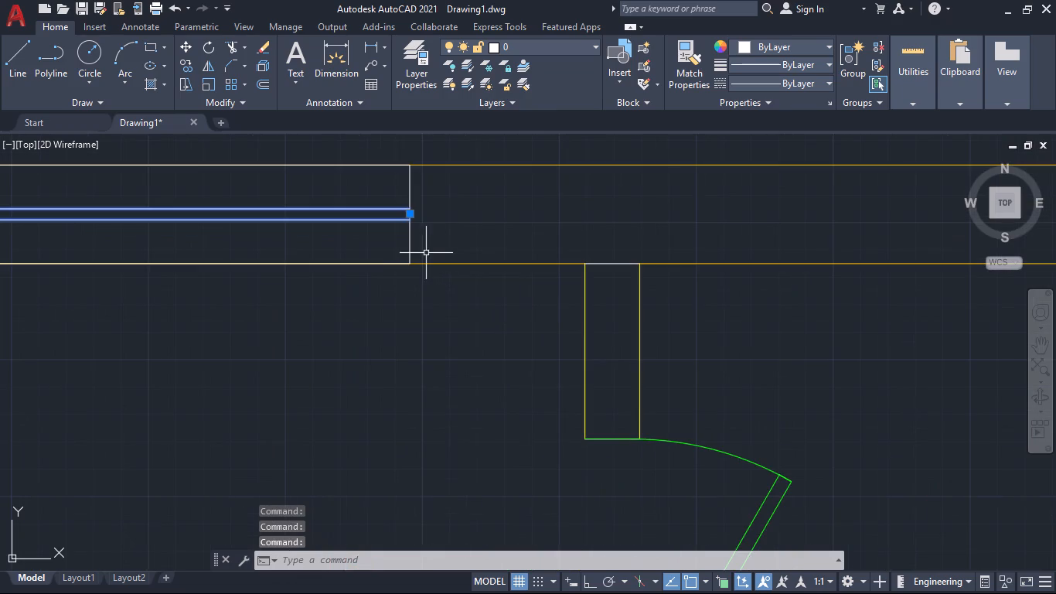
pyautogui.click(410, 249)
# Assign all the selected windows to the windows layer and clear the selection.
pyautogui.scroll(-6, 458, 359)
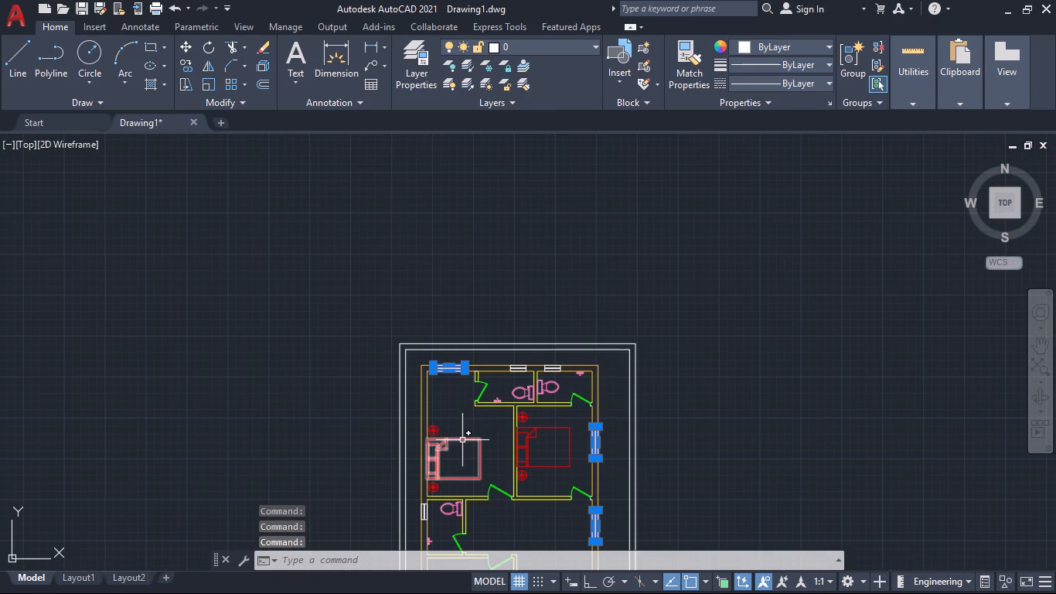
pyautogui.moveTo(467, 413); pyautogui.dragTo(551, 210, button='middle')
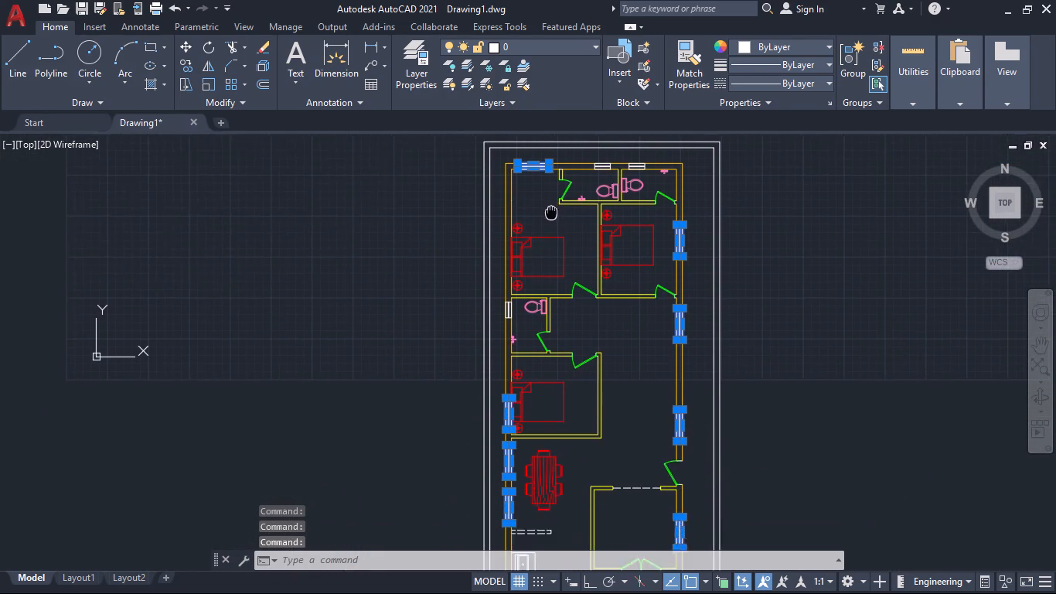
pyautogui.moveTo(551, 210); pyautogui.dragTo(557, 198, button='middle')
pyautogui.click(607, 47)
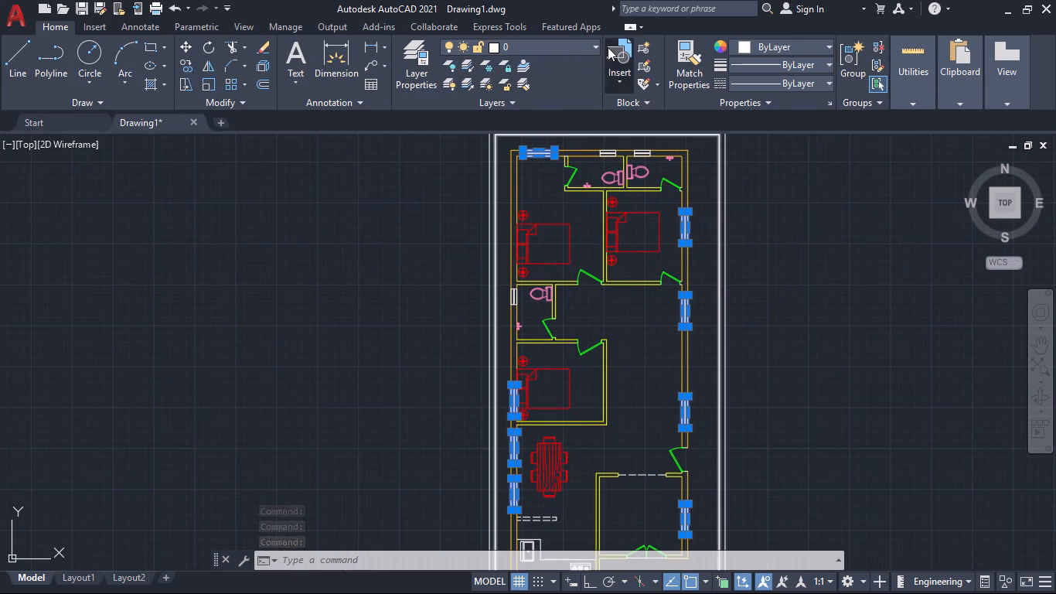
pyautogui.click(591, 47)
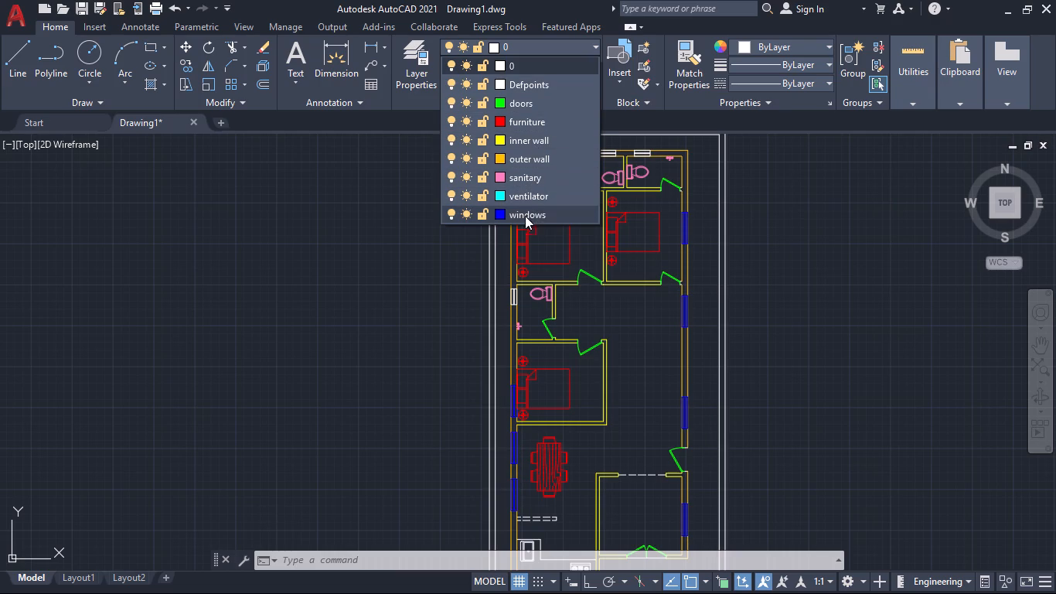
pyautogui.click(525, 215)
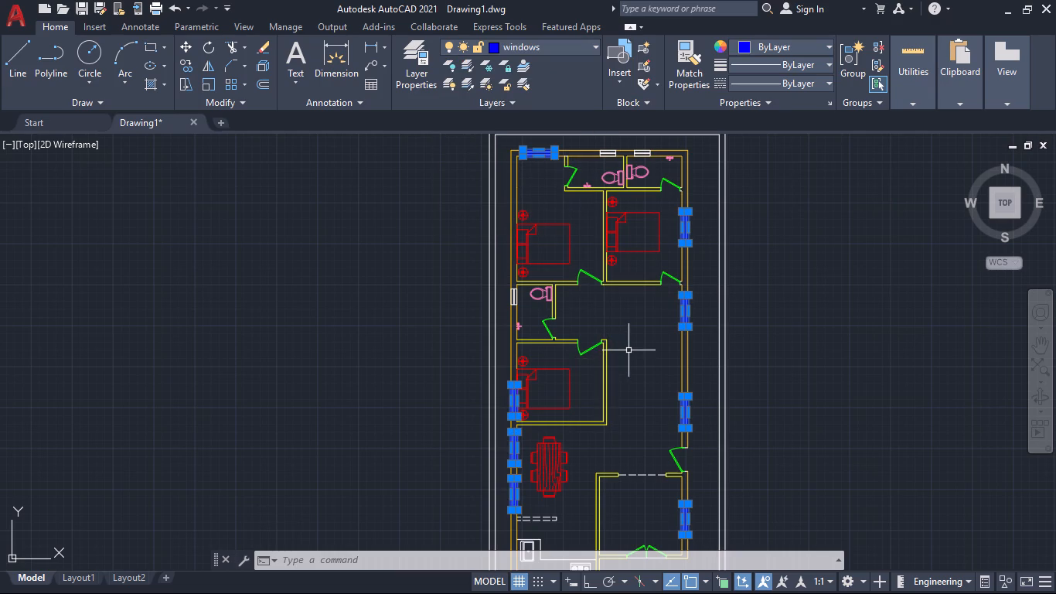
pyautogui.press('Escape')
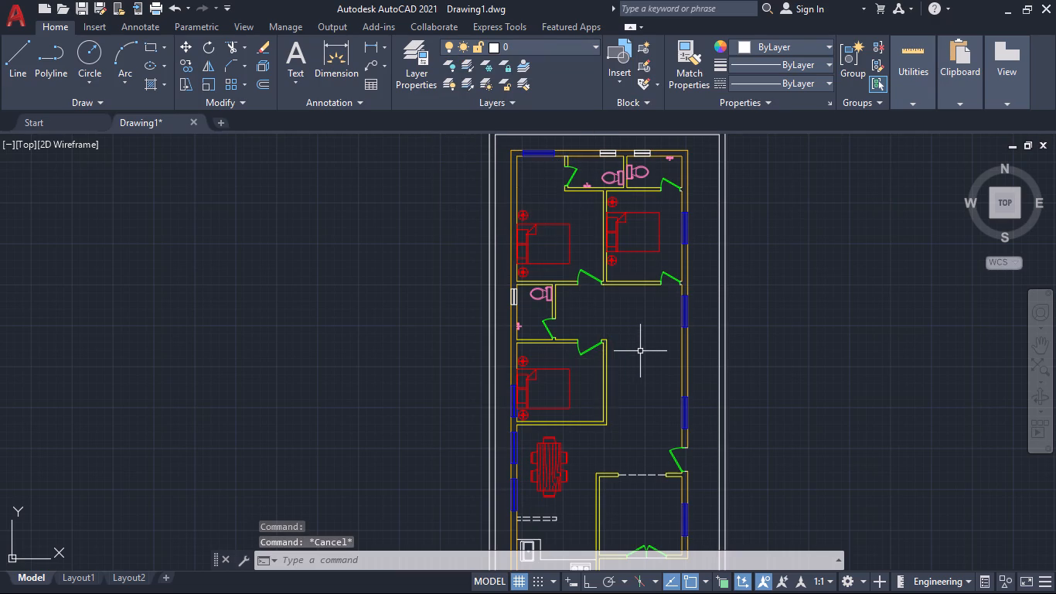
# Make the windows layer current and change its colour to grey, index colour 252.
pyautogui.moveTo(640, 351); pyautogui.dragTo(632, 302, button='middle')
pyautogui.scroll(3, 522, 313)
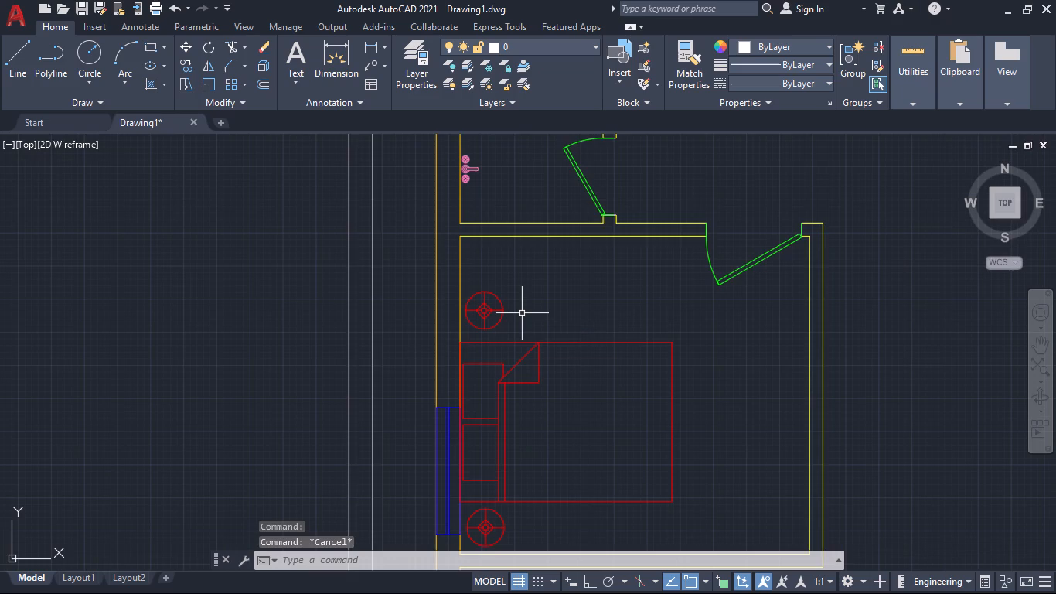
pyautogui.scroll(-2, 522, 313)
pyautogui.scroll(-1, 647, 320)
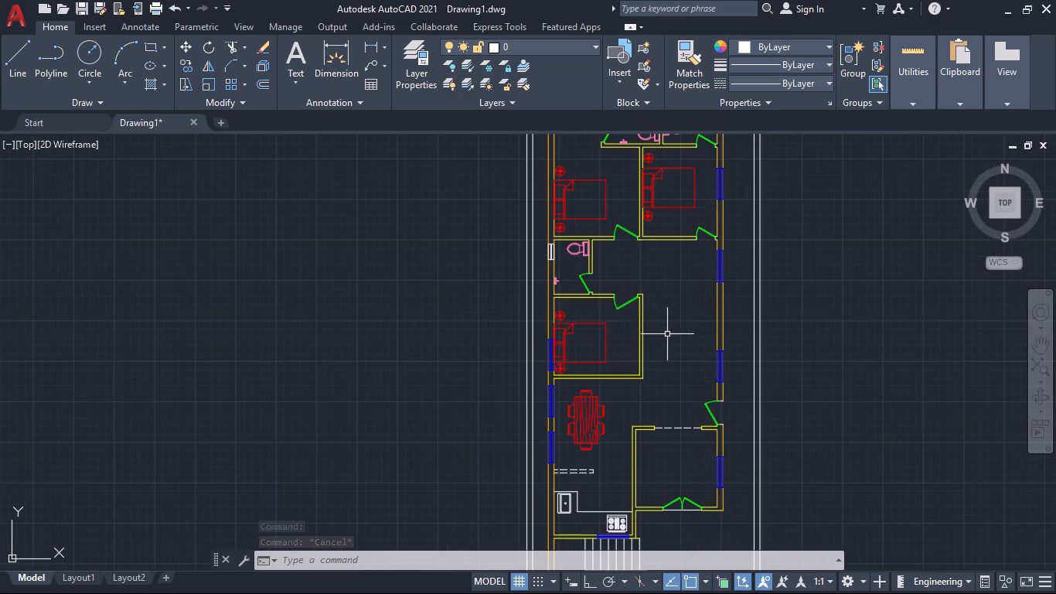
pyautogui.moveTo(672, 326); pyautogui.dragTo(663, 408, button='middle')
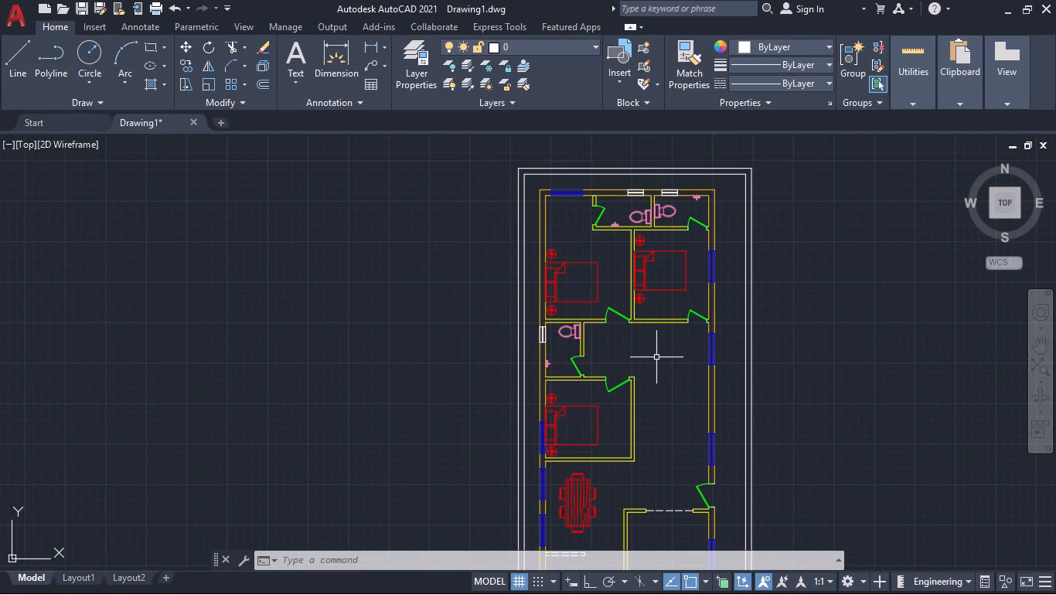
pyautogui.click(594, 46)
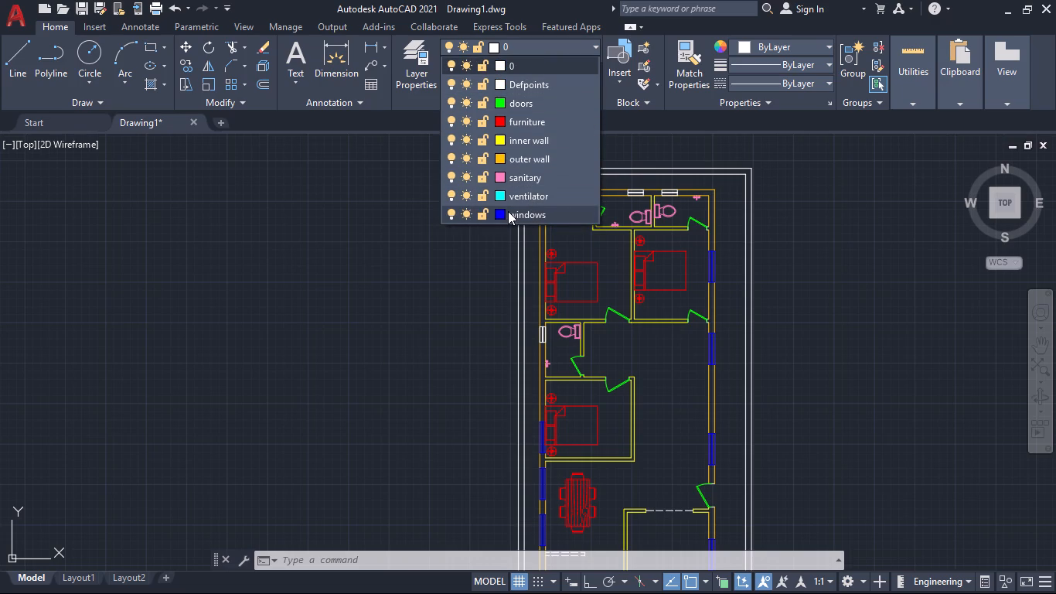
pyautogui.click(508, 211)
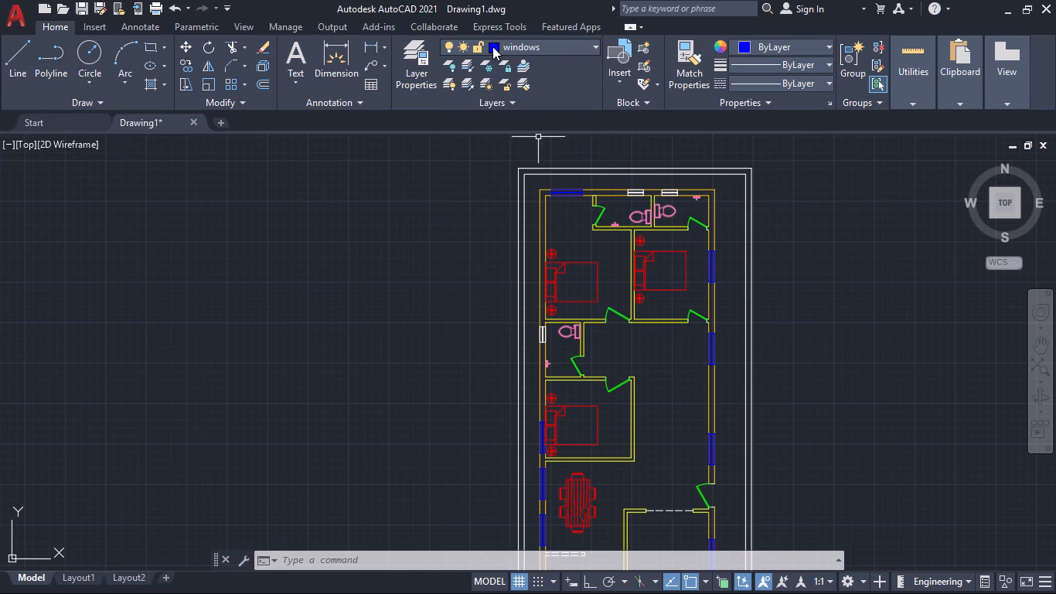
pyautogui.click(492, 46)
pyautogui.click(499, 216)
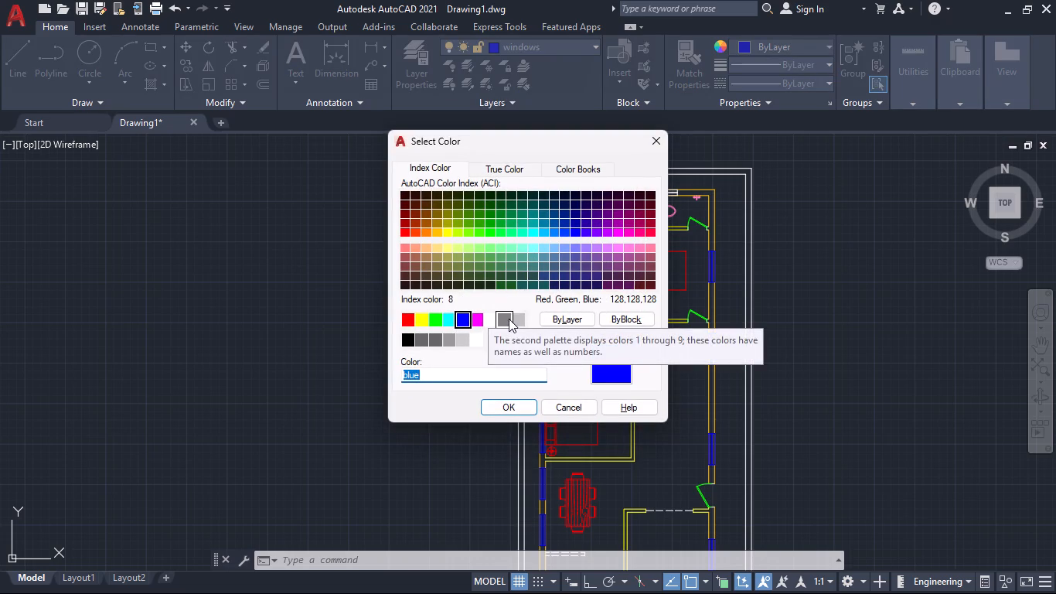
pyautogui.click(425, 340)
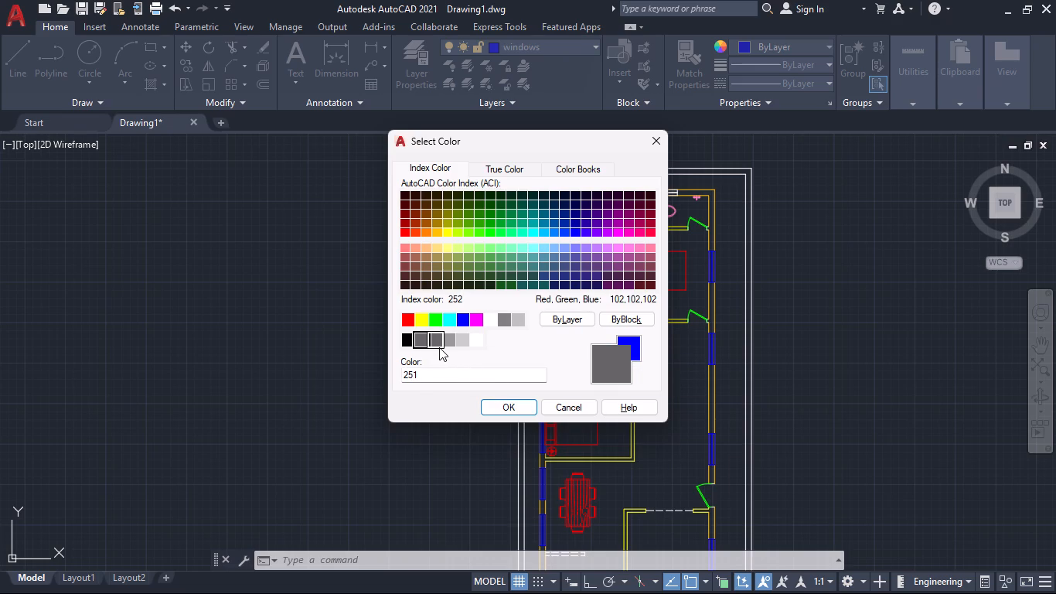
pyautogui.click(438, 344)
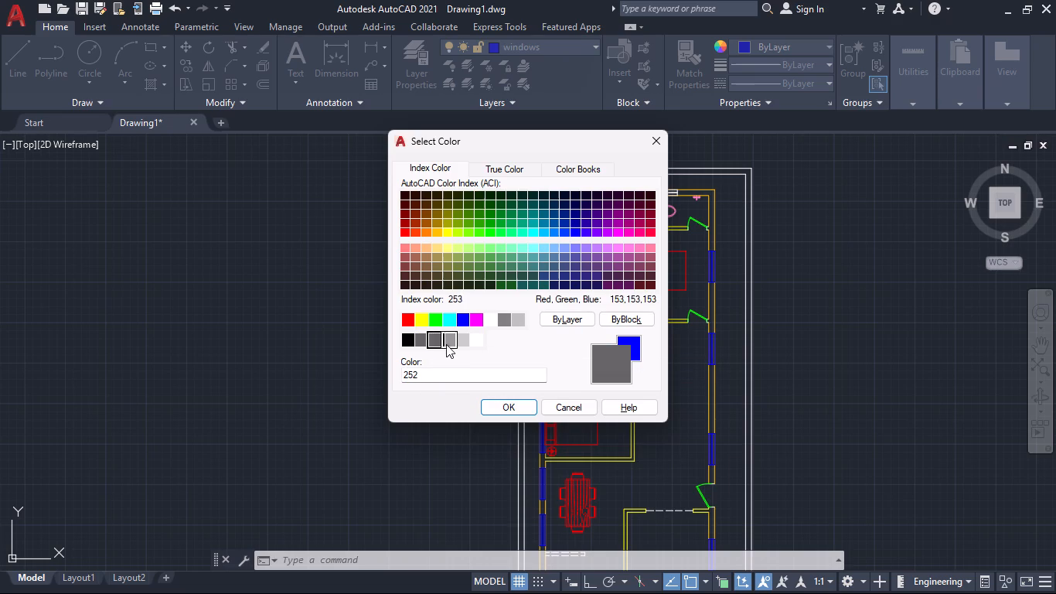
pyautogui.click(522, 406)
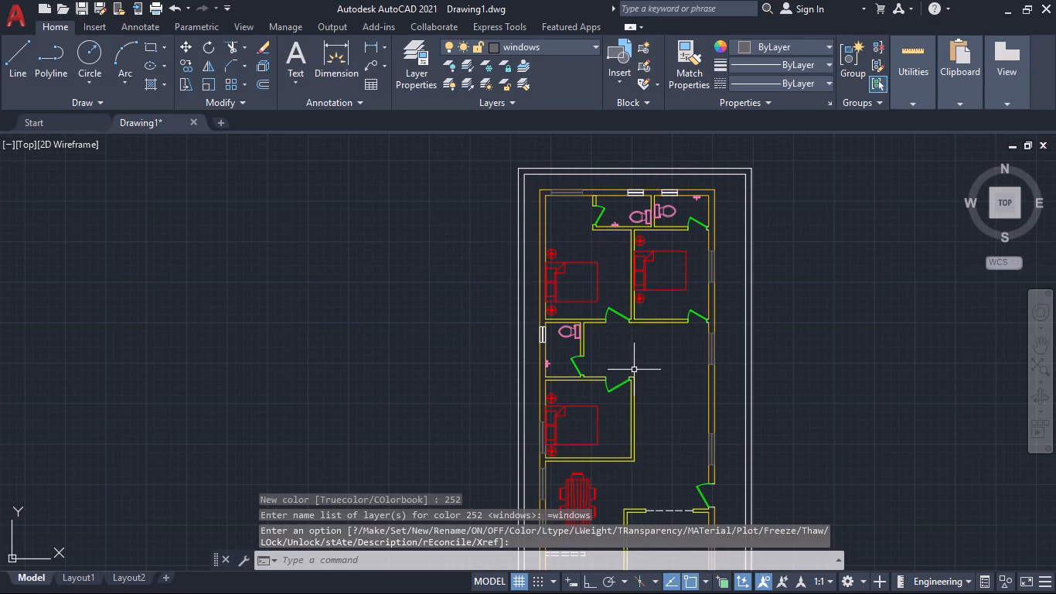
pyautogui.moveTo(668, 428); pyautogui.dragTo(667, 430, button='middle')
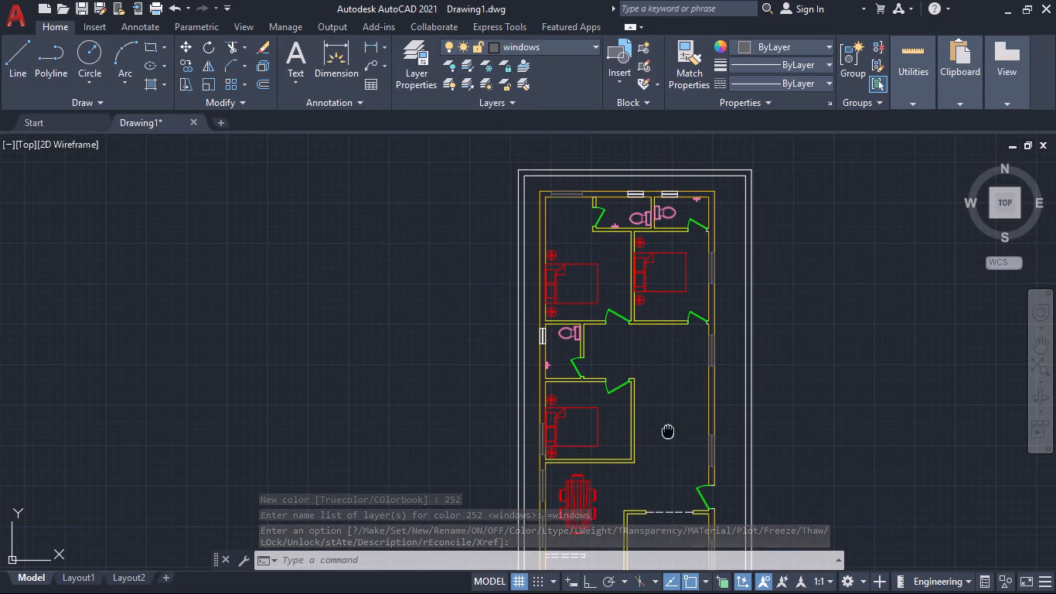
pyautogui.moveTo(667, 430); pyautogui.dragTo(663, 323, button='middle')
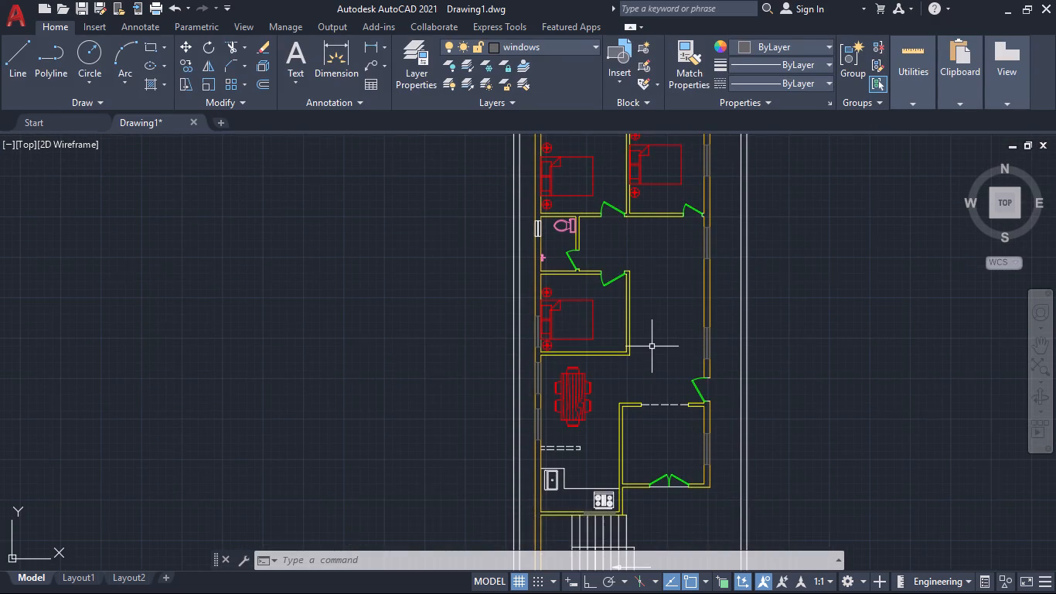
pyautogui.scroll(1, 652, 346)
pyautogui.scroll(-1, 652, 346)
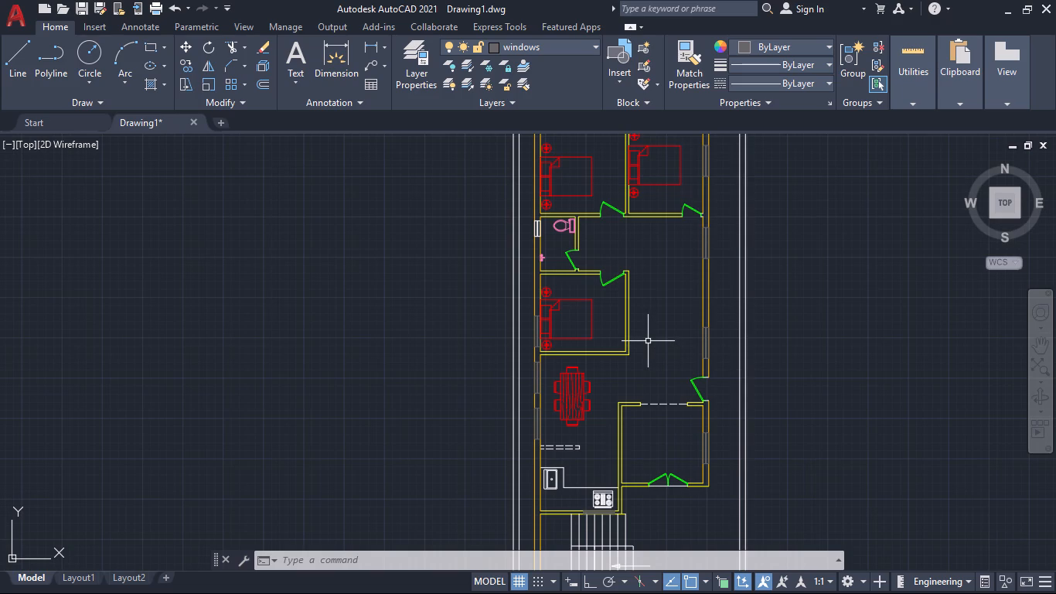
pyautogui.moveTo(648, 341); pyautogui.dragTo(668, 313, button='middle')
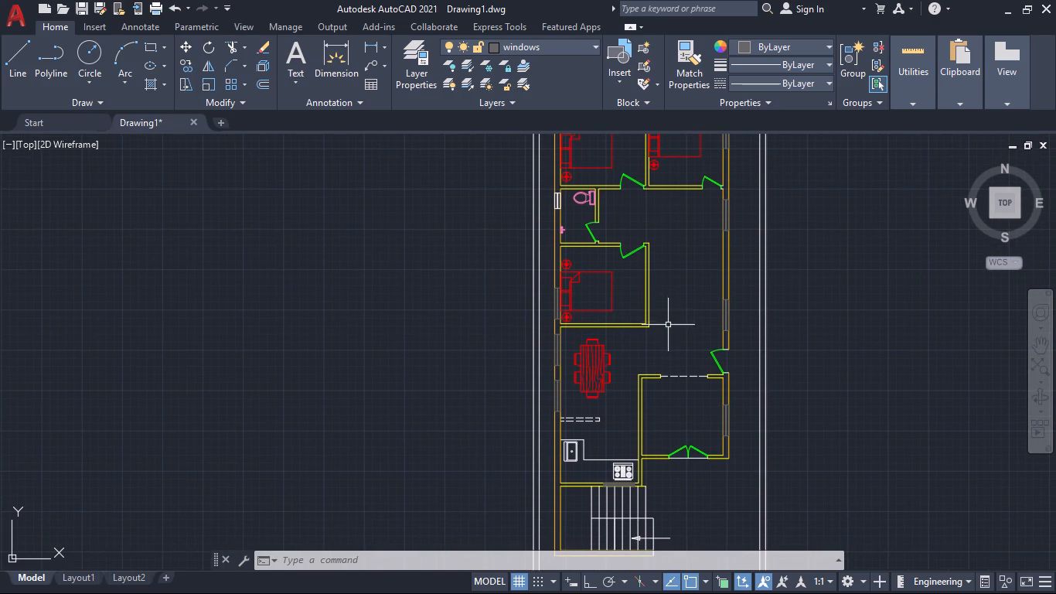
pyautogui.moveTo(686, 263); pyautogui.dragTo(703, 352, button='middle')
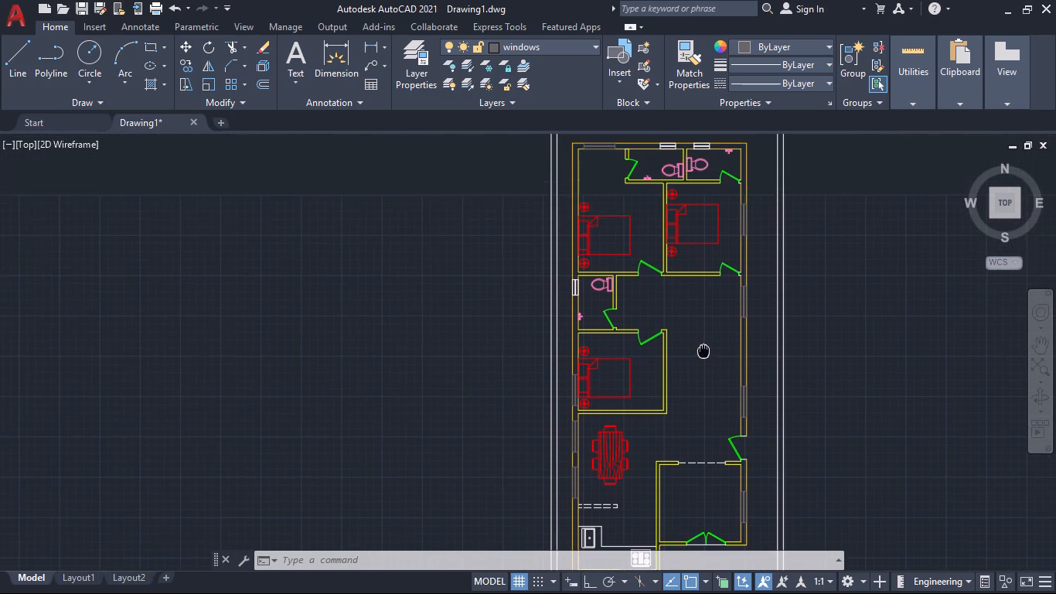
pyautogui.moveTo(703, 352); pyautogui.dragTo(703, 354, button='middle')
# Assign the west-wall bathroom ventilator and the two north-wall bathroom ventilators to the ventilator layer and clear the selection.
pyautogui.scroll(2, 575, 288)
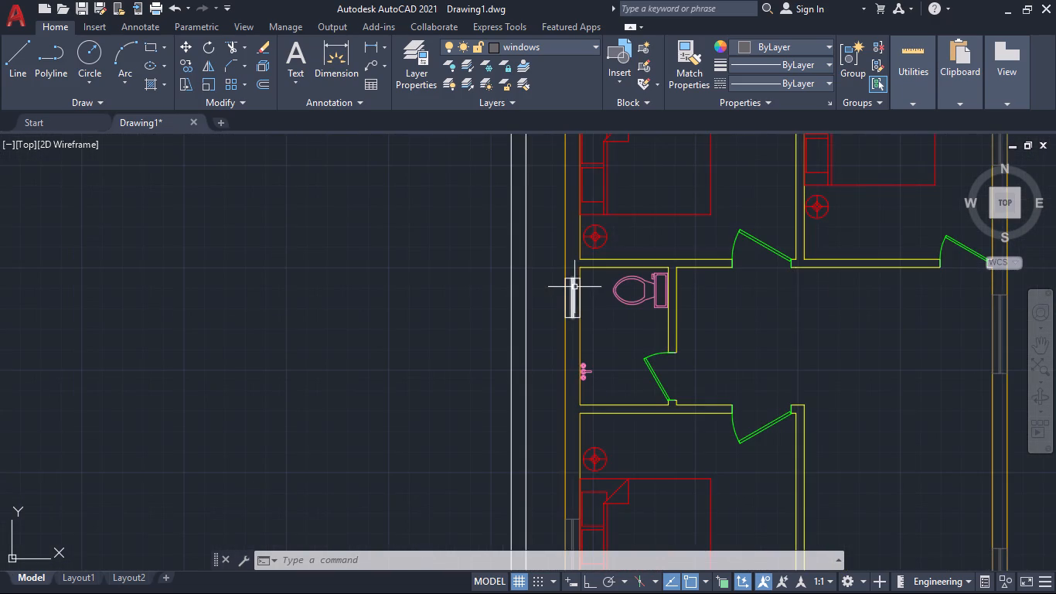
pyautogui.click(572, 282)
pyautogui.scroll(3, 569, 276)
pyautogui.click(564, 284)
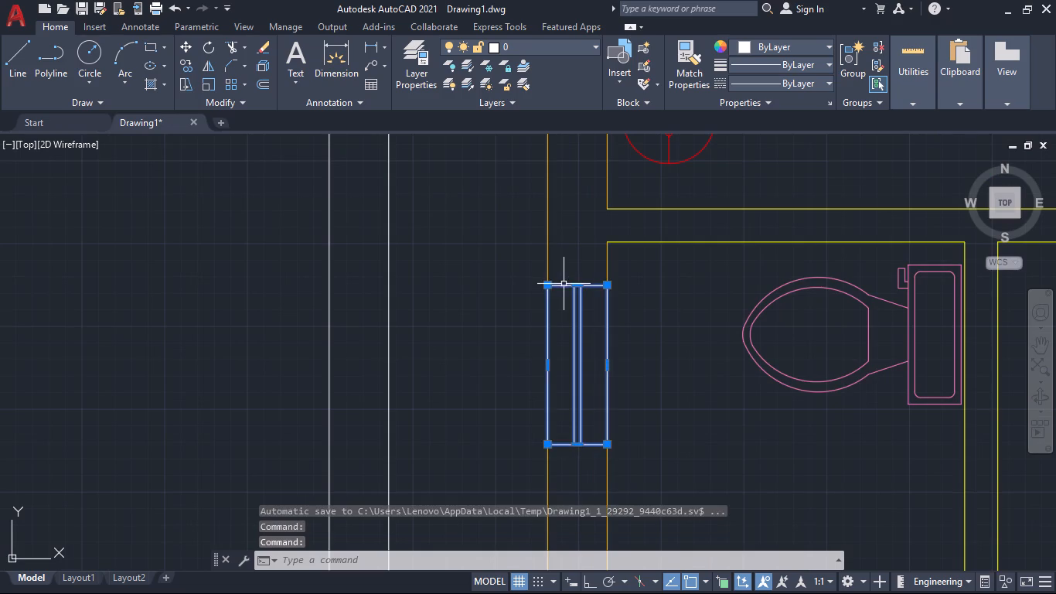
pyautogui.scroll(-4, 595, 285)
pyautogui.moveTo(707, 203); pyautogui.dragTo(672, 362, button='middle')
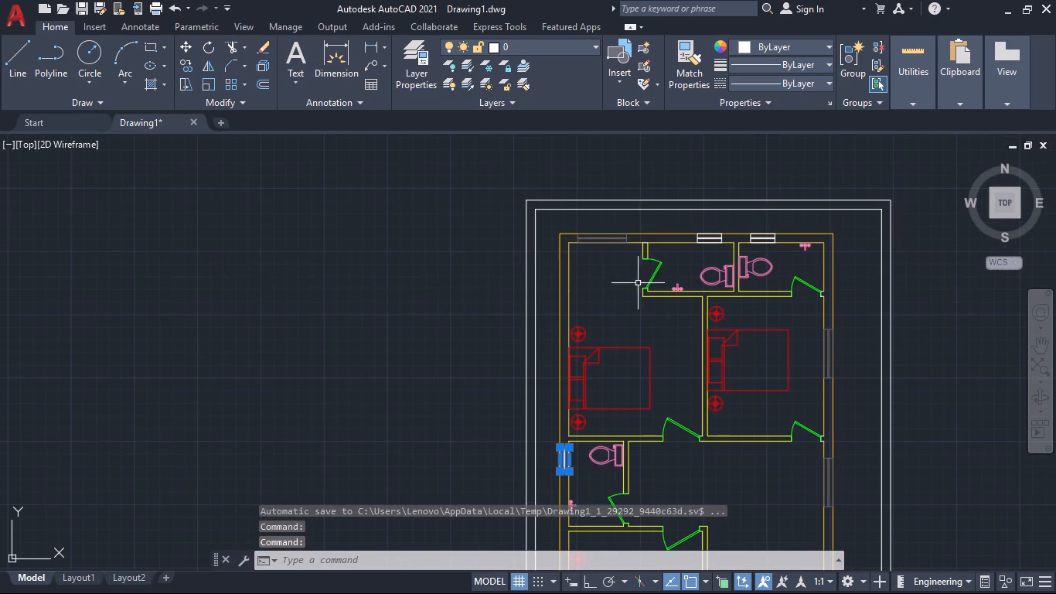
pyautogui.scroll(2, 613, 240)
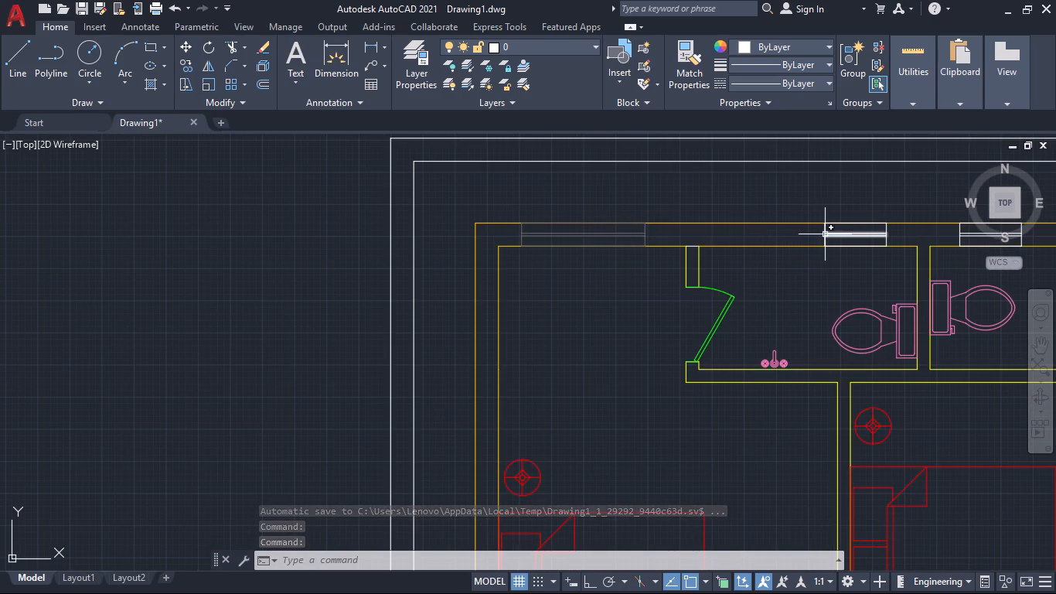
pyautogui.click(825, 234)
pyautogui.click(824, 225)
pyautogui.scroll(-2, 830, 237)
pyautogui.moveTo(839, 261); pyautogui.dragTo(696, 267, button='middle')
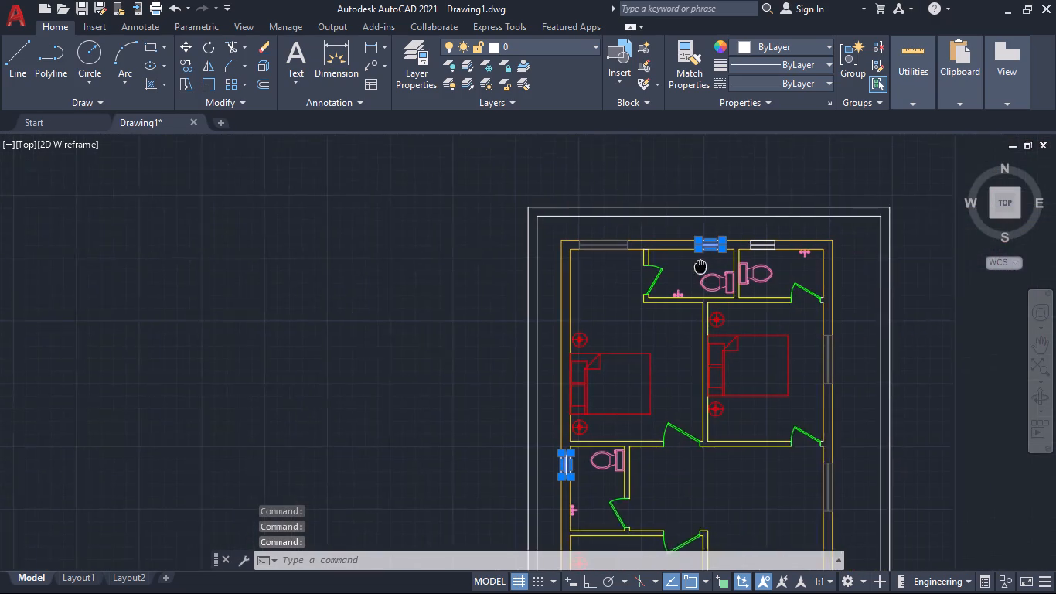
pyautogui.moveTo(696, 267); pyautogui.dragTo(666, 274, button='middle')
pyautogui.scroll(5, 748, 246)
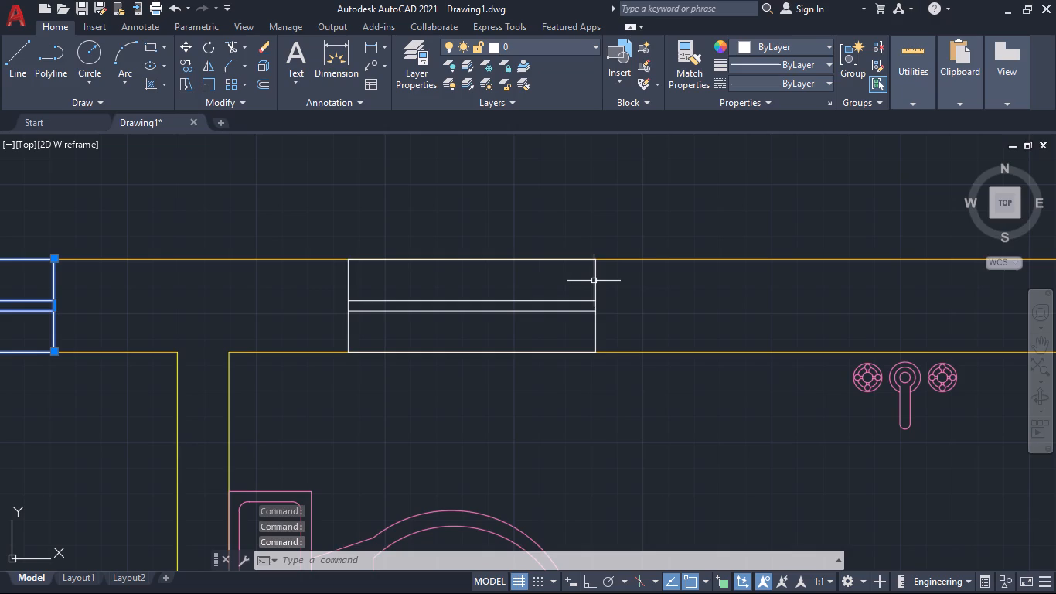
pyautogui.click(595, 281)
pyautogui.click(572, 305)
pyautogui.click(572, 298)
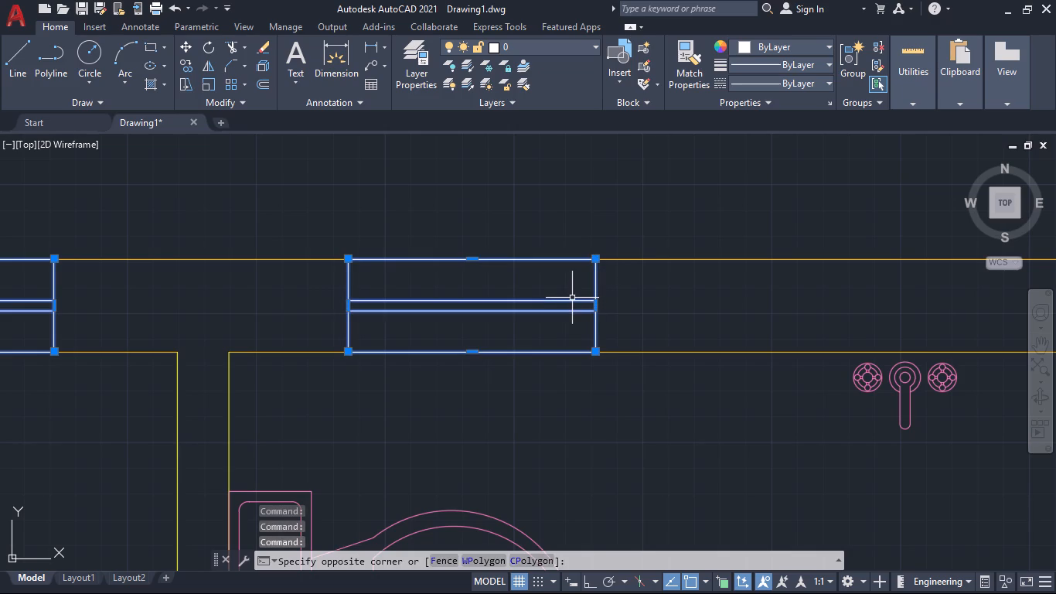
pyautogui.scroll(-5, 617, 292)
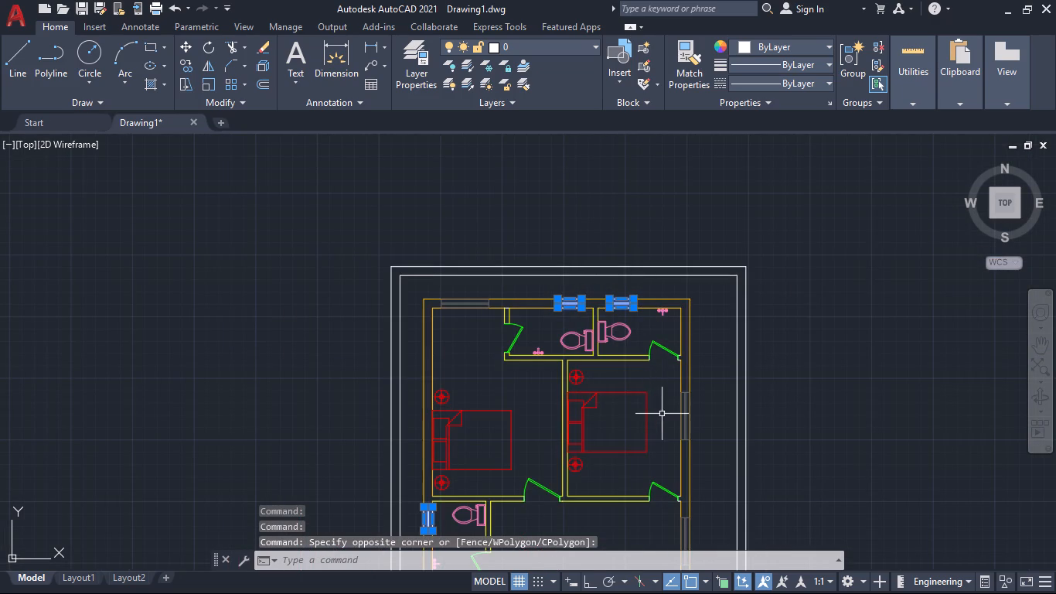
pyautogui.moveTo(663, 414); pyautogui.dragTo(707, 160, button='middle')
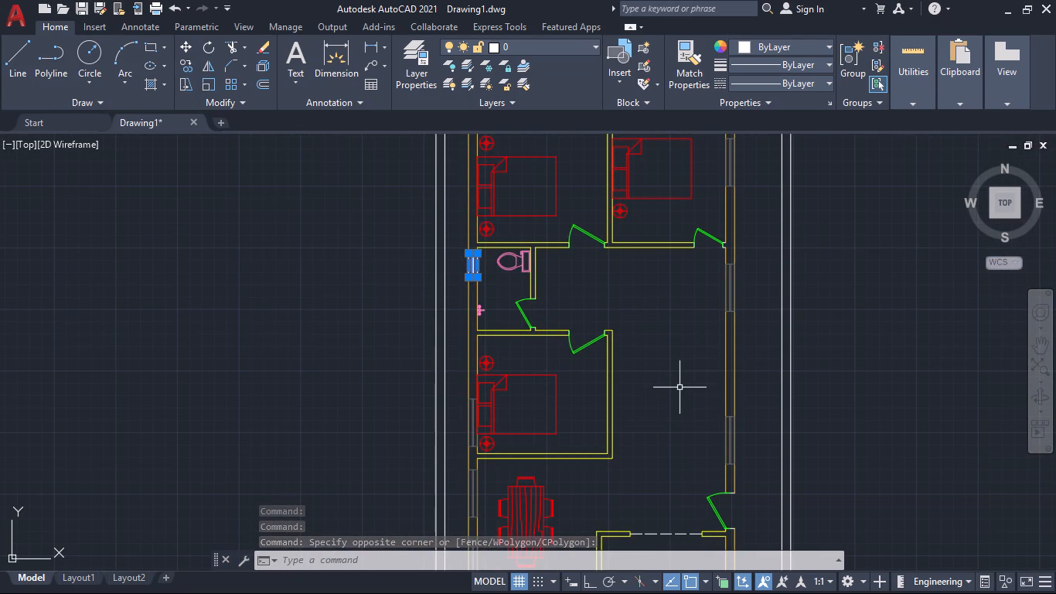
pyautogui.moveTo(679, 377); pyautogui.dragTo(749, 181, button='middle')
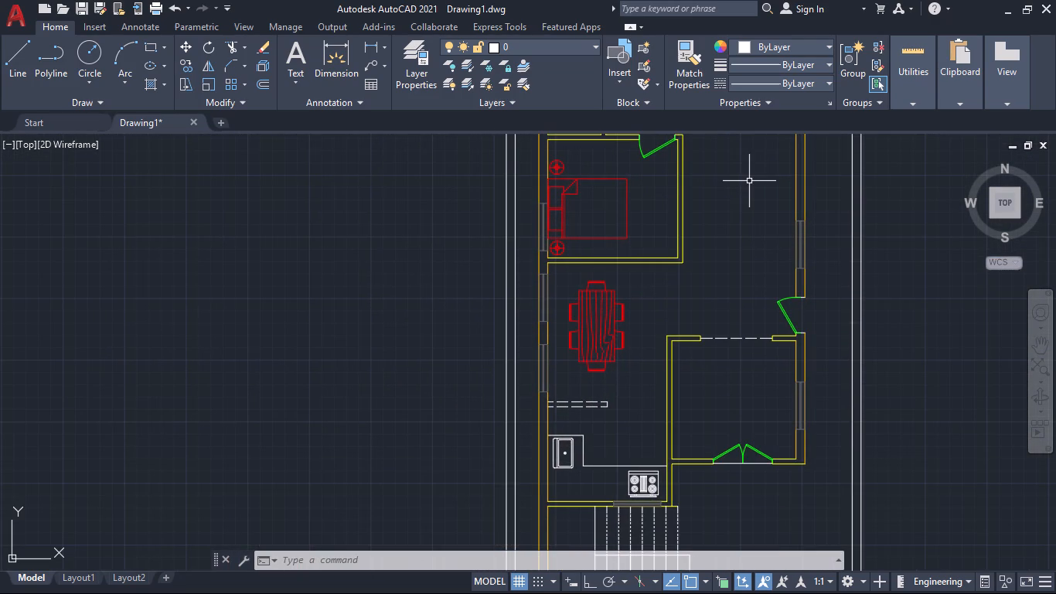
pyautogui.scroll(3, 538, 312)
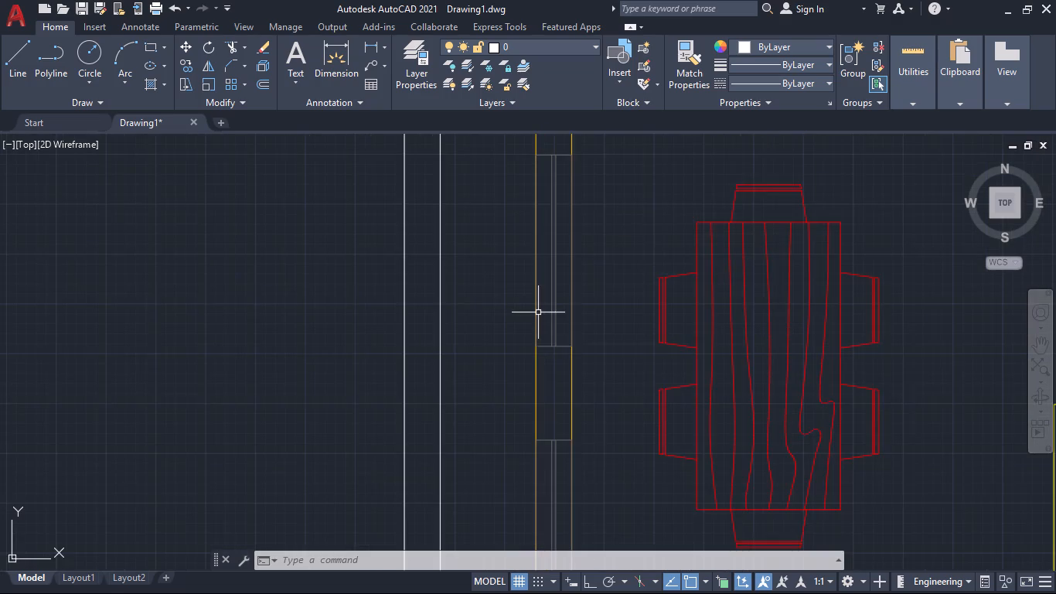
pyautogui.scroll(-4, 538, 312)
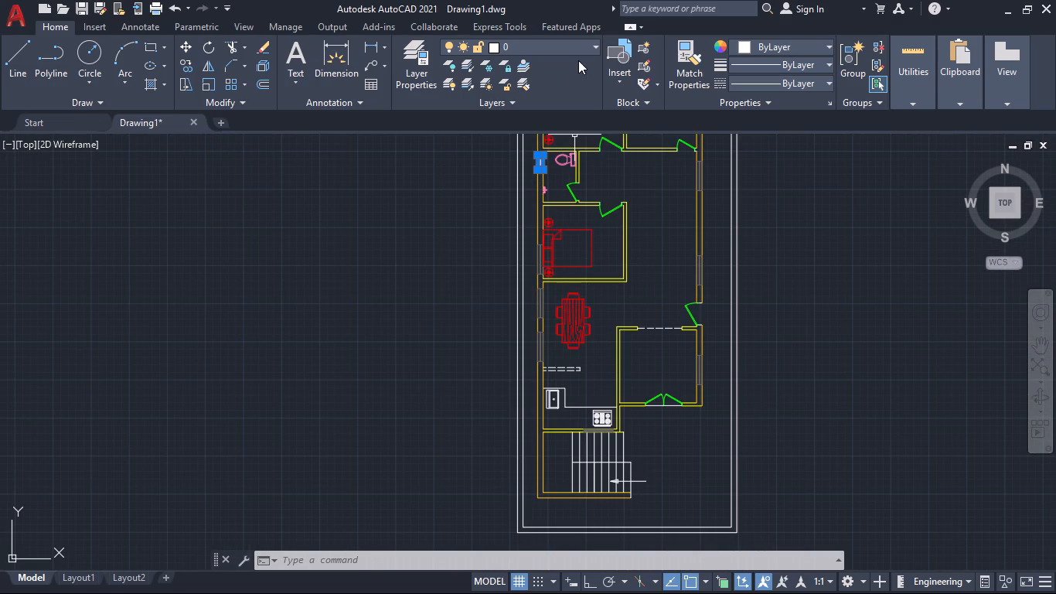
pyautogui.click(594, 43)
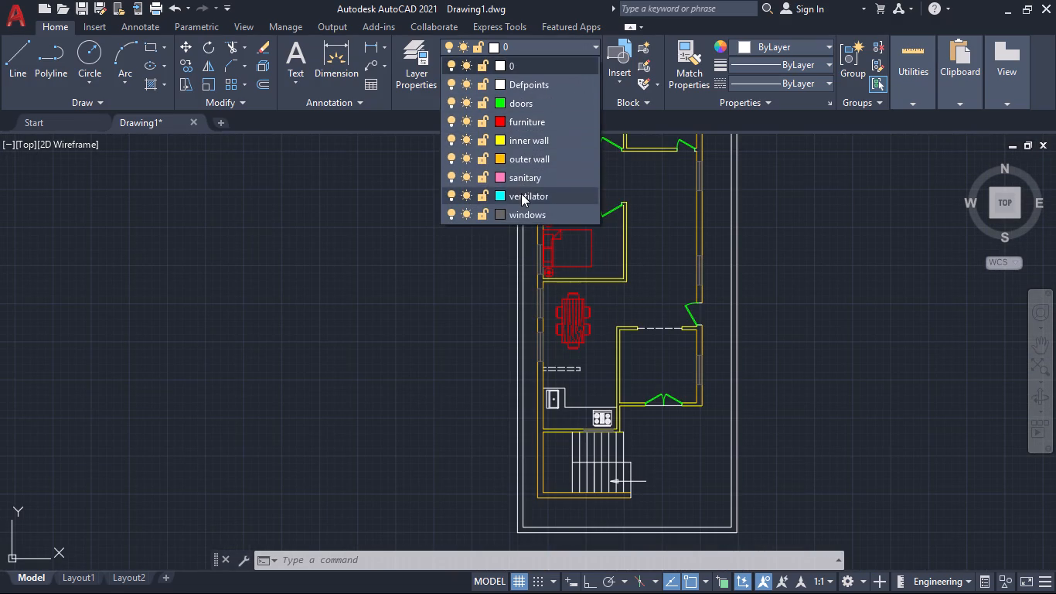
pyautogui.click(521, 193)
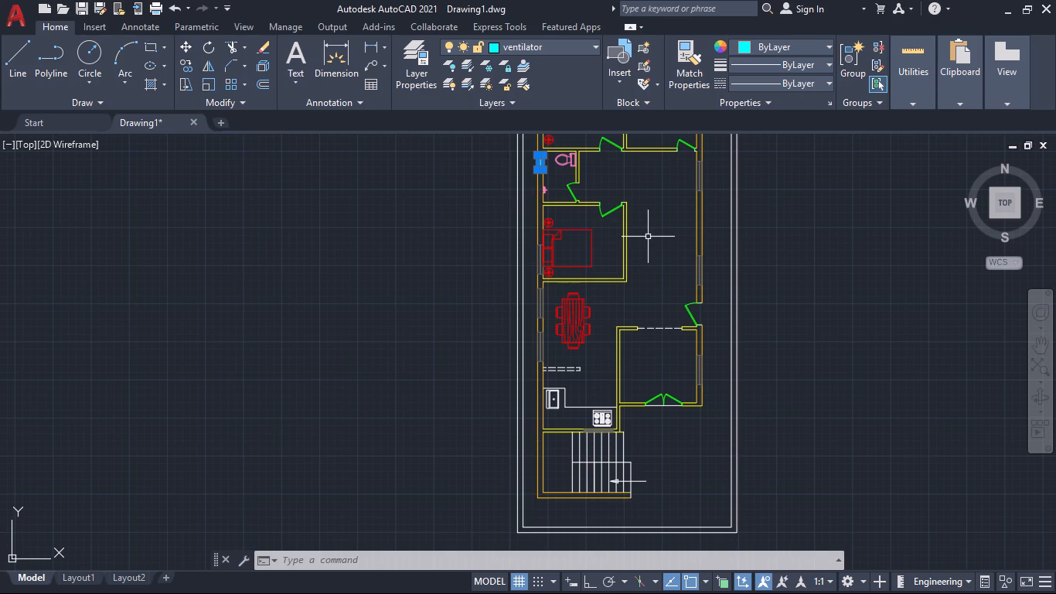
pyautogui.press('Escape')
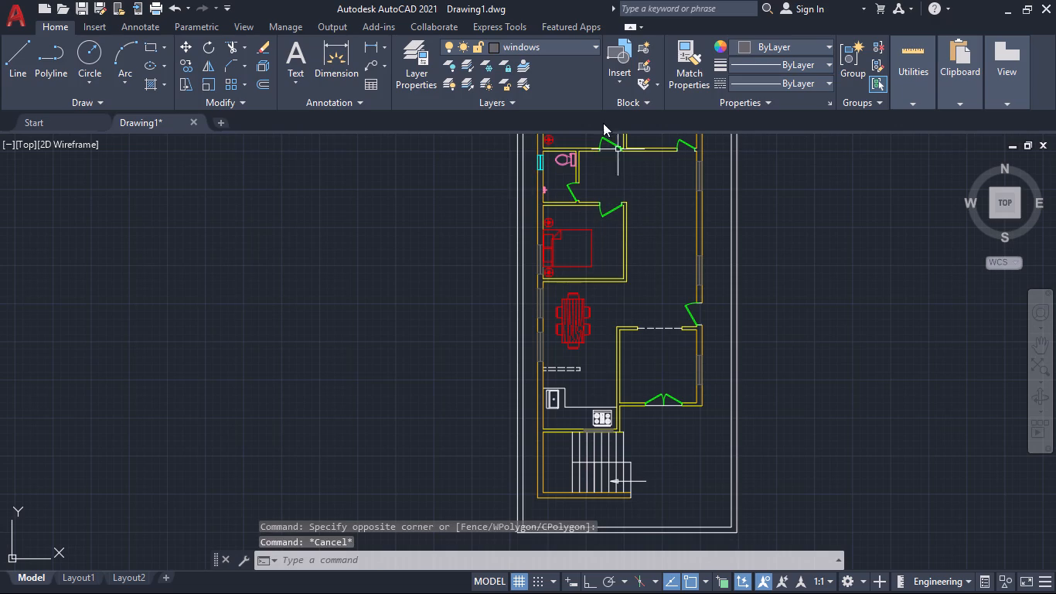
# Change the windows layer's colour to dark purple, index colour 226.
pyautogui.click(595, 46)
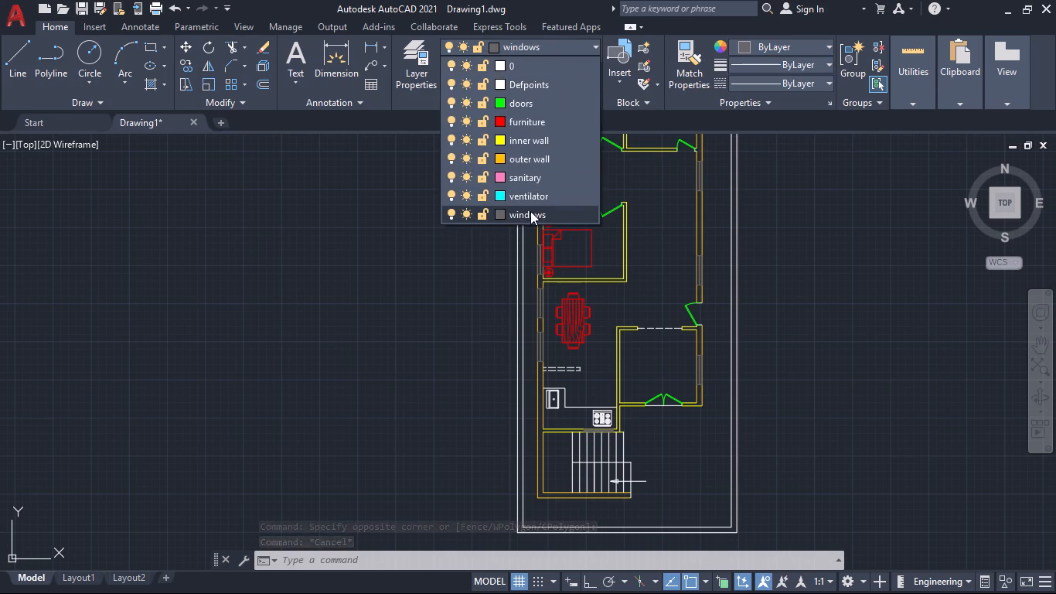
pyautogui.click(499, 213)
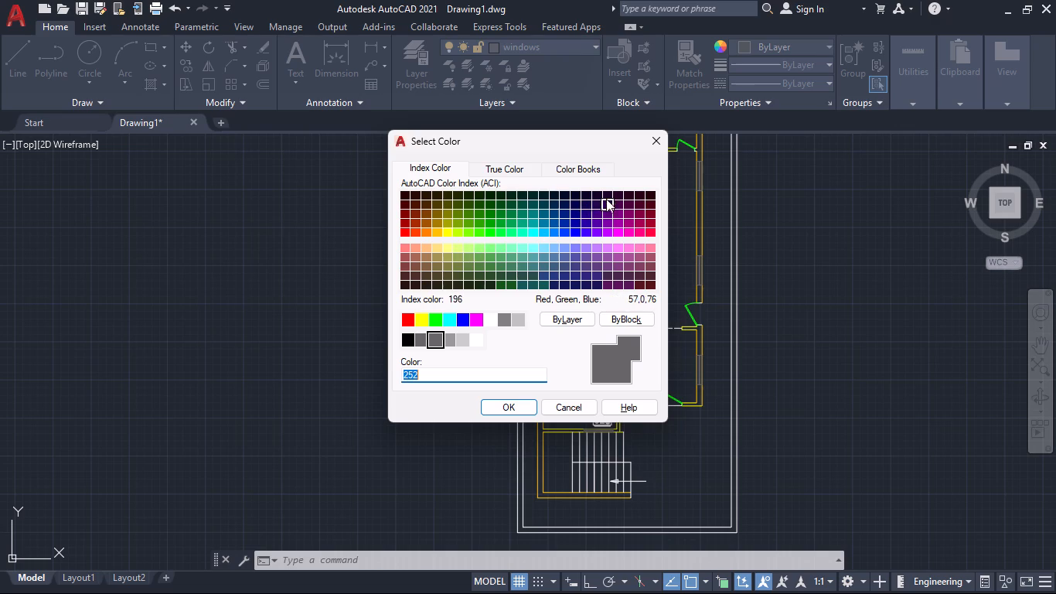
pyautogui.click(629, 207)
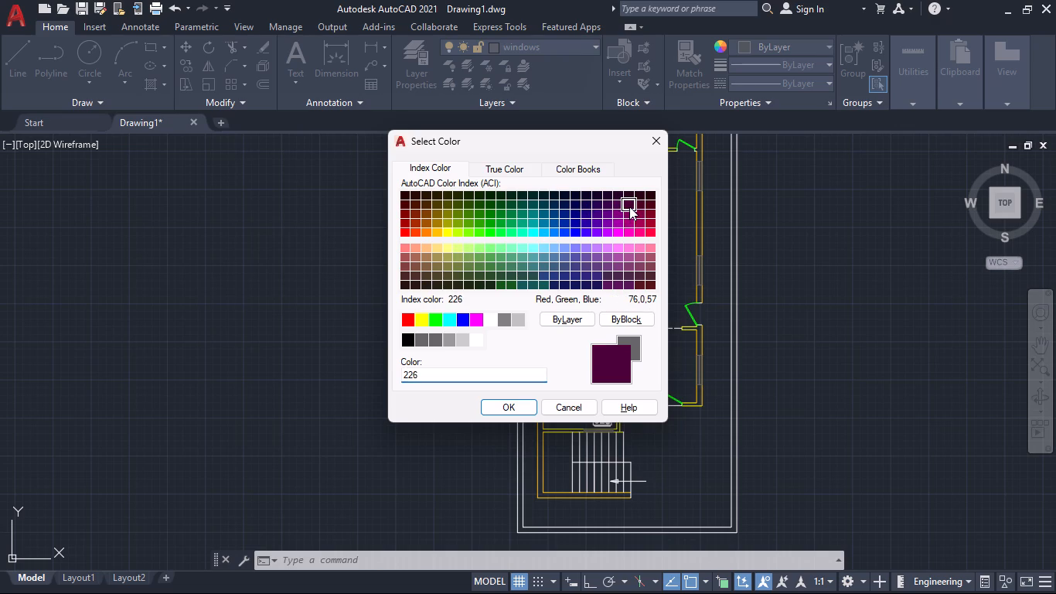
pyautogui.click(516, 402)
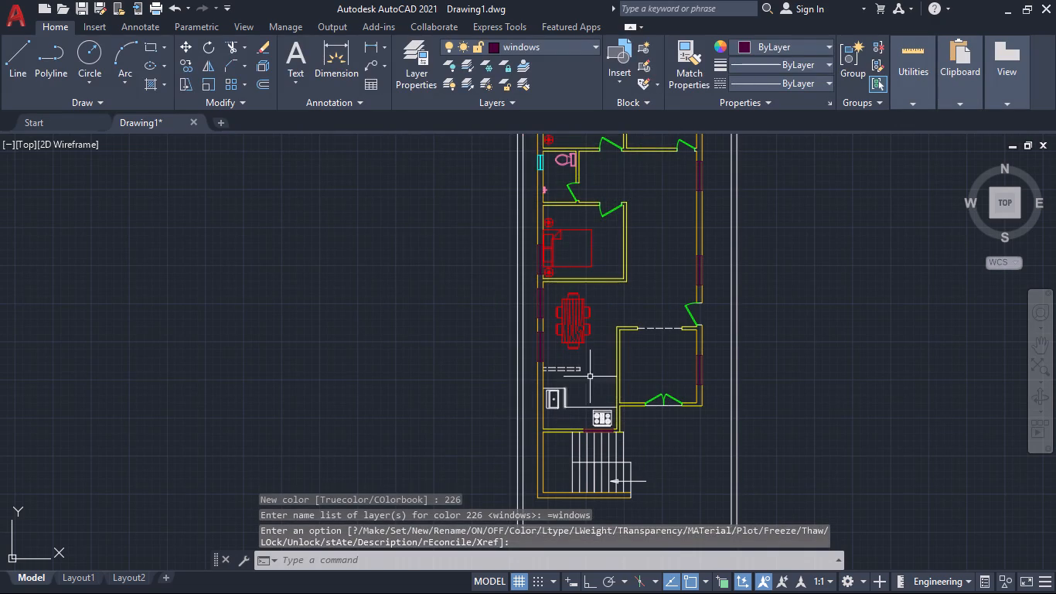
# Examine the floor plan at several scales to check the colours of the windows and ventilators.
pyautogui.scroll(-1, 768, 350)
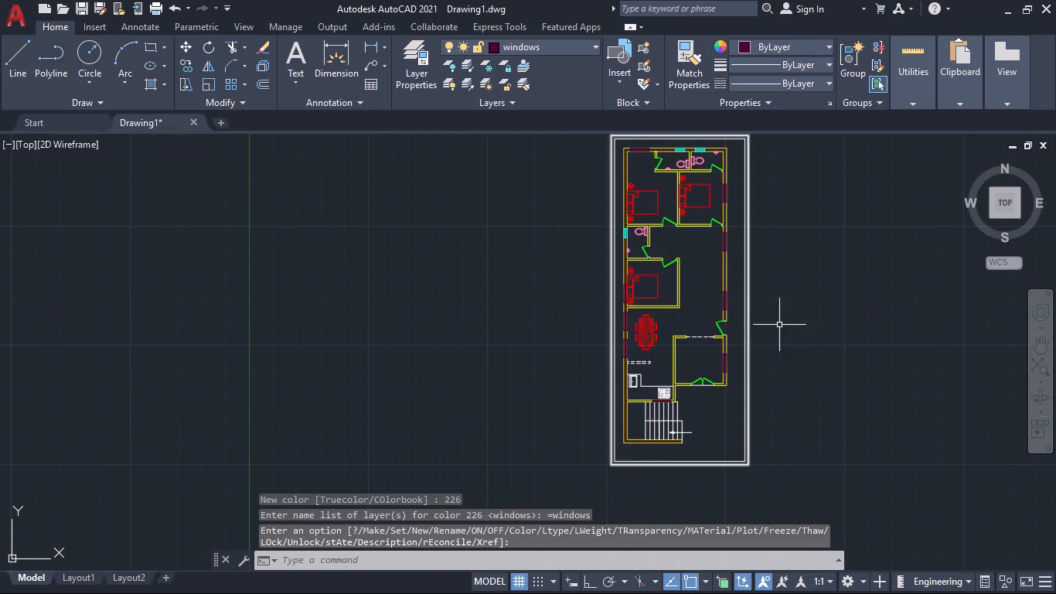
pyautogui.moveTo(786, 322); pyautogui.dragTo(645, 407, button='middle')
pyautogui.scroll(2, 479, 367)
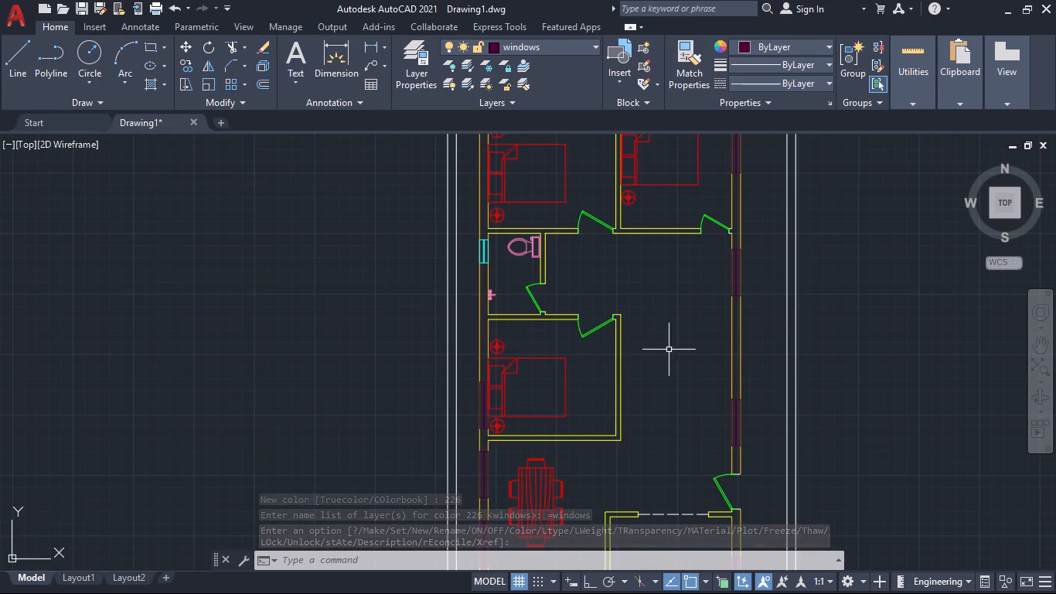
pyautogui.scroll(1, 680, 341)
pyautogui.moveTo(680, 341); pyautogui.dragTo(642, 210, button='middle')
pyautogui.scroll(1, 680, 341)
pyautogui.scroll(-1, 646, 238)
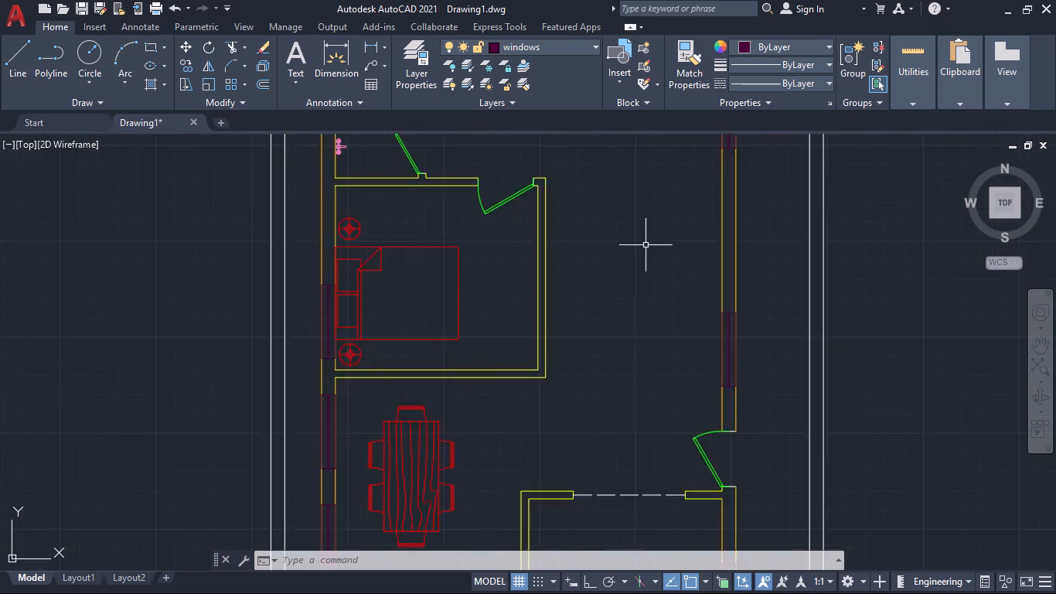
pyautogui.scroll(-2, 646, 246)
pyautogui.moveTo(642, 456); pyautogui.dragTo(595, 469, button='middle')
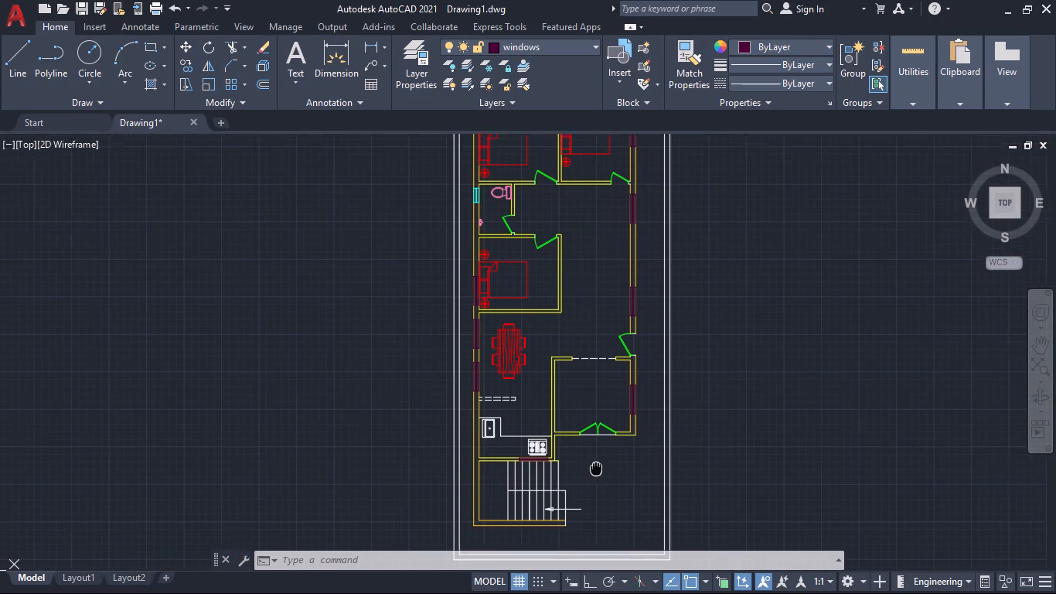
pyautogui.moveTo(595, 469); pyautogui.dragTo(605, 508, button='middle')
pyautogui.scroll(-1, 690, 323)
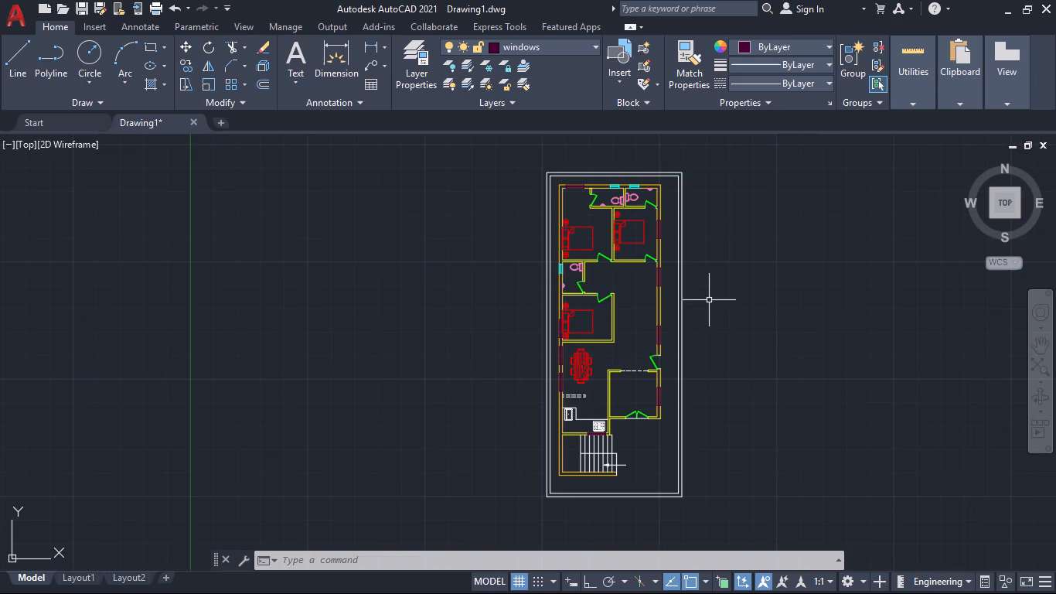
pyautogui.moveTo(712, 295); pyautogui.dragTo(673, 314, button='middle')
pyautogui.scroll(1, 673, 312)
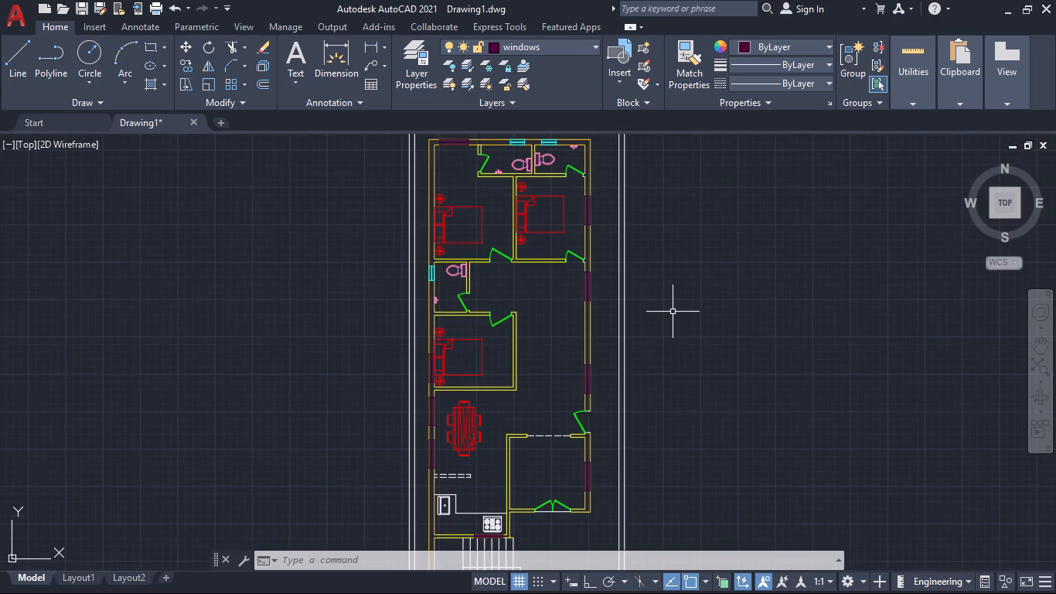
pyautogui.scroll(-1, 673, 312)
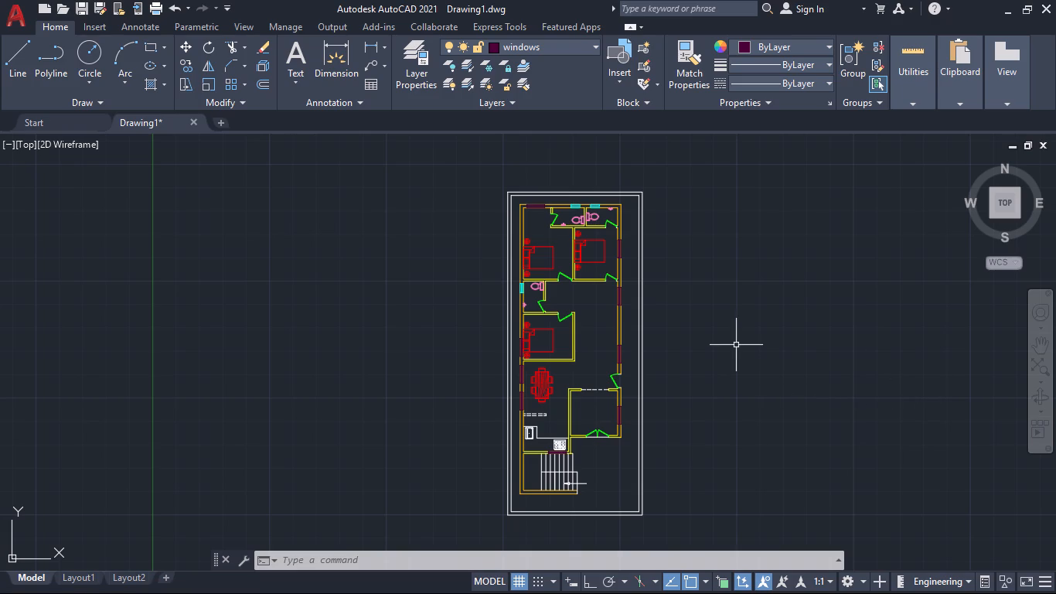
# Start a hatch with the solid pattern and dark grey colour 99,100,102.
pyautogui.scroll(2, 584, 346)
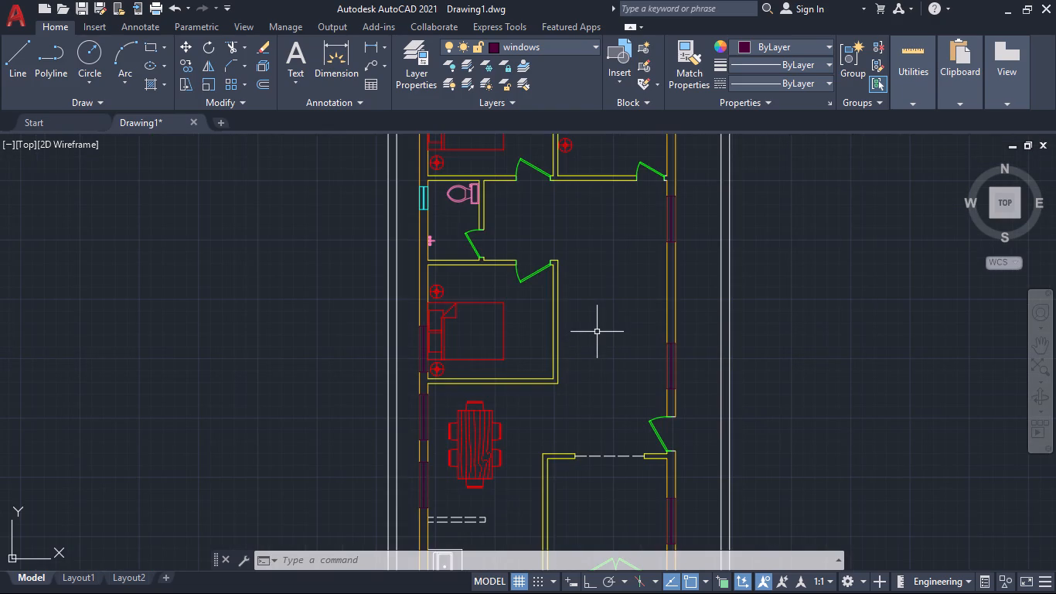
pyautogui.scroll(1, 598, 330)
pyautogui.moveTo(610, 314); pyautogui.dragTo(658, 391, button='middle')
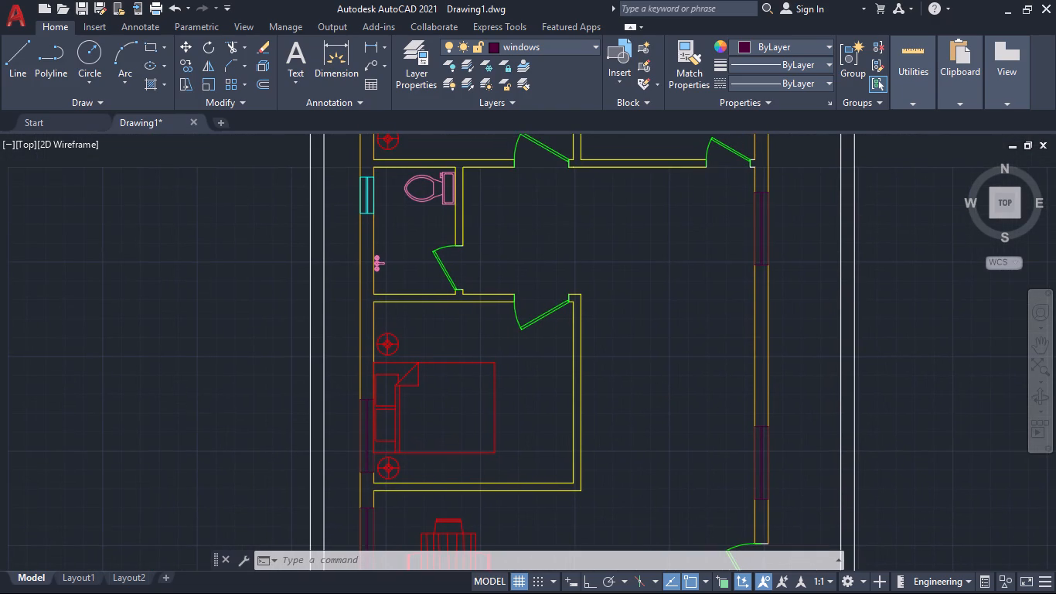
pyautogui.press('h')
pyautogui.press('Return')
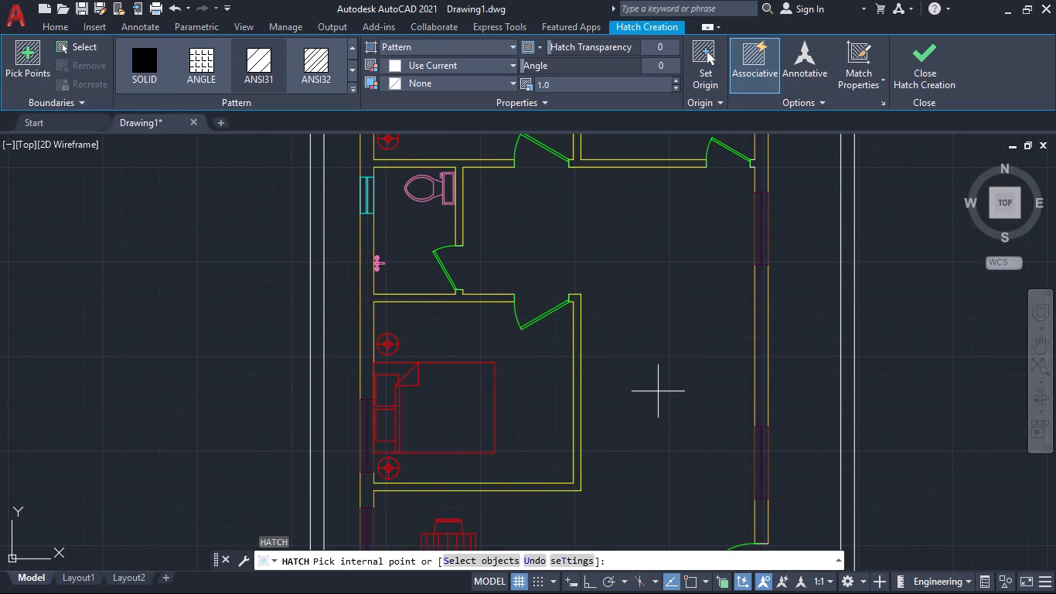
pyautogui.click(157, 61)
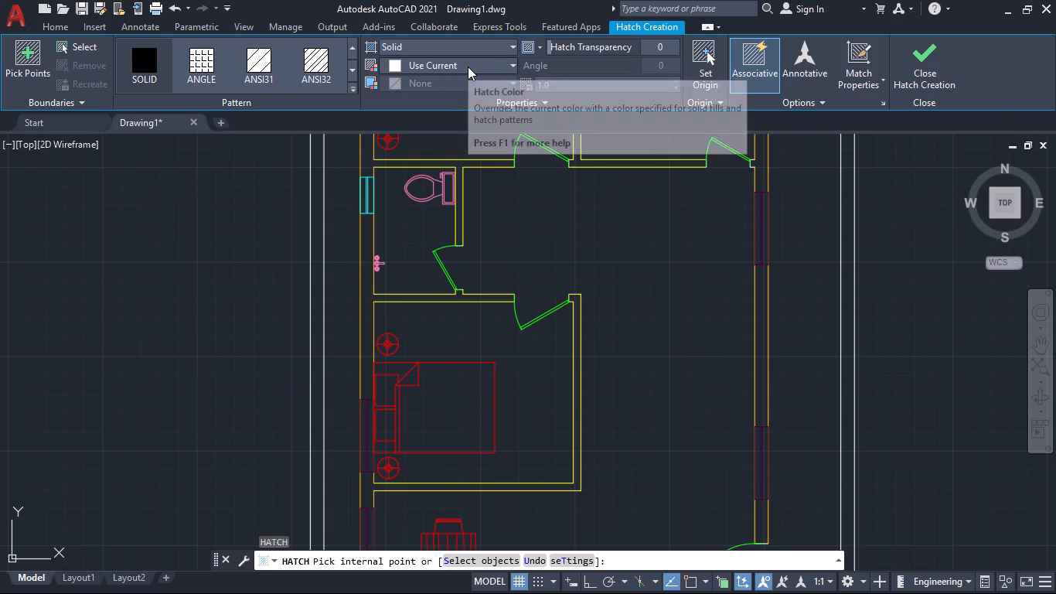
pyautogui.click(468, 67)
pyautogui.click(391, 162)
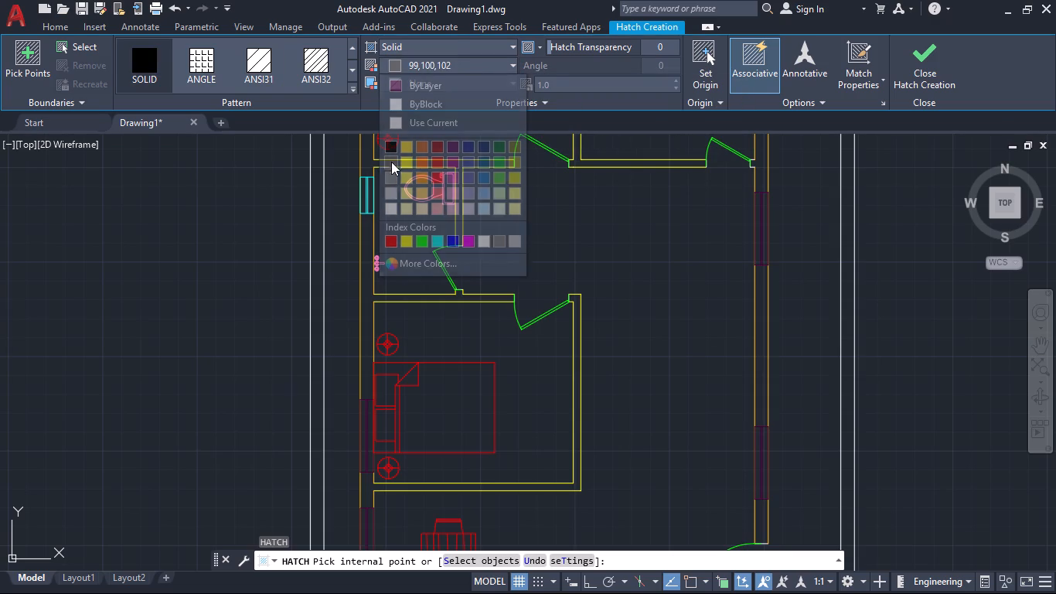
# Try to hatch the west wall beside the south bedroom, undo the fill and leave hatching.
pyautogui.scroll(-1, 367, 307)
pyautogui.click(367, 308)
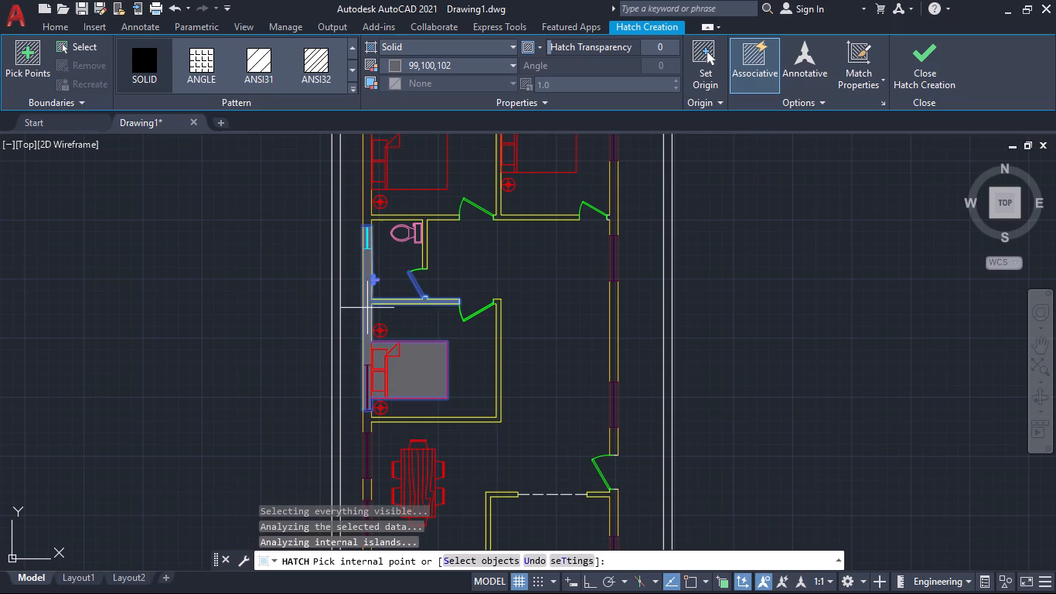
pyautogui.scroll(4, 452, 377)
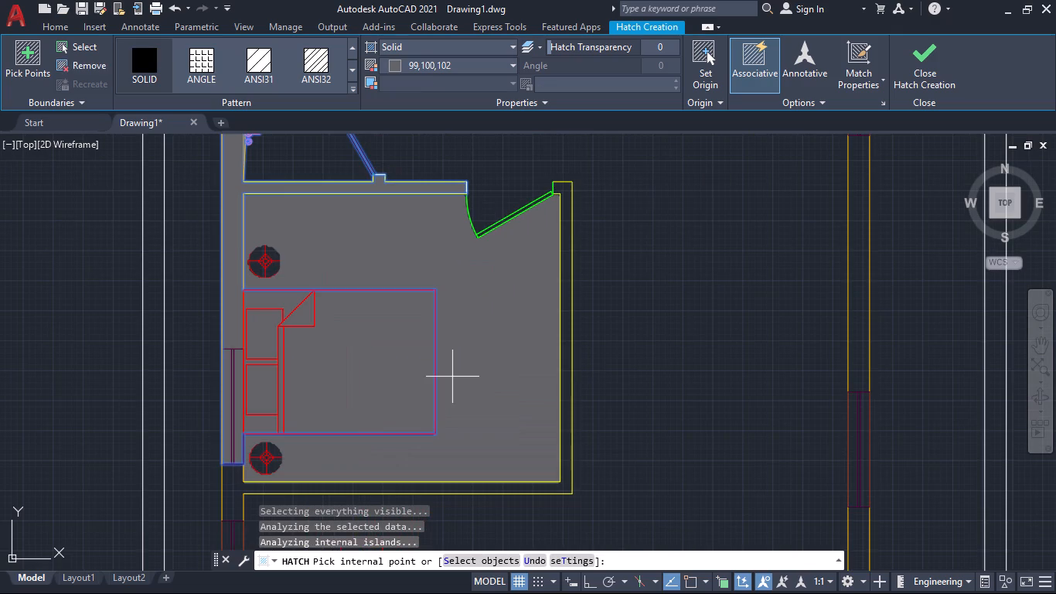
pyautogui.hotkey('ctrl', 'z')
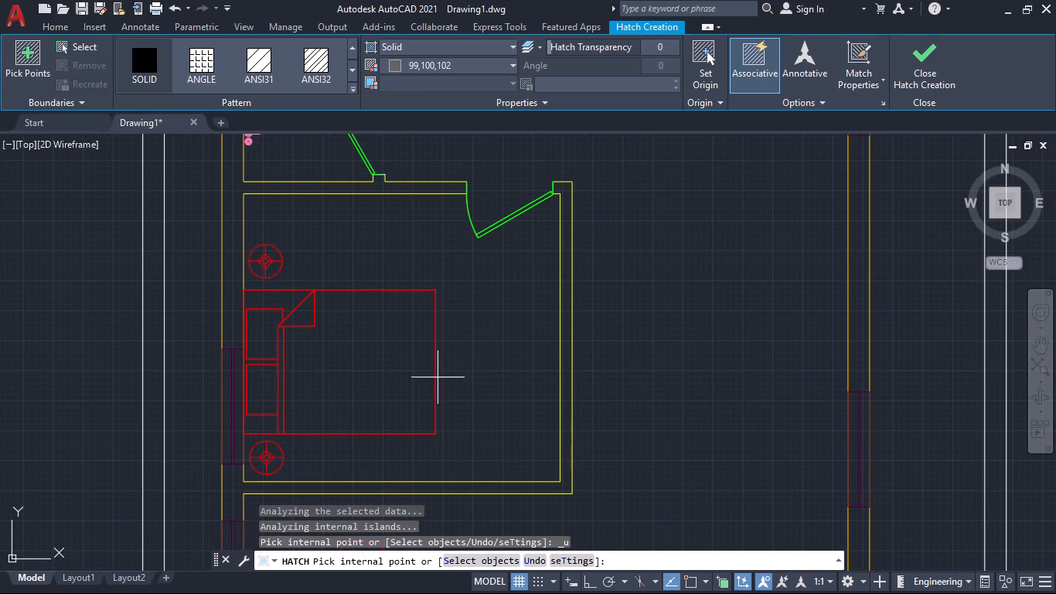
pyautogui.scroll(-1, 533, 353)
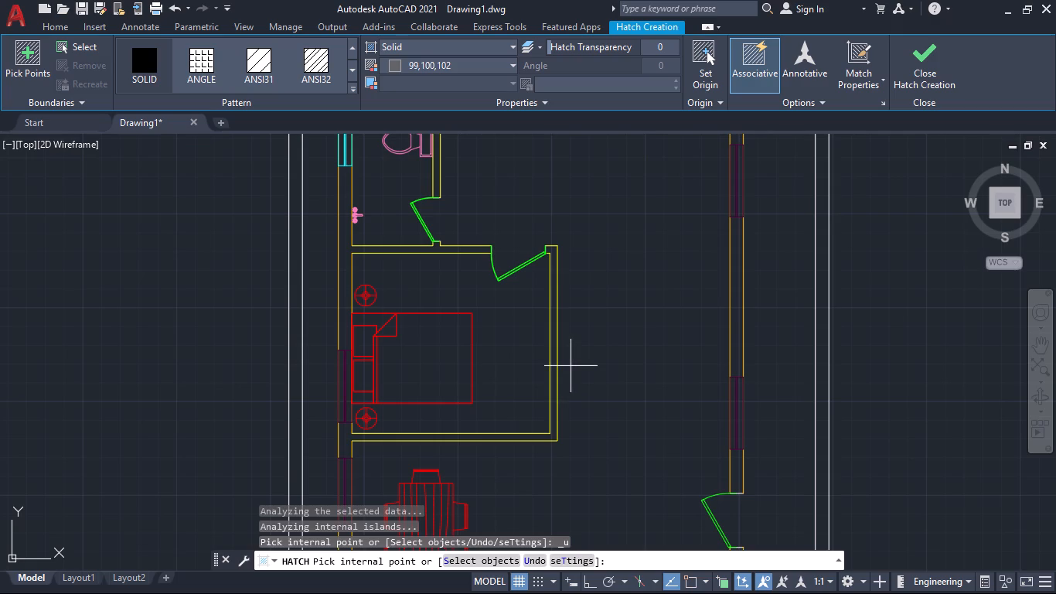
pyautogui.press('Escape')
# Move the south bedroom's bed about 1.4" east, straight away from the west wall, with Ortho on.
pyautogui.press('m')
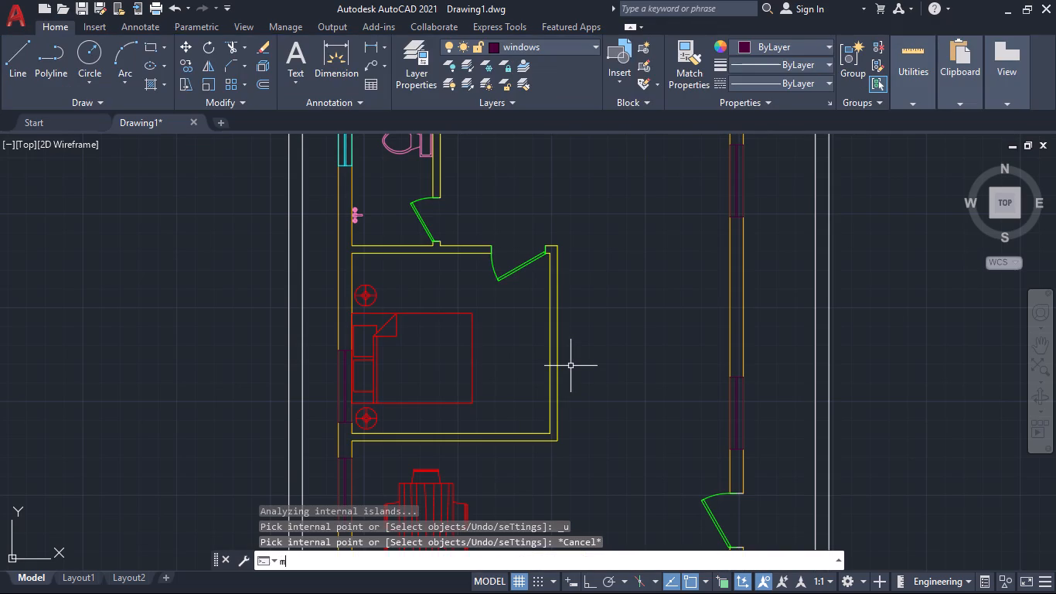
pyautogui.press('Return')
pyautogui.click(473, 362)
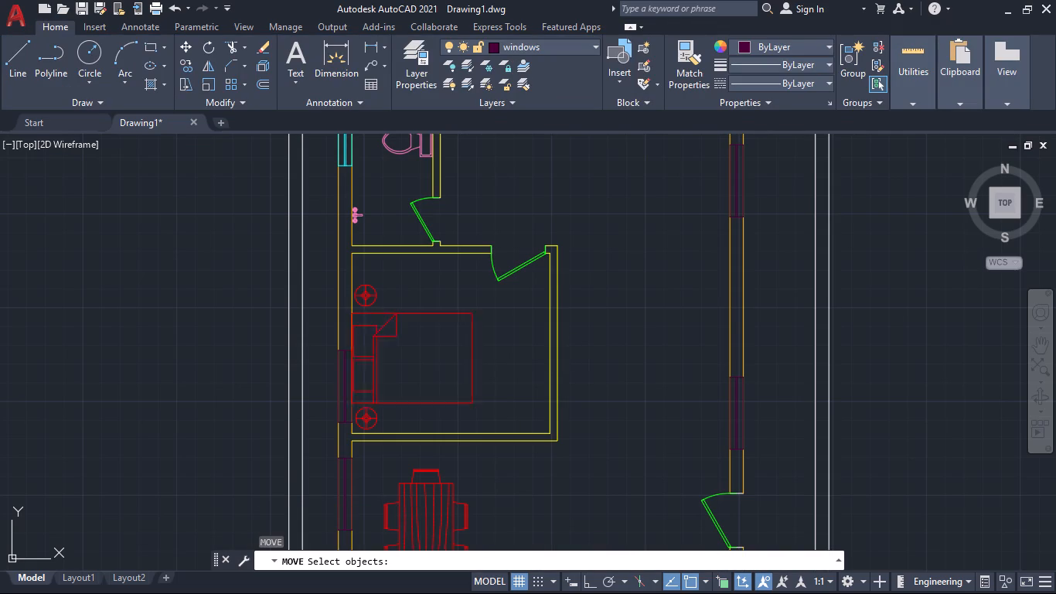
pyautogui.press('Return')
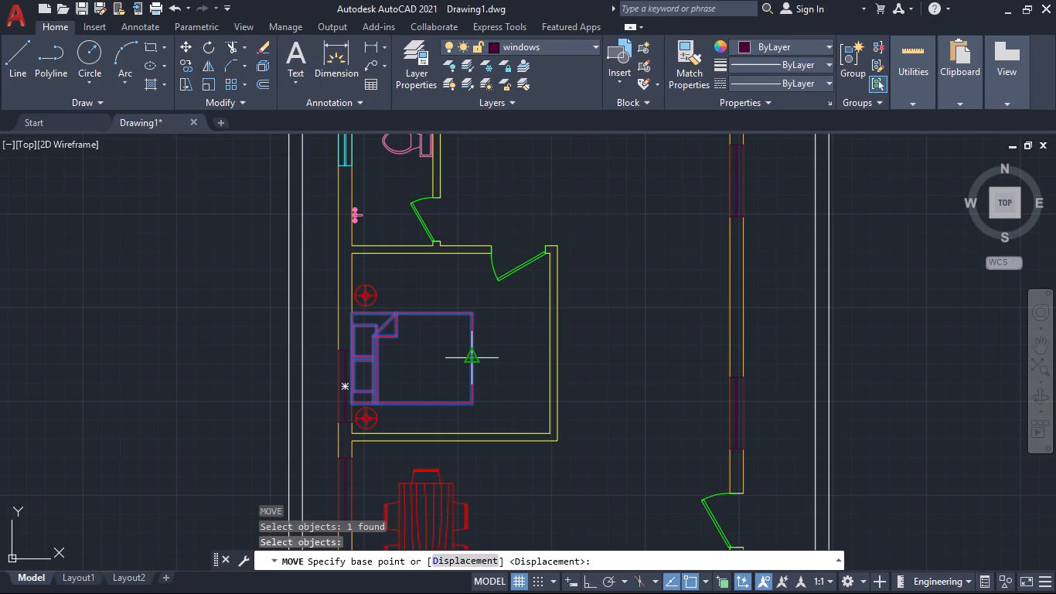
pyautogui.scroll(5, 356, 334)
pyautogui.moveTo(341, 243); pyautogui.dragTo(371, 314, button='middle')
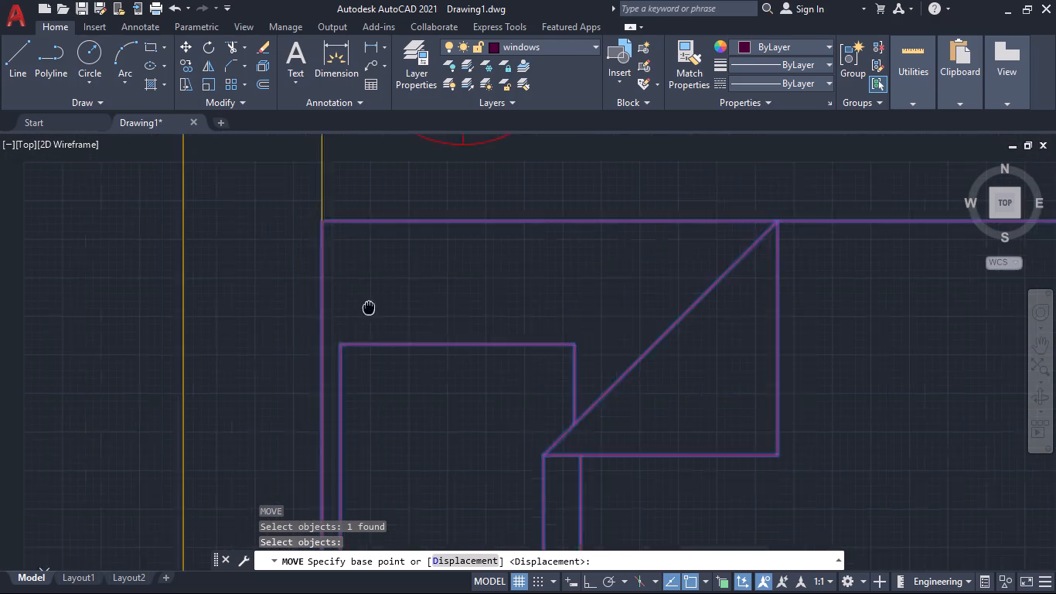
pyautogui.moveTo(371, 314); pyautogui.dragTo(423, 436, button='middle')
pyautogui.scroll(1, 423, 436)
pyautogui.click(353, 303)
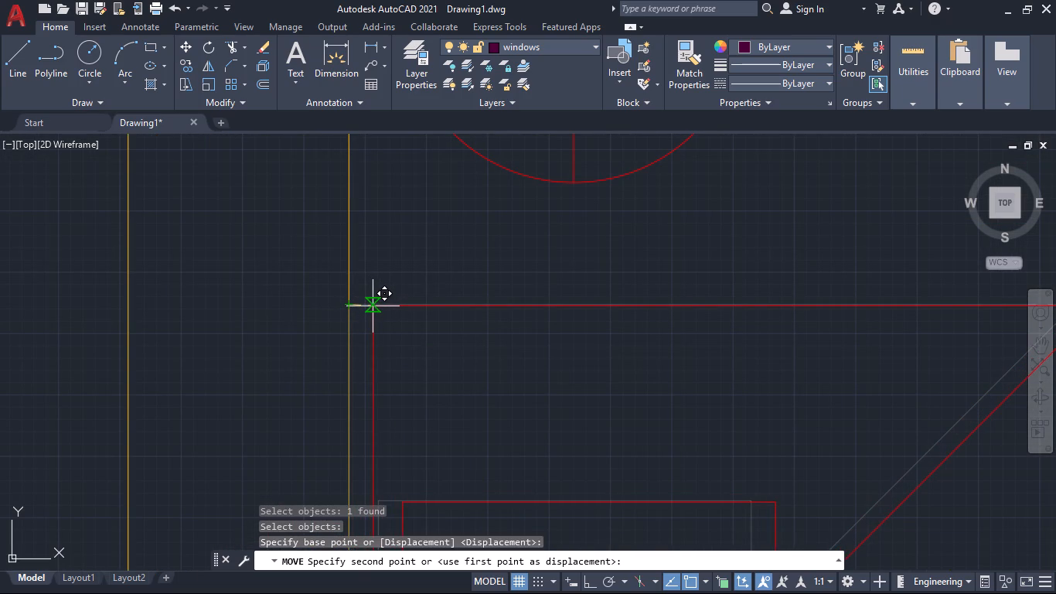
pyautogui.click(591, 577)
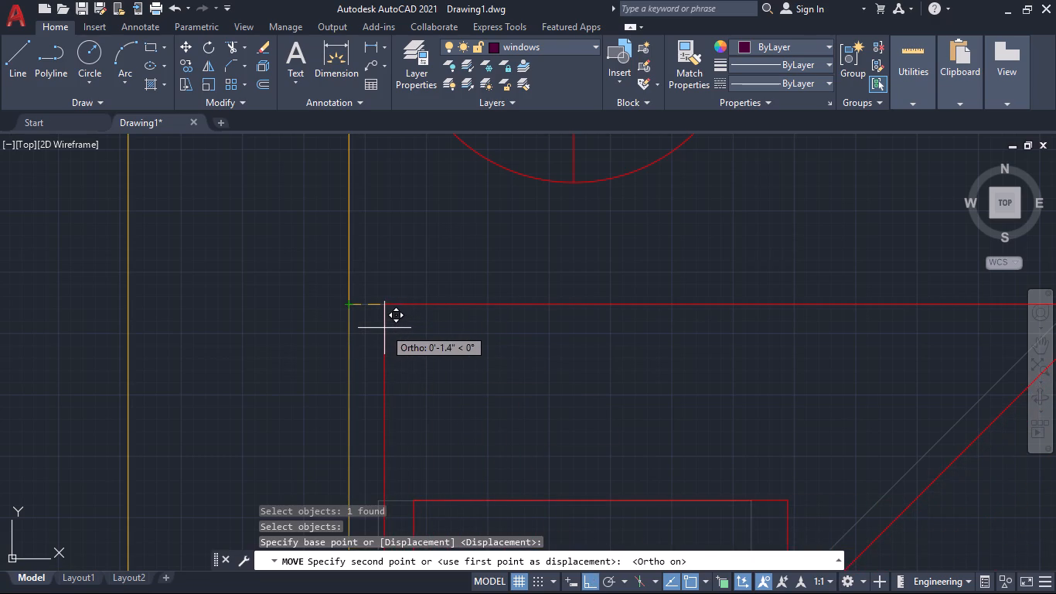
pyautogui.click(384, 328)
# Solid-hatch the south bedroom's walls in colour 99,100,102, including the adjoining west wall up to the bathroom ventilator.
pyautogui.scroll(-3, 445, 353)
pyautogui.moveTo(462, 374); pyautogui.dragTo(430, 279, button='middle')
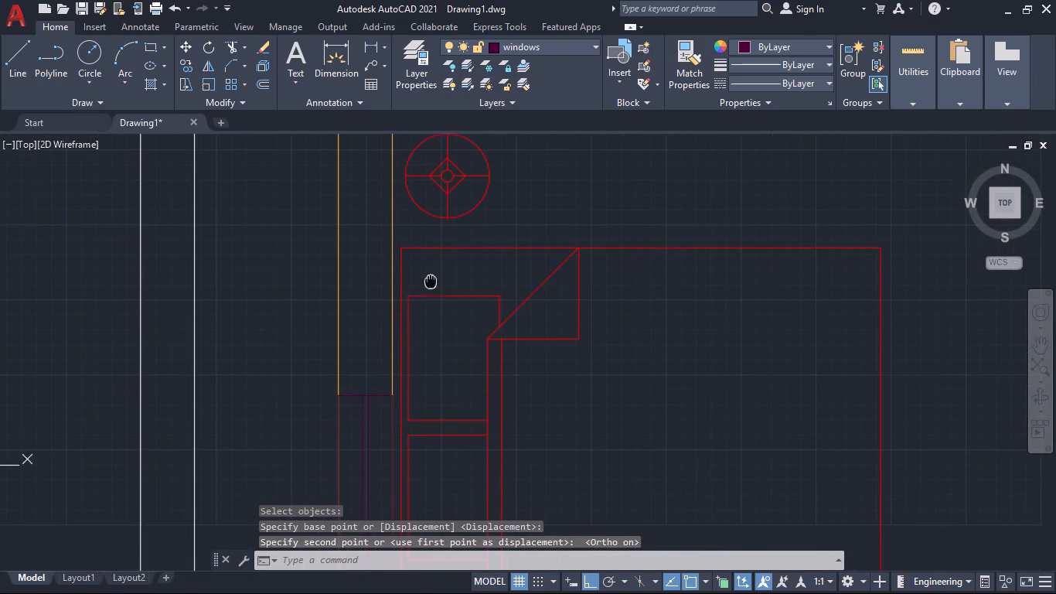
pyautogui.moveTo(430, 279); pyautogui.dragTo(430, 278, button='middle')
pyautogui.moveTo(580, 392); pyautogui.dragTo(475, 367, button='middle')
pyautogui.scroll(-3, 550, 372)
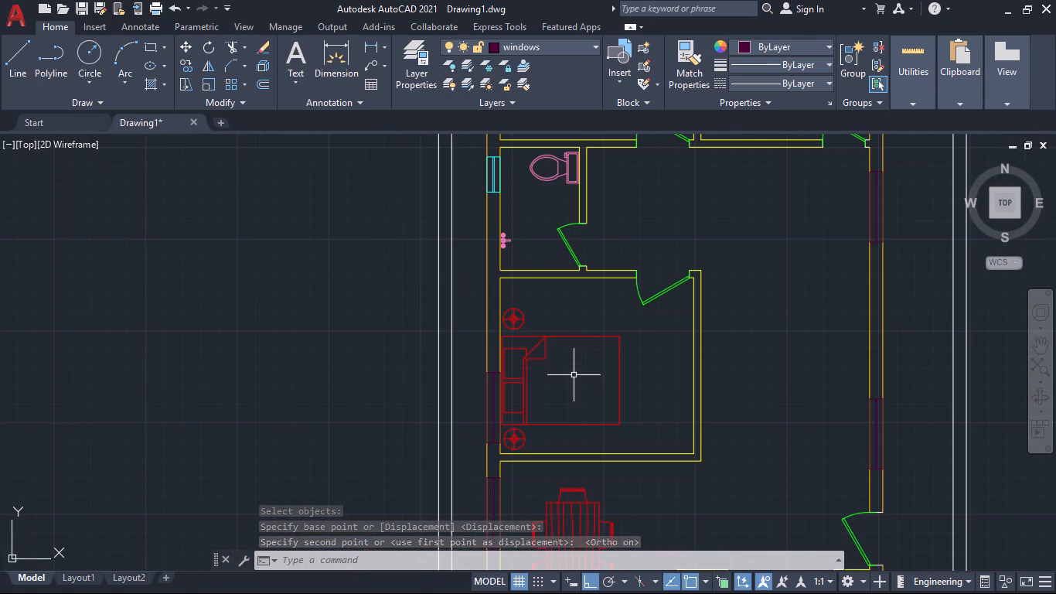
pyautogui.scroll(1, 533, 390)
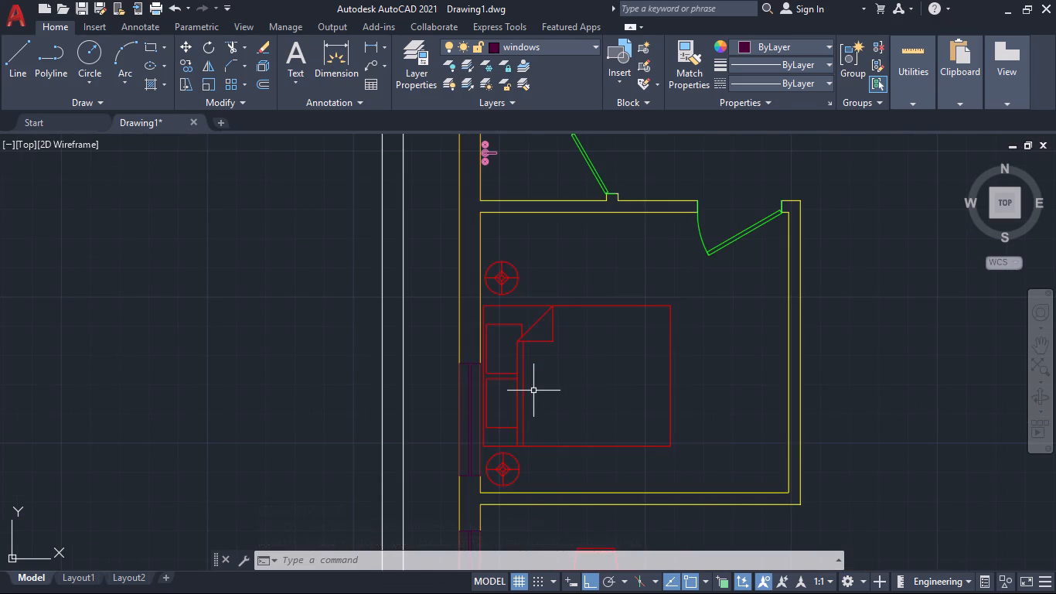
pyautogui.press('h')
pyautogui.press('Return')
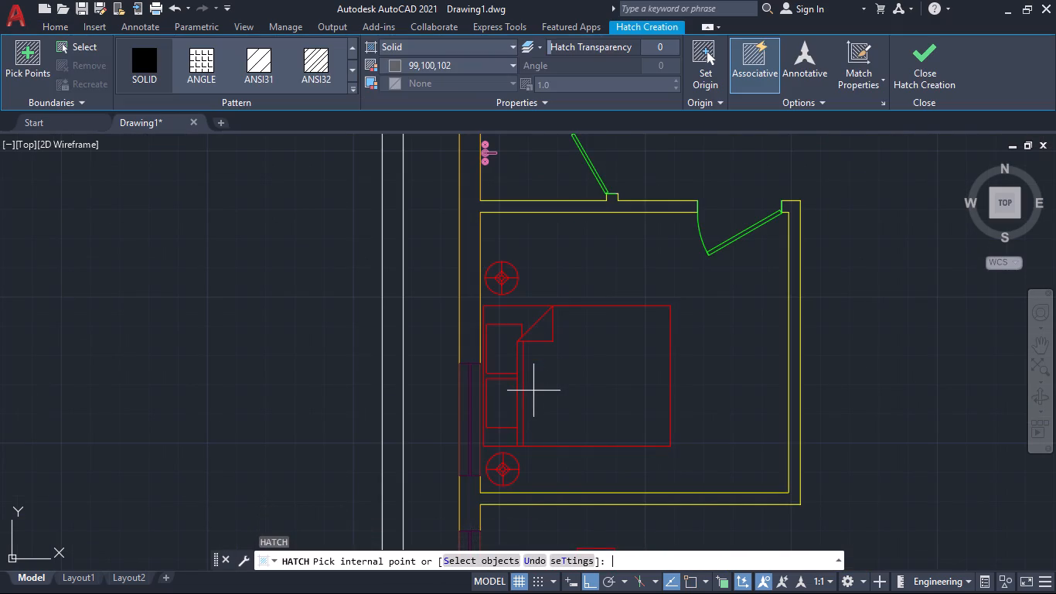
pyautogui.scroll(-1, 530, 388)
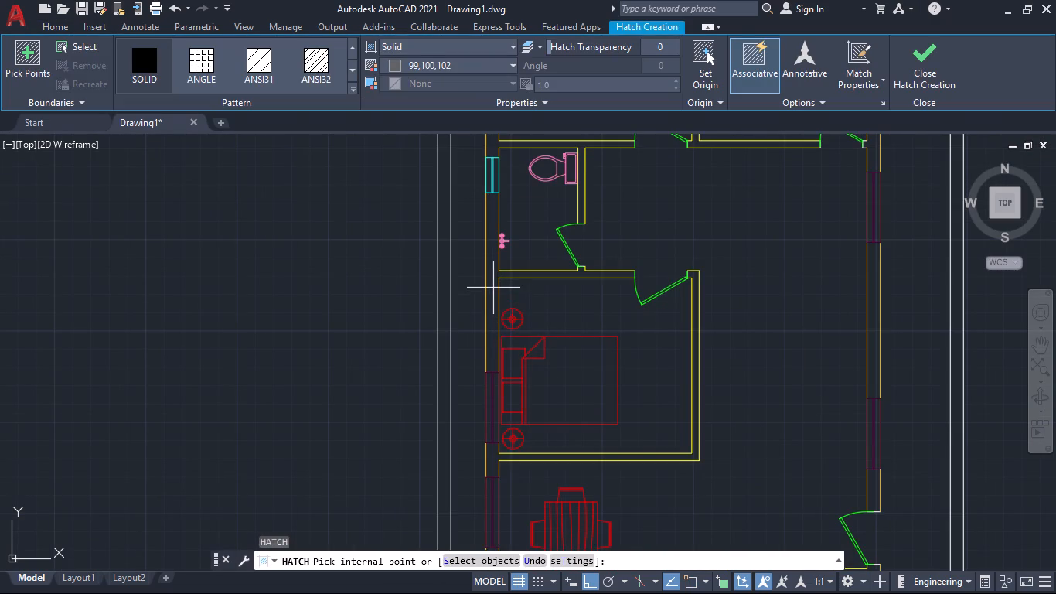
pyautogui.scroll(2, 493, 285)
pyautogui.click(493, 285)
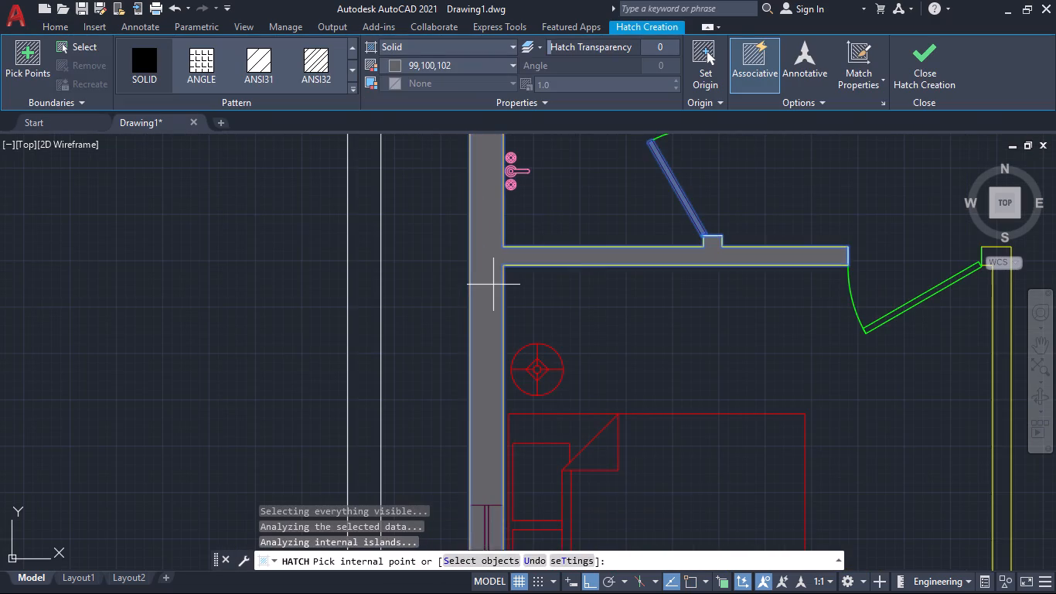
pyautogui.scroll(-3, 586, 350)
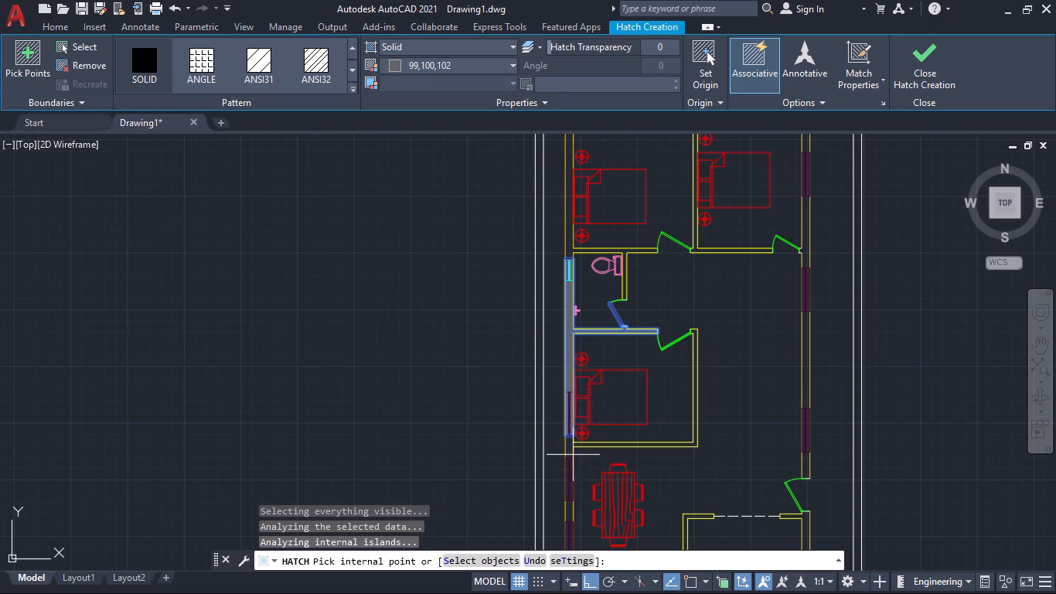
pyautogui.scroll(2, 564, 450)
pyautogui.click(578, 435)
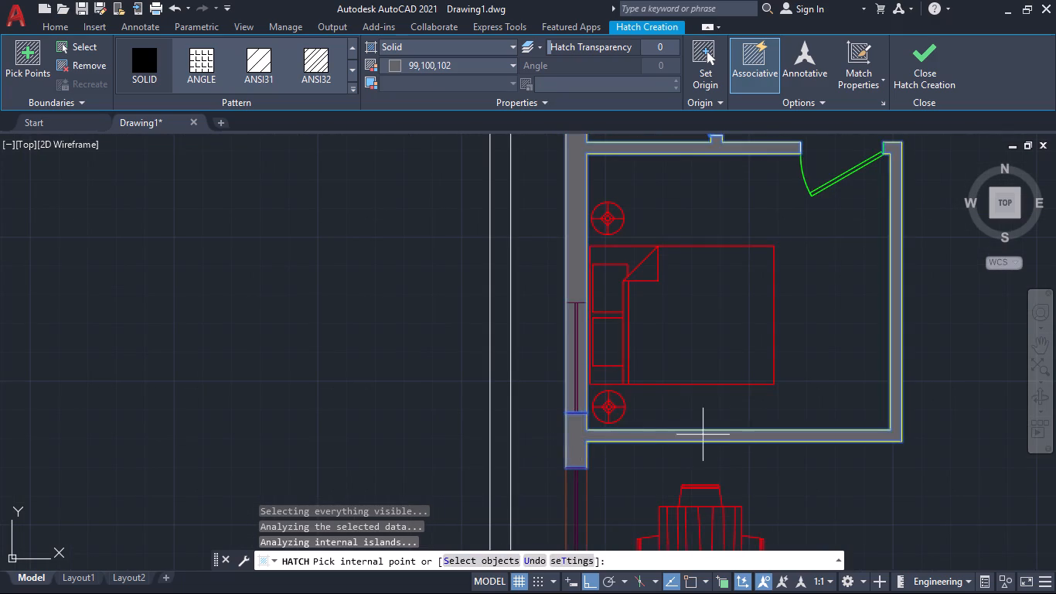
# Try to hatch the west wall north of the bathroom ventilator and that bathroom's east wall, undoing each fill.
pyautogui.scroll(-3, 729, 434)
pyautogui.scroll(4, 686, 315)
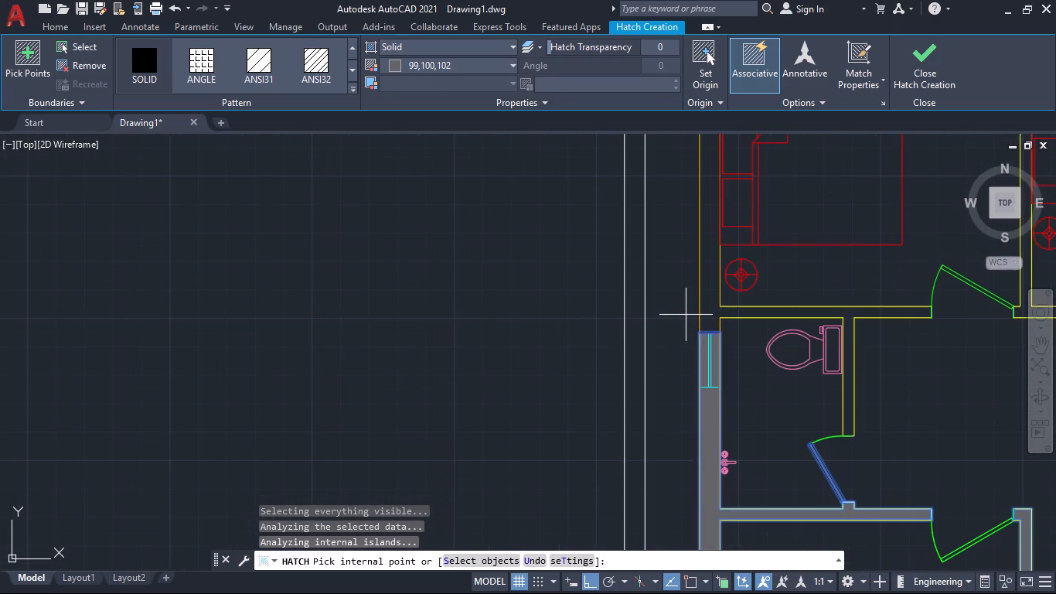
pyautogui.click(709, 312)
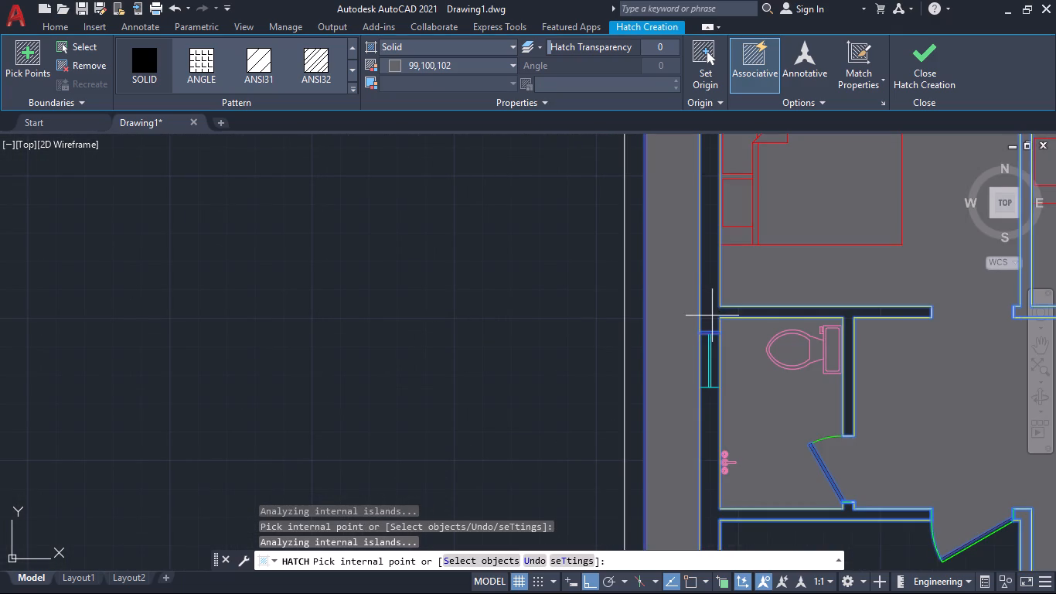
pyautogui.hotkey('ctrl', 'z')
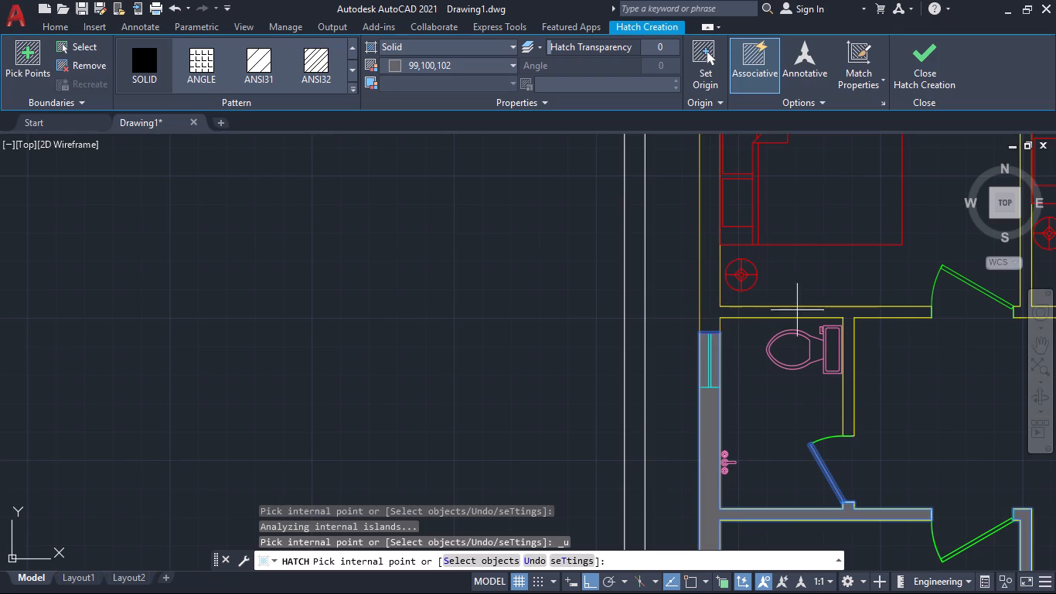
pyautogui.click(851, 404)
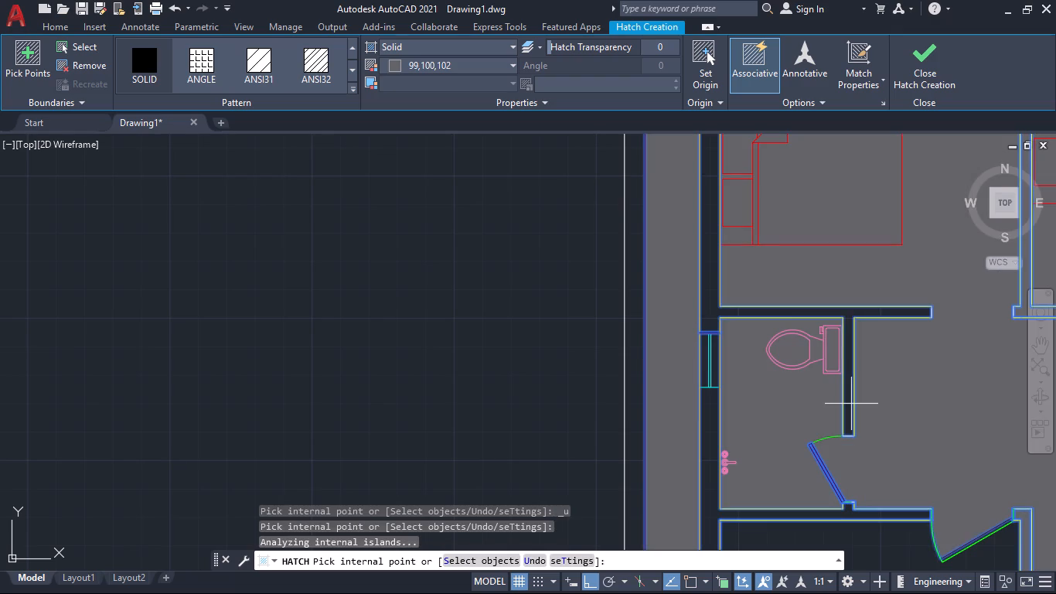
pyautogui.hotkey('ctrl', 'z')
# Hatch the north wall segments east of the window, including the connected bathroom and bedroom partitions and the north-east corner.
pyautogui.scroll(-1, 853, 407)
pyautogui.moveTo(894, 394); pyautogui.dragTo(689, 496, button='middle')
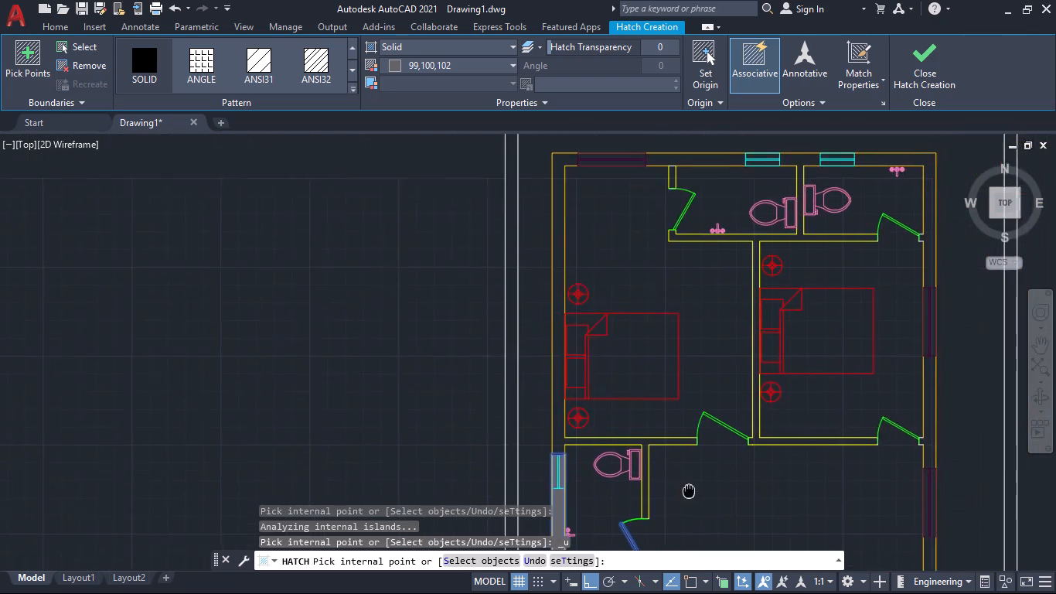
pyautogui.moveTo(689, 496); pyautogui.dragTo(710, 559, button='middle')
pyautogui.click(720, 234)
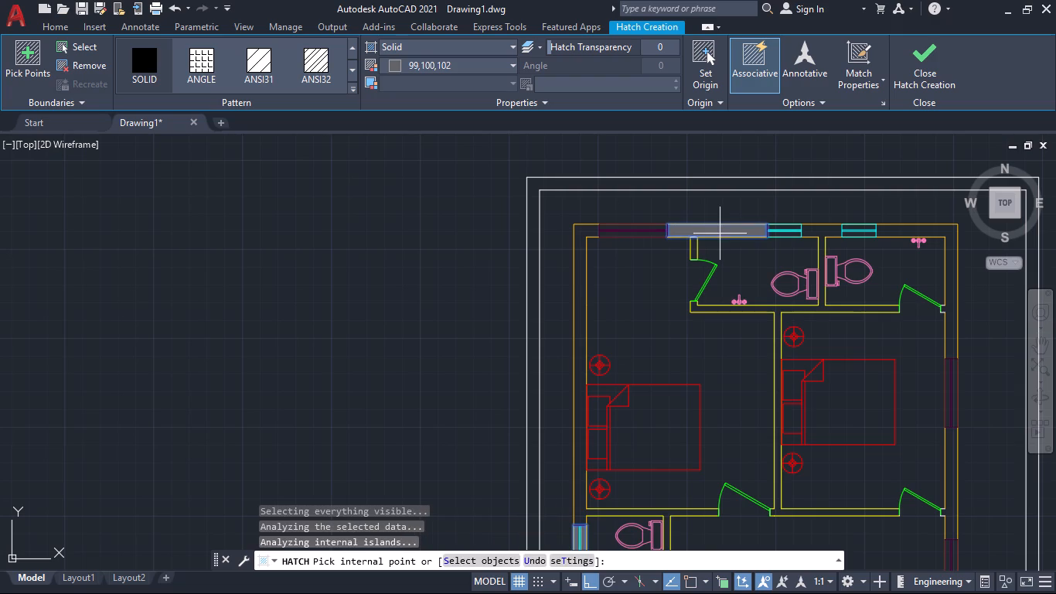
pyautogui.click(822, 230)
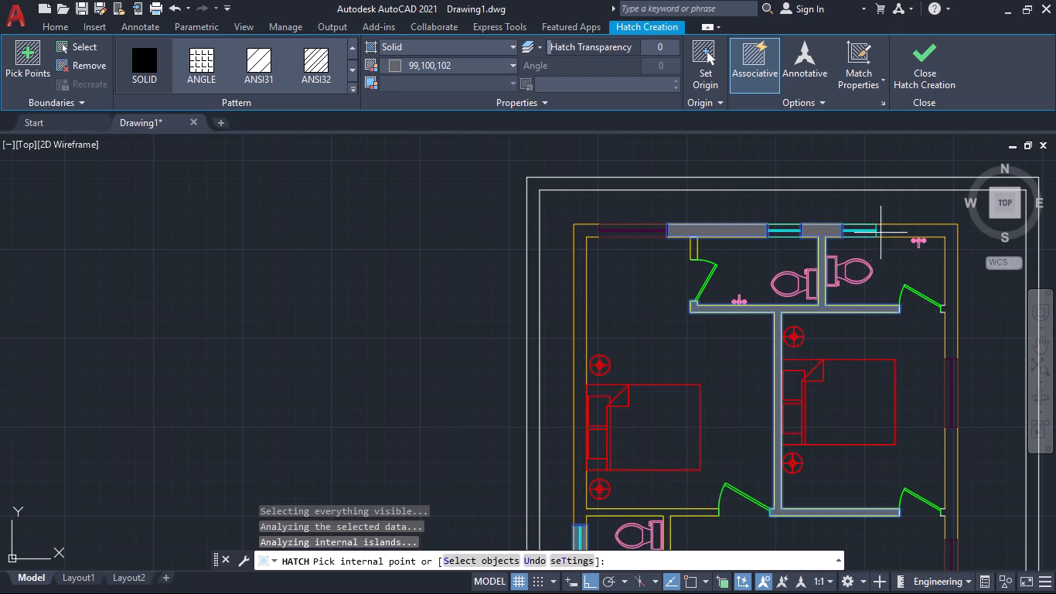
pyautogui.click(908, 232)
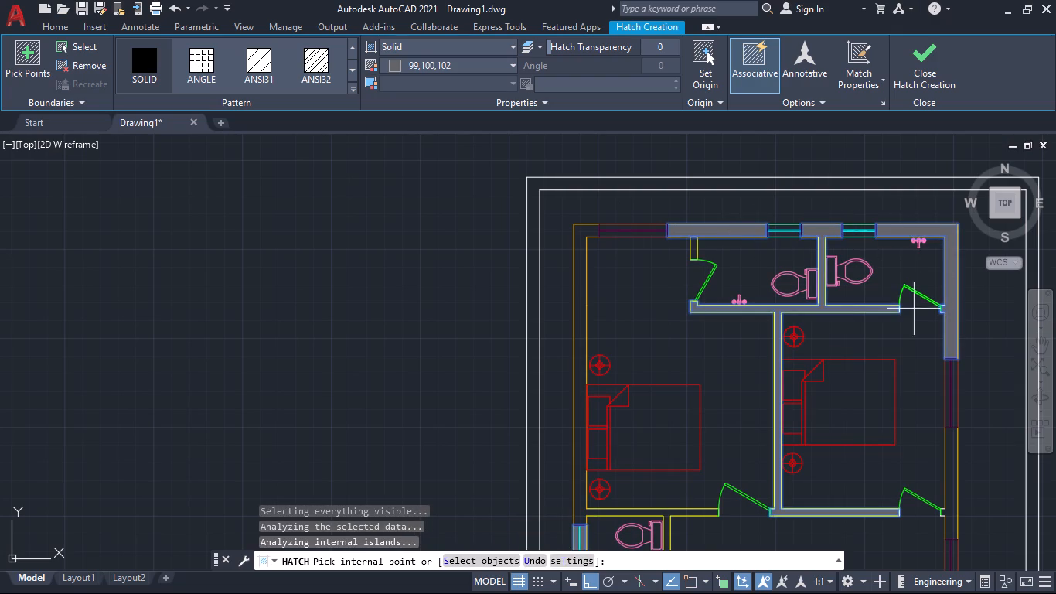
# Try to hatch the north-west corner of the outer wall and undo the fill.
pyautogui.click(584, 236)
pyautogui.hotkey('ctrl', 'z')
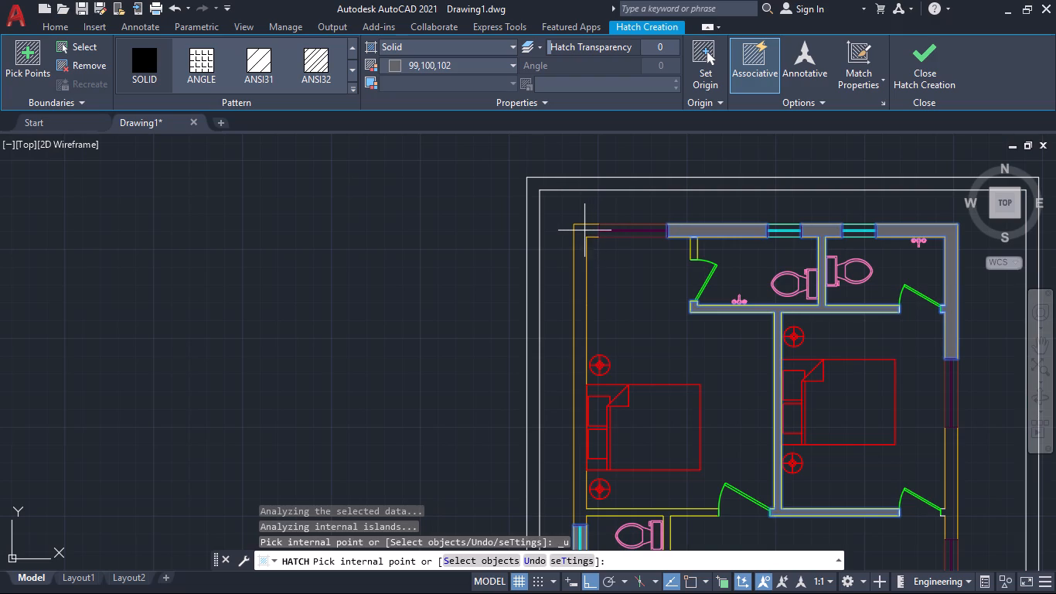
# Solid-hatch the two east wall segments between the windows, from beside the north-east bedroom down to the central hall.
pyautogui.scroll(-1, 642, 356)
pyautogui.moveTo(716, 502); pyautogui.dragTo(716, 501, button='middle')
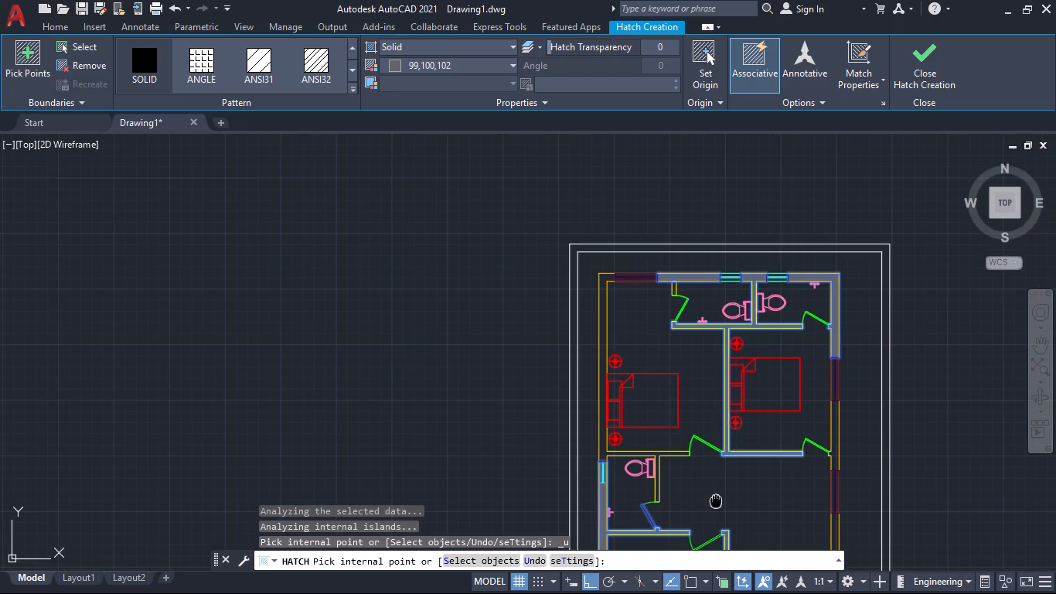
pyautogui.moveTo(716, 501); pyautogui.dragTo(506, 396, button='middle')
pyautogui.click(622, 329)
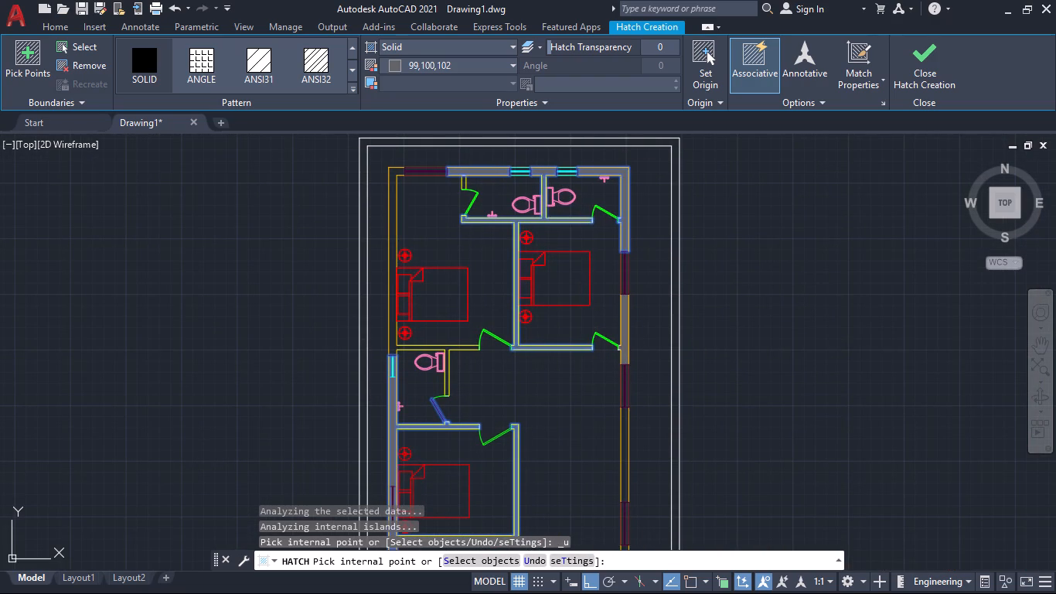
pyautogui.click(627, 438)
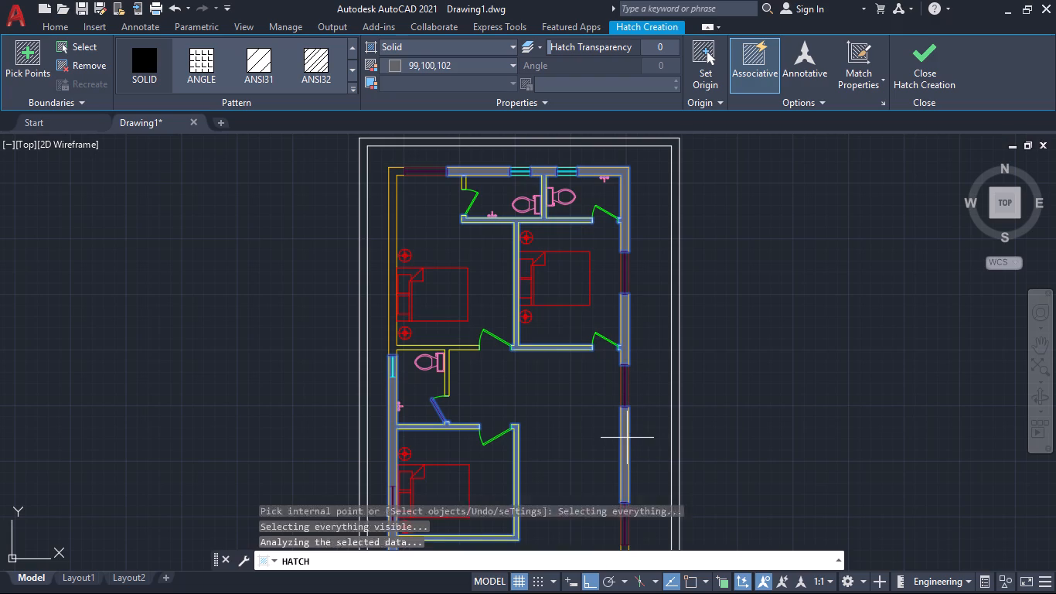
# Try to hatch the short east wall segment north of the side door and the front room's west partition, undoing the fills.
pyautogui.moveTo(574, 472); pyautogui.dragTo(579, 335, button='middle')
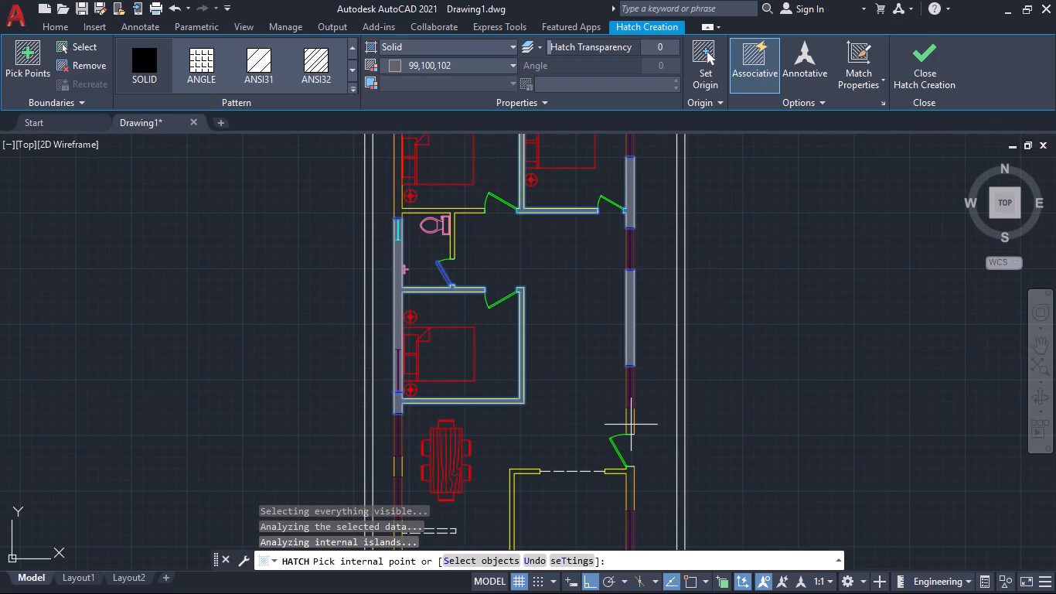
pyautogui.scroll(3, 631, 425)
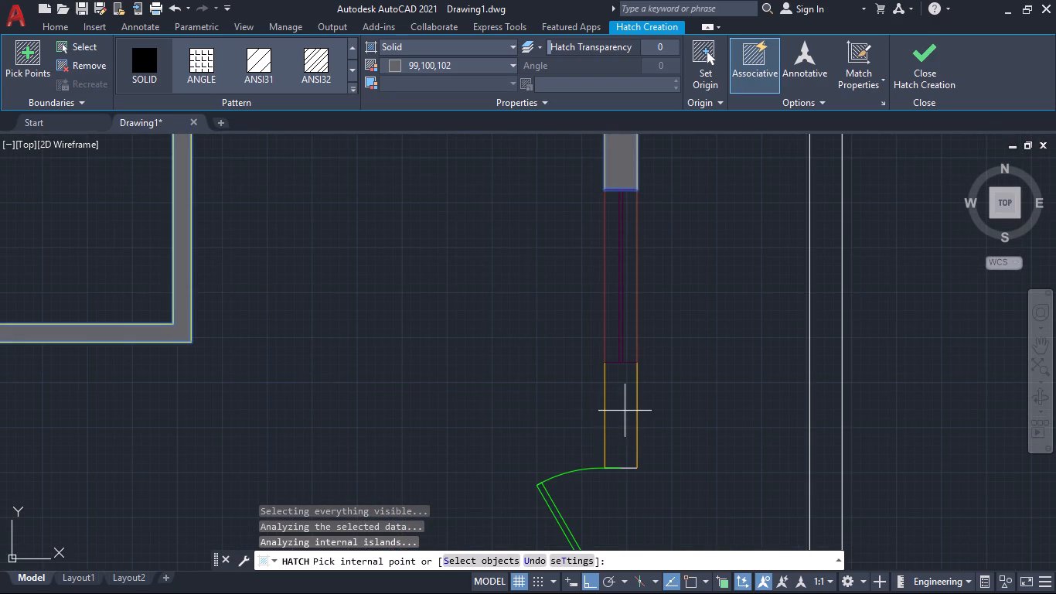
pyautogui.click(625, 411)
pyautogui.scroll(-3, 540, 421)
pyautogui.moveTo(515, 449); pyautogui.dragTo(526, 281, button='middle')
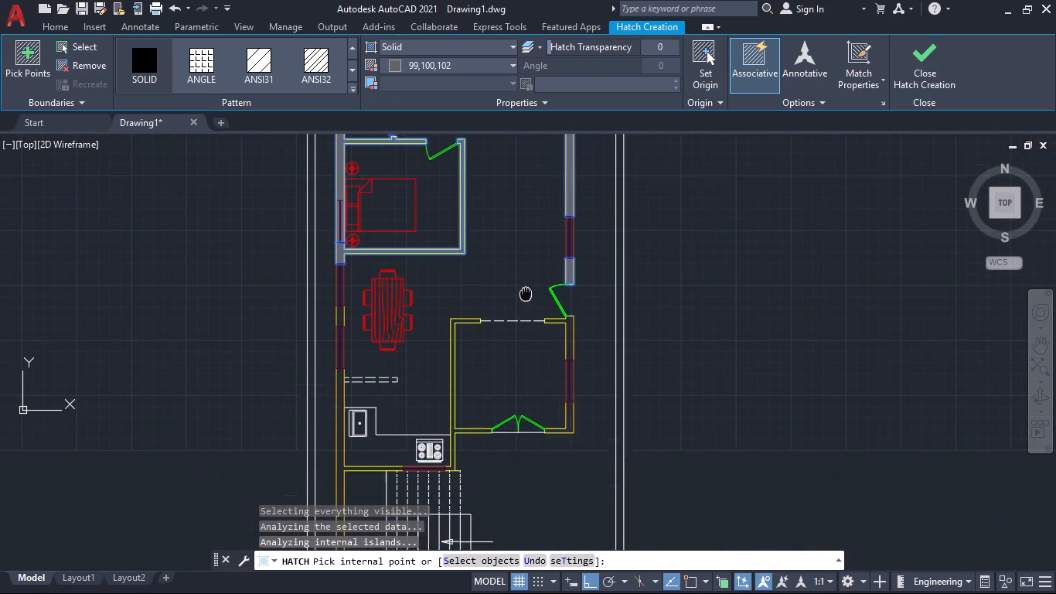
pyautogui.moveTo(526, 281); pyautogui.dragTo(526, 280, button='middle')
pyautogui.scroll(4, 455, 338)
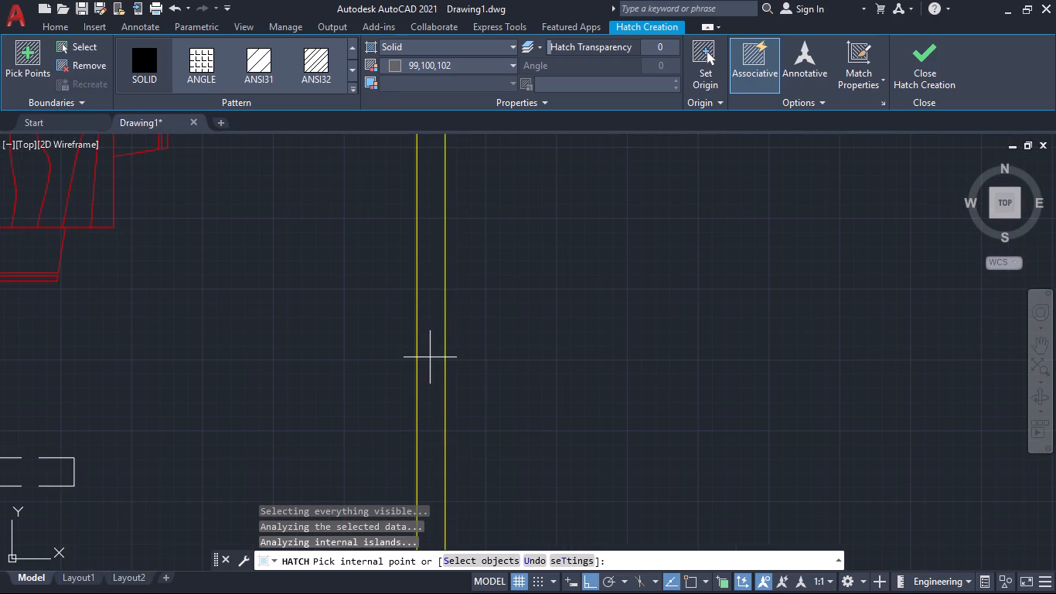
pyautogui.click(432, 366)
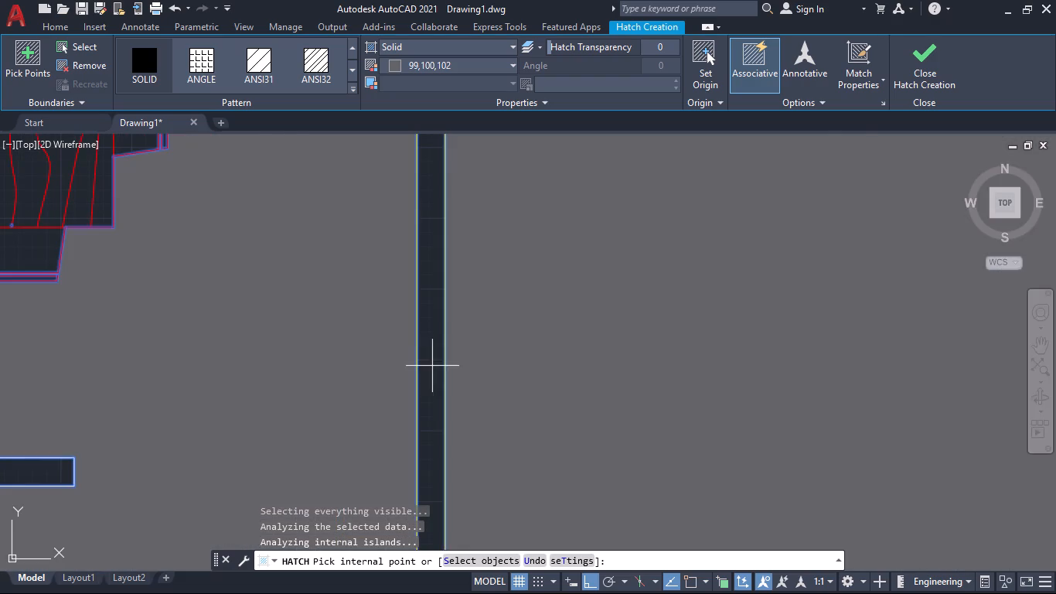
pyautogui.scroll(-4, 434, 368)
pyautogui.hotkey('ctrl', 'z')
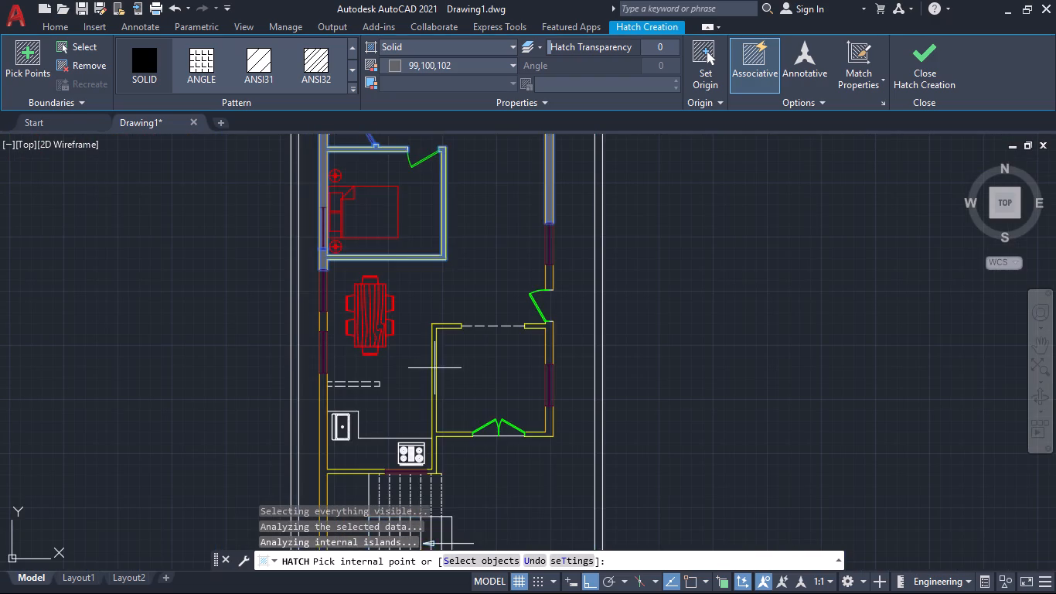
# Hatch the front room's south-east corner wall between the double door and the east window.
pyautogui.scroll(-1, 527, 365)
pyautogui.scroll(4, 530, 409)
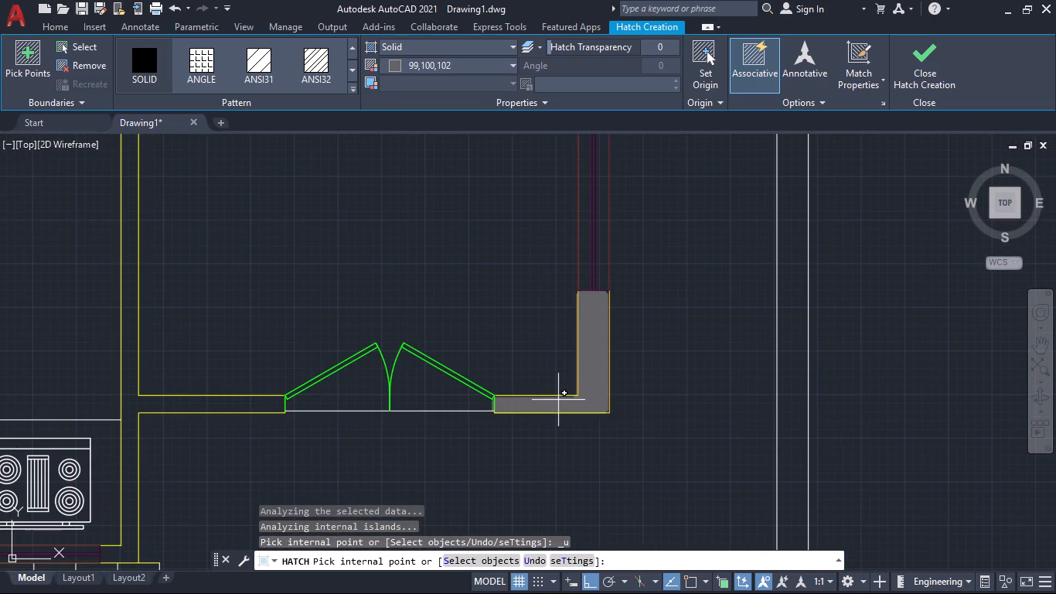
pyautogui.click(561, 400)
pyautogui.scroll(-1, 615, 359)
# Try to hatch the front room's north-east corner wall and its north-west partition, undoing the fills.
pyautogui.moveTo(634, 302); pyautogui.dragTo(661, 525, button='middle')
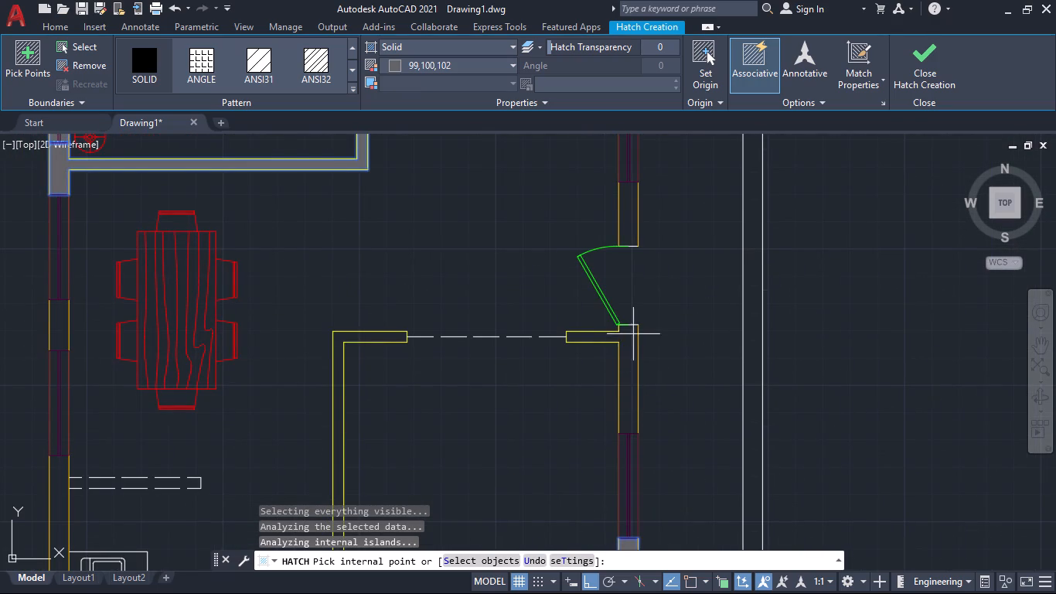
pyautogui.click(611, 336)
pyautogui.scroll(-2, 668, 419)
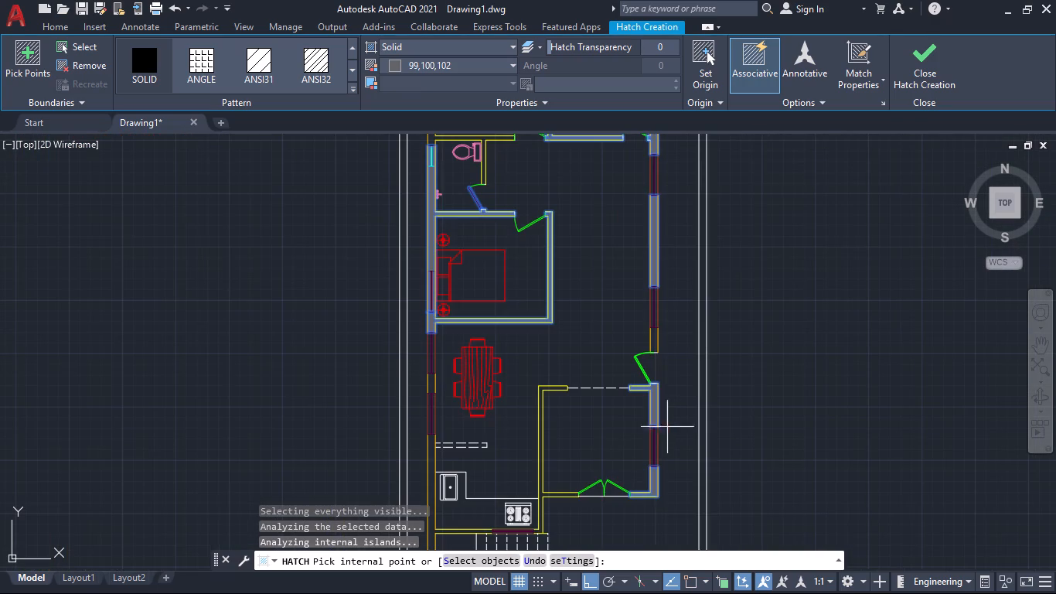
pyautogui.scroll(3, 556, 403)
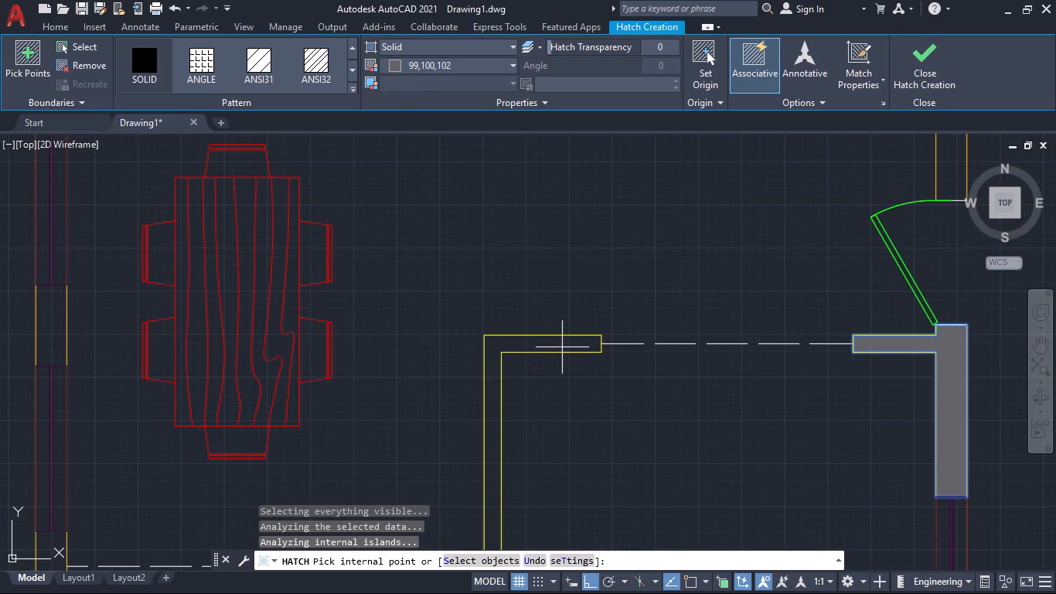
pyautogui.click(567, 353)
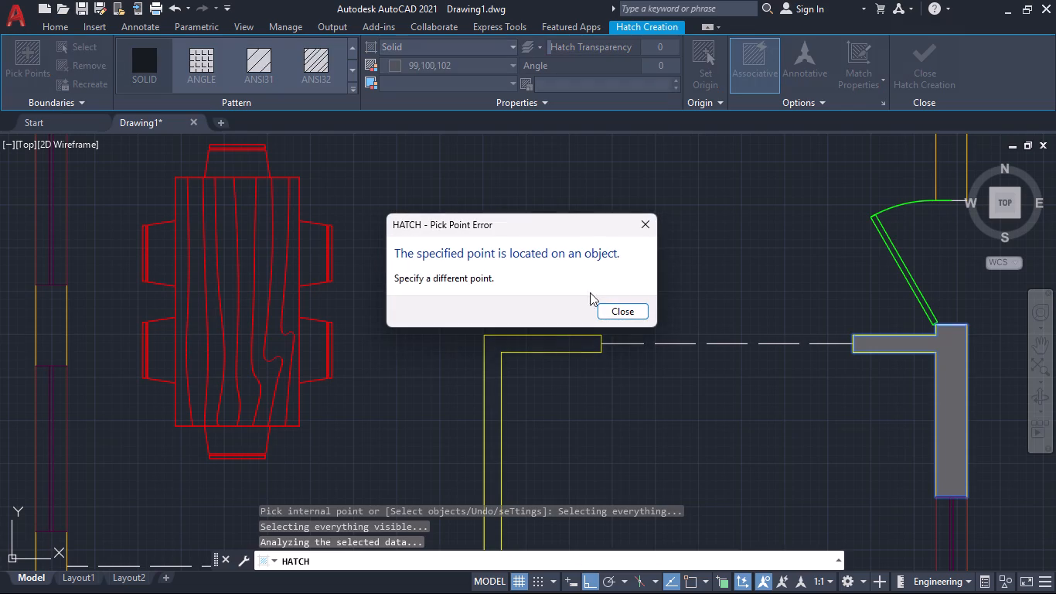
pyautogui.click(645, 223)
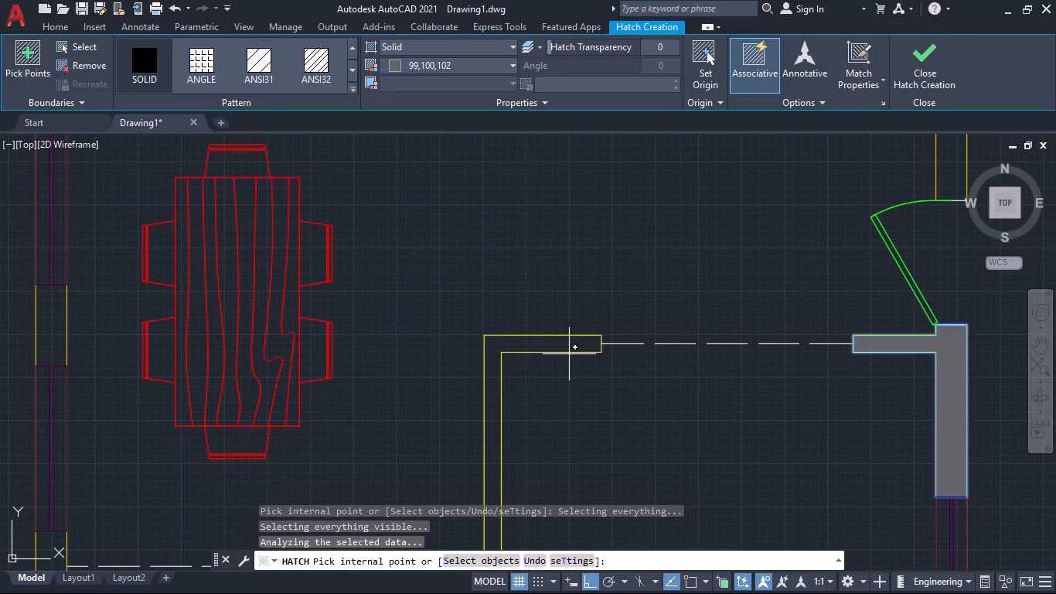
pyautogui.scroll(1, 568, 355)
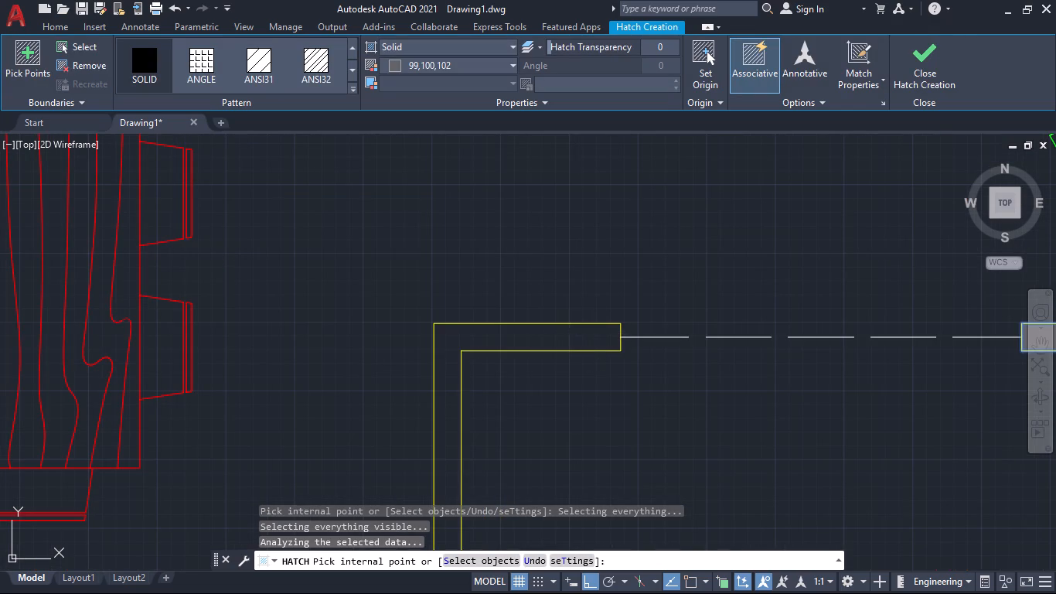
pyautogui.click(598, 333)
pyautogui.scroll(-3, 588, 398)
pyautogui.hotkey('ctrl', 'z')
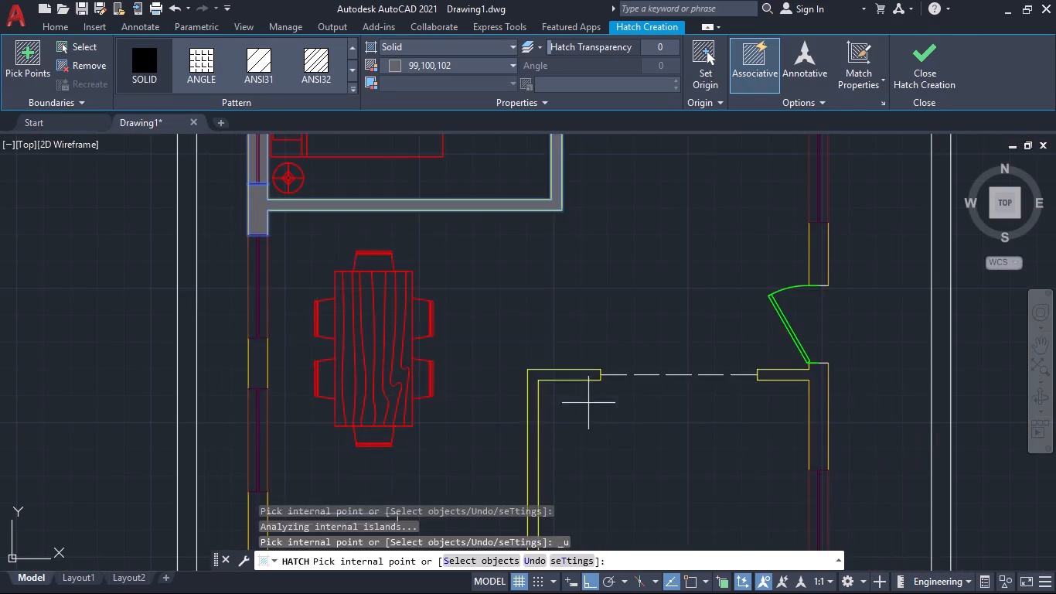
# Hatch the front room's north-east corner wall and the short east wall segment north of the side door.
pyautogui.scroll(-2, 589, 417)
pyautogui.moveTo(594, 445); pyautogui.dragTo(549, 364, button='middle')
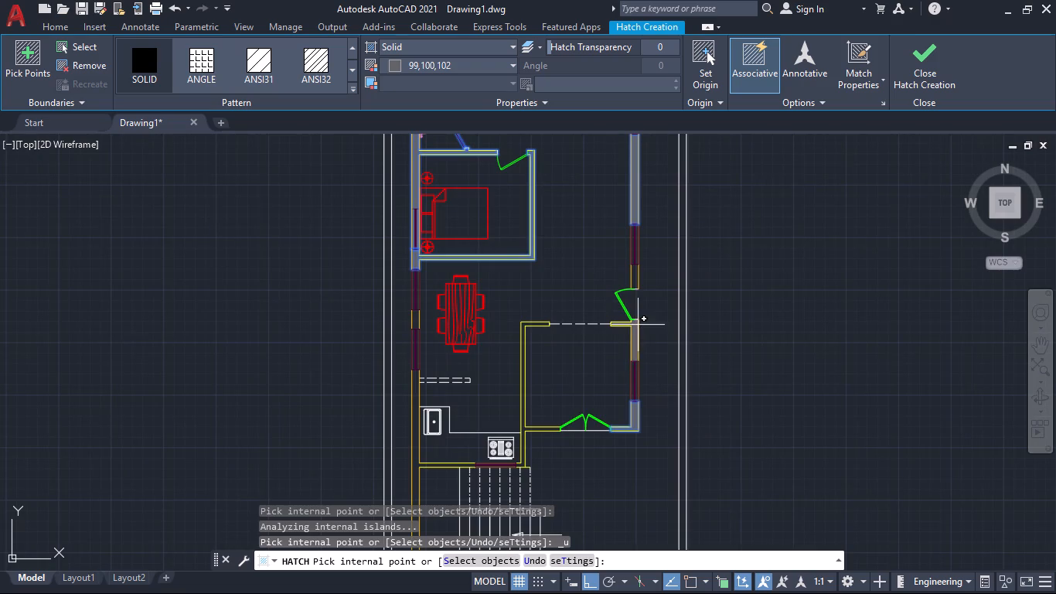
pyautogui.scroll(2, 638, 325)
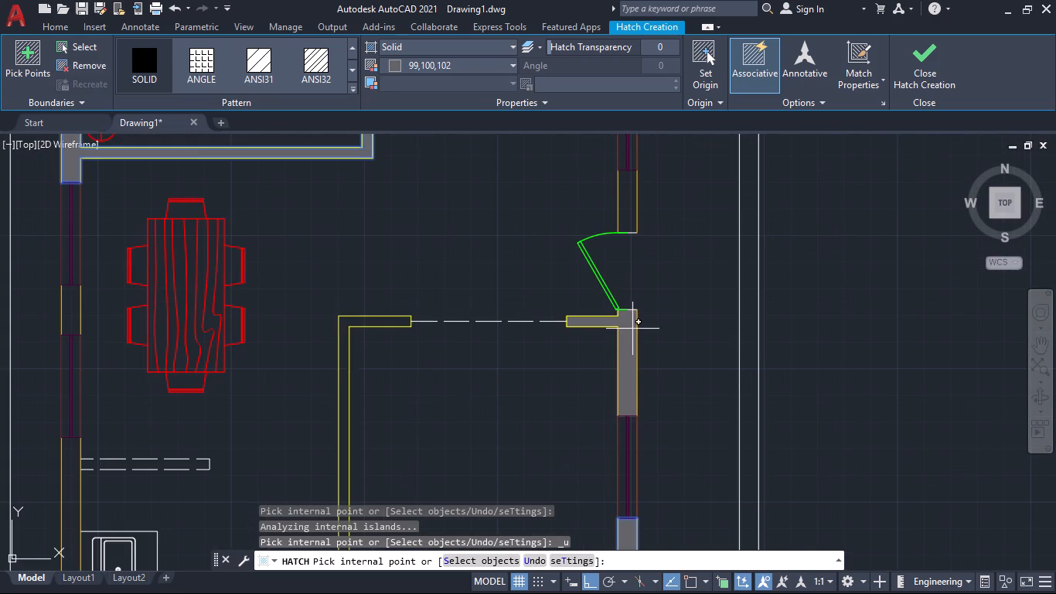
pyautogui.click(632, 329)
pyautogui.scroll(-2, 574, 452)
pyautogui.moveTo(557, 460); pyautogui.dragTo(613, 371, button='middle')
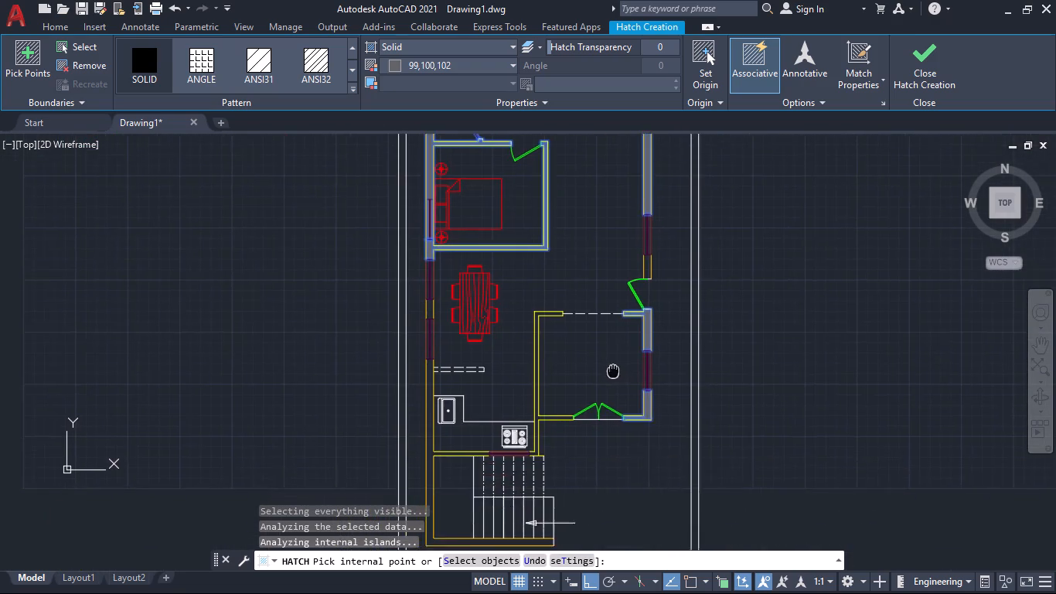
pyautogui.moveTo(613, 371); pyautogui.dragTo(615, 493, button='middle')
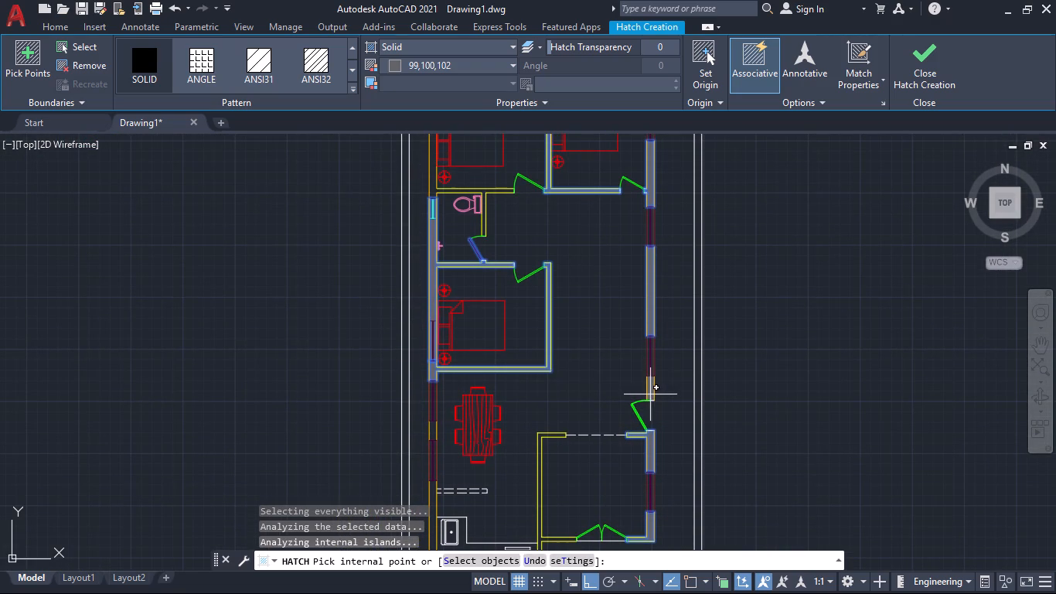
pyautogui.click(650, 394)
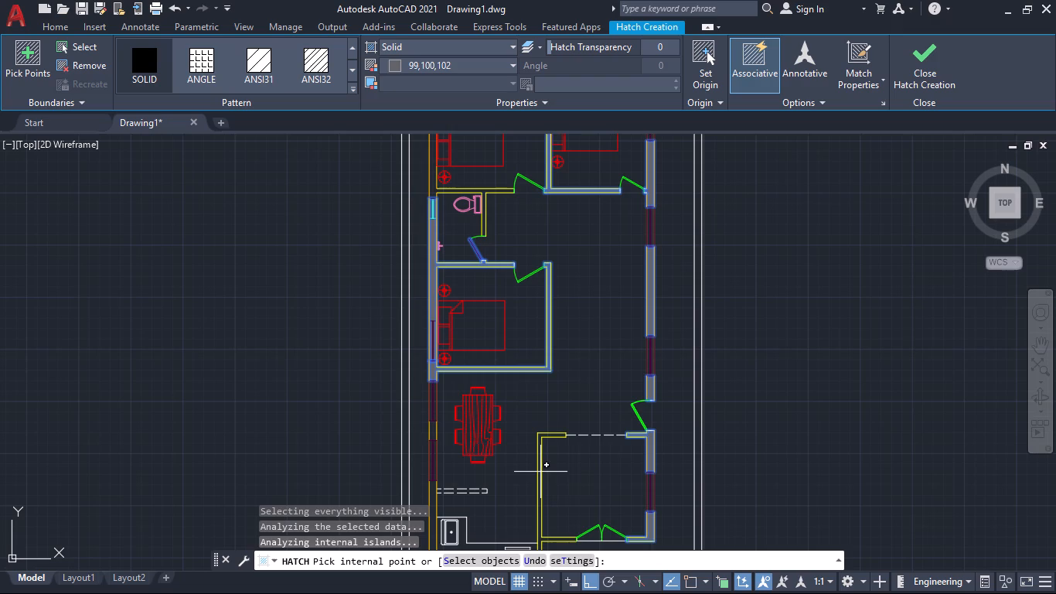
# Hatch the front room's west partition, including its north and south returns and the stretch down to the kitchen window.
pyautogui.scroll(3, 540, 472)
pyautogui.moveTo(538, 477); pyautogui.dragTo(547, 317, button='middle')
pyautogui.scroll(-1, 538, 477)
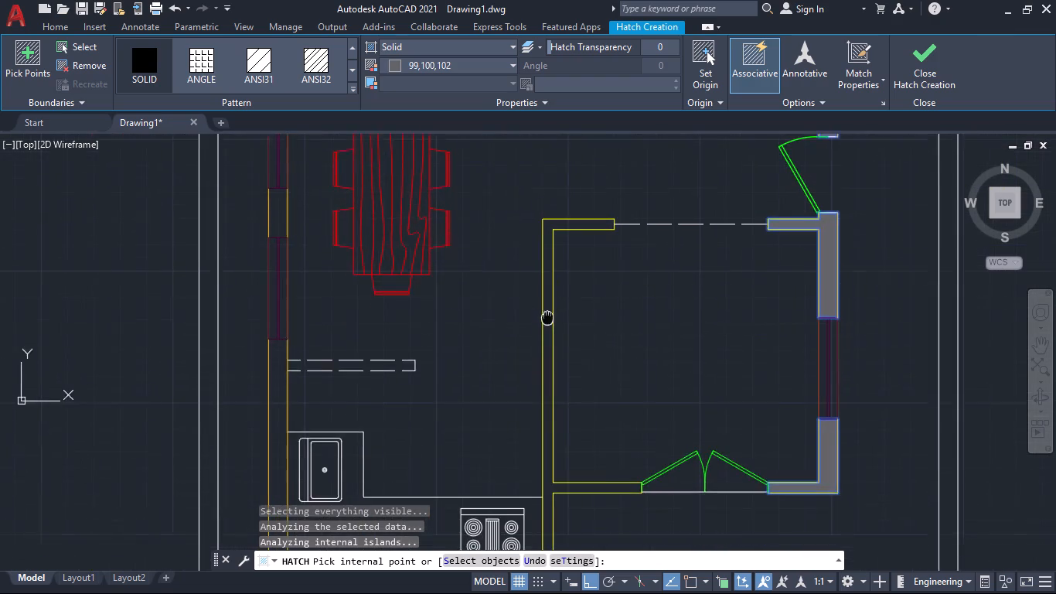
pyautogui.moveTo(547, 317); pyautogui.dragTo(547, 312, button='middle')
pyautogui.scroll(-2, 577, 409)
pyautogui.moveTo(565, 459); pyautogui.dragTo(563, 384, button='middle')
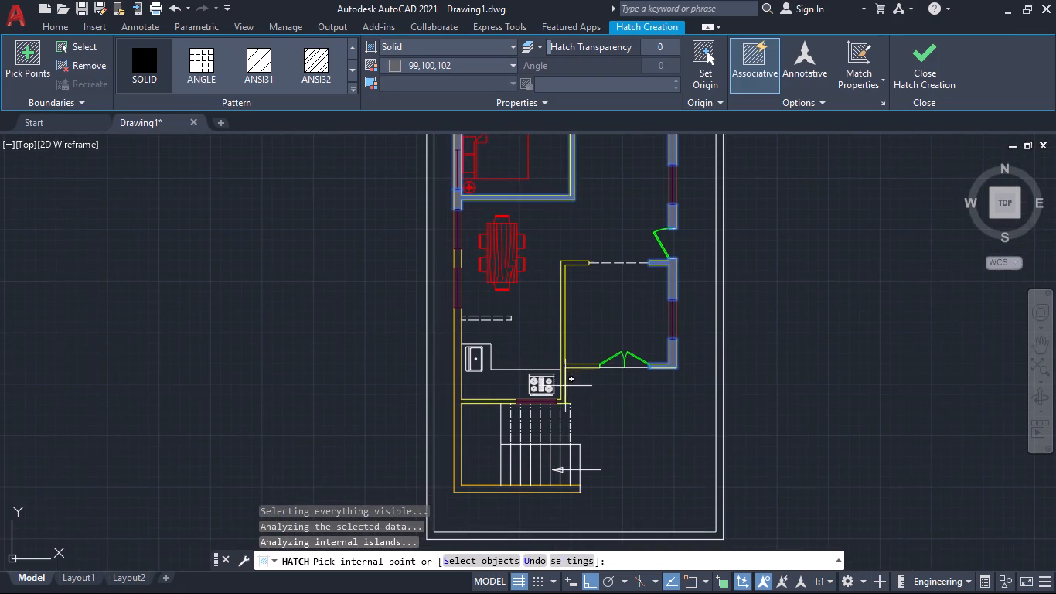
pyautogui.scroll(4, 570, 394)
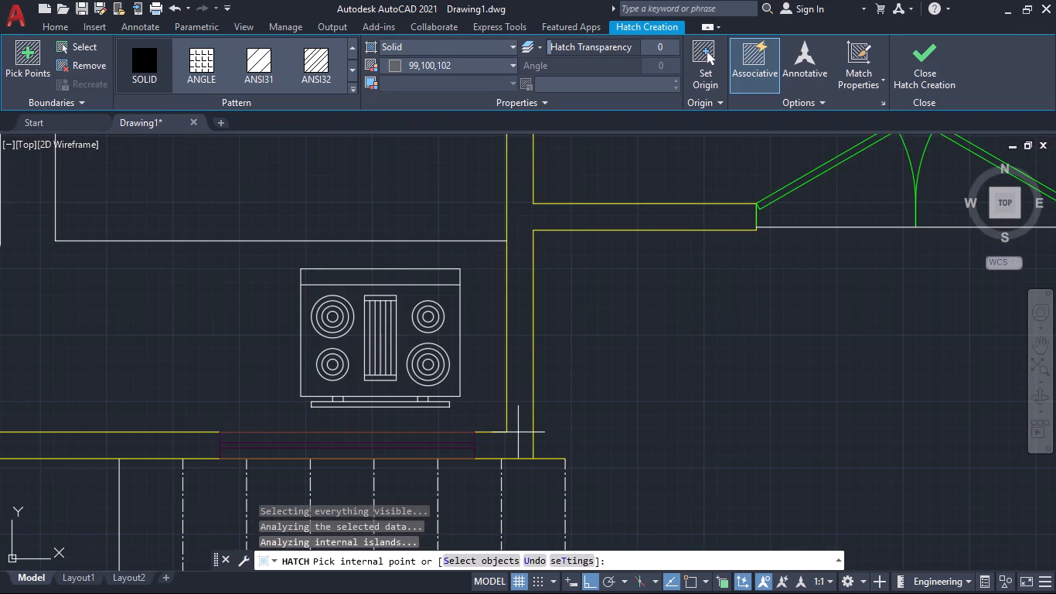
pyautogui.scroll(-2, 134, 441)
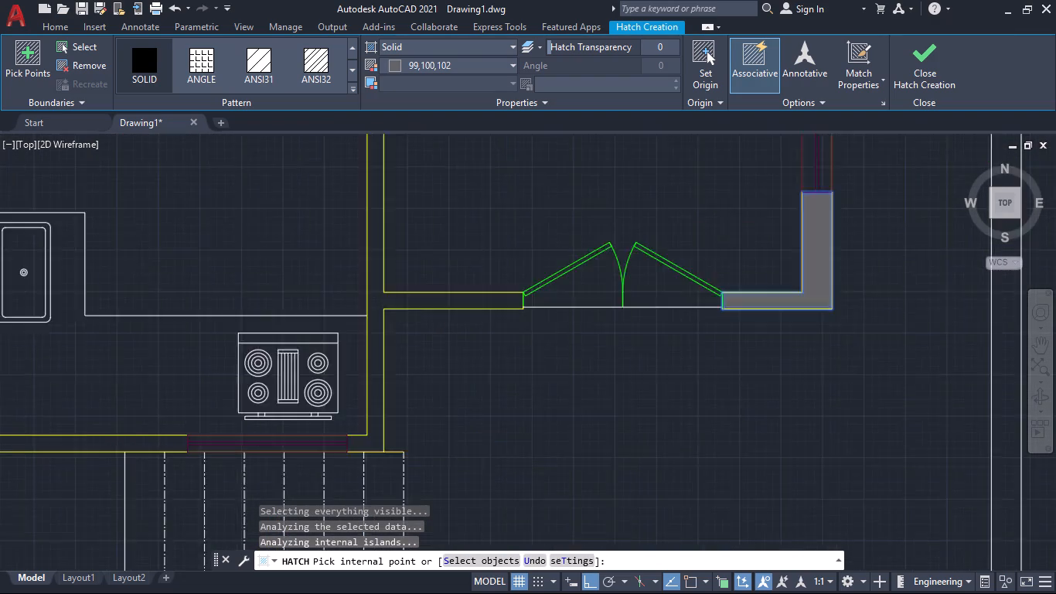
pyautogui.moveTo(80, 380); pyautogui.dragTo(492, 363, button='middle')
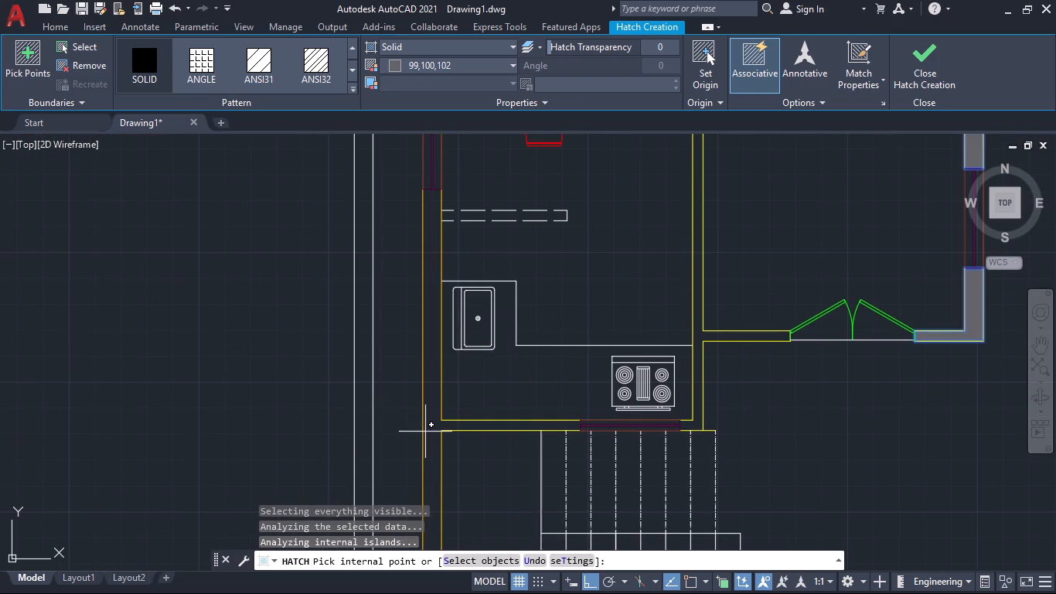
pyautogui.scroll(-2, 434, 428)
pyautogui.moveTo(629, 435); pyautogui.dragTo(561, 519, button='middle')
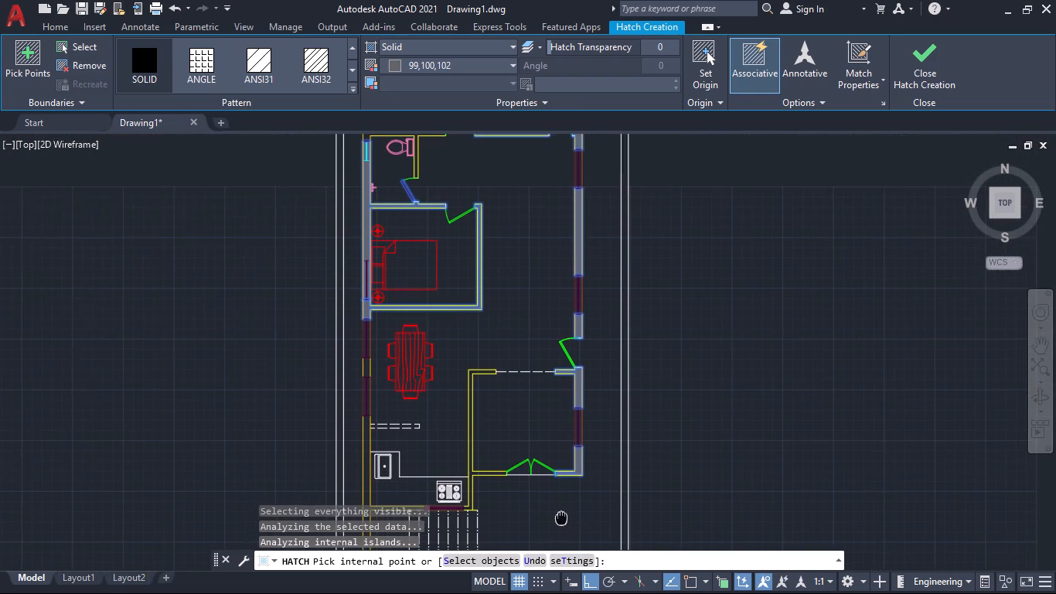
pyautogui.moveTo(561, 519); pyautogui.dragTo(560, 525, button='middle')
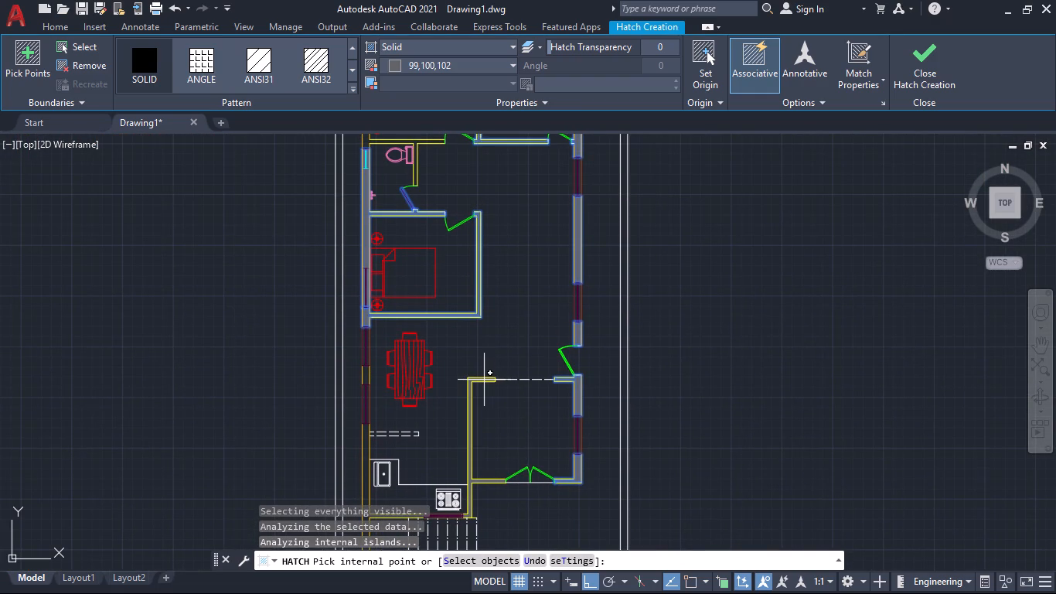
pyautogui.click(484, 380)
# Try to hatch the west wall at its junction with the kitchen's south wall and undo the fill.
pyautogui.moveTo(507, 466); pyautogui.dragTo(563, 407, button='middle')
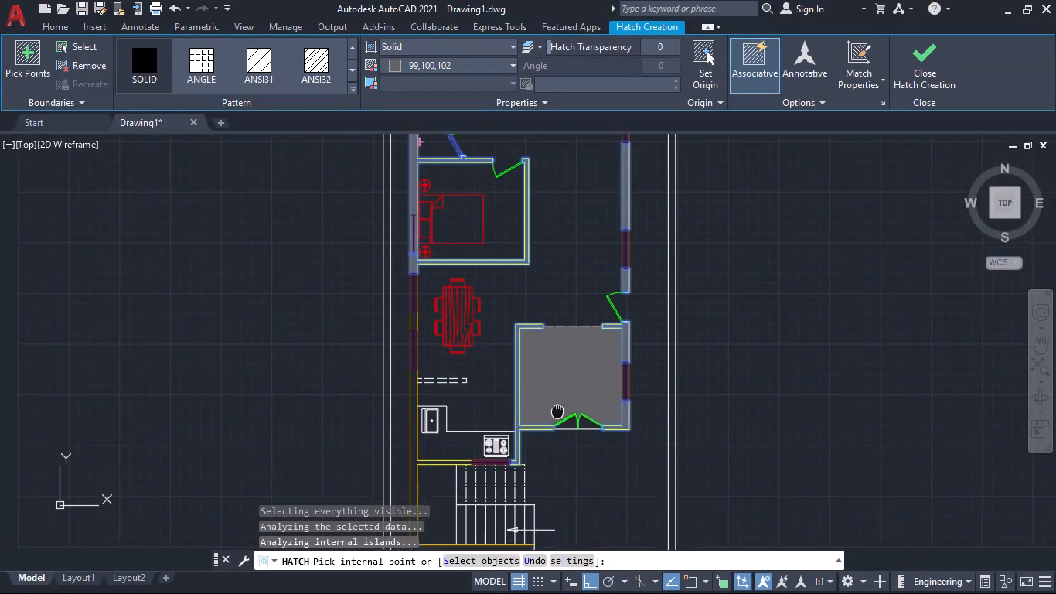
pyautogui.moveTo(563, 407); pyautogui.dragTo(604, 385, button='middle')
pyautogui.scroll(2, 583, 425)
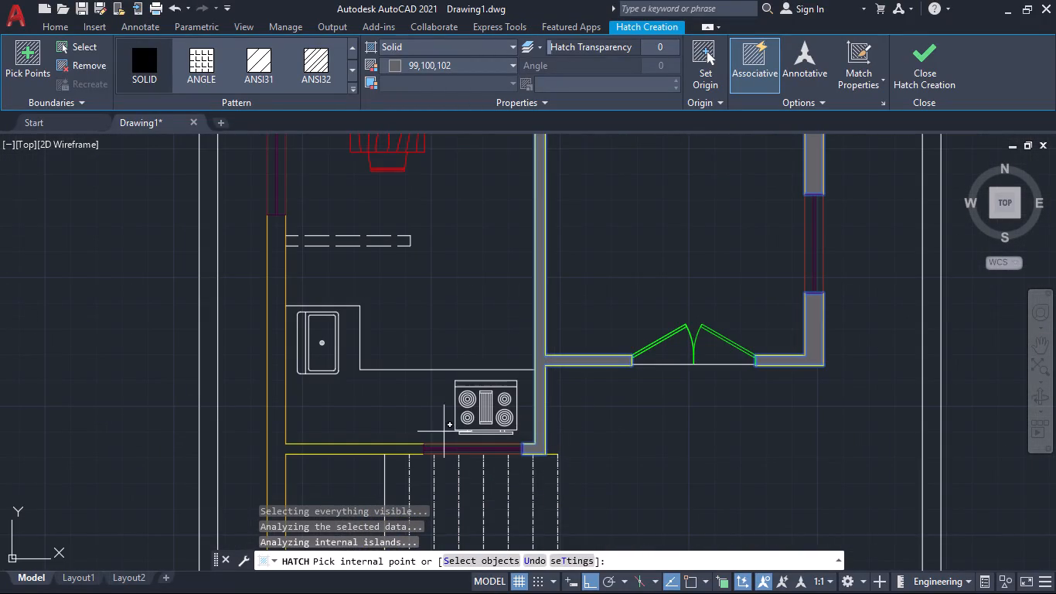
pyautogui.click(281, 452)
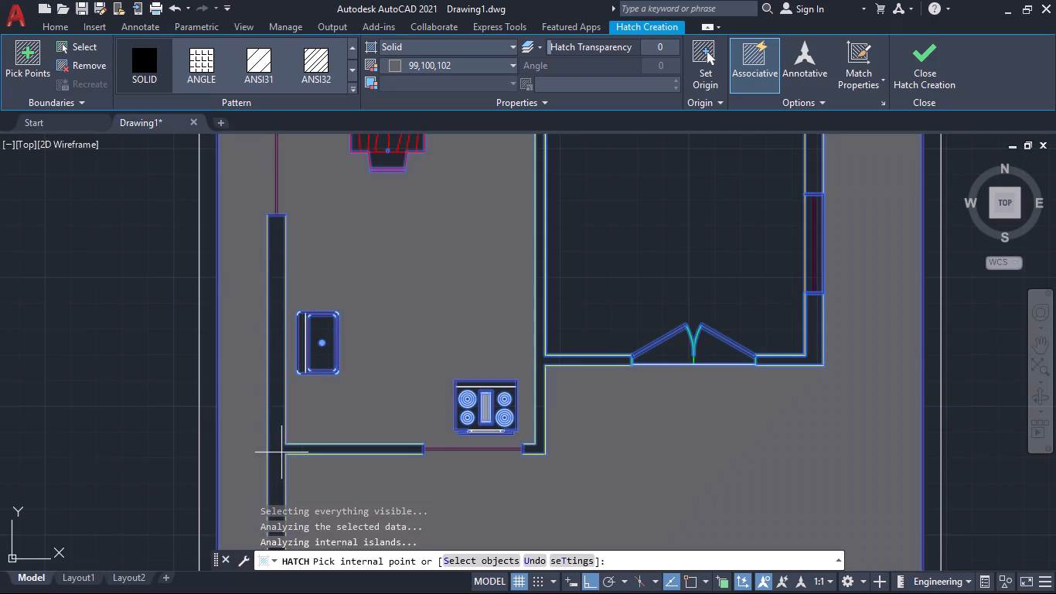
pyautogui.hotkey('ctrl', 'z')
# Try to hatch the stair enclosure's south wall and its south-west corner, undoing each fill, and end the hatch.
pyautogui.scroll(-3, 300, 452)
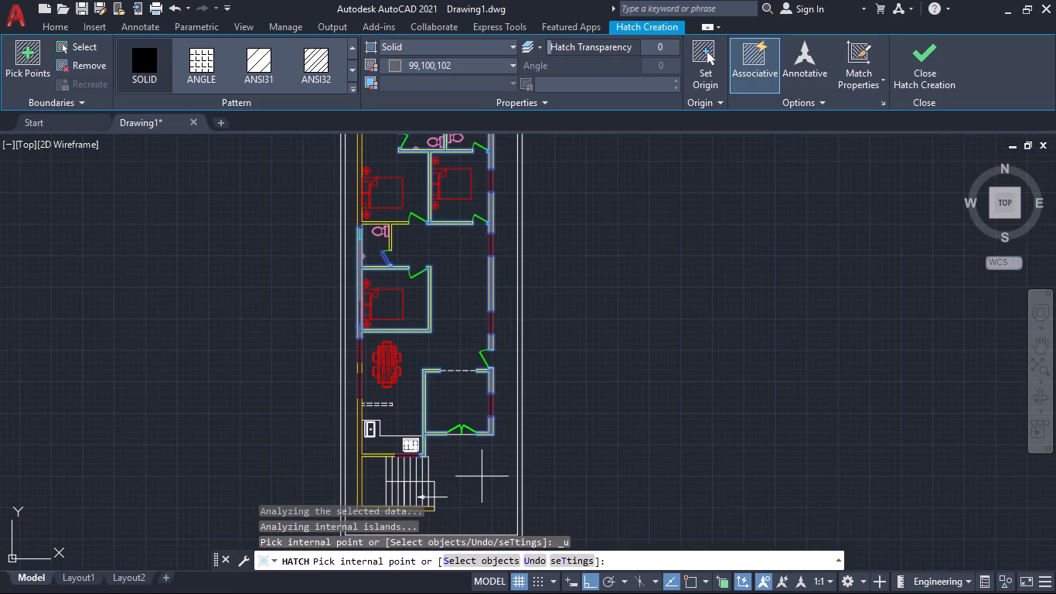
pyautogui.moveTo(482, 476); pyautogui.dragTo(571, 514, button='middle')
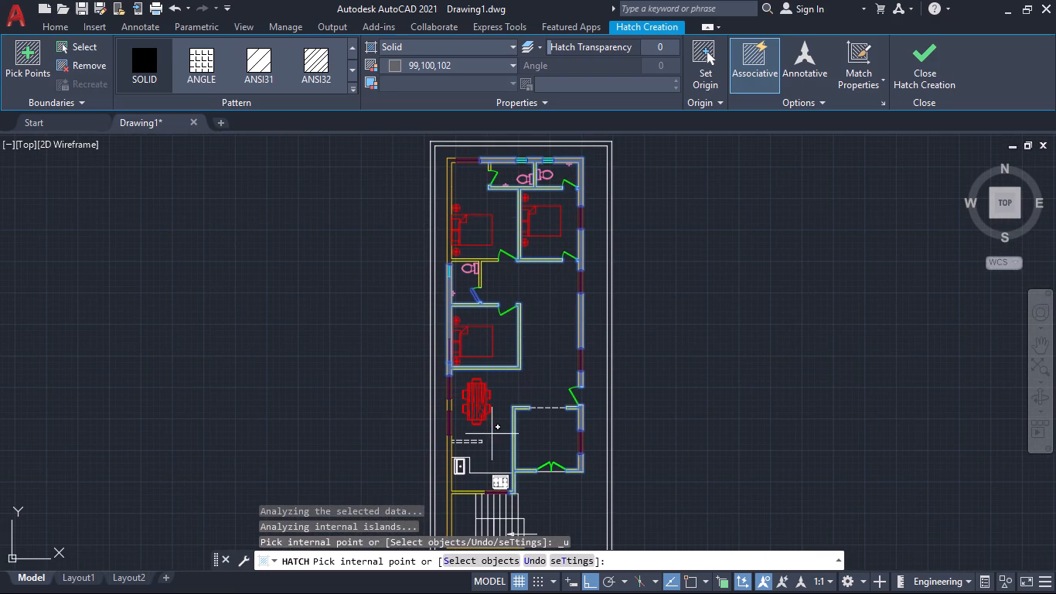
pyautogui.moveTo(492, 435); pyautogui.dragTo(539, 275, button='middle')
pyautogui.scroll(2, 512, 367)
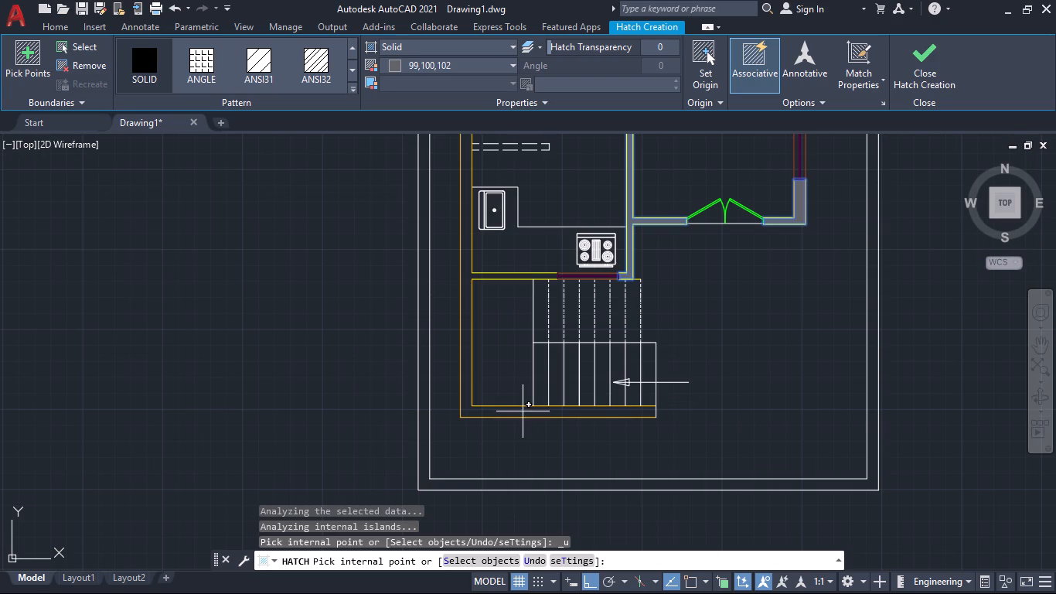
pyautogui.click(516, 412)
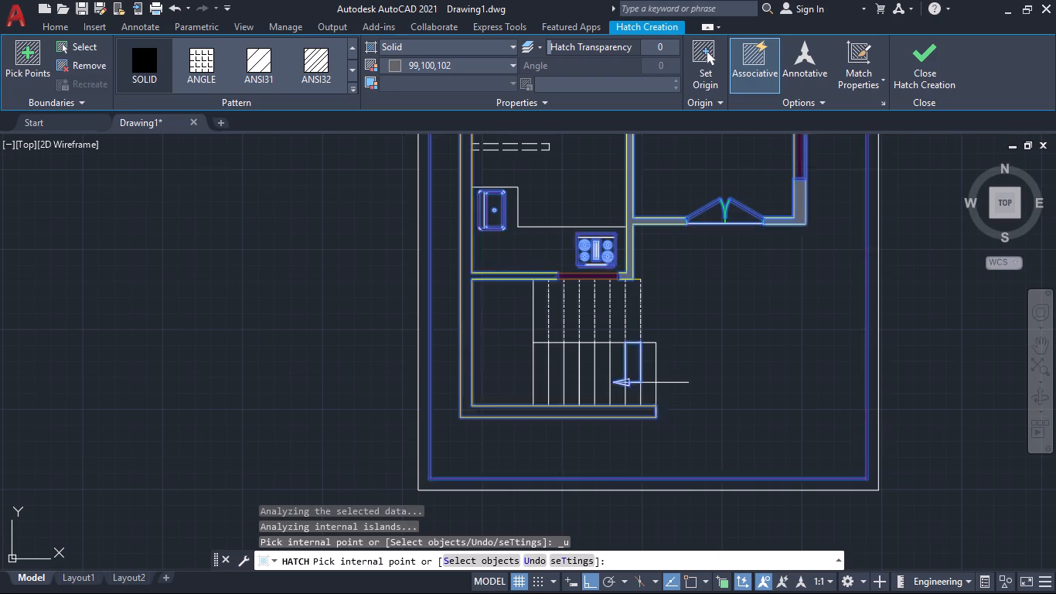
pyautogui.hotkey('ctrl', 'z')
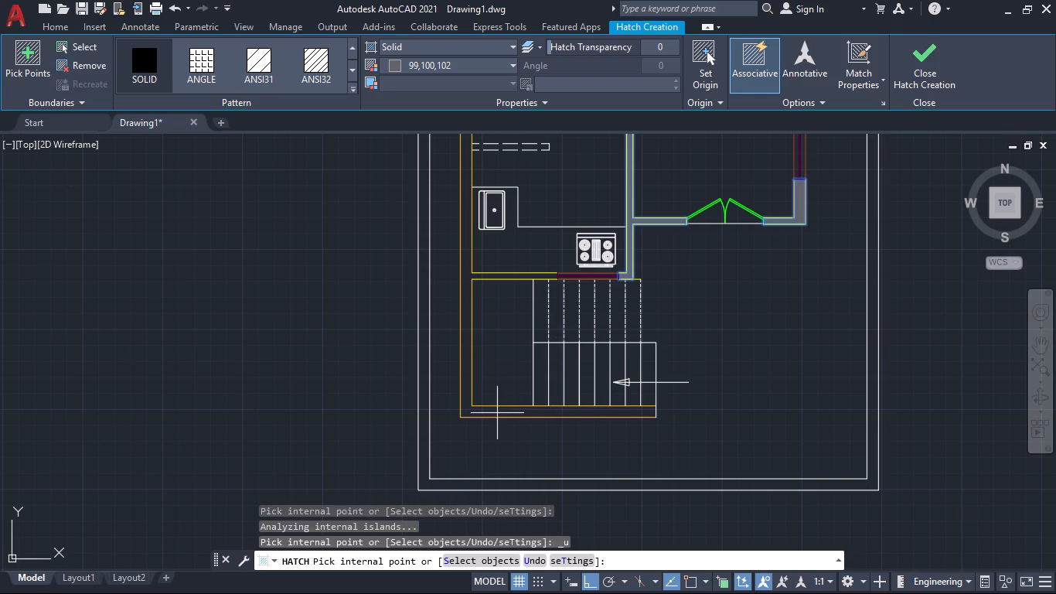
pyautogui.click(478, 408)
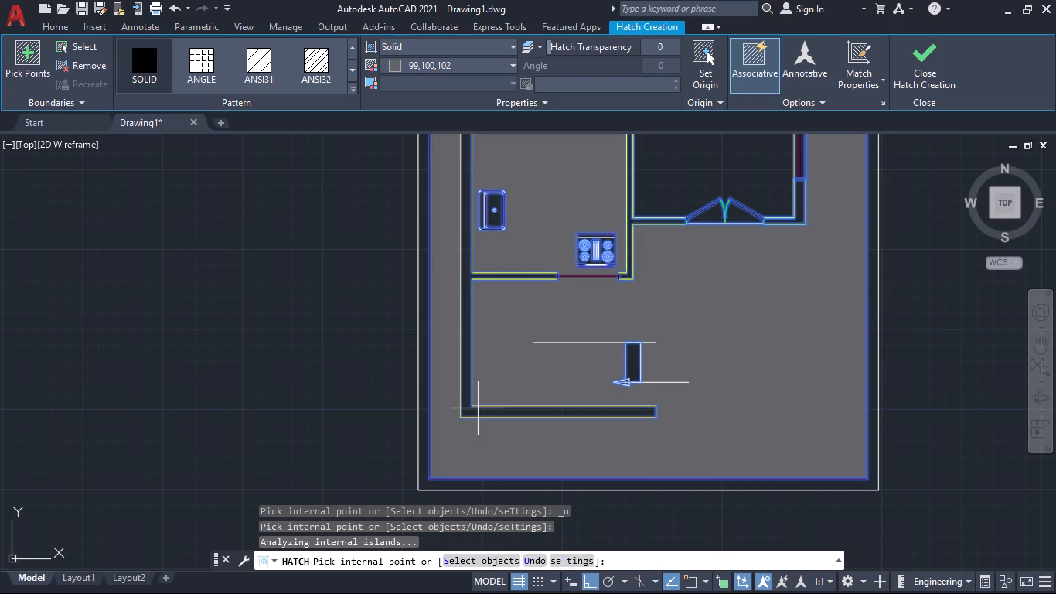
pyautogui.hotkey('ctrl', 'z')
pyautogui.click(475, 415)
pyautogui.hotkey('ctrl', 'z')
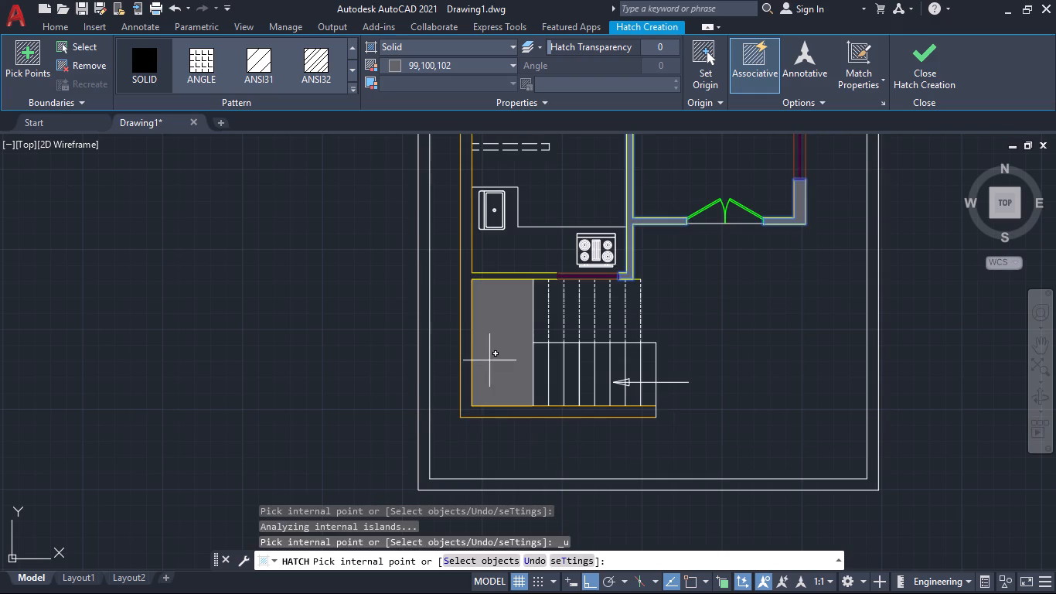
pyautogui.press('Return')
# On layer 0, draw a line across the west wall from the south face of the kitchen's south wall.
pyautogui.scroll(-1, 570, 390)
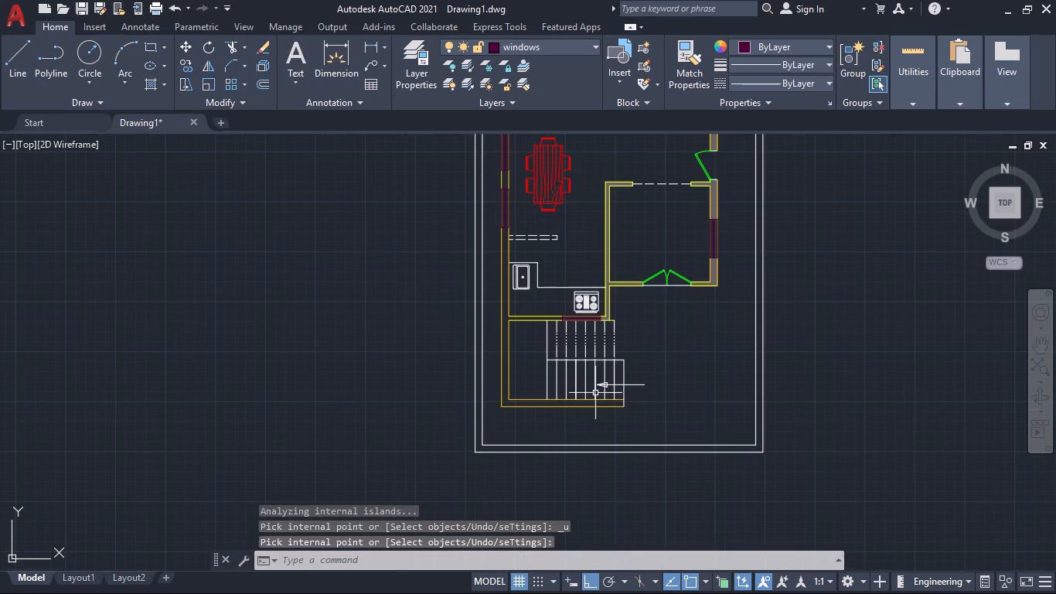
pyautogui.moveTo(666, 346); pyautogui.dragTo(680, 426, button='middle')
pyautogui.scroll(1, 680, 426)
pyautogui.moveTo(434, 432); pyautogui.dragTo(486, 376, button='middle')
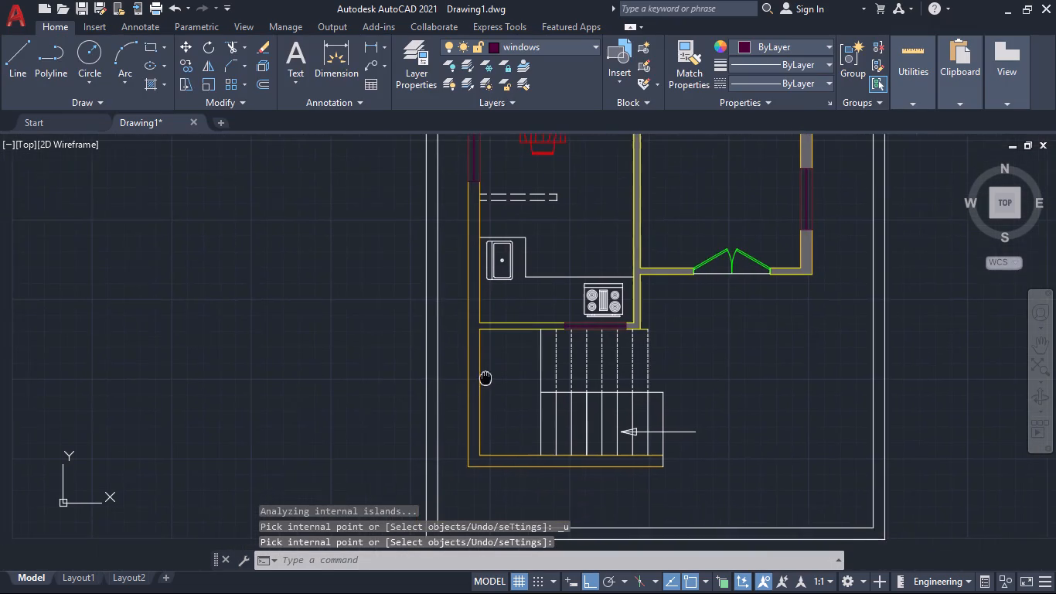
pyautogui.moveTo(486, 376); pyautogui.dragTo(489, 375, button='middle')
pyautogui.scroll(3, 498, 380)
pyautogui.moveTo(513, 354); pyautogui.dragTo(538, 395, button='middle')
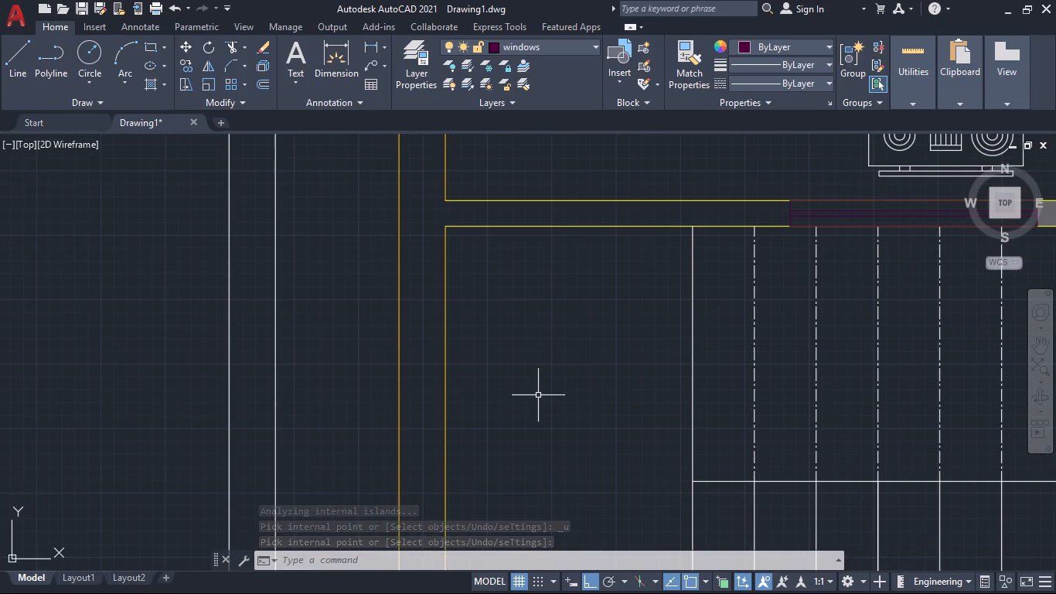
pyautogui.press('l')
pyautogui.press('Return')
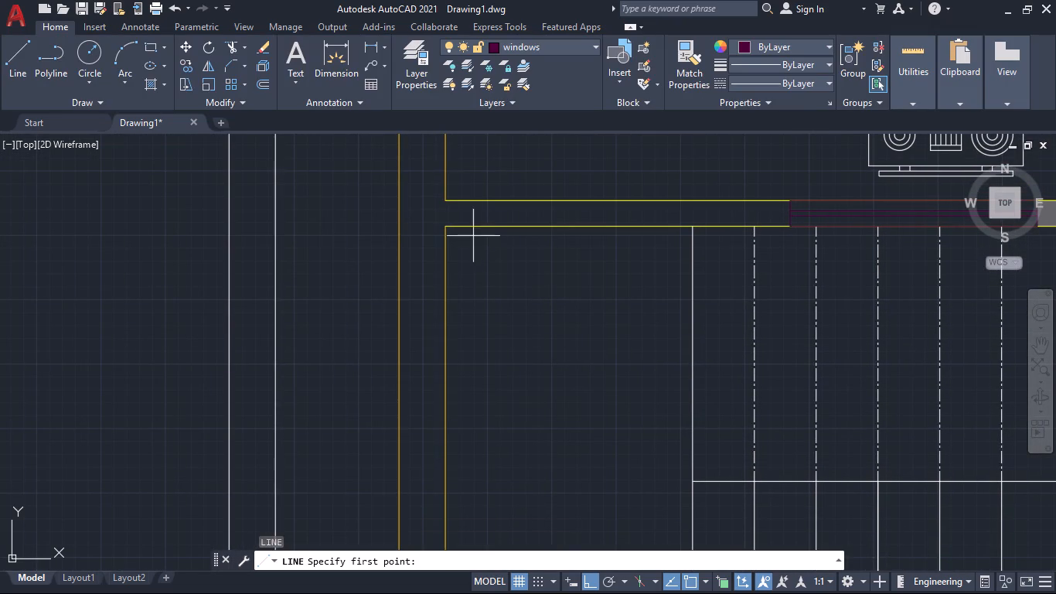
pyautogui.click(588, 49)
pyautogui.click(530, 67)
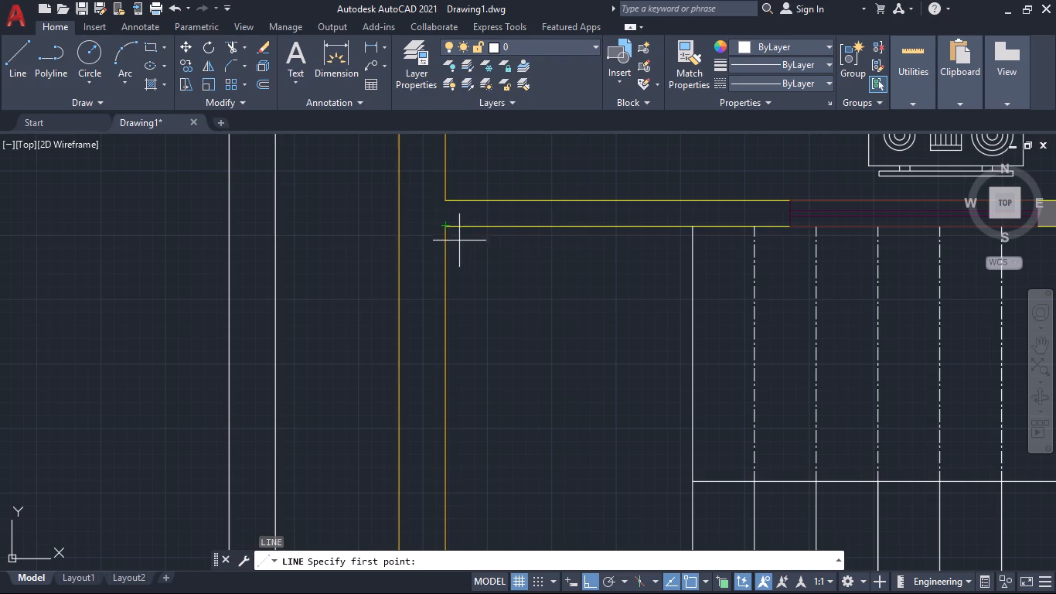
pyautogui.click(446, 226)
pyautogui.click(400, 228)
pyautogui.scroll(-1, 487, 268)
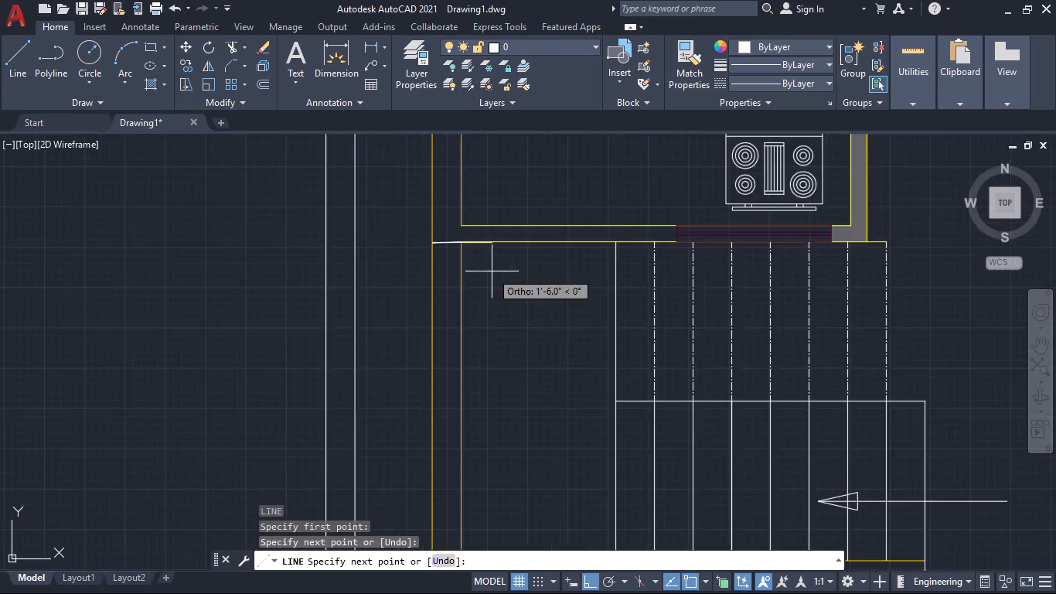
pyautogui.scroll(-1, 492, 271)
pyautogui.press('space')
# Draw a second line across the west wall from the north face of the kitchen's south wall.
pyautogui.press('space')
pyautogui.moveTo(517, 361); pyautogui.dragTo(513, 468, button='middle')
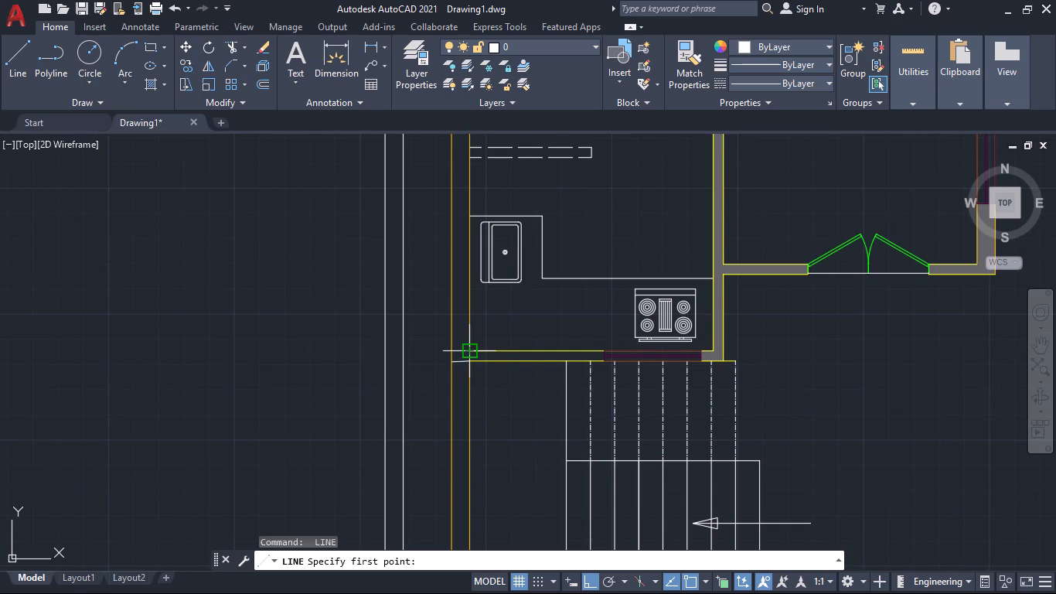
pyautogui.click(470, 350)
pyautogui.click(455, 349)
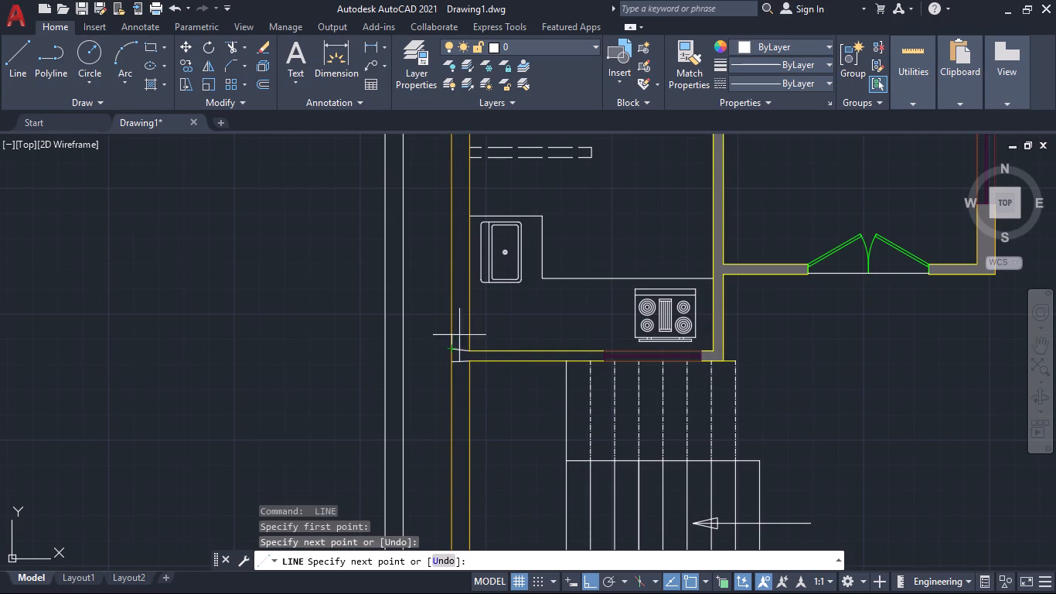
pyautogui.press('space')
# Draw connected lines at the north-west bedroom's south wall junction, crossing the west wall above the bathroom ventilator and running up its outer face.
pyautogui.scroll(-2, 478, 295)
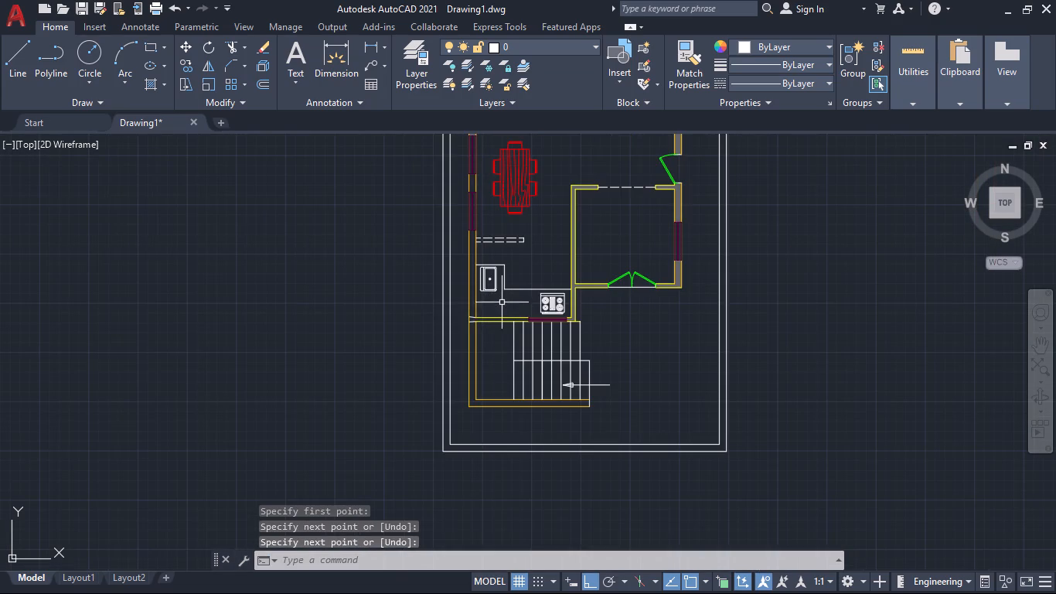
pyautogui.moveTo(503, 304); pyautogui.dragTo(510, 436, button='middle')
pyautogui.scroll(2, 485, 324)
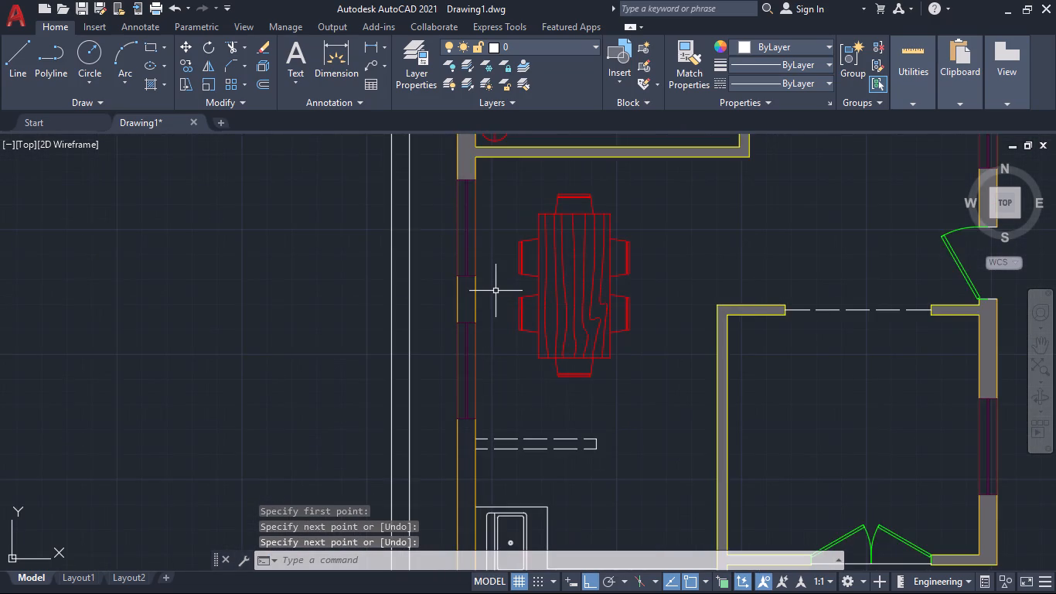
pyautogui.scroll(-1, 496, 291)
pyautogui.moveTo(496, 291); pyautogui.dragTo(503, 506, button='middle')
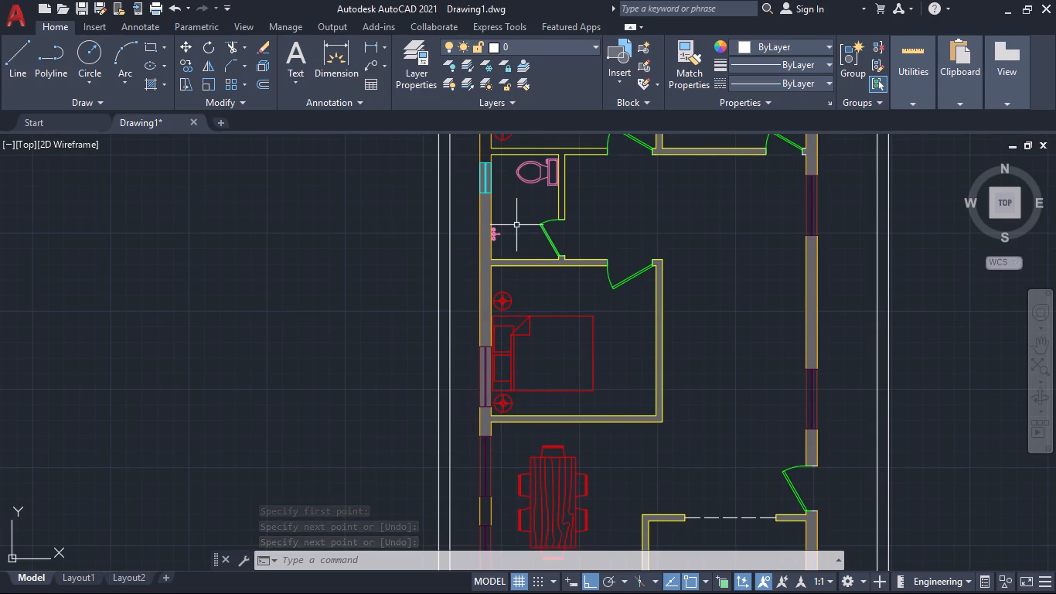
pyautogui.moveTo(517, 221); pyautogui.dragTo(550, 493, button='middle')
pyautogui.scroll(1, 524, 334)
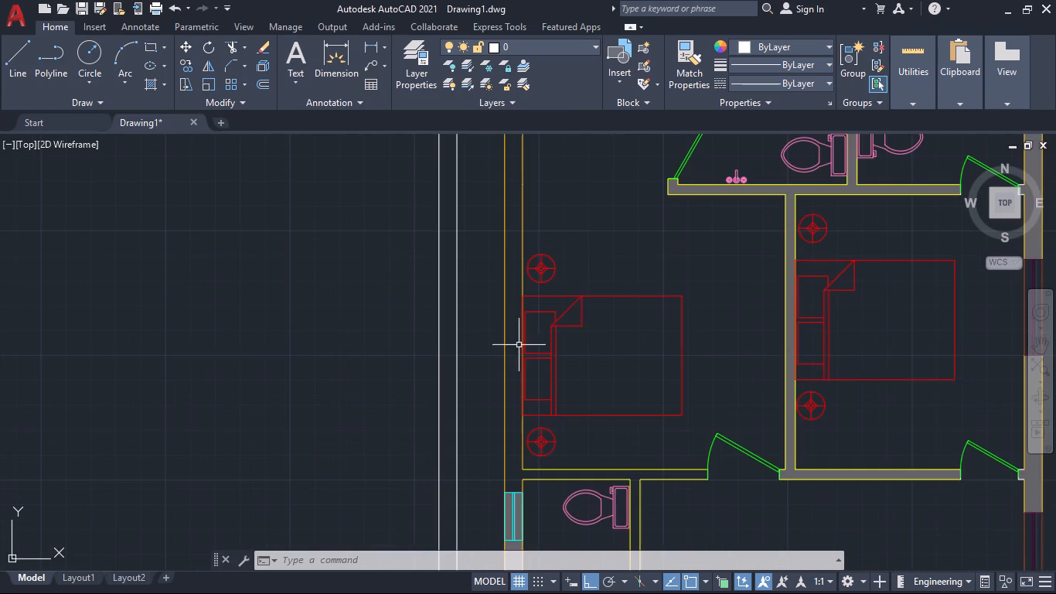
pyautogui.press('space')
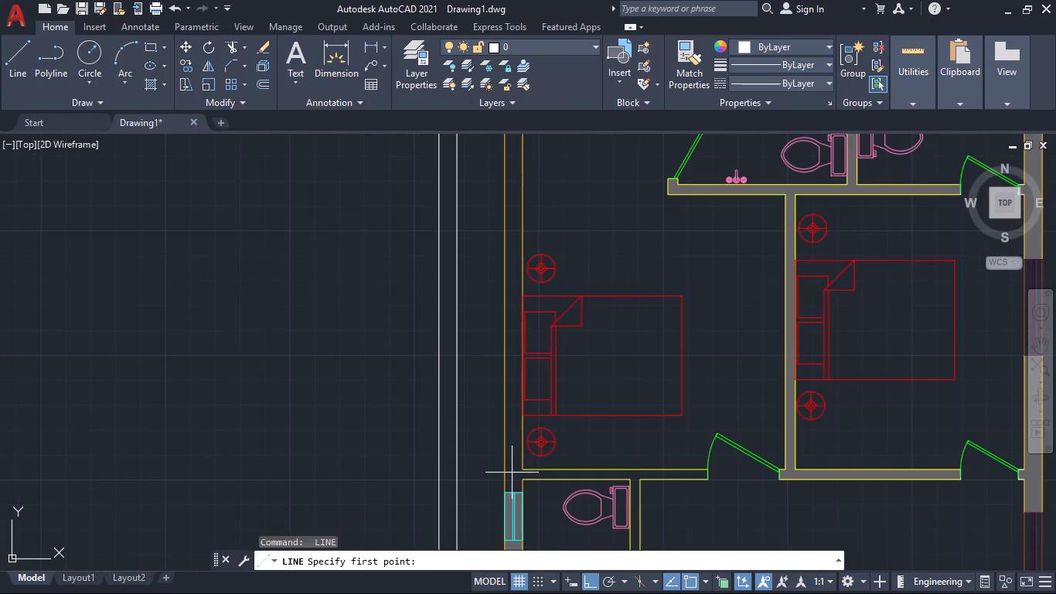
pyautogui.click(522, 468)
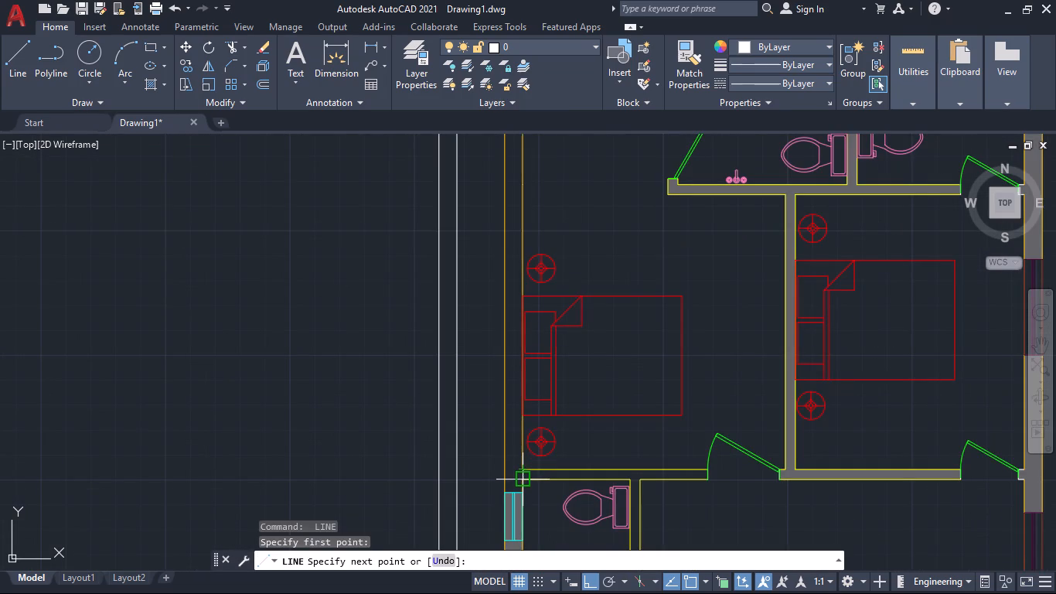
pyautogui.click(524, 483)
pyautogui.click(504, 486)
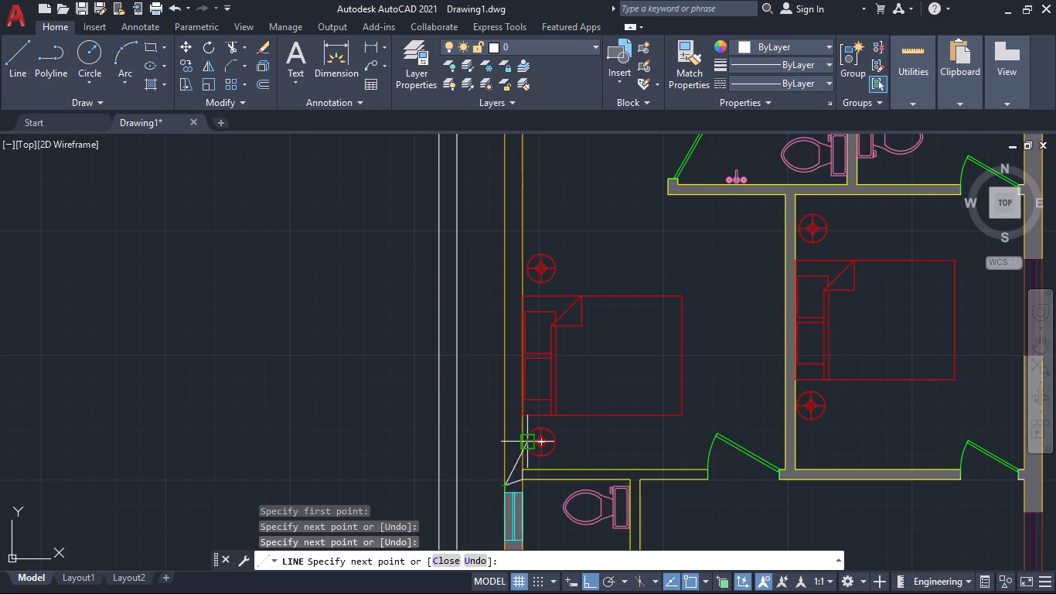
pyautogui.click(510, 441)
pyautogui.press('space')
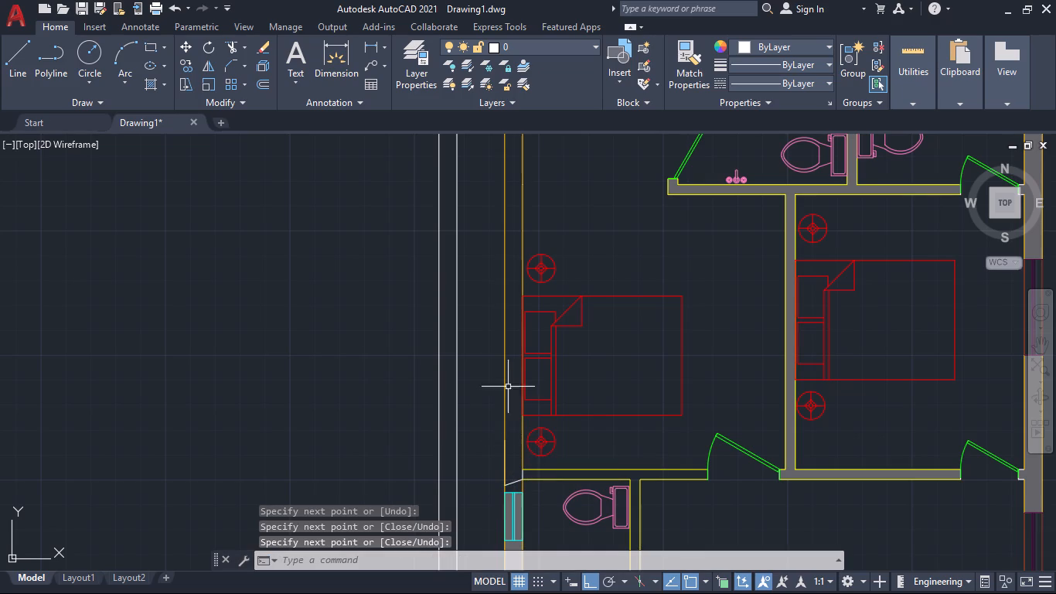
# Draw two lines across the west wall, level with the south and north edges of the north-west bedroom's bed.
pyautogui.moveTo(561, 221); pyautogui.dragTo(566, 290, button='middle')
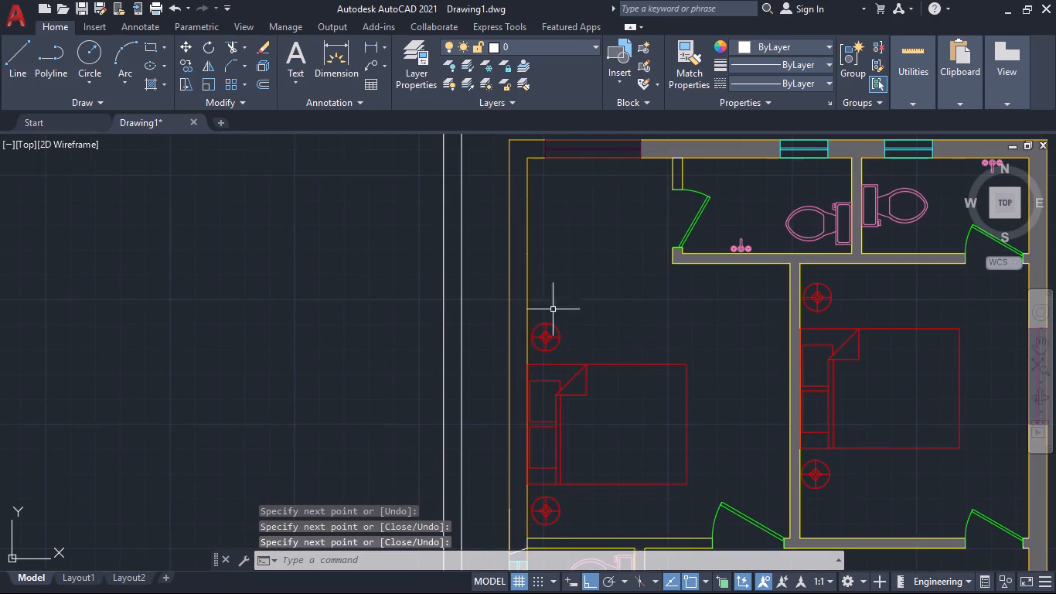
pyautogui.press('space')
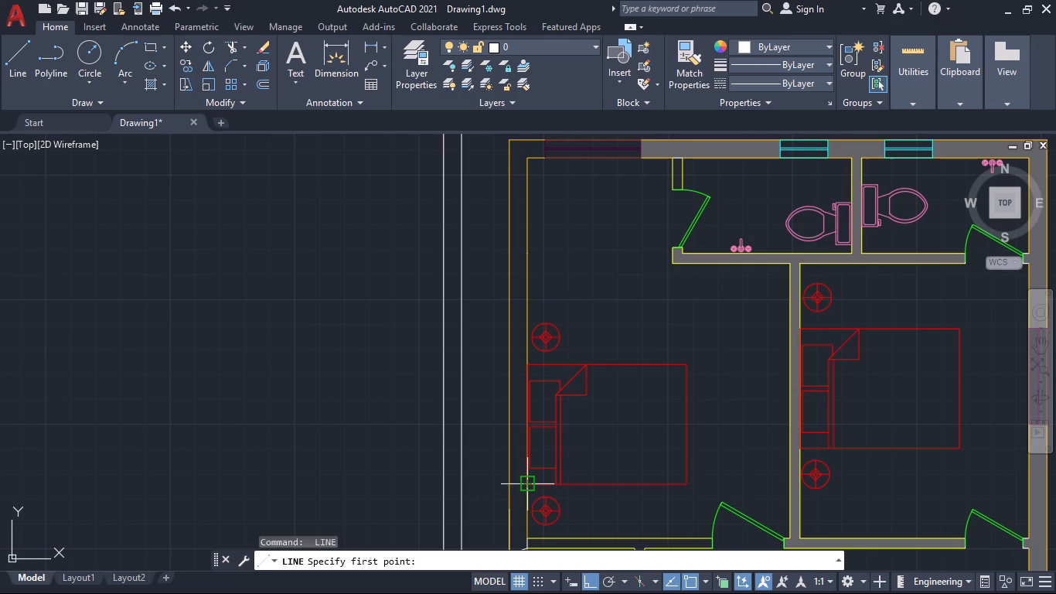
pyautogui.click(521, 486)
pyautogui.click(510, 484)
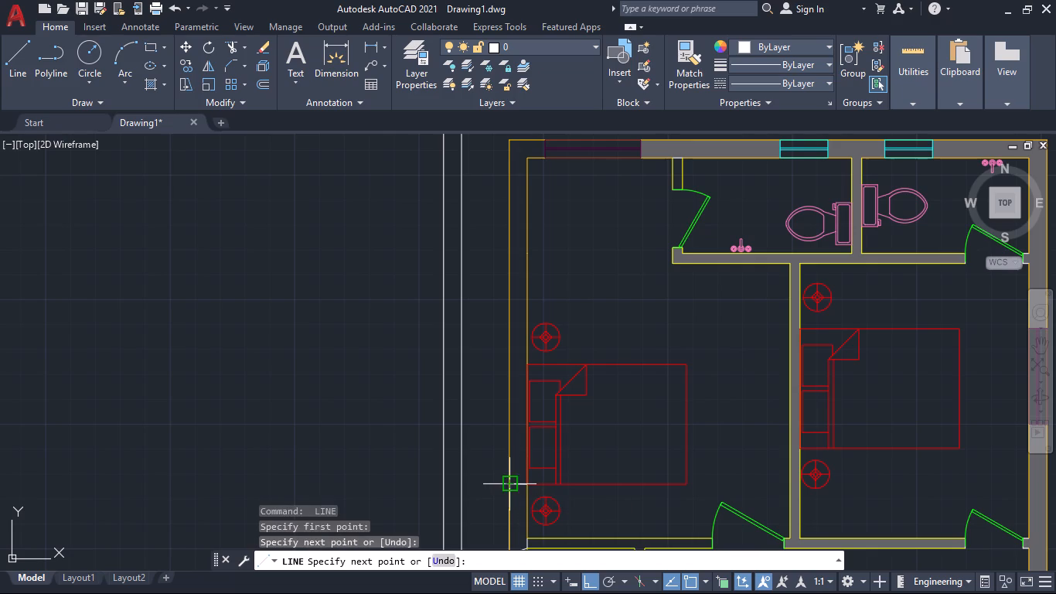
pyautogui.press('space')
pyautogui.press('space')
pyautogui.click(523, 363)
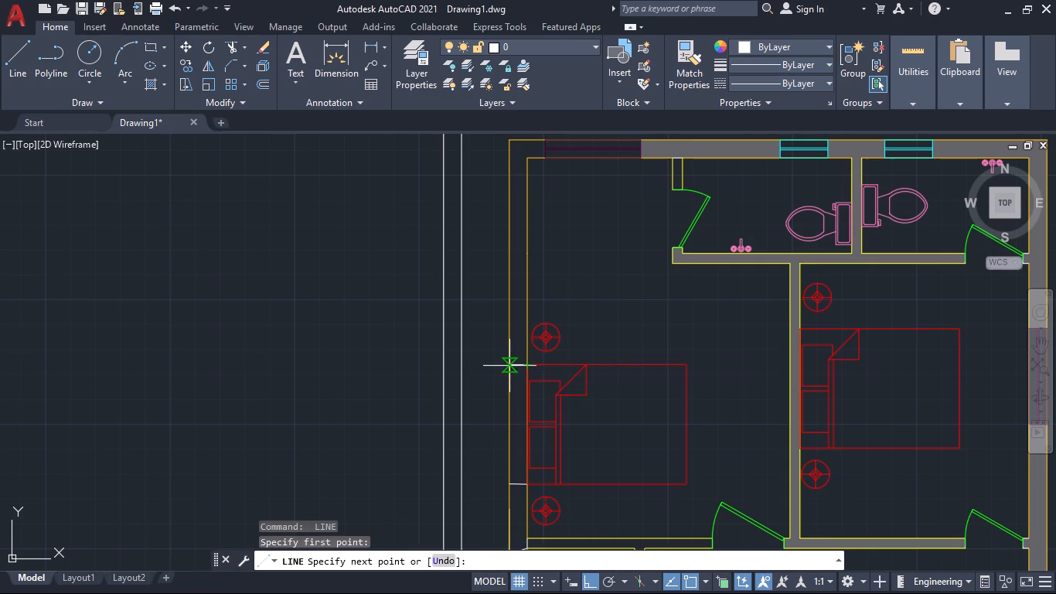
pyautogui.click(509, 366)
pyautogui.press('space')
# Draw a line across the north wall from the north-west bedroom's inner corner to the outer face.
pyautogui.moveTo(540, 244); pyautogui.dragTo(546, 337, button='middle')
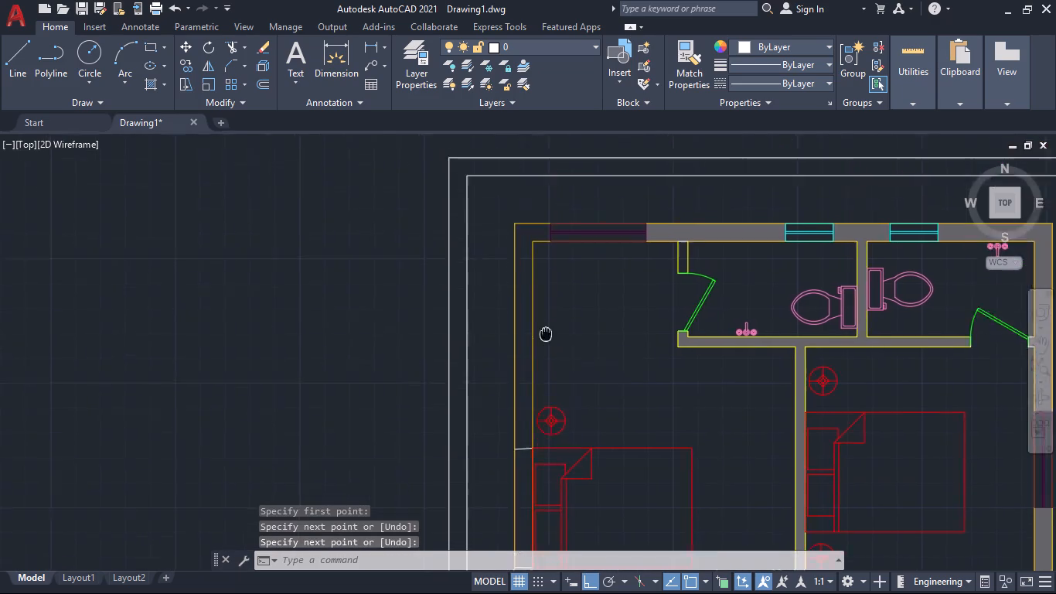
pyautogui.moveTo(546, 337); pyautogui.dragTo(541, 419, button='middle')
pyautogui.press('space')
pyautogui.click(529, 333)
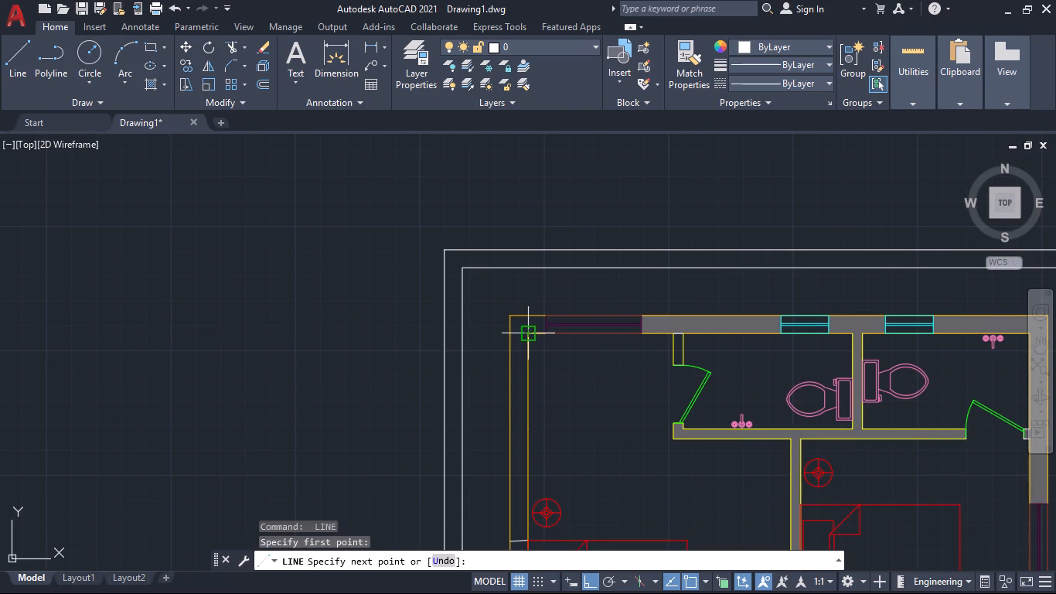
pyautogui.click(531, 316)
pyautogui.press('space')
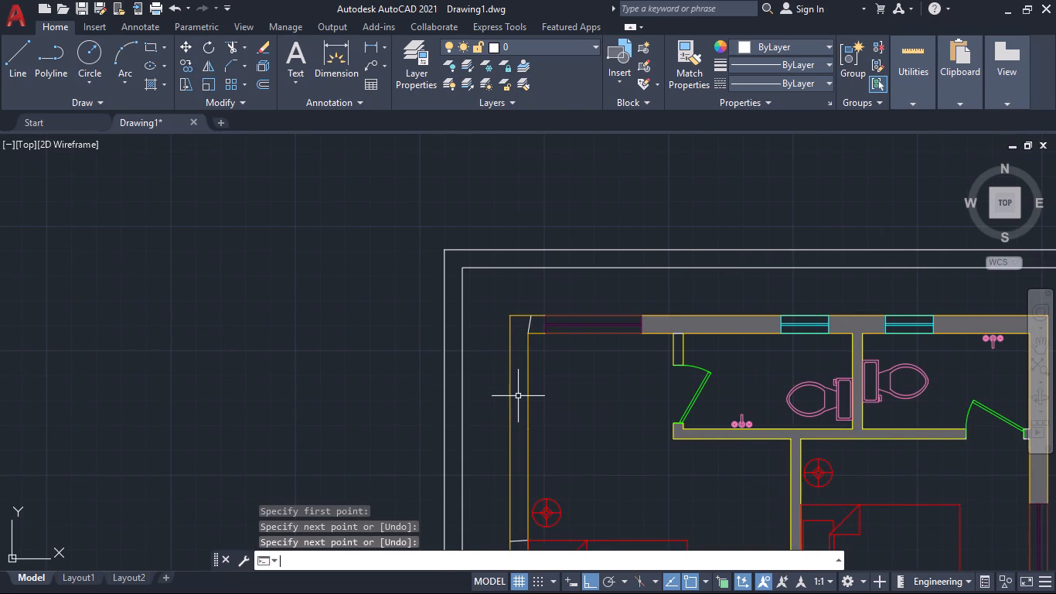
# Start a solid hatch in colour 99,100,102 and fill the north wall piece between the north-west corner line and the bedroom window.
pyautogui.scroll(-1, 594, 411)
pyautogui.moveTo(594, 423); pyautogui.dragTo(526, 293, button='middle')
pyautogui.scroll(-1, 583, 363)
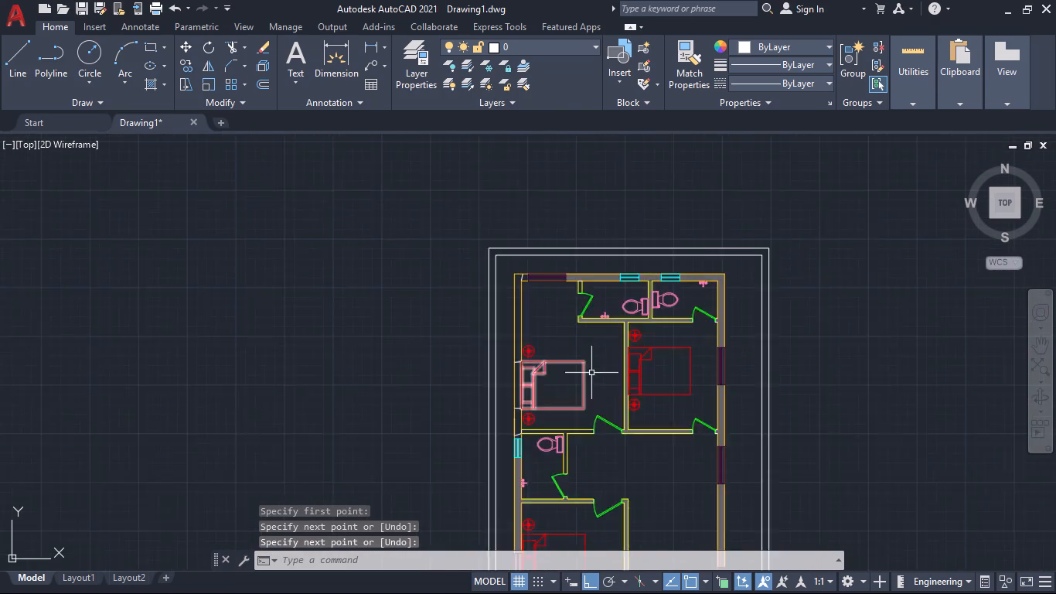
pyautogui.scroll(-1, 593, 374)
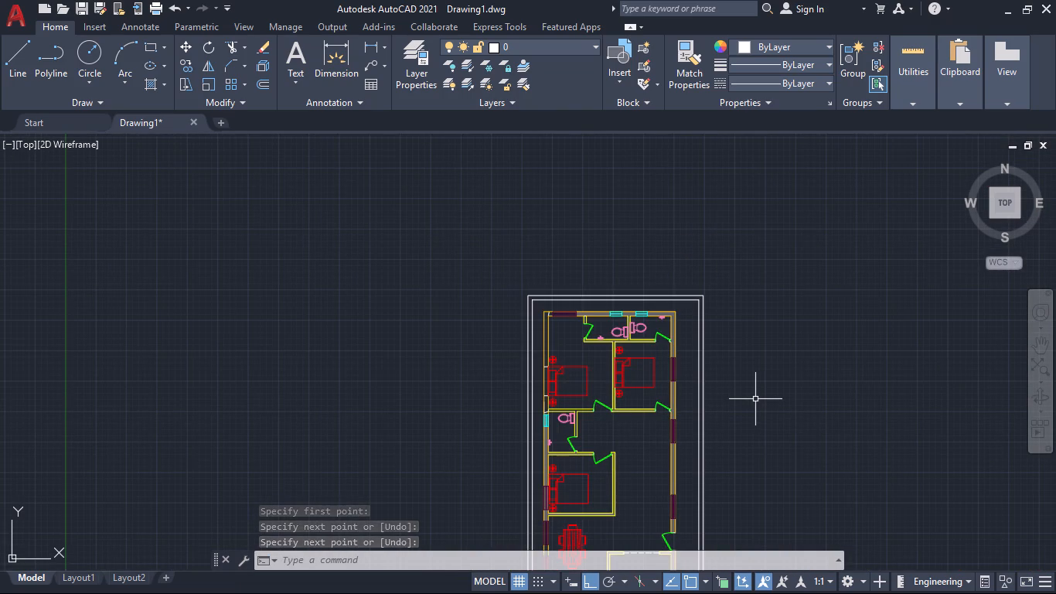
pyautogui.press('h')
pyautogui.press('Return')
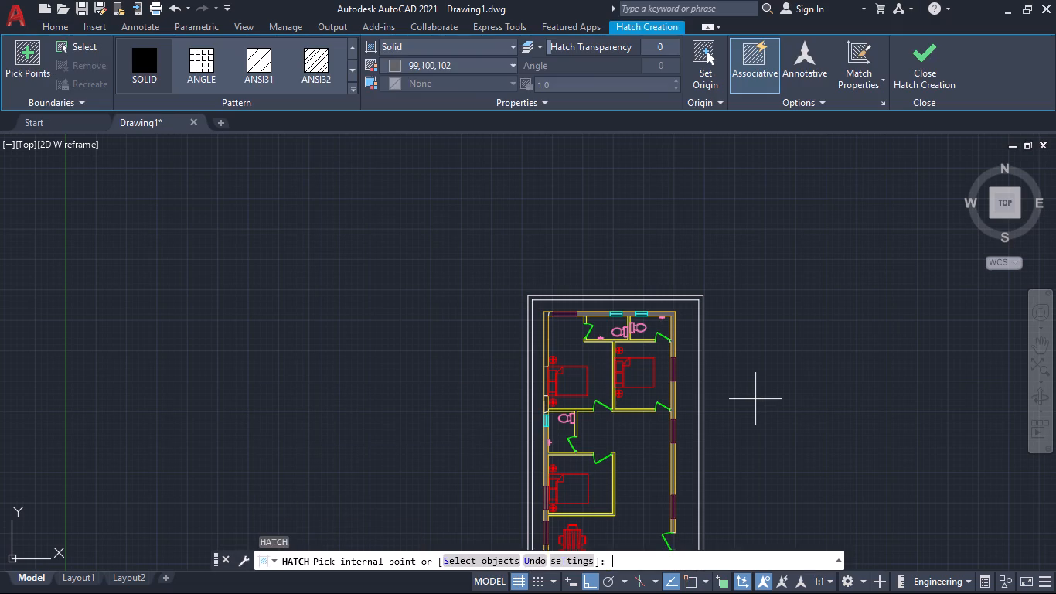
pyautogui.scroll(3, 571, 343)
pyautogui.moveTo(554, 327); pyautogui.dragTo(652, 473, button='middle')
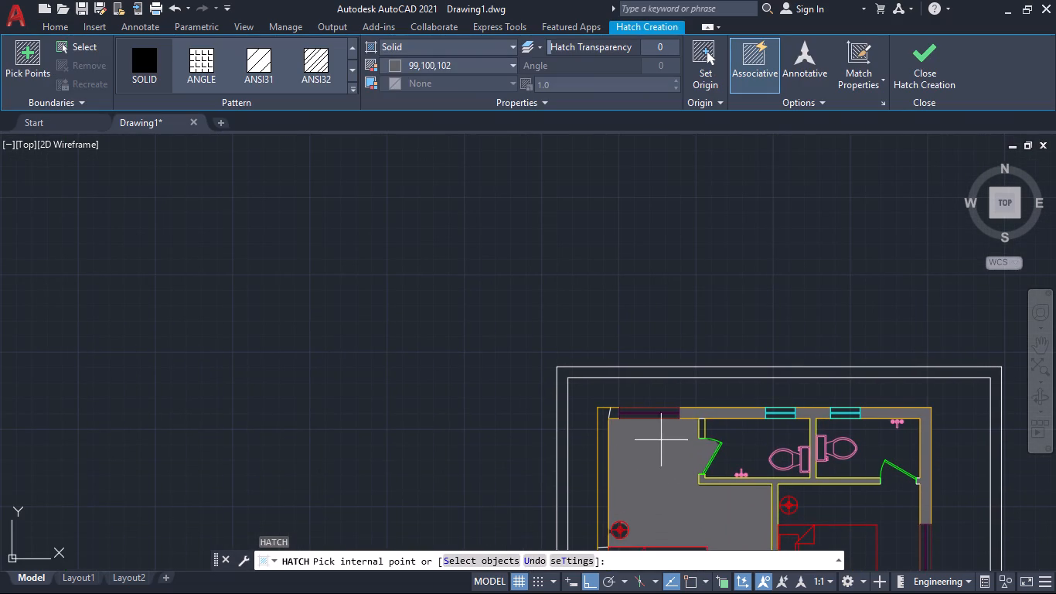
pyautogui.scroll(4, 613, 404)
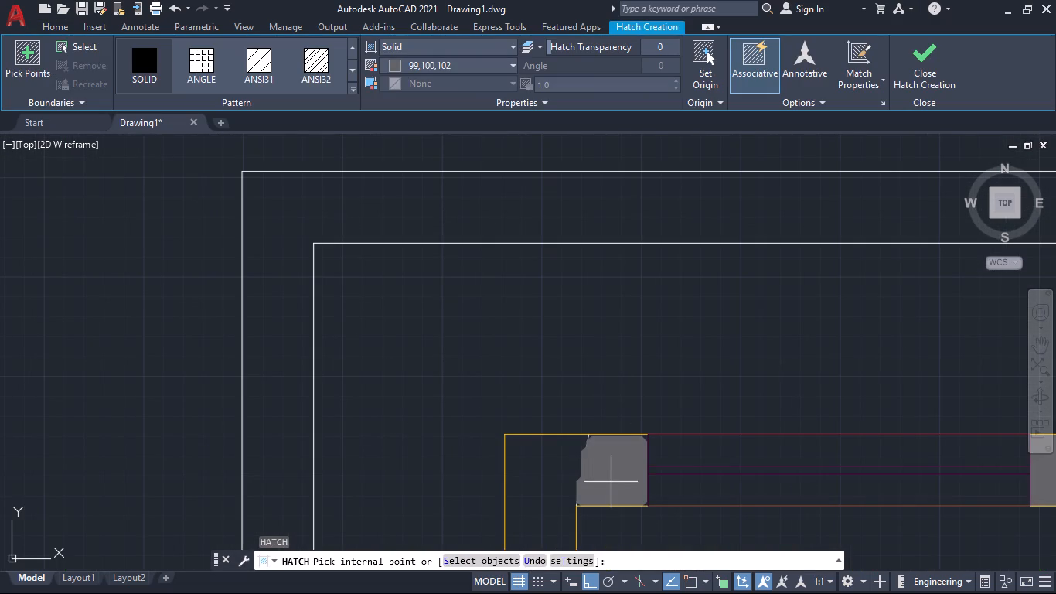
pyautogui.click(611, 482)
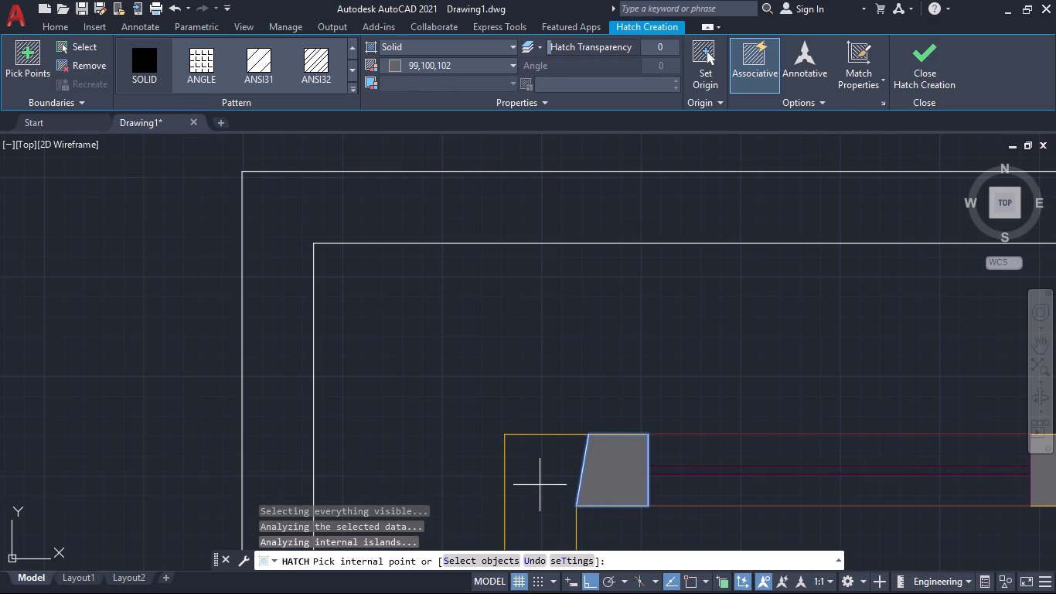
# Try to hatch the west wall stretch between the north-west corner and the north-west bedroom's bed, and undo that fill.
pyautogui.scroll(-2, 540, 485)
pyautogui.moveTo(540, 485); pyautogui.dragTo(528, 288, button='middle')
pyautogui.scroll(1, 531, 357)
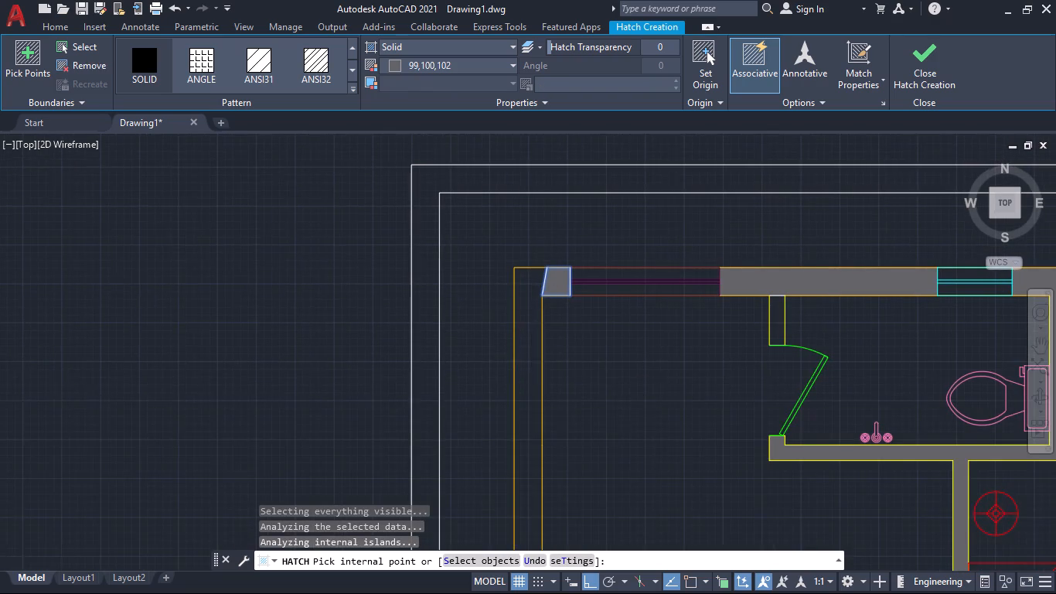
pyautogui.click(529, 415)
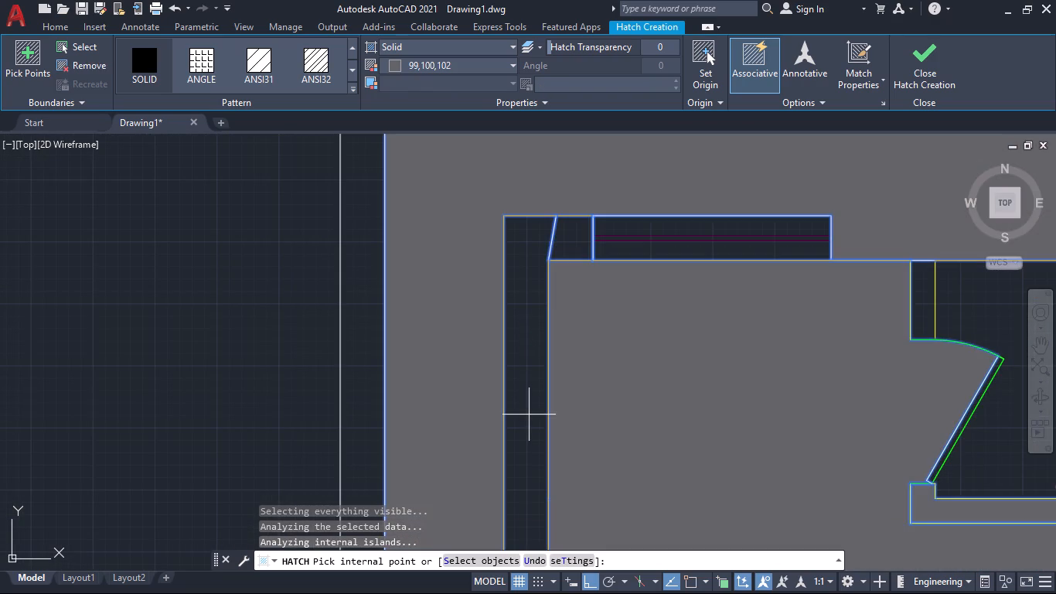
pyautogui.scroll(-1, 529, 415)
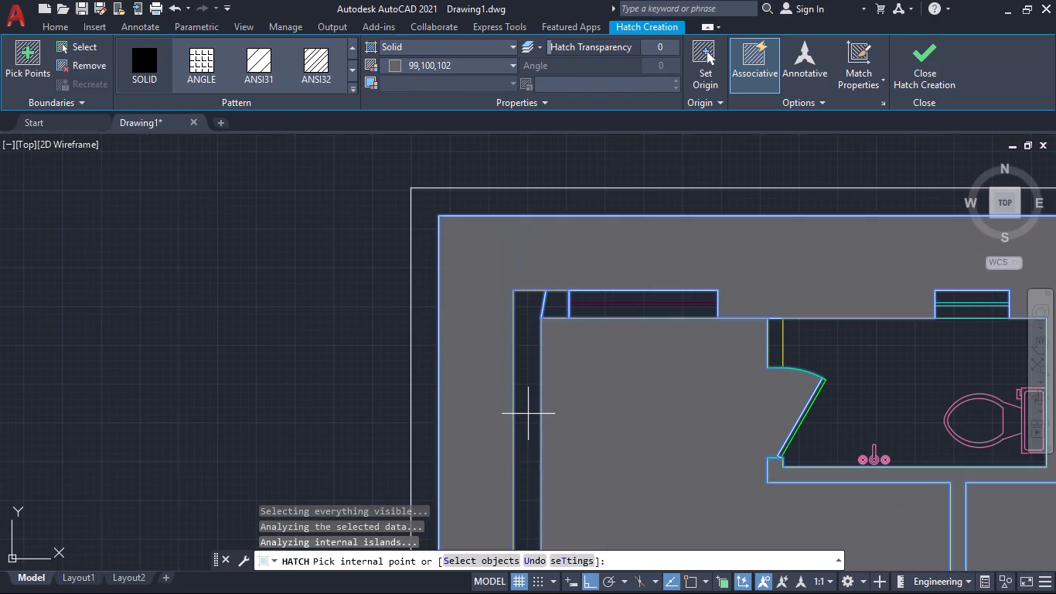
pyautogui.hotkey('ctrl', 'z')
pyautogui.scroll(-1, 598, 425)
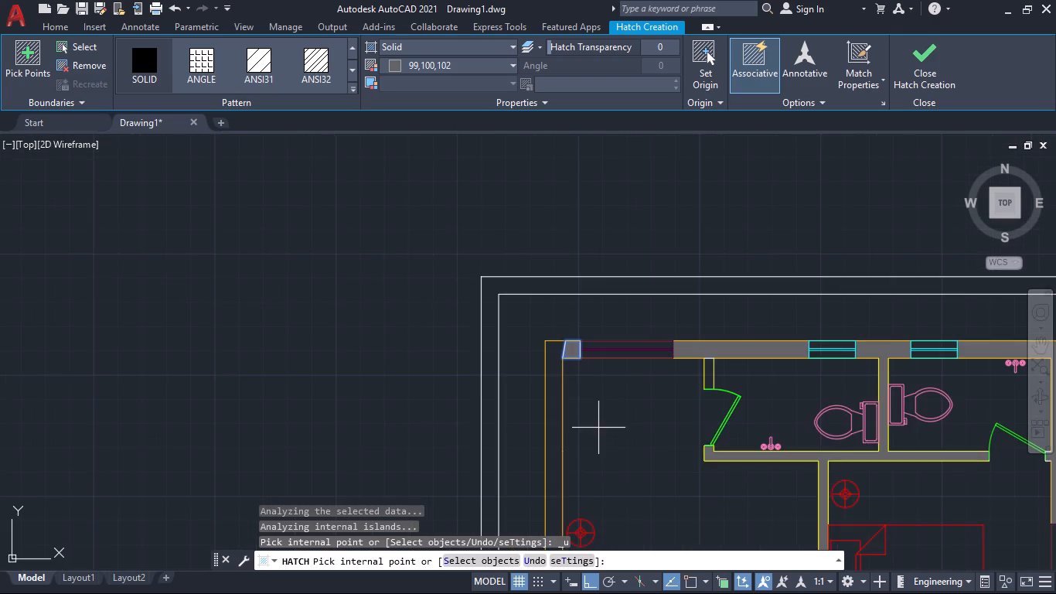
# Hatch the west wall pieces alongside the north-west bedroom's bed and from the bed's south edge down to the bathroom ventilator.
pyautogui.moveTo(598, 428); pyautogui.dragTo(588, 213, button='middle')
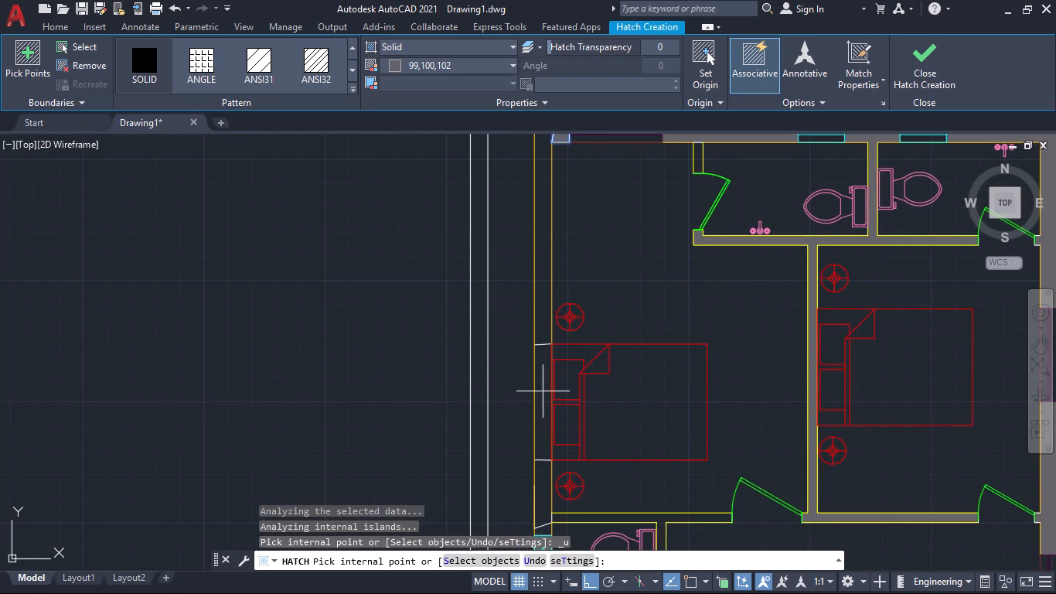
pyautogui.click(536, 439)
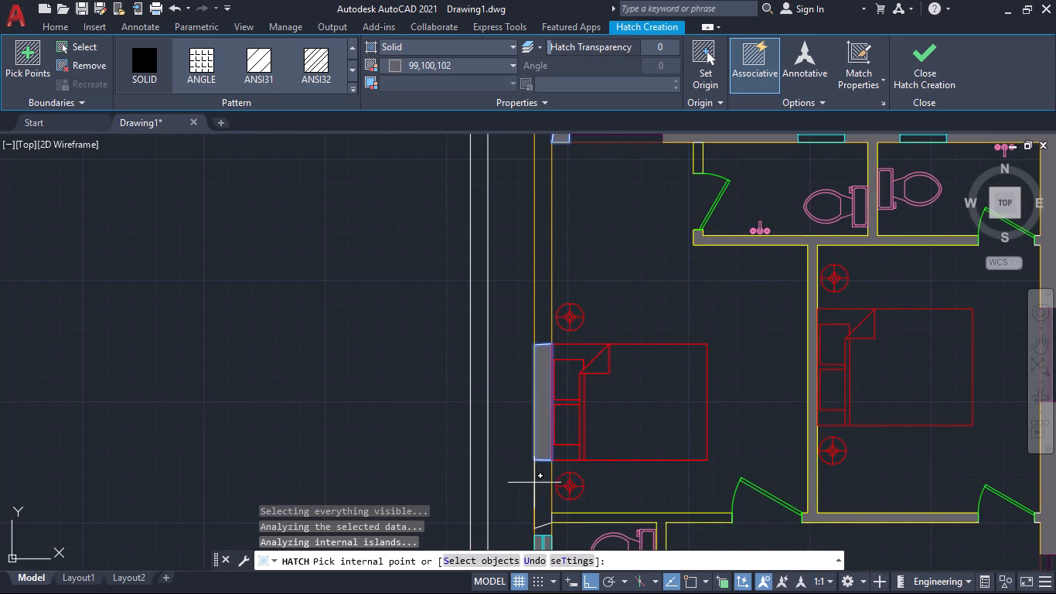
pyautogui.moveTo(540, 490); pyautogui.dragTo(541, 411, button='middle')
pyautogui.click(541, 411)
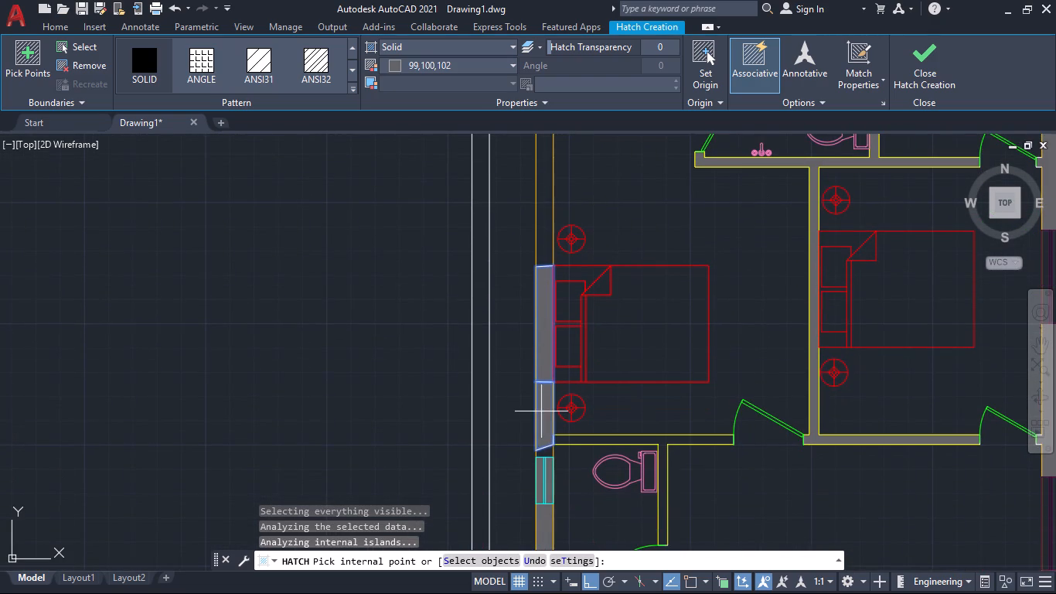
pyautogui.click(542, 452)
pyautogui.scroll(-1, 564, 490)
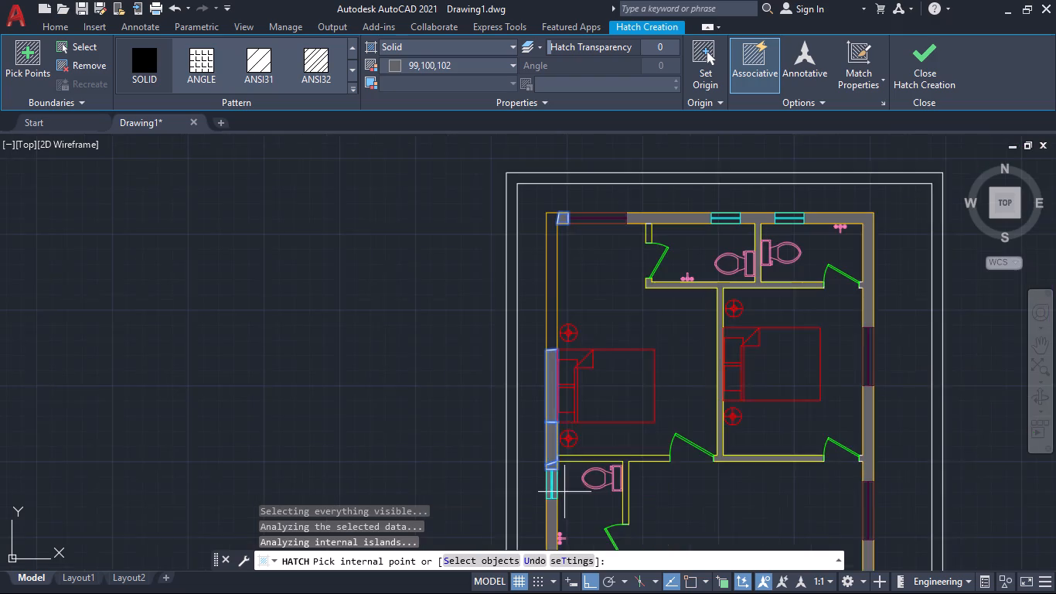
# Hatch the short west wall pier between the two windows beside the dining table.
pyautogui.moveTo(565, 493); pyautogui.dragTo(543, 408, button='middle')
pyautogui.scroll(3, 538, 418)
pyautogui.scroll(-4, 554, 429)
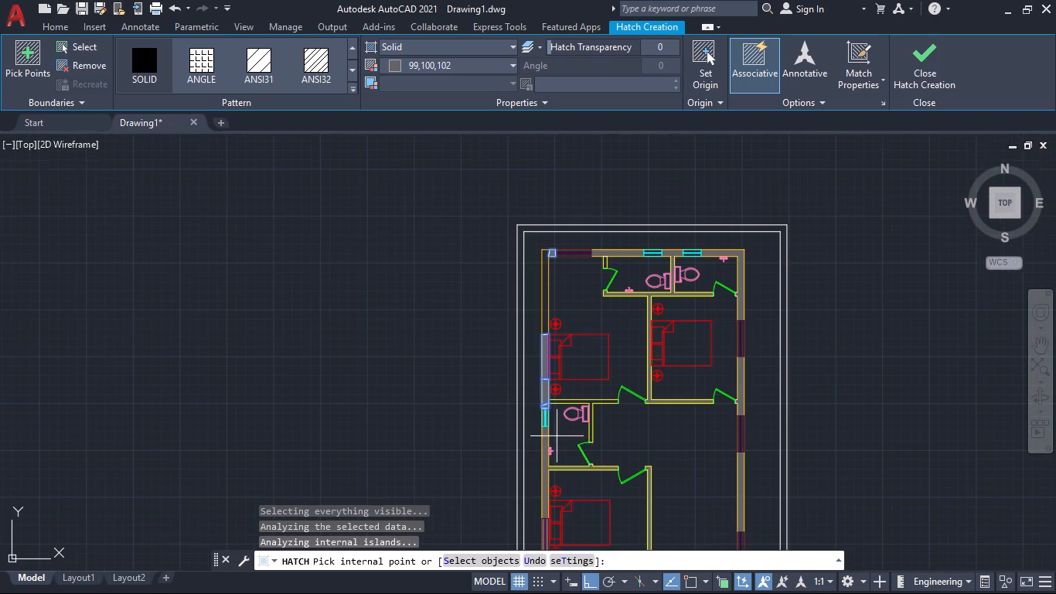
pyautogui.moveTo(574, 492); pyautogui.dragTo(546, 381, button='middle')
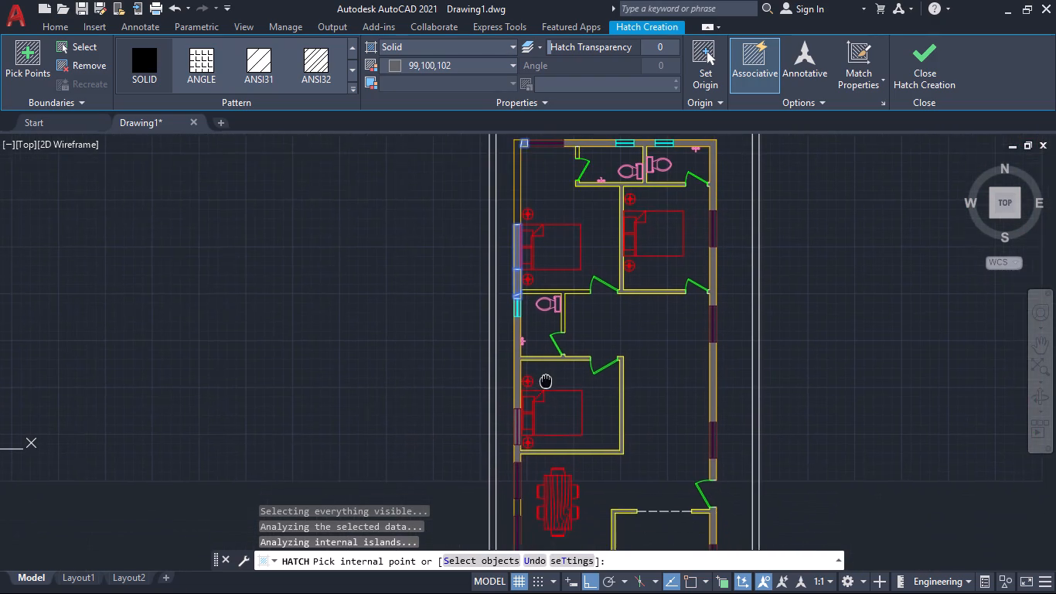
pyautogui.moveTo(546, 381); pyautogui.dragTo(539, 367, button='middle')
pyautogui.moveTo(525, 517); pyautogui.dragTo(526, 443, button='middle')
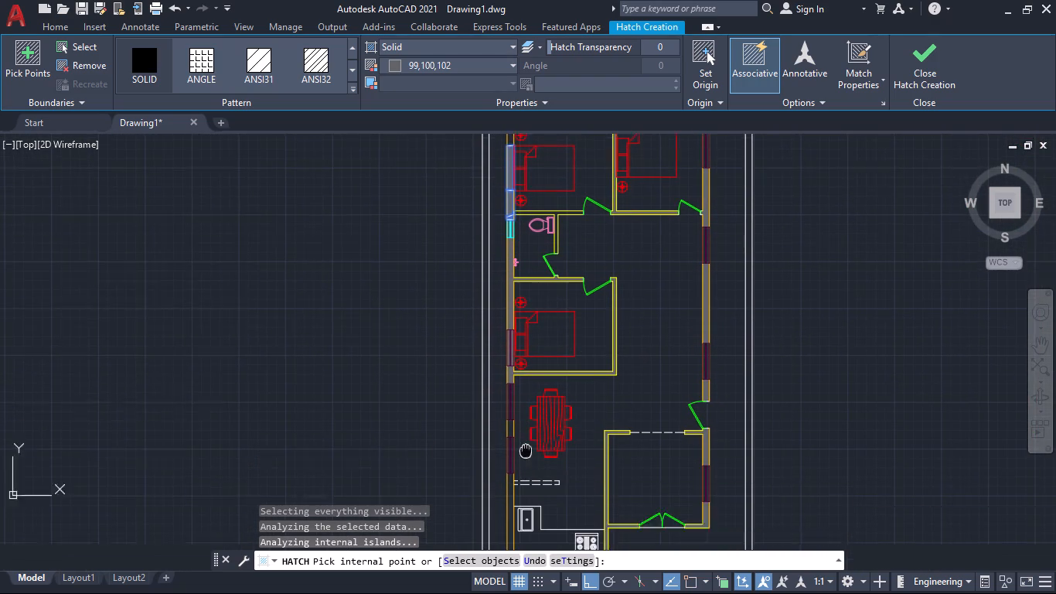
pyautogui.moveTo(526, 443); pyautogui.dragTo(526, 430, button='middle')
pyautogui.scroll(4, 515, 412)
pyautogui.click(466, 393)
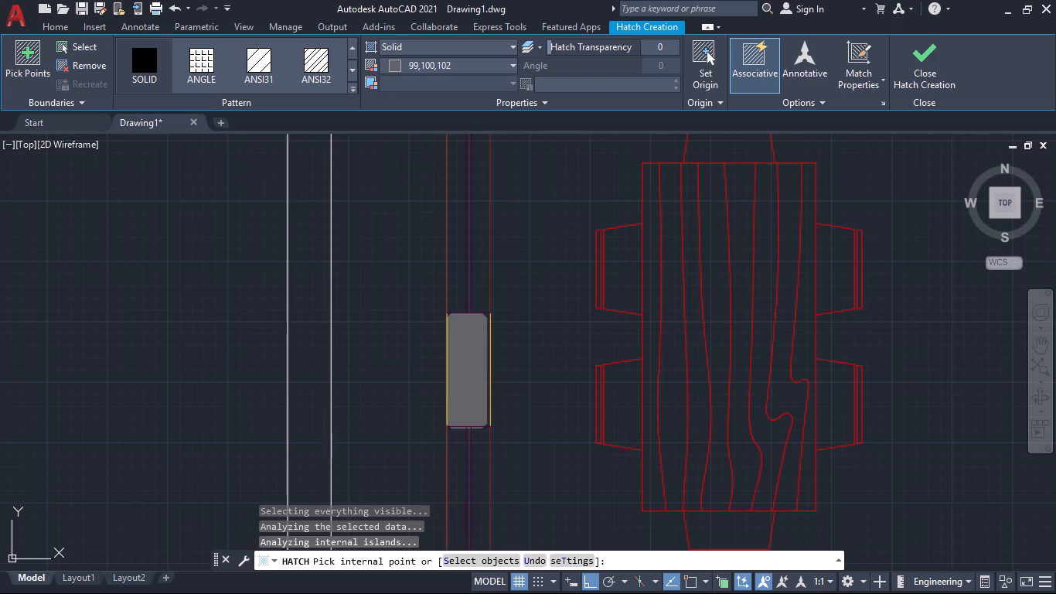
# Hatch the kitchen's south wall from the west wall's outer face to the kitchen window.
pyautogui.scroll(-3, 527, 442)
pyautogui.moveTo(531, 467); pyautogui.dragTo(519, 370, button='middle')
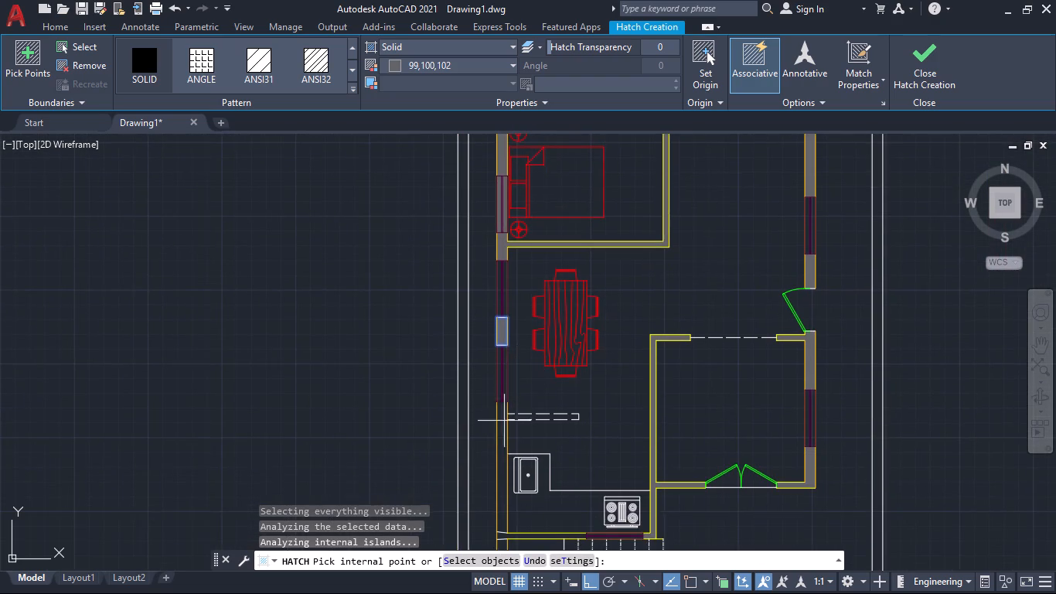
pyautogui.scroll(2, 506, 428)
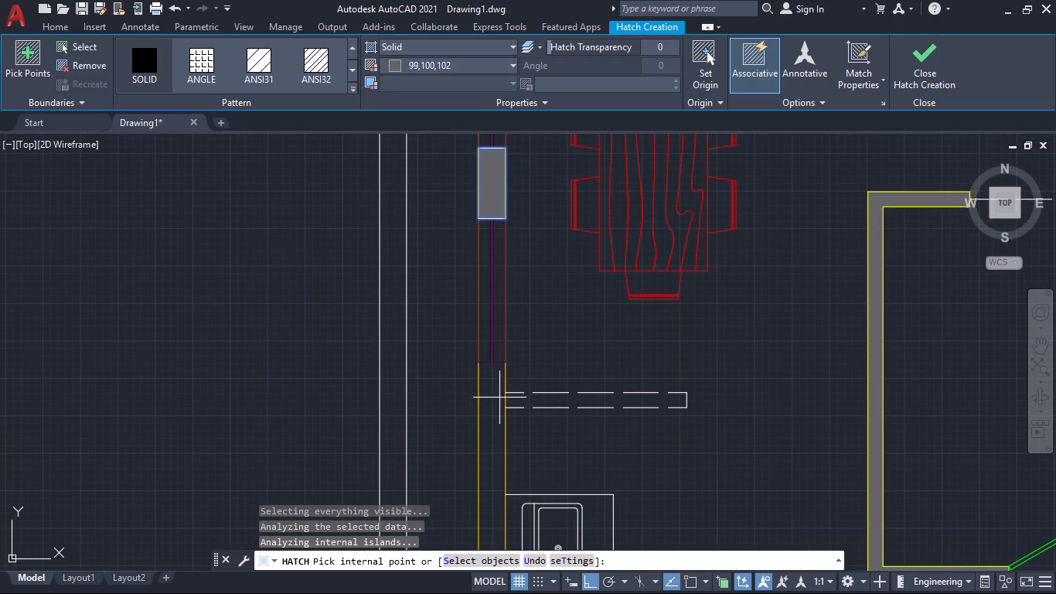
pyautogui.scroll(-2, 489, 467)
pyautogui.moveTo(491, 500); pyautogui.dragTo(479, 370, button='middle')
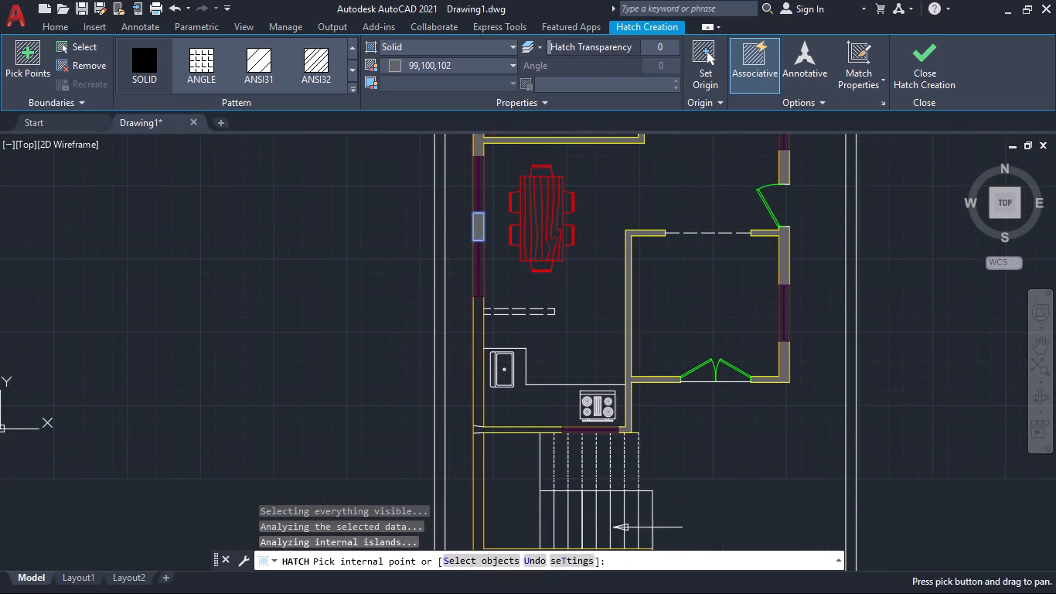
pyautogui.scroll(3, 475, 435)
pyautogui.click(481, 414)
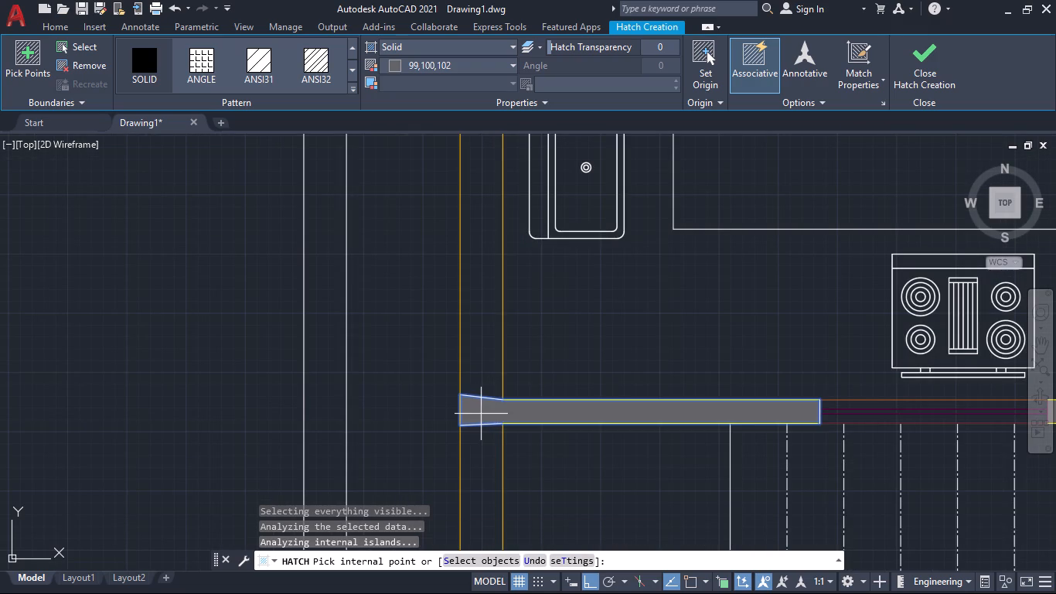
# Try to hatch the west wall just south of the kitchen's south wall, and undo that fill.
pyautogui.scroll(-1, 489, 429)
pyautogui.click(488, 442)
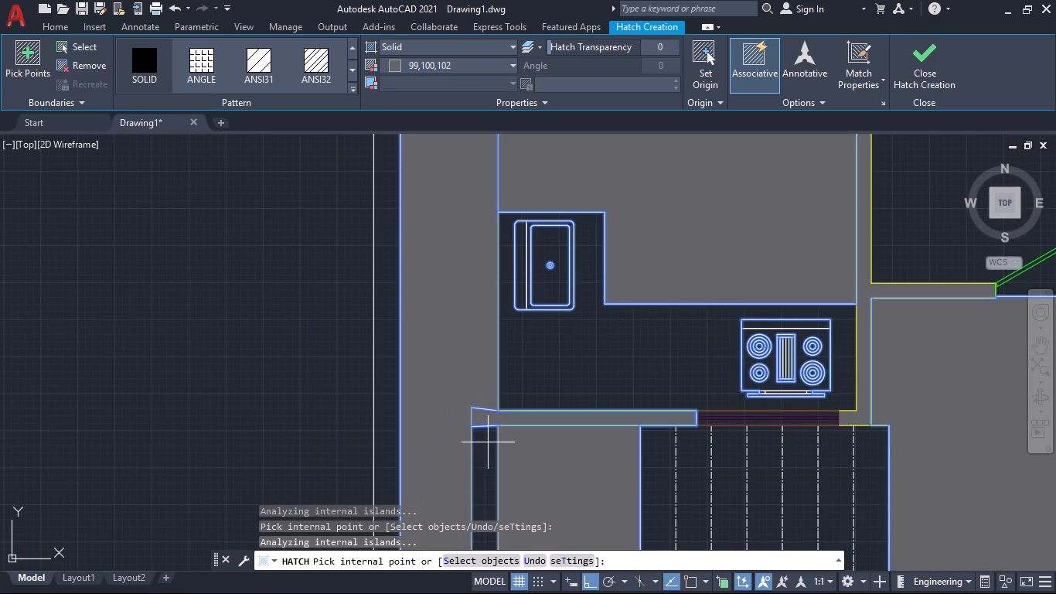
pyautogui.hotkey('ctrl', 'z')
# Finish the solid hatch with the wall areas picked so far.
pyautogui.scroll(-2, 492, 455)
pyautogui.moveTo(523, 479); pyautogui.dragTo(509, 353, button='middle')
pyautogui.scroll(1, 507, 380)
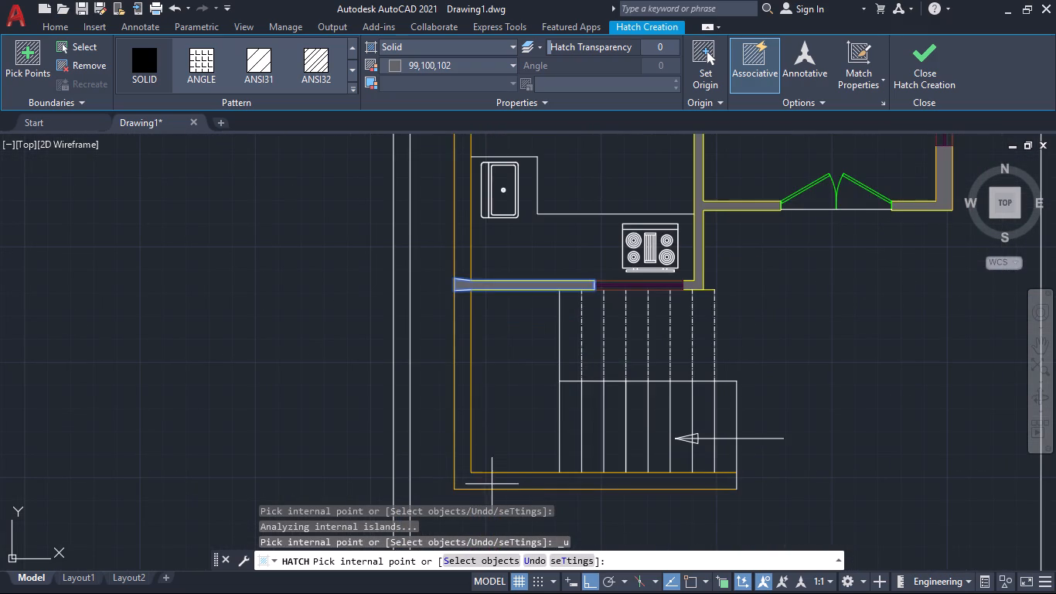
pyautogui.moveTo(493, 359); pyautogui.dragTo(526, 522, button='middle')
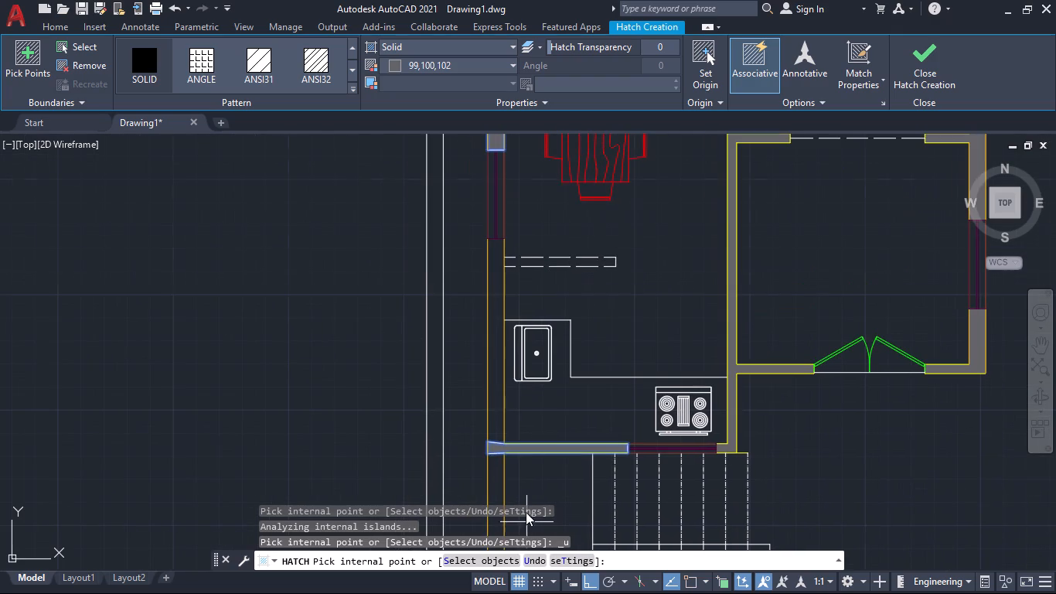
pyautogui.scroll(-3, 499, 378)
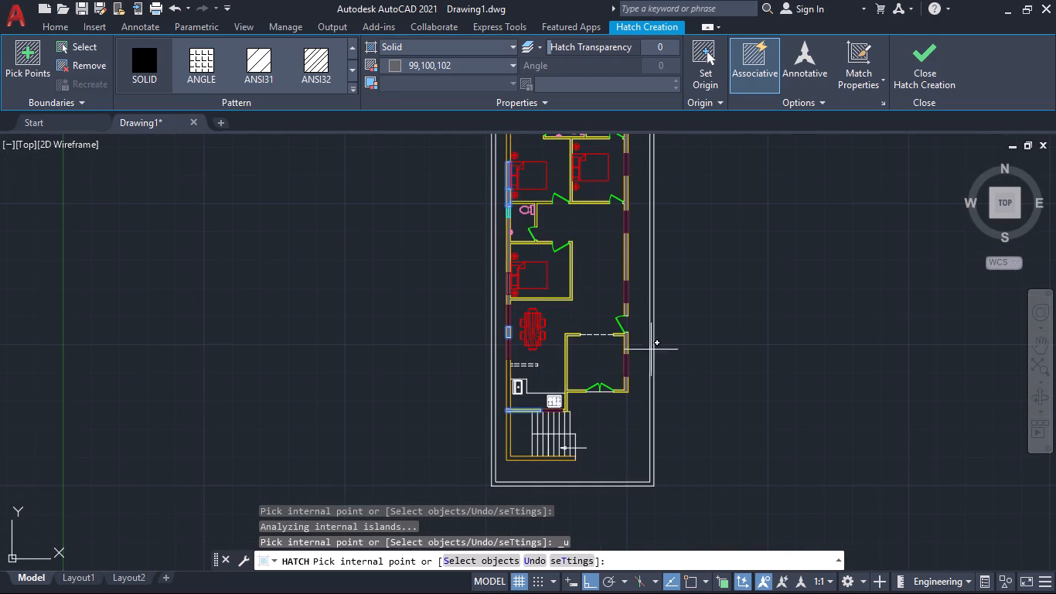
pyautogui.press('Return')
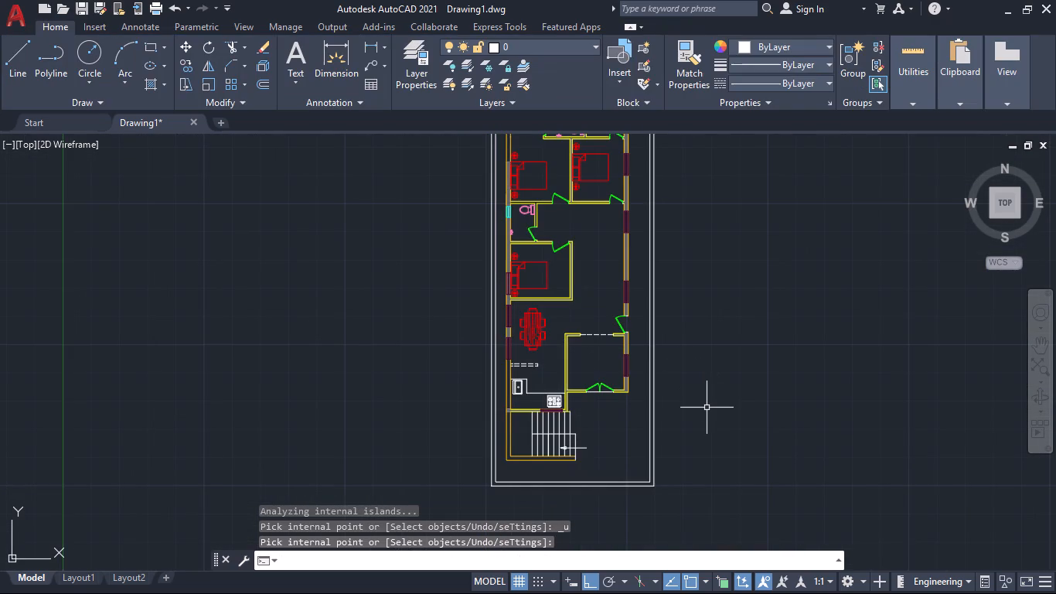
# Draw two connected lines through the south-west inner corner beside the stairs, reaching the outer faces of the west and south walls.
pyautogui.press('l')
pyautogui.press('Return')
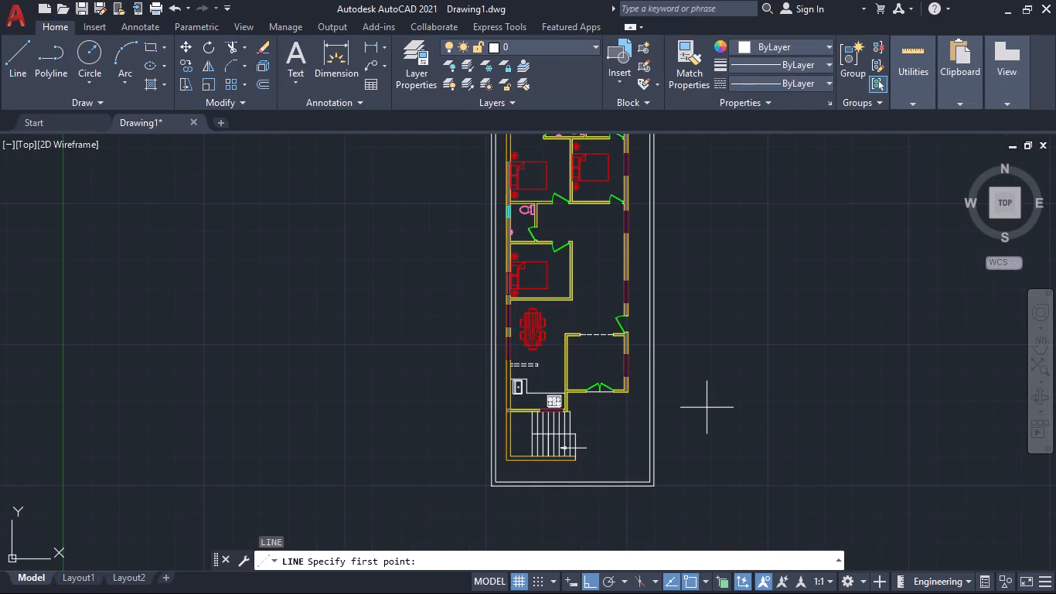
pyautogui.scroll(3, 479, 423)
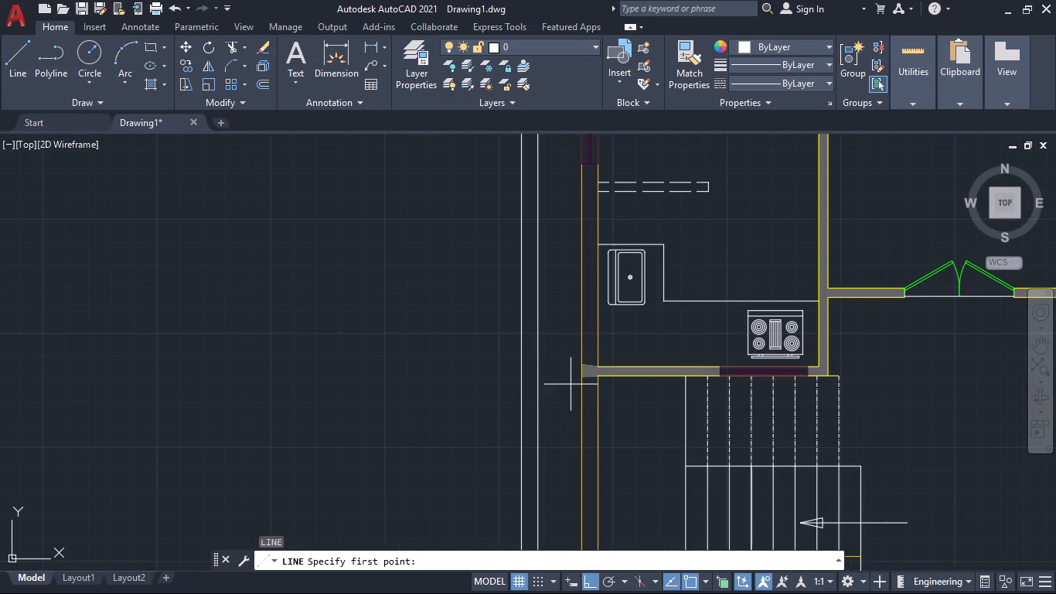
pyautogui.moveTo(571, 384); pyautogui.dragTo(475, 223, button='middle')
pyautogui.click(504, 394)
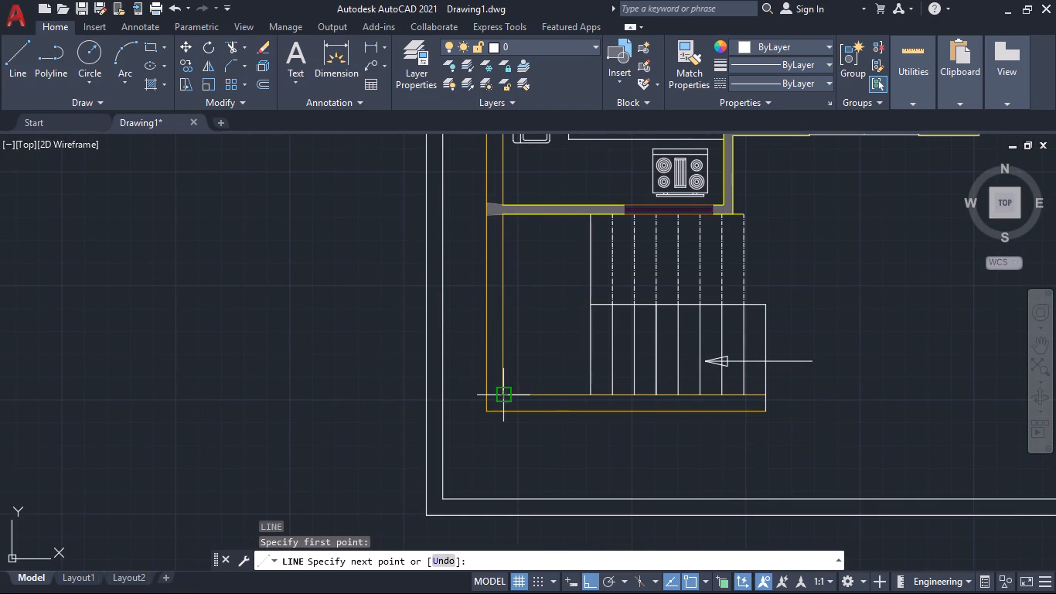
pyautogui.click(485, 391)
pyautogui.click(502, 398)
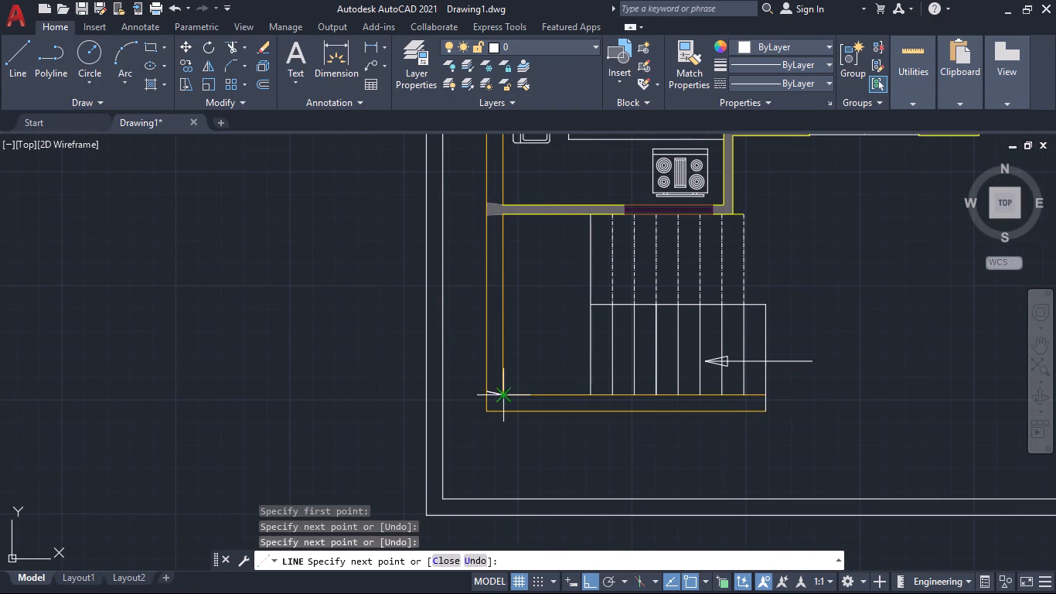
pyautogui.click(515, 409)
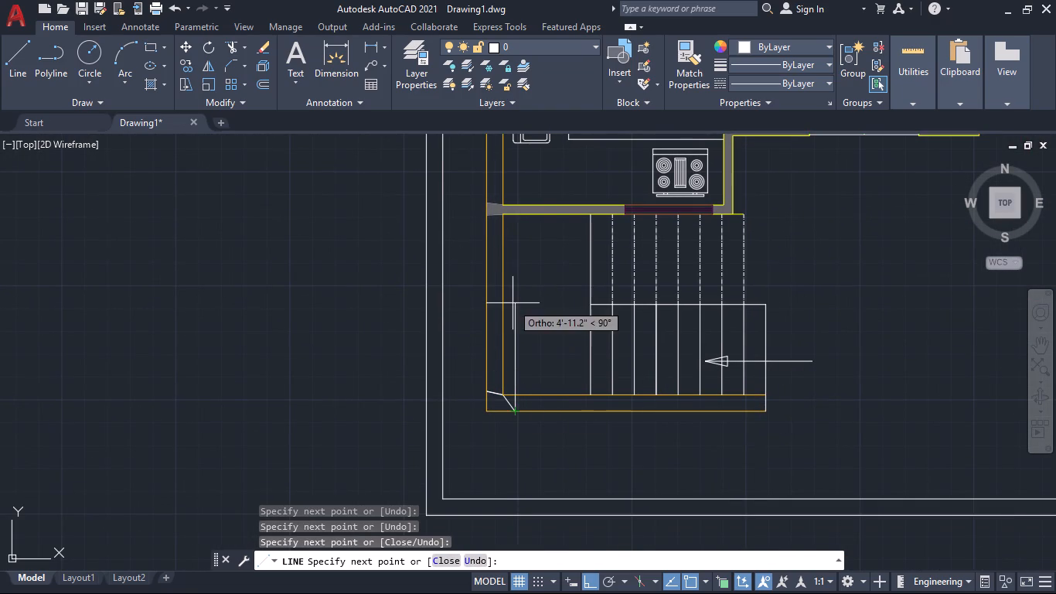
pyautogui.press('space')
# Draw a closing line straight across the west wall between the dashed partition and the kitchen counter.
pyautogui.press('space')
pyautogui.moveTo(523, 295); pyautogui.dragTo(536, 569, button='middle')
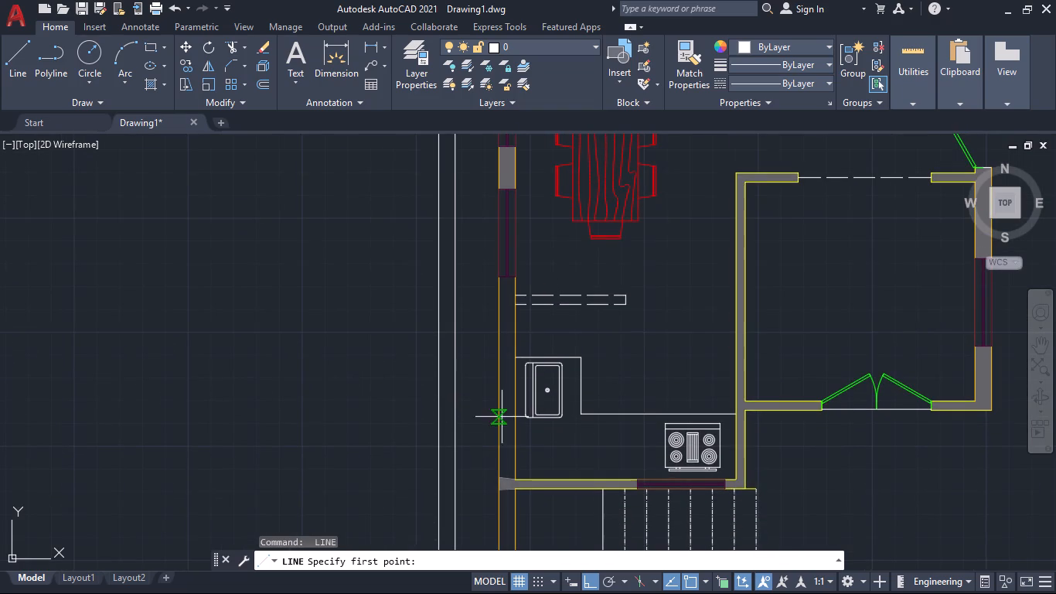
pyautogui.click(499, 326)
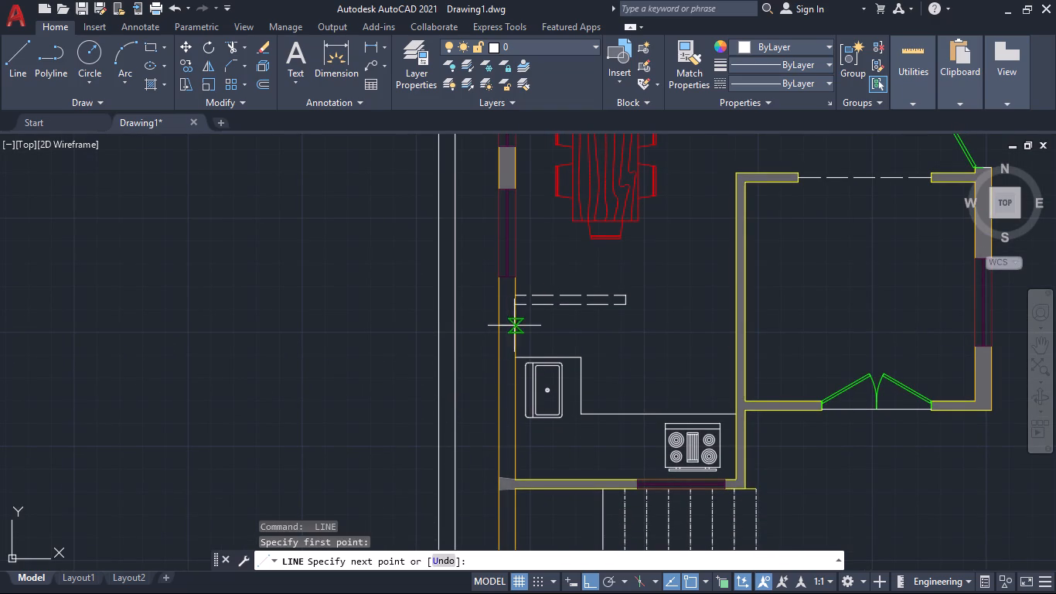
pyautogui.click(516, 326)
pyautogui.press('space')
# Draw a closing line across the west wall at the south end of the window just north of the dashed partition.
pyautogui.press('space')
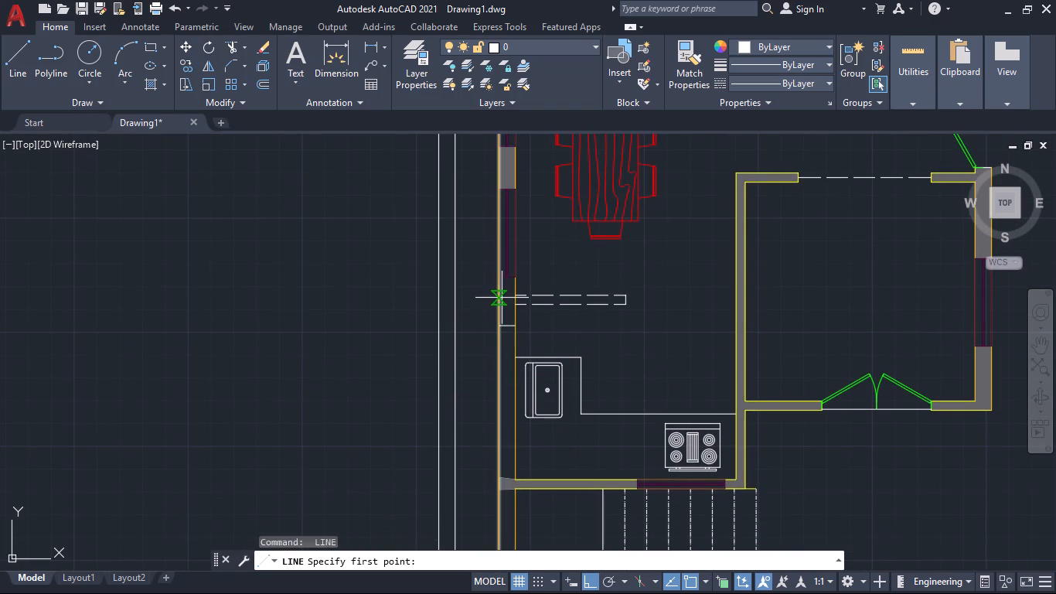
pyautogui.moveTo(558, 278); pyautogui.dragTo(557, 323, button='middle')
pyautogui.scroll(3, 506, 349)
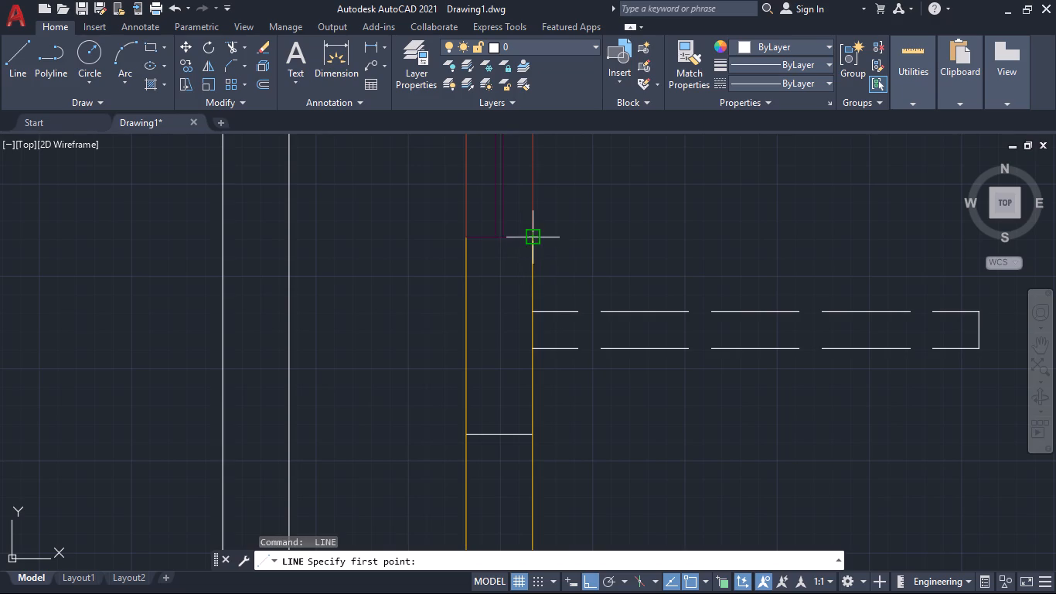
pyautogui.click(533, 241)
pyautogui.click(462, 240)
pyautogui.moveTo(571, 227); pyautogui.dragTo(570, 288, button='middle')
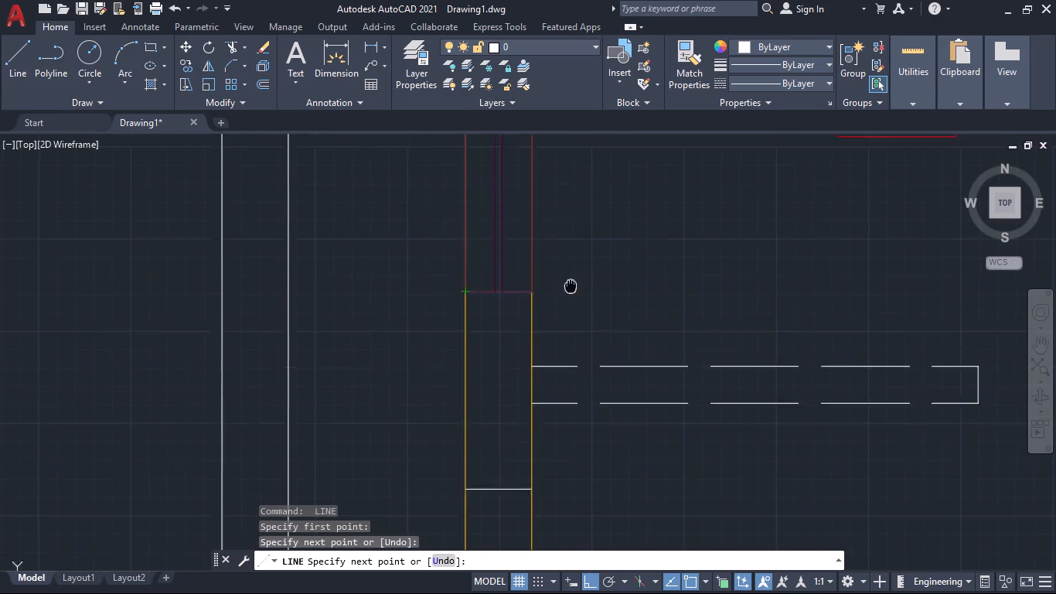
pyautogui.moveTo(570, 288); pyautogui.dragTo(576, 486, button='middle')
pyautogui.press('space')
# Examine the west wall from the dining windows past the bedrooms and back to the kitchen for wall sections still lacking a fill.
pyautogui.press('space')
pyautogui.moveTo(566, 306); pyautogui.dragTo(595, 565, button='middle')
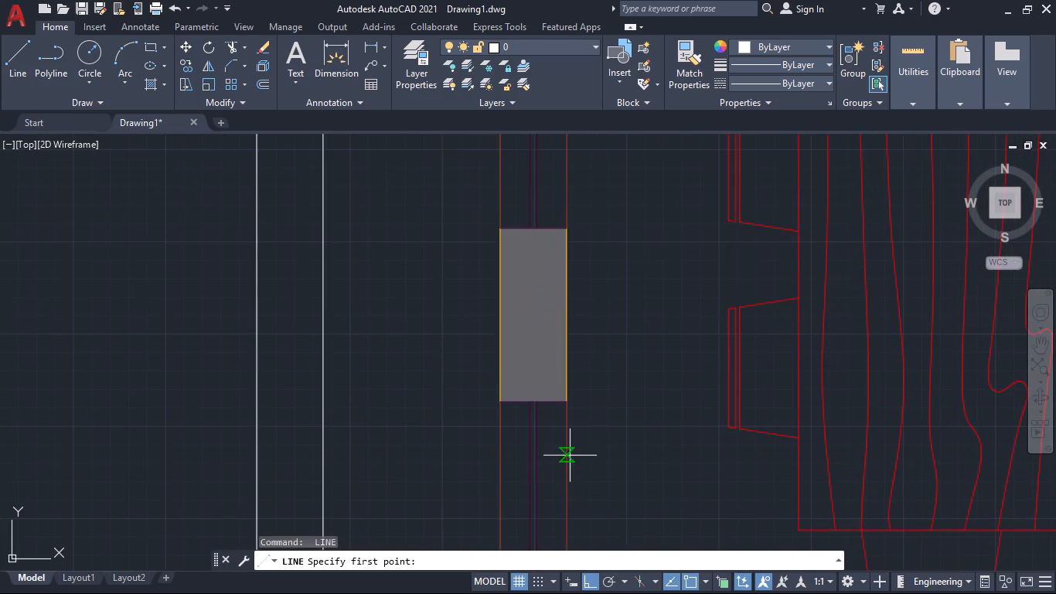
pyautogui.scroll(1, 595, 417)
pyautogui.moveTo(608, 391); pyautogui.dragTo(644, 593, button='middle')
pyautogui.scroll(-4, 616, 423)
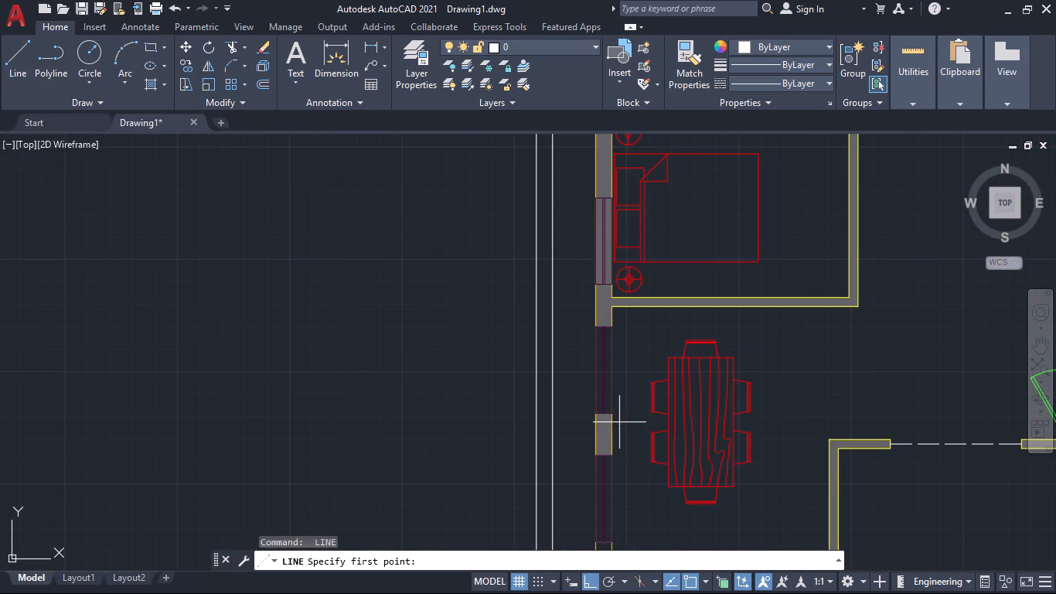
pyautogui.moveTo(625, 410); pyautogui.dragTo(525, 350, button='middle')
pyautogui.scroll(-1, 589, 490)
pyautogui.moveTo(653, 470); pyautogui.dragTo(653, 469, button='middle')
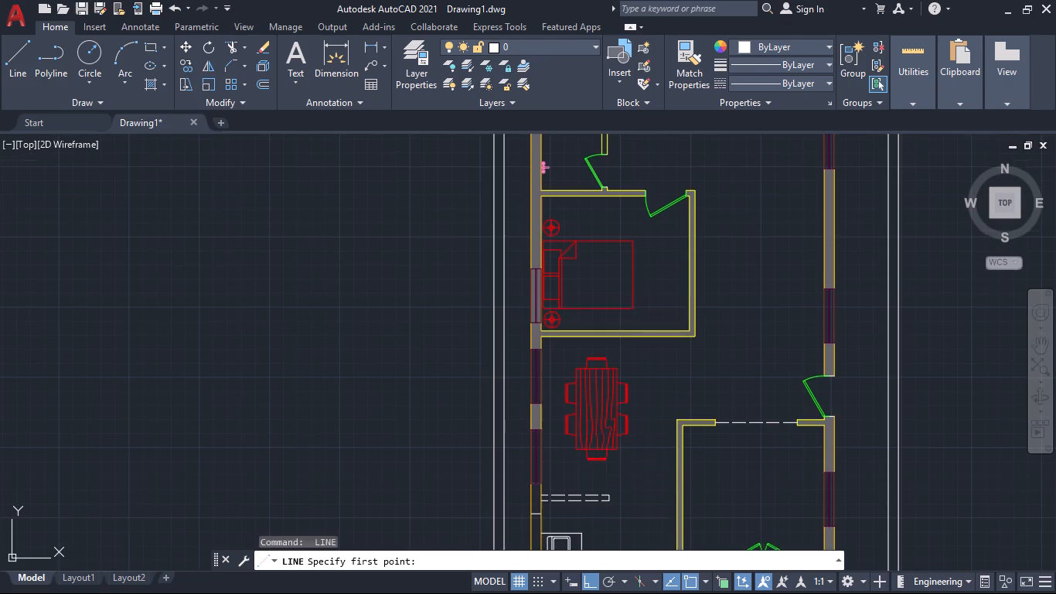
pyautogui.moveTo(653, 469); pyautogui.dragTo(591, 421, button='middle')
pyautogui.scroll(-1, 560, 465)
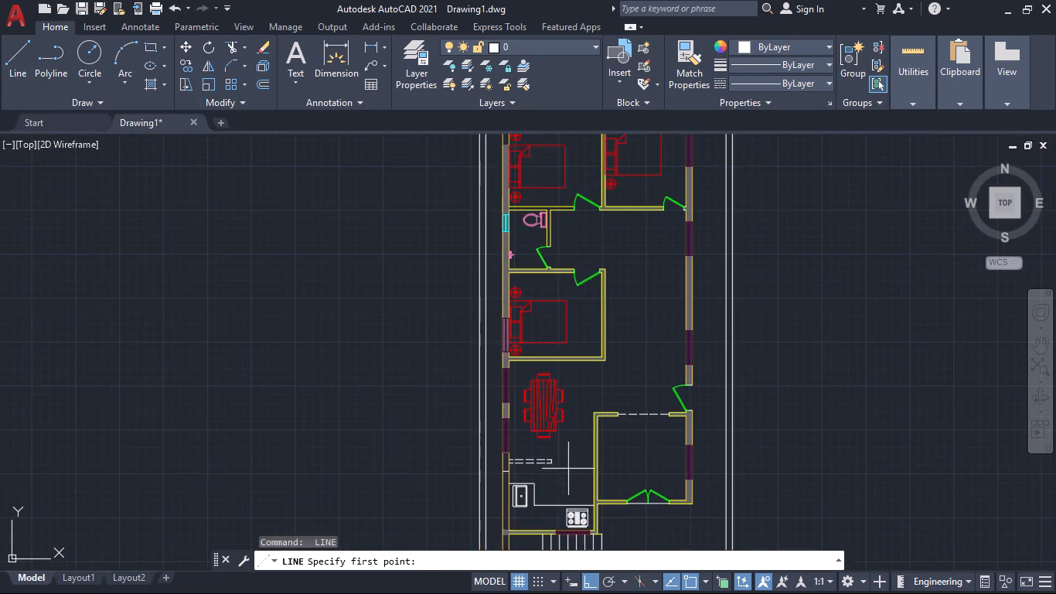
pyautogui.scroll(-1, 569, 469)
pyautogui.moveTo(570, 463); pyautogui.dragTo(567, 369, button='middle')
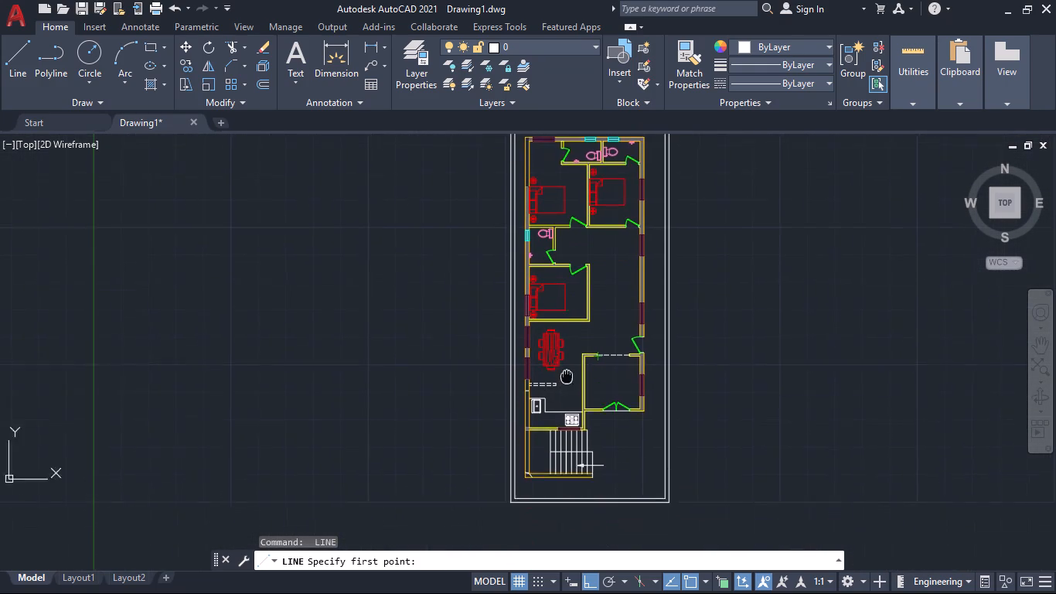
pyautogui.moveTo(567, 369); pyautogui.dragTo(566, 346, button='middle')
pyautogui.scroll(3, 530, 378)
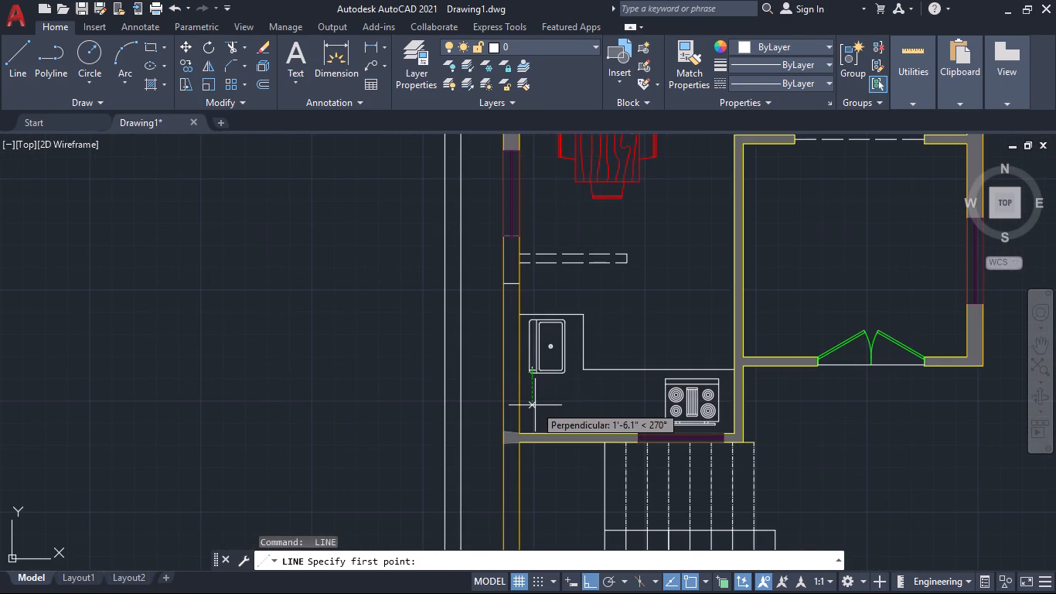
pyautogui.press('Escape')
# Hatch the south-west wall corner and the south wall below the stairs with the solid fill in colour 99,100,102.
pyautogui.press('j')
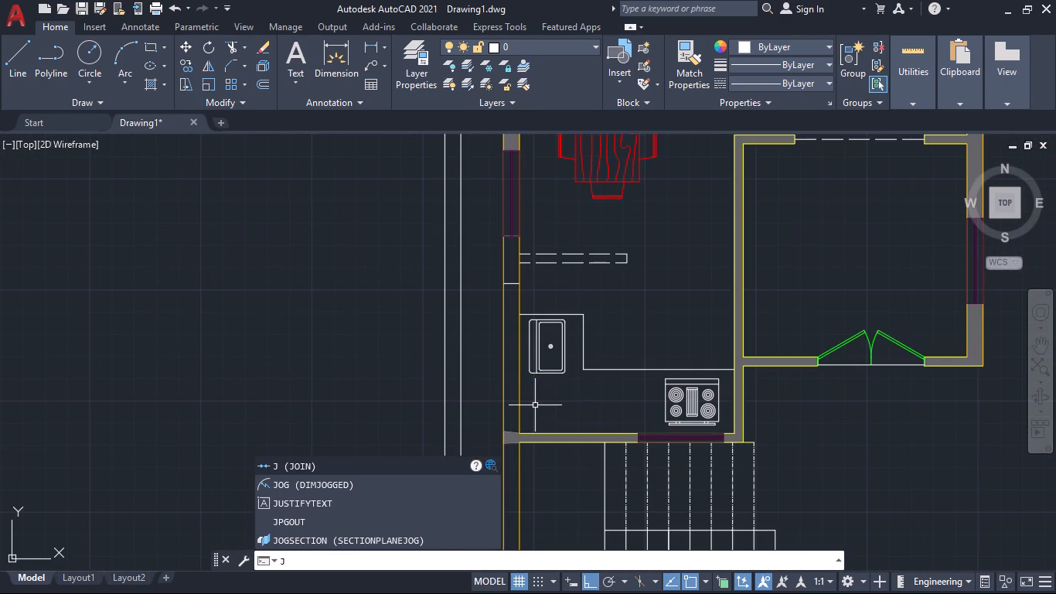
pyautogui.press('BackSpace')
pyautogui.press('h')
pyautogui.press('Return')
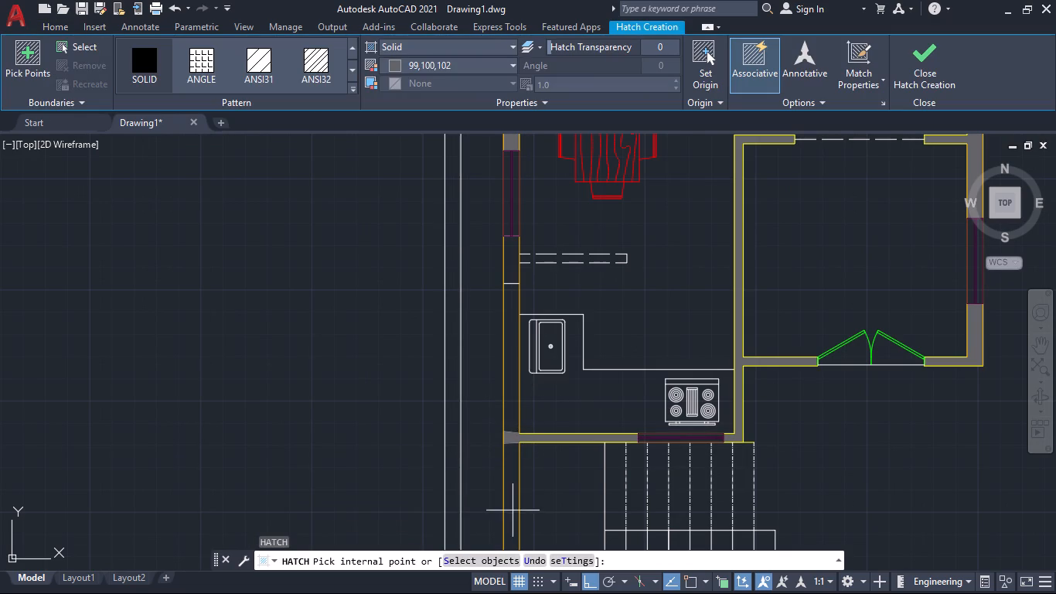
pyautogui.moveTo(513, 510); pyautogui.dragTo(505, 421, button='middle')
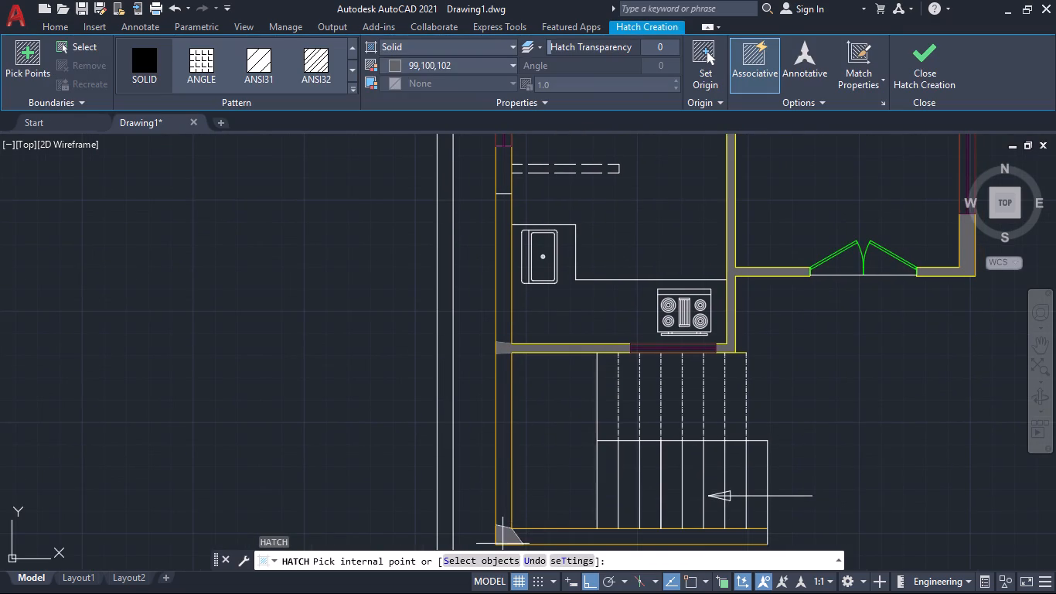
pyautogui.click(503, 543)
pyautogui.click(527, 538)
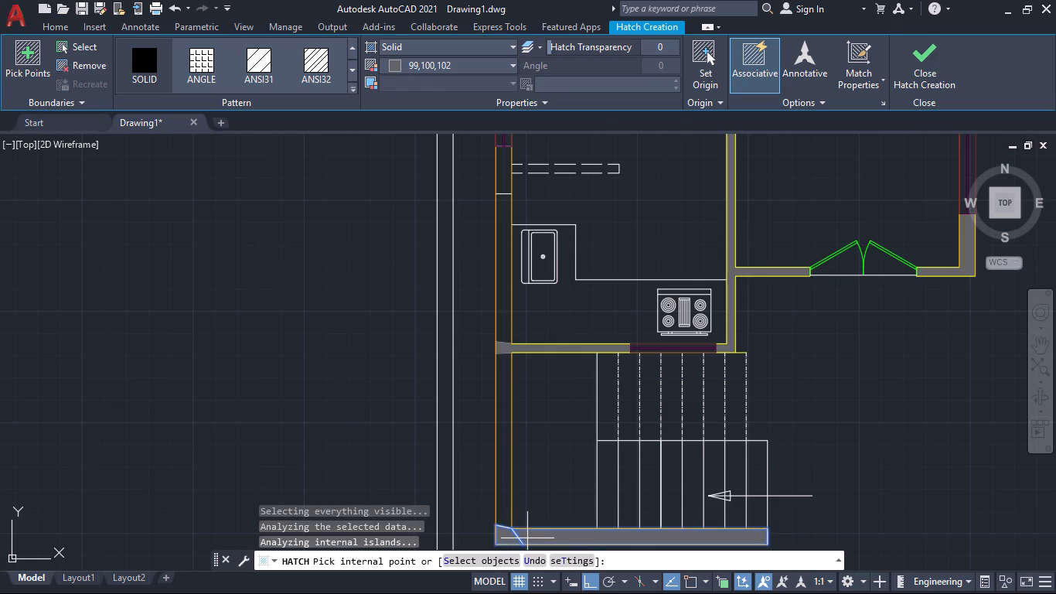
# Hatch the west wall beside the stairs, beside the kitchen and up to the dining window's south end, and finish the hatch.
pyautogui.click(502, 514)
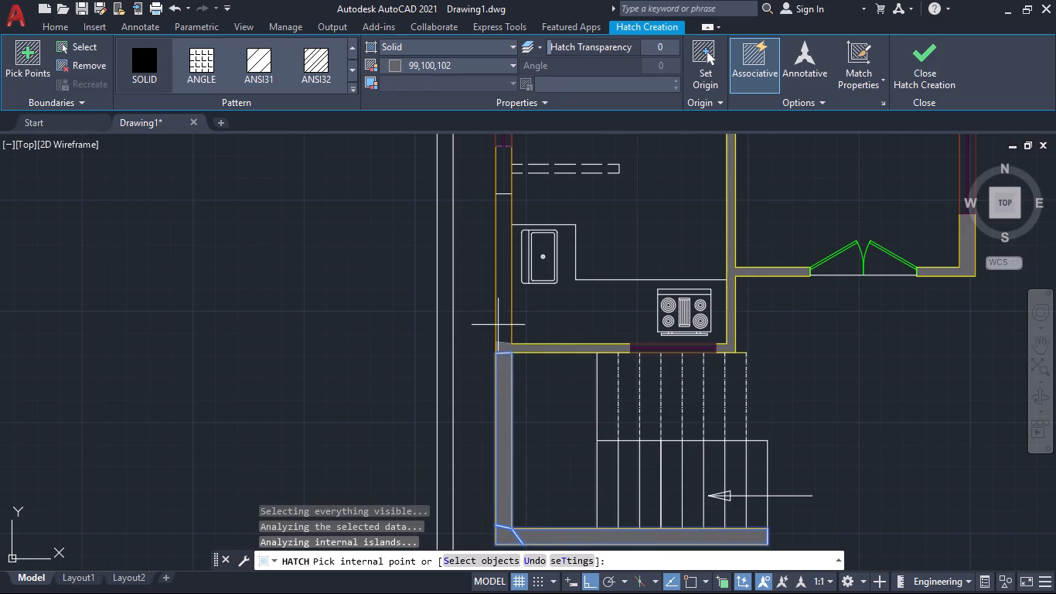
pyautogui.click(498, 325)
pyautogui.click(505, 186)
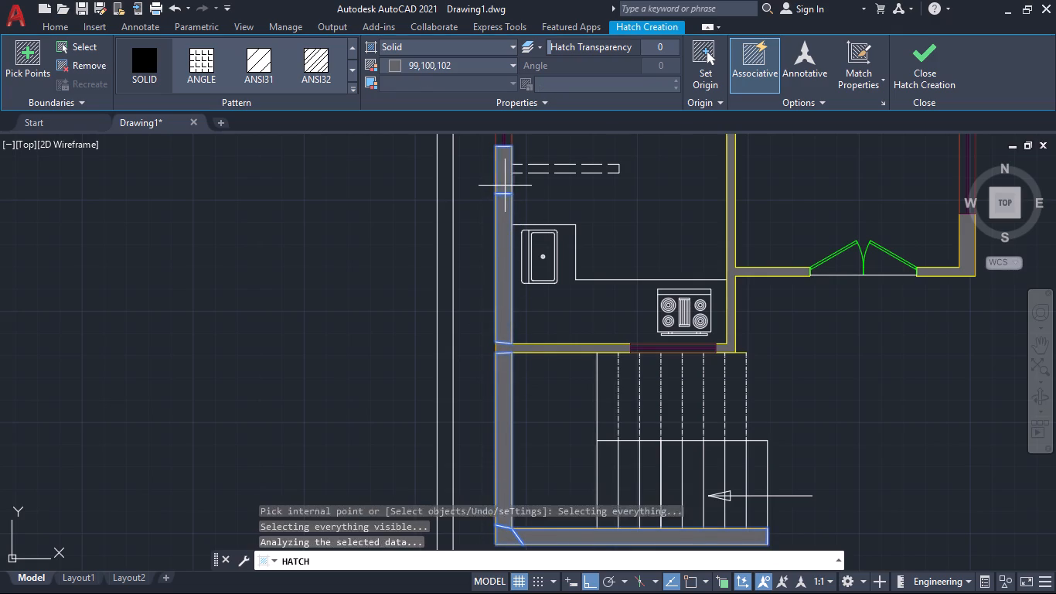
pyautogui.moveTo(554, 209); pyautogui.dragTo(586, 509, button='middle')
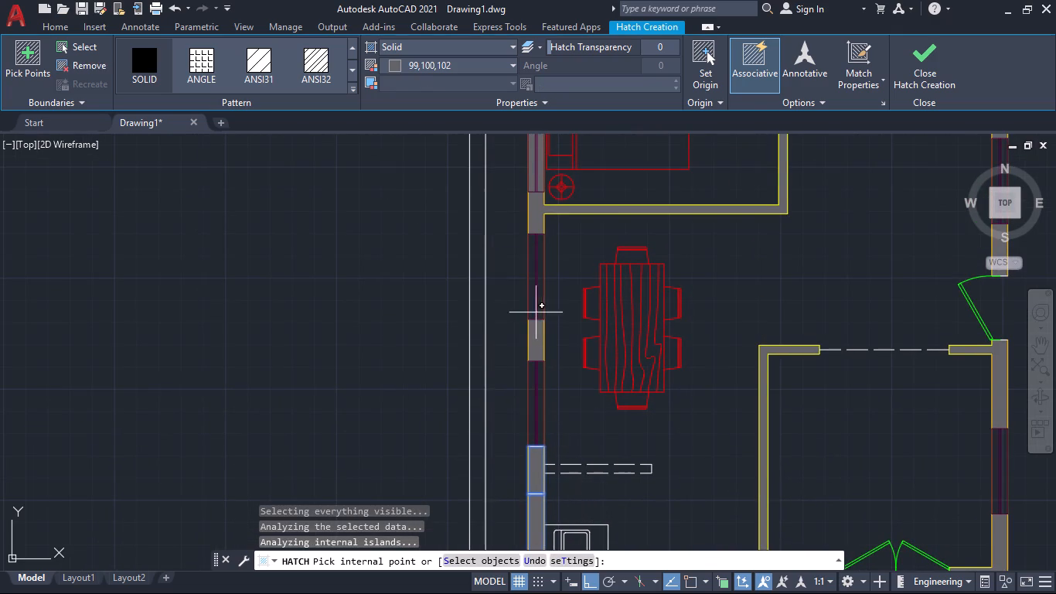
pyautogui.moveTo(573, 301); pyautogui.dragTo(517, 575, button='middle')
pyautogui.scroll(-2, 574, 375)
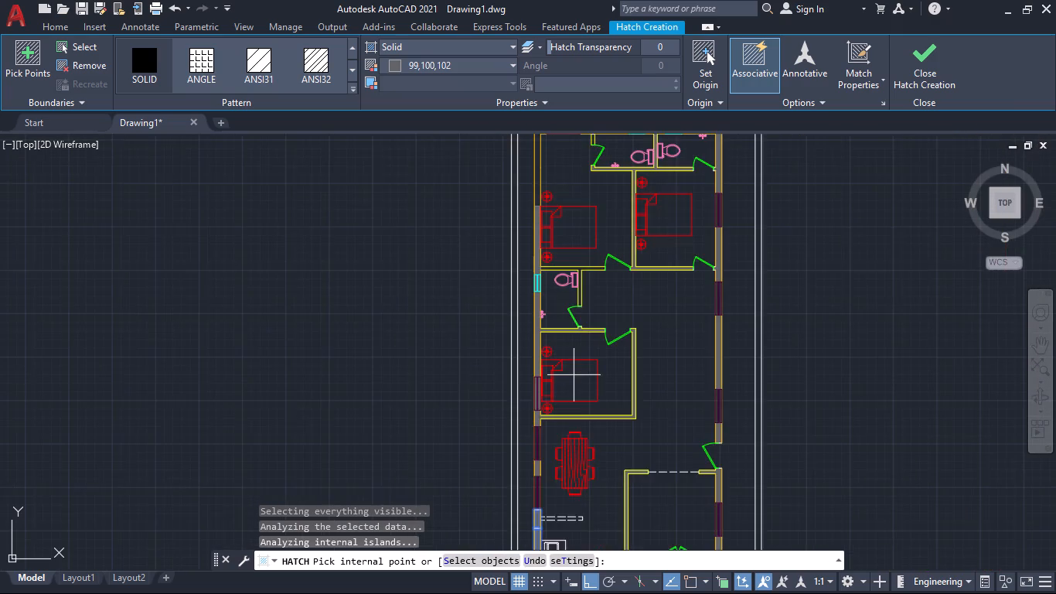
pyautogui.scroll(-1, 593, 379)
pyautogui.scroll(4, 565, 249)
pyautogui.moveTo(562, 220); pyautogui.dragTo(566, 223, button='middle')
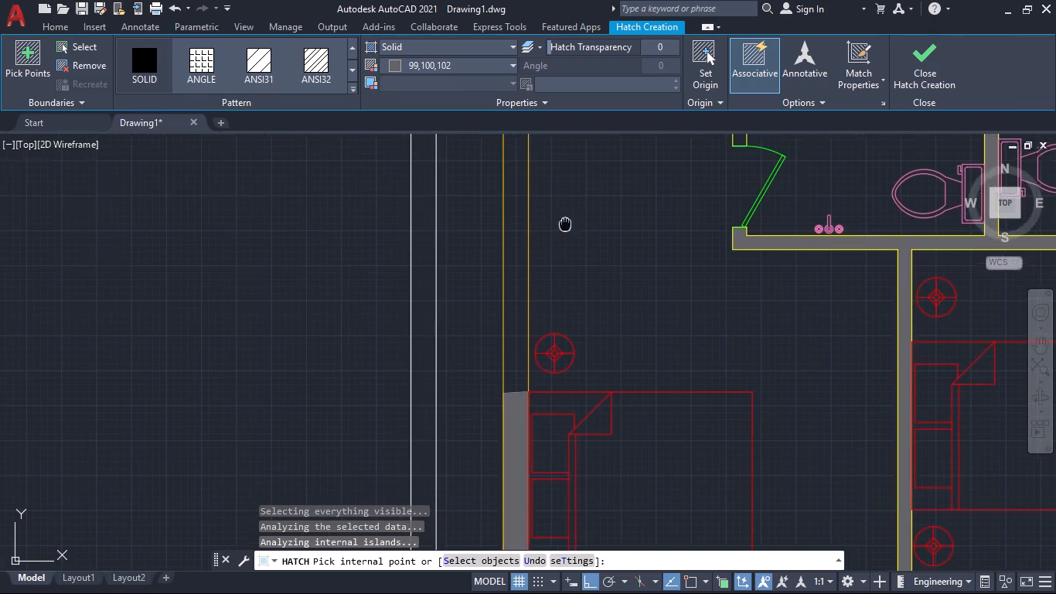
pyautogui.moveTo(566, 223); pyautogui.dragTo(650, 467, button='middle')
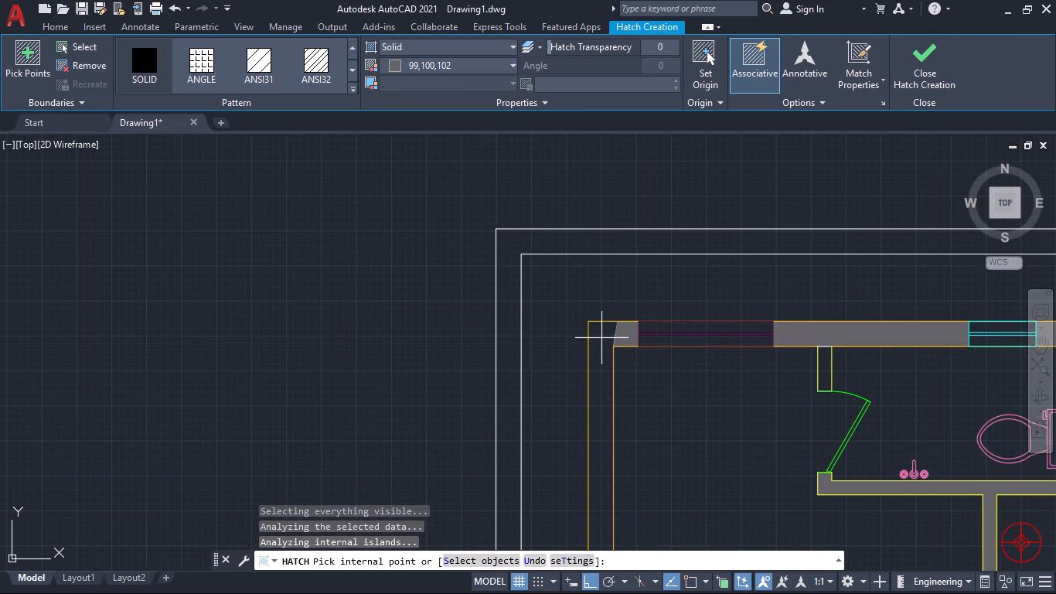
pyautogui.press('Return')
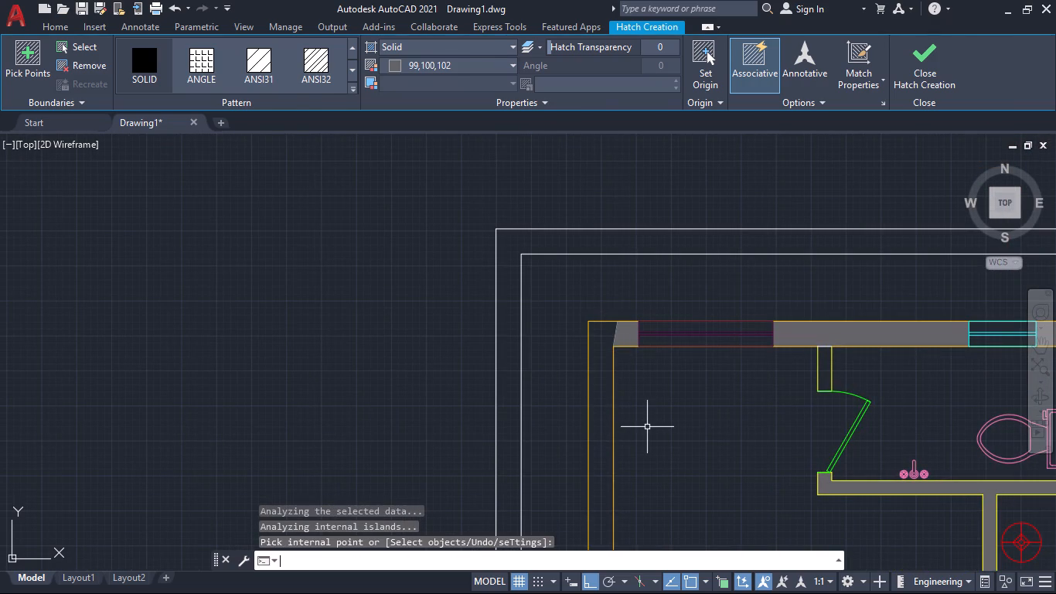
# Draw a slanted closing line from the house's north-west inner corner to the west wall's outer face.
pyautogui.press('l')
pyautogui.press('Return')
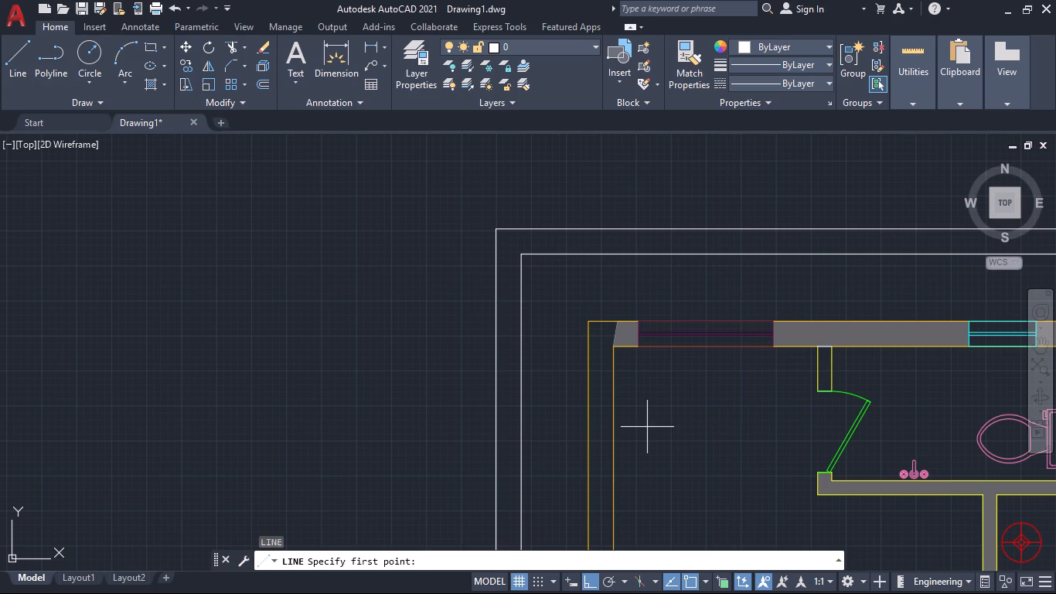
pyautogui.click(613, 346)
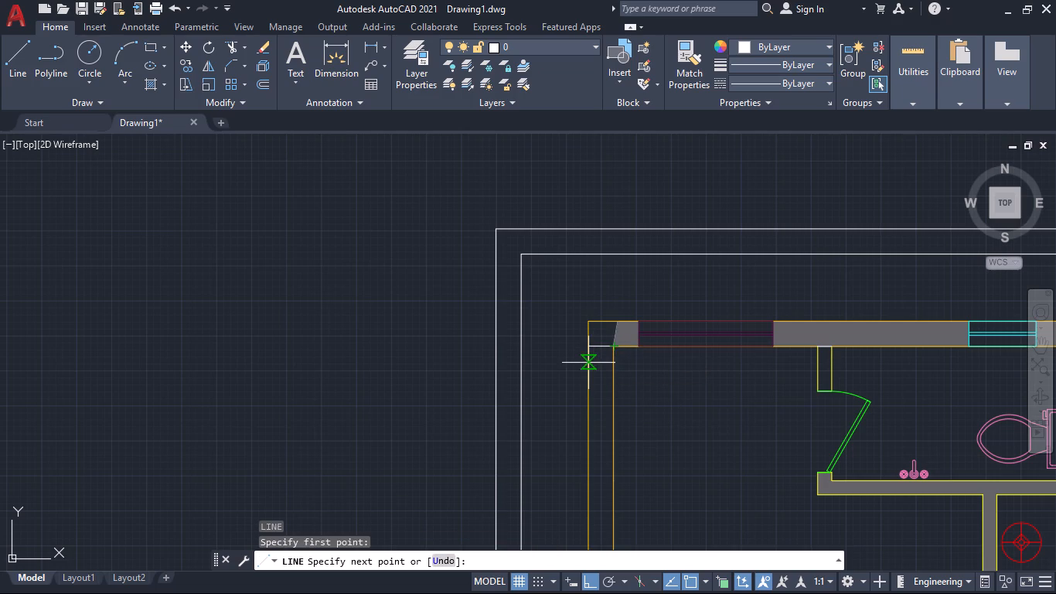
pyautogui.click(588, 363)
pyautogui.scroll(-2, 592, 463)
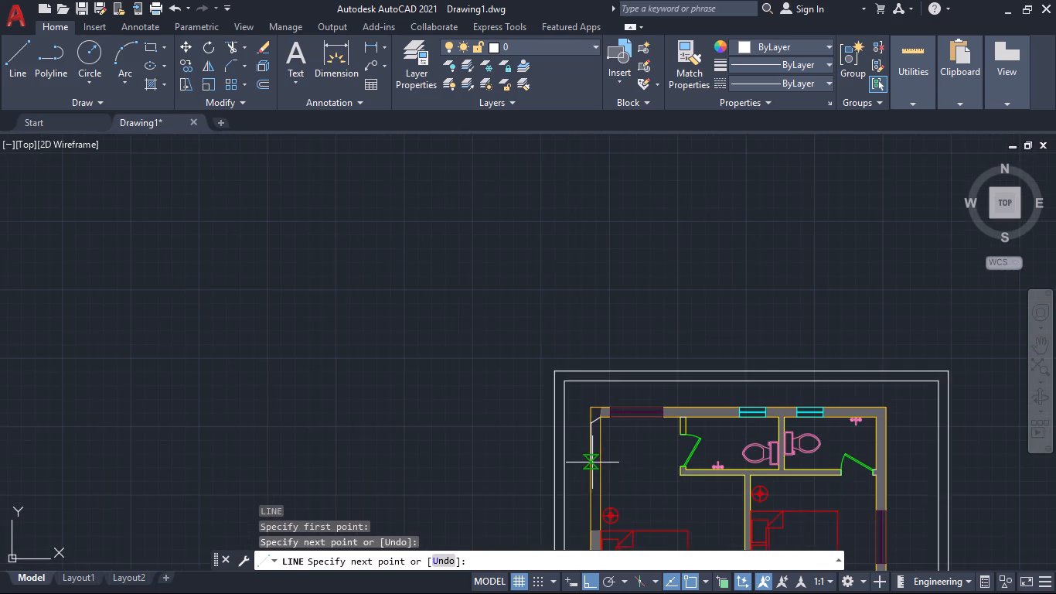
pyautogui.moveTo(592, 463); pyautogui.dragTo(577, 374, button='middle')
pyautogui.scroll(3, 573, 435)
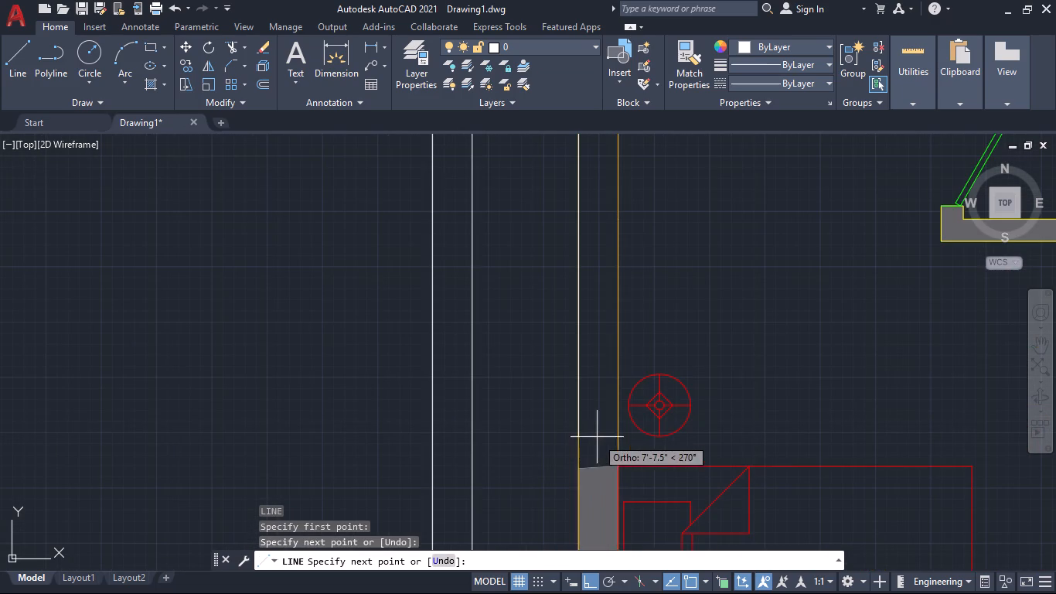
pyautogui.press('space')
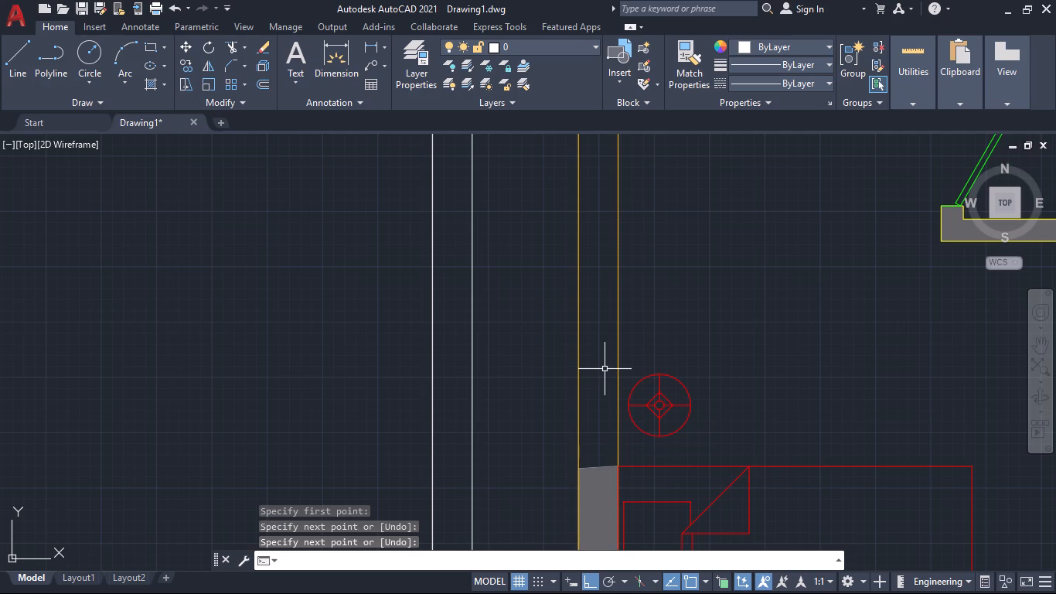
# Hatch the north-west wall corner and the west wall down to the bed with the solid fill in colour 99,100,102.
pyautogui.press('h')
pyautogui.press('Return')
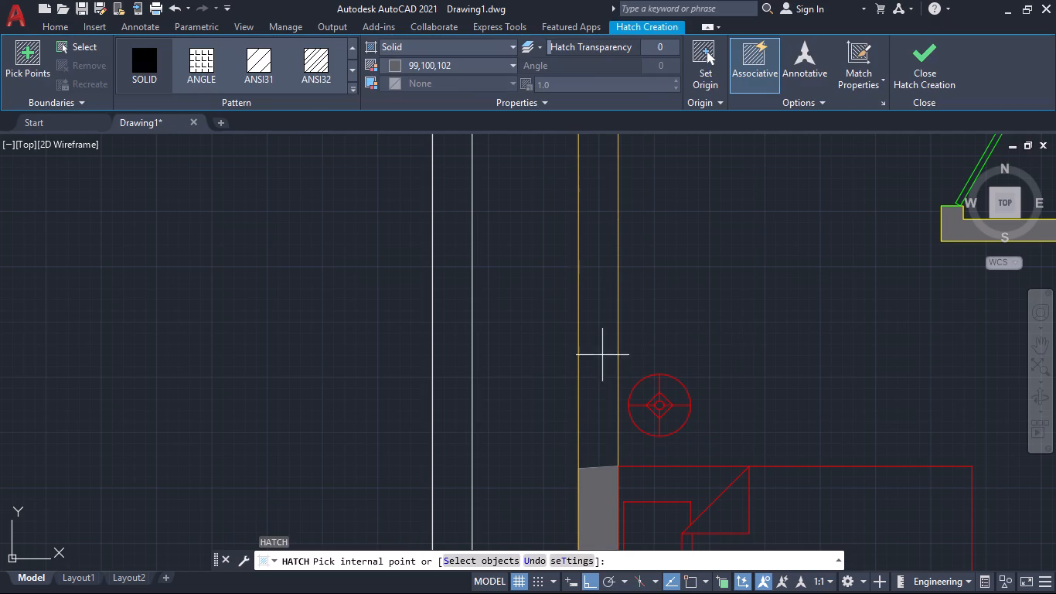
pyautogui.scroll(-2, 607, 411)
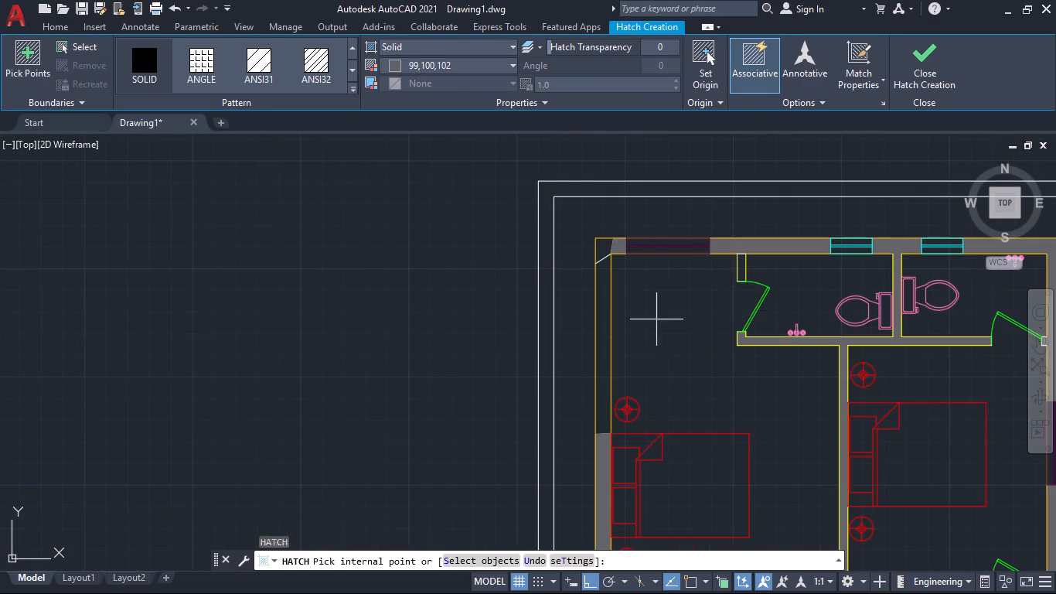
pyautogui.moveTo(656, 316); pyautogui.dragTo(664, 471, button='middle')
pyautogui.scroll(2, 618, 408)
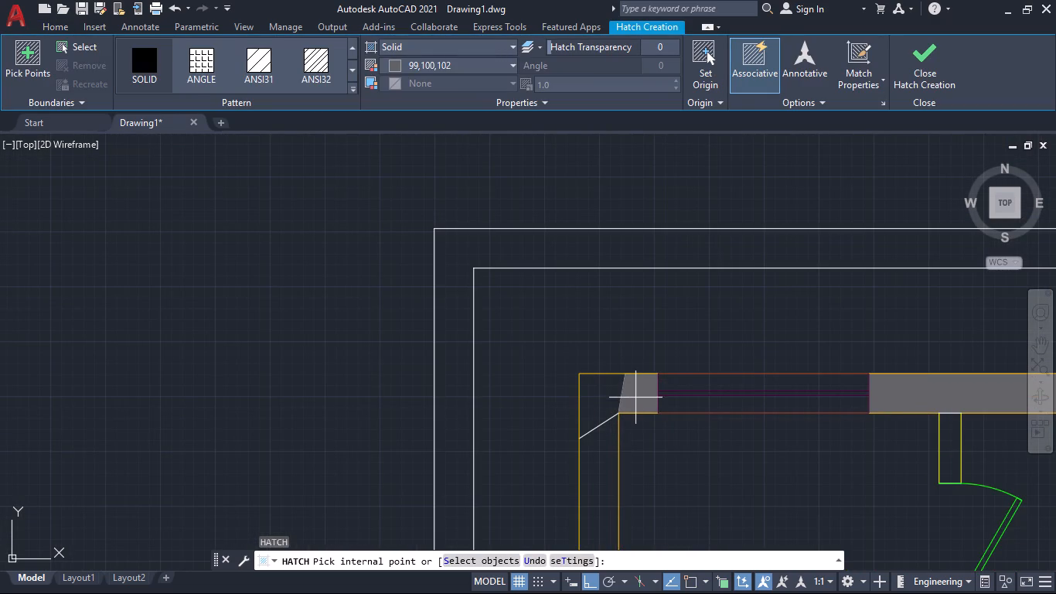
pyautogui.scroll(-2, 597, 401)
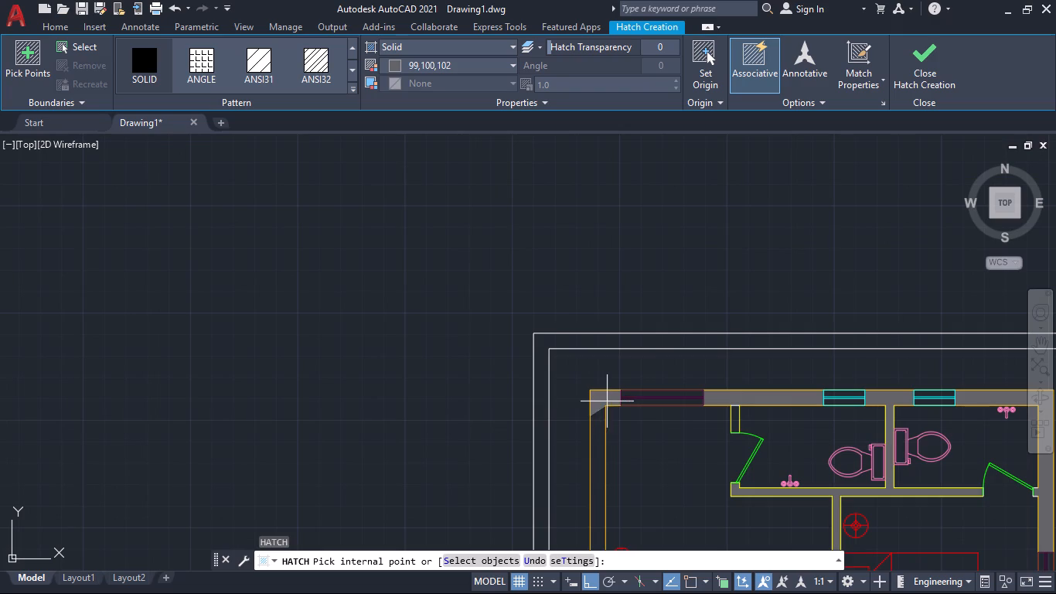
pyautogui.moveTo(660, 452); pyautogui.dragTo(509, 251, button='middle')
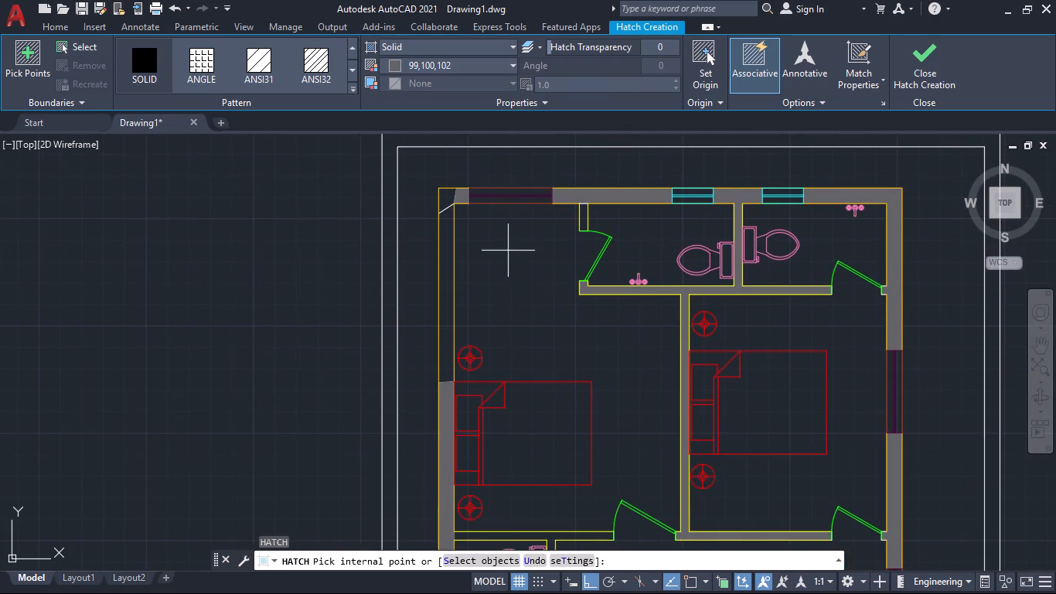
pyautogui.click(451, 196)
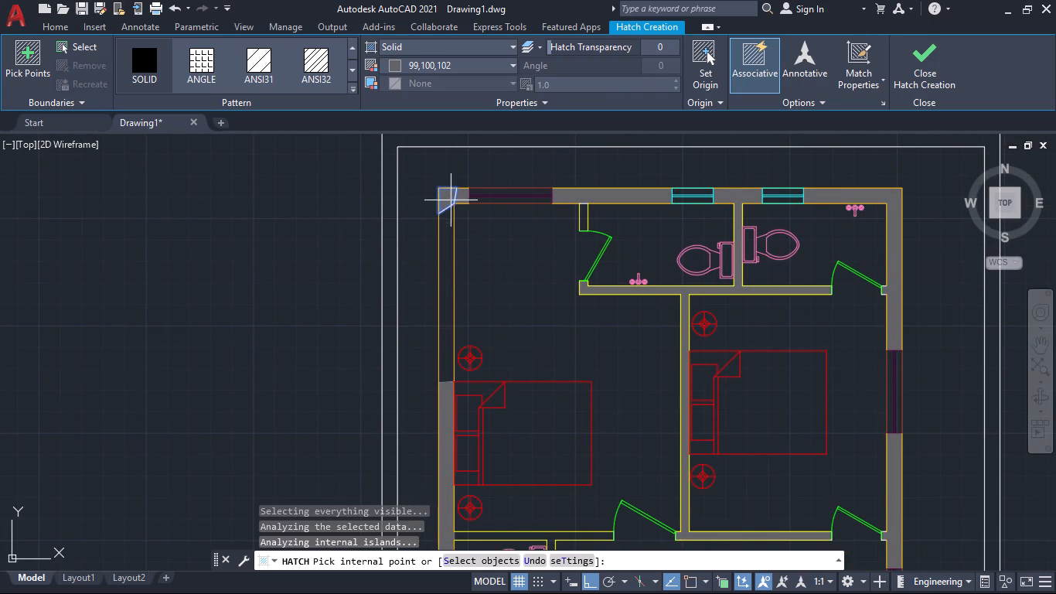
pyautogui.click(448, 225)
# Hatch the partition between the north-west bedroom and the west bathroom, including the bathroom's east wall, and finish the hatch.
pyautogui.scroll(-1, 499, 283)
pyautogui.moveTo(510, 291); pyautogui.dragTo(501, 271, button='middle')
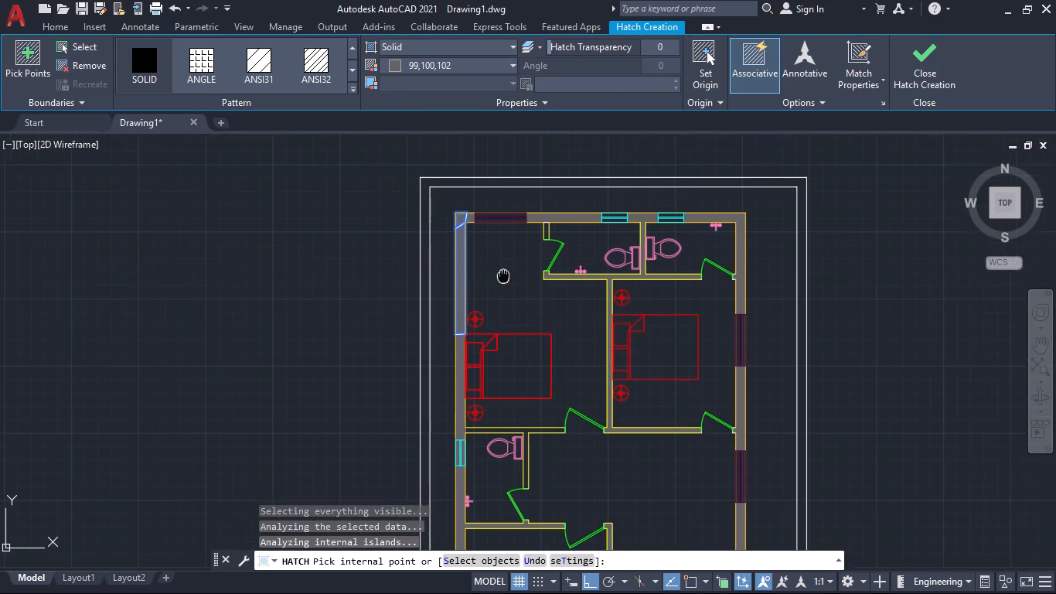
pyautogui.moveTo(501, 271); pyautogui.dragTo(489, 203, button='middle')
pyautogui.moveTo(474, 413); pyautogui.dragTo(472, 177, button='middle')
pyautogui.scroll(-1, 462, 333)
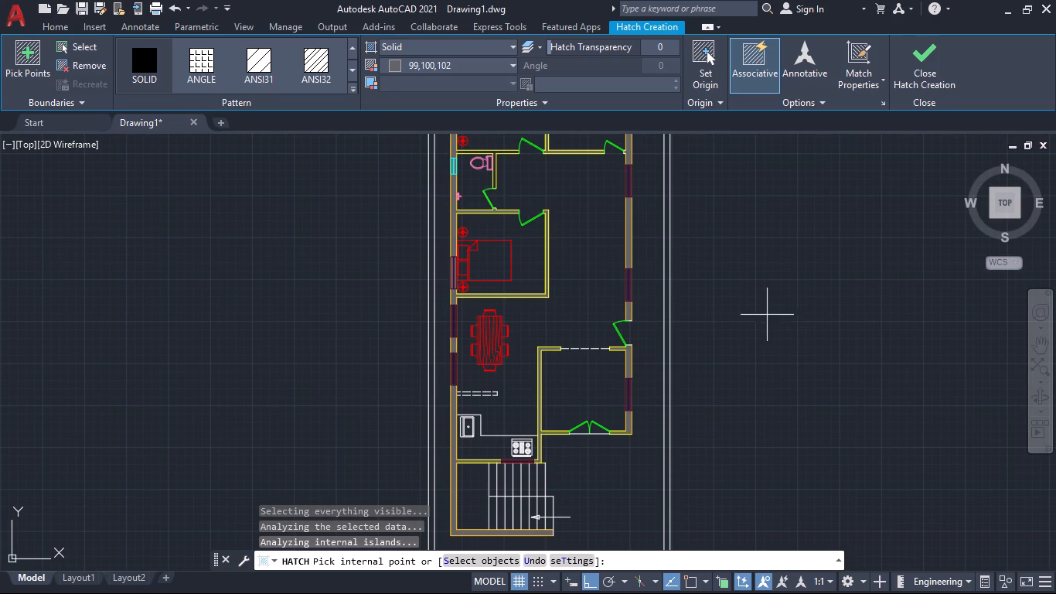
pyautogui.moveTo(736, 309); pyautogui.dragTo(778, 398, button='middle')
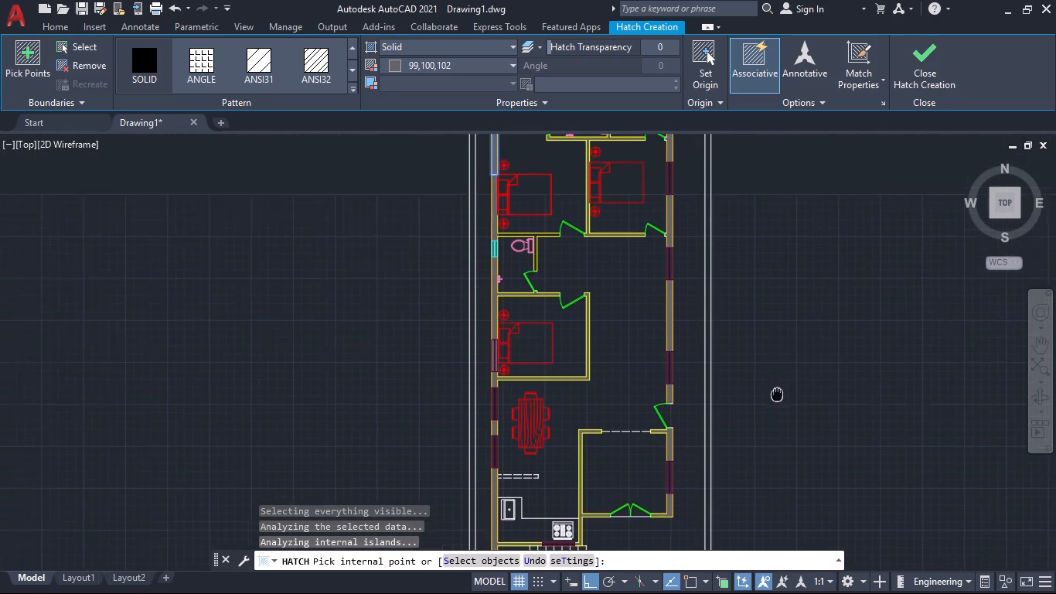
pyautogui.moveTo(778, 398); pyautogui.dragTo(744, 517, button='middle')
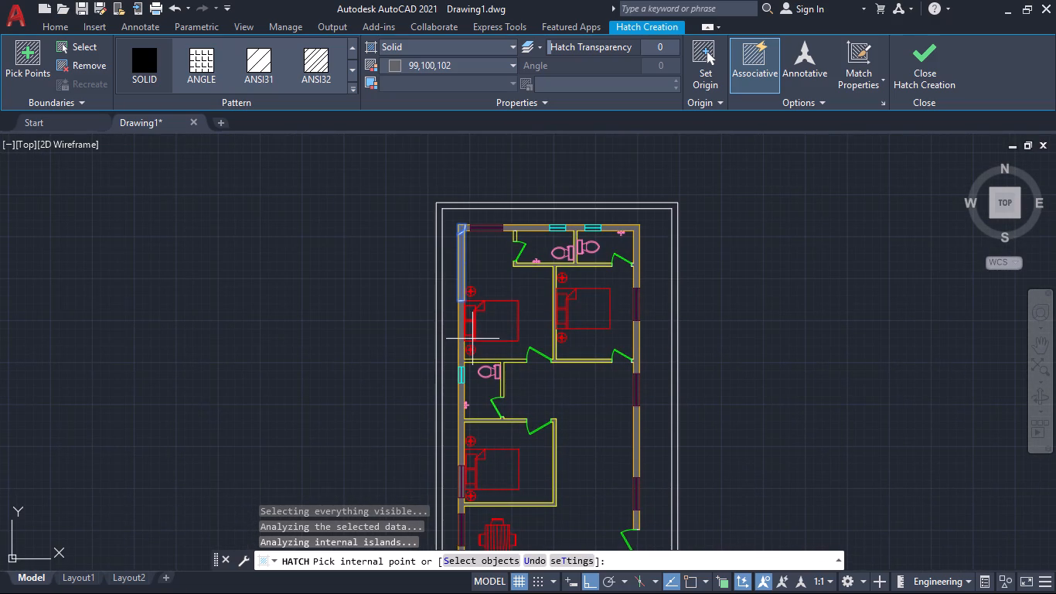
pyautogui.scroll(2, 475, 339)
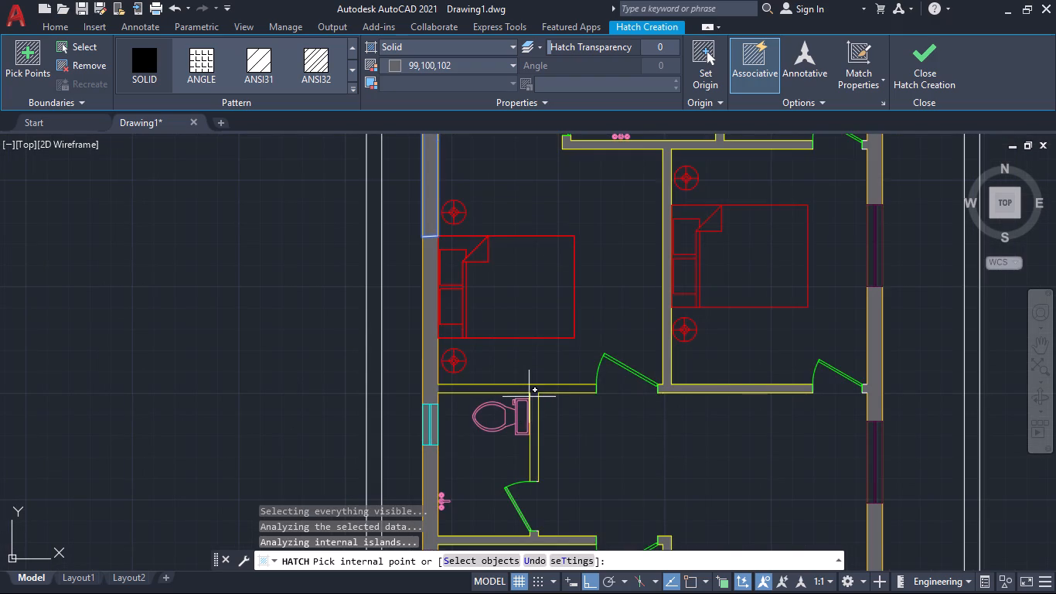
pyautogui.click(533, 394)
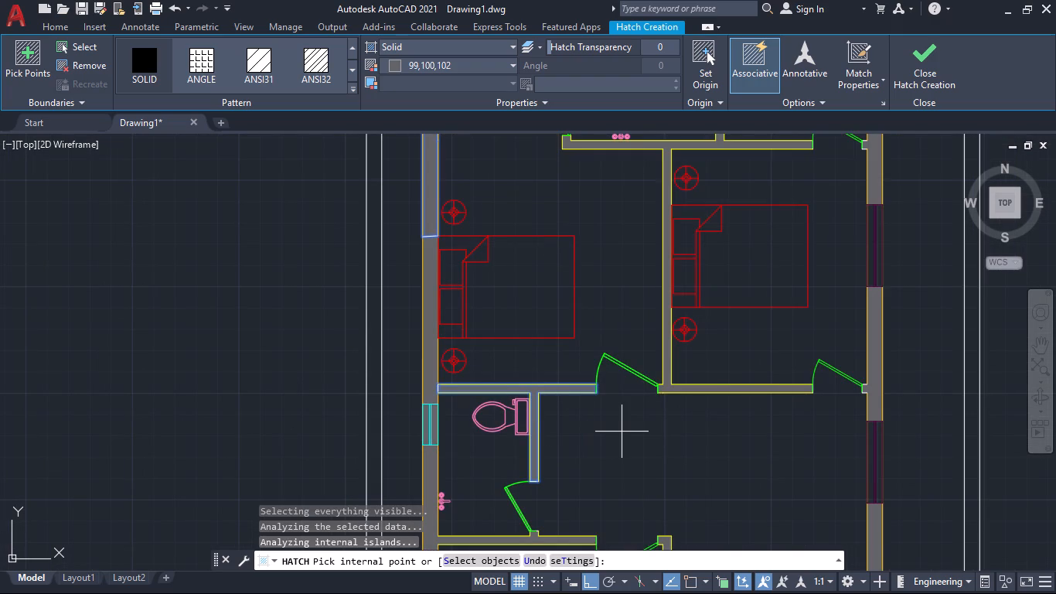
pyautogui.press('Return')
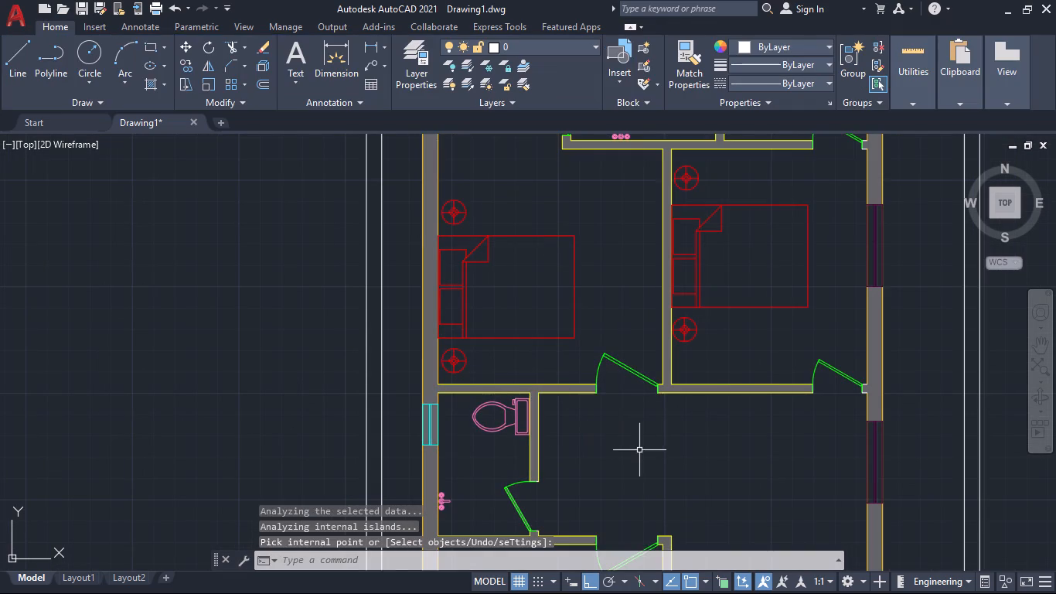
# Erase the two slanted closing lines that meet at the house's north-west inner corner.
pyautogui.scroll(-2, 639, 450)
pyautogui.scroll(3, 571, 309)
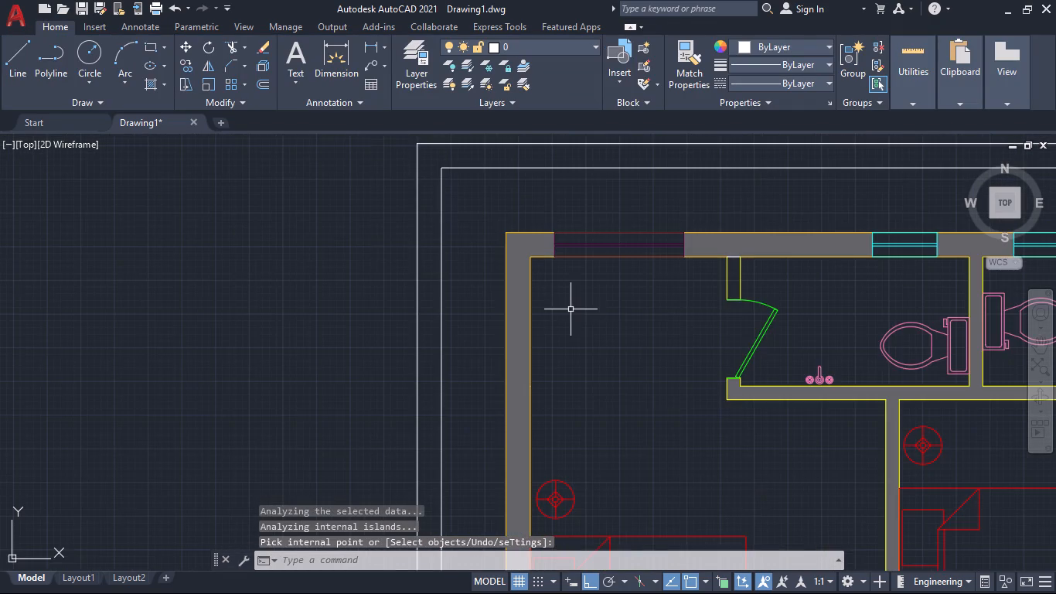
pyautogui.moveTo(571, 309); pyautogui.dragTo(636, 416, button='middle')
pyautogui.scroll(3, 600, 356)
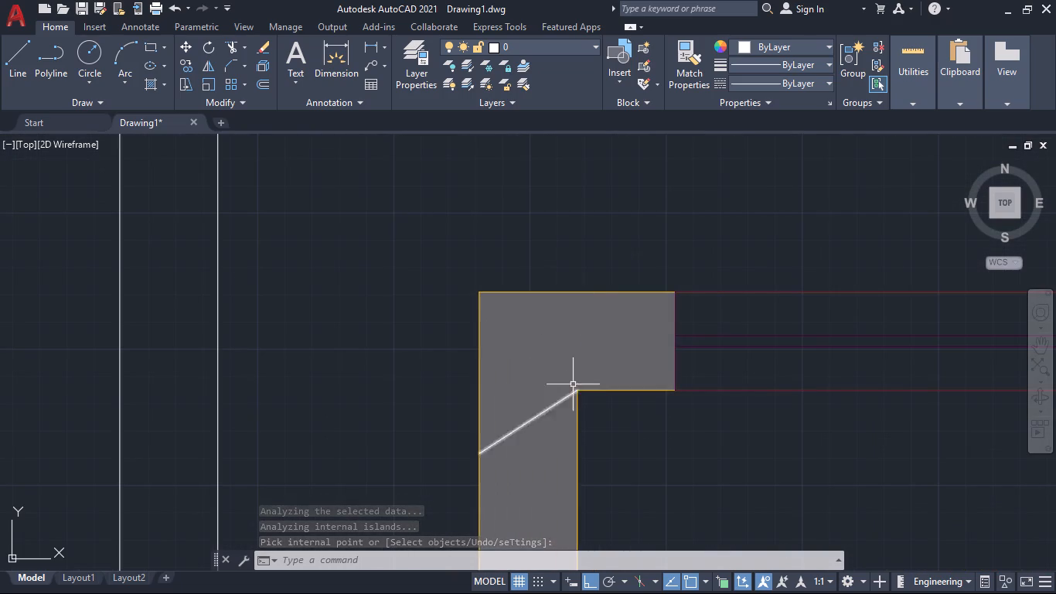
pyautogui.click(584, 347)
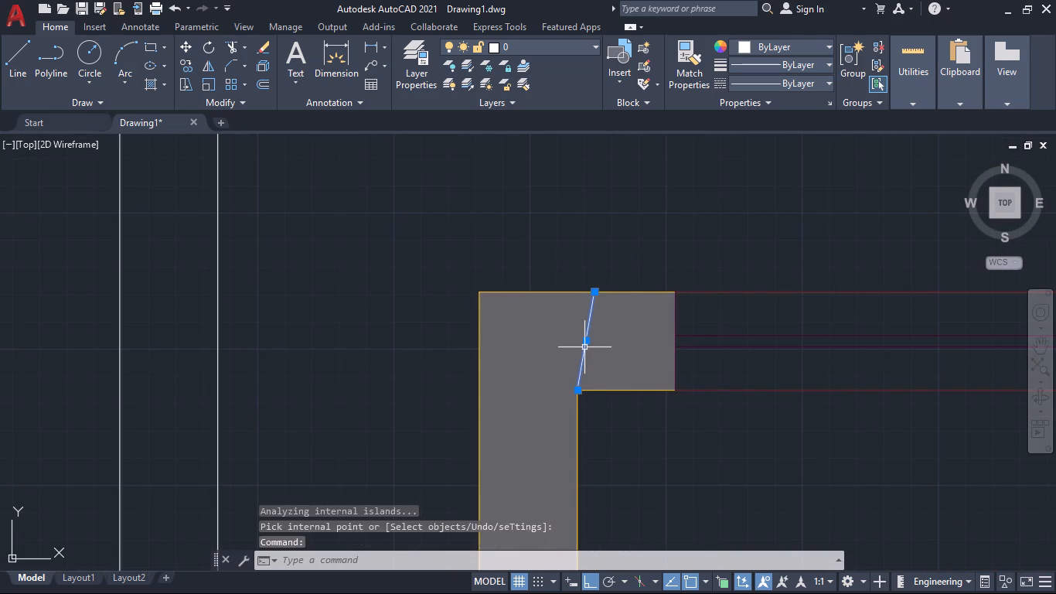
pyautogui.press('Delete')
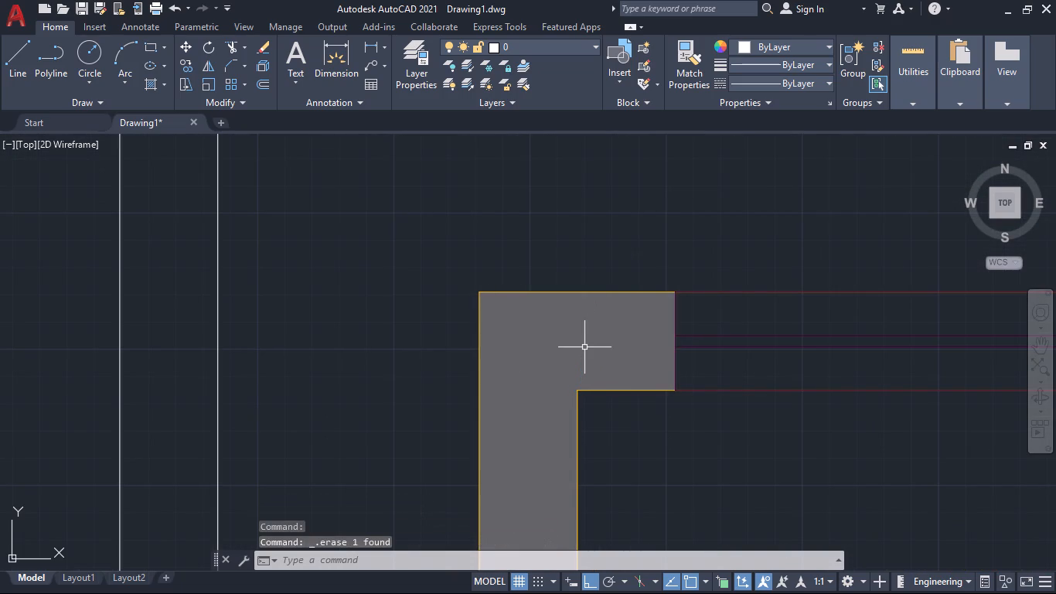
pyautogui.click(566, 397)
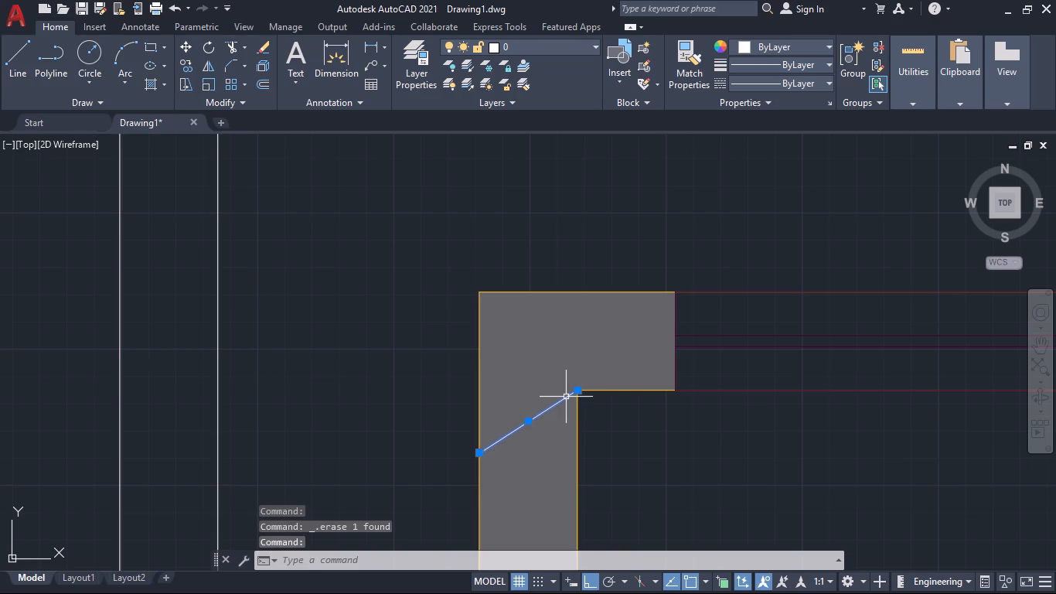
pyautogui.press('Delete')
# Erase the short line separating the north bathroom's stub wall from the north exterior wall.
pyautogui.scroll(-2, 601, 387)
pyautogui.scroll(-1, 696, 464)
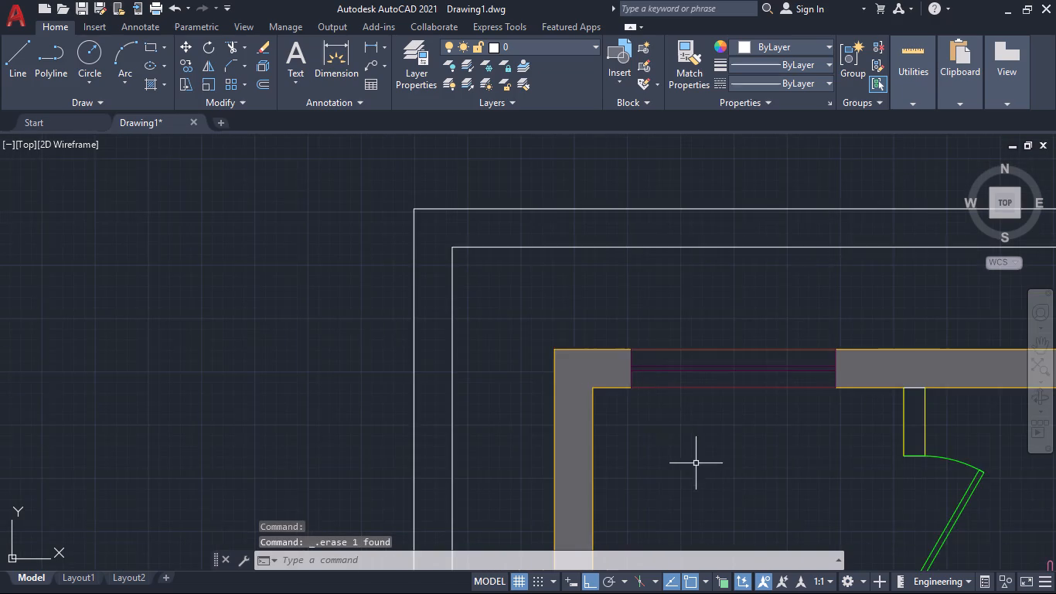
pyautogui.moveTo(722, 480); pyautogui.dragTo(369, 426, button='middle')
pyautogui.scroll(3, 440, 391)
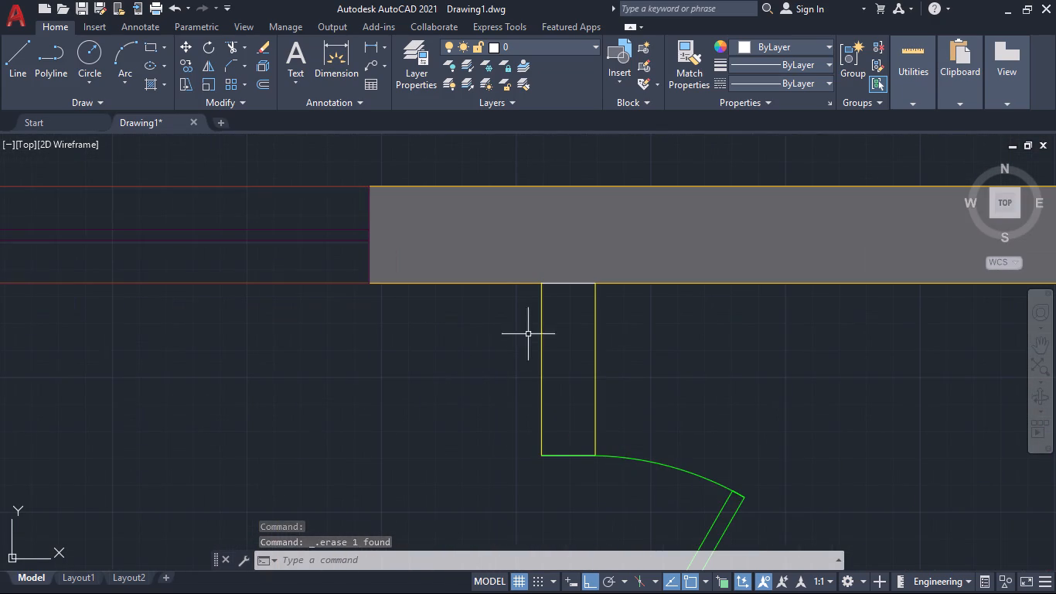
pyautogui.click(574, 282)
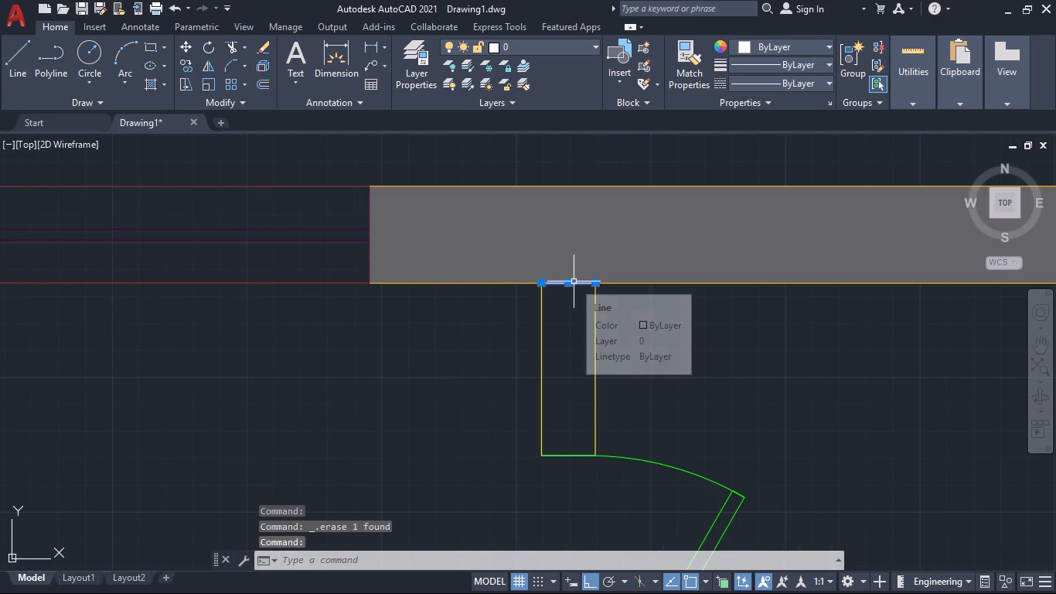
pyautogui.press('Delete')
# Hatch the stub wall above the north-west bathroom door and the adjoining north wall with the solid fill in colour 99,100,102.
pyautogui.press('h')
pyautogui.press('Return')
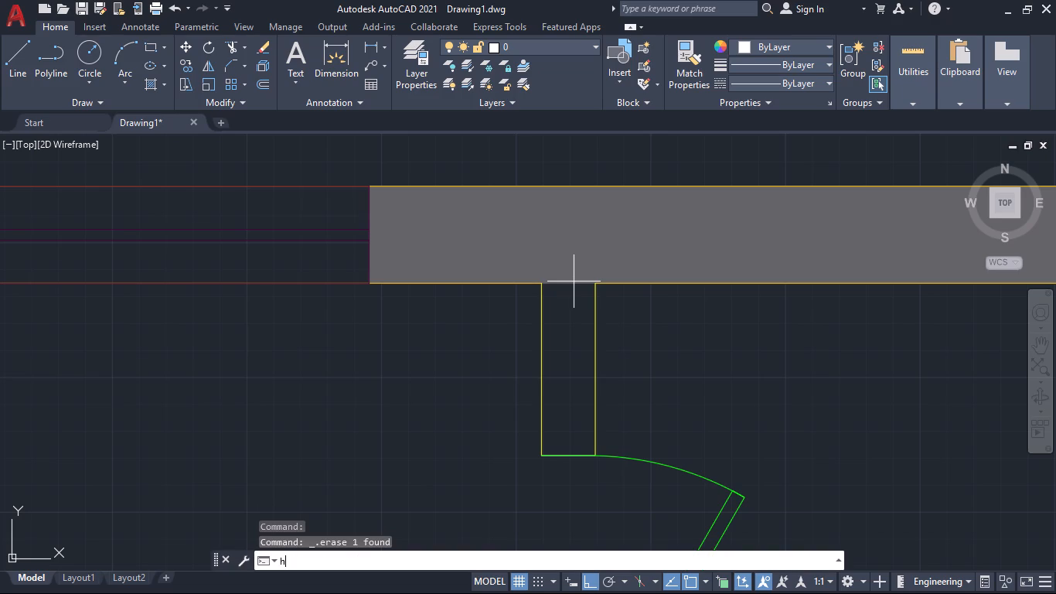
pyautogui.click(571, 323)
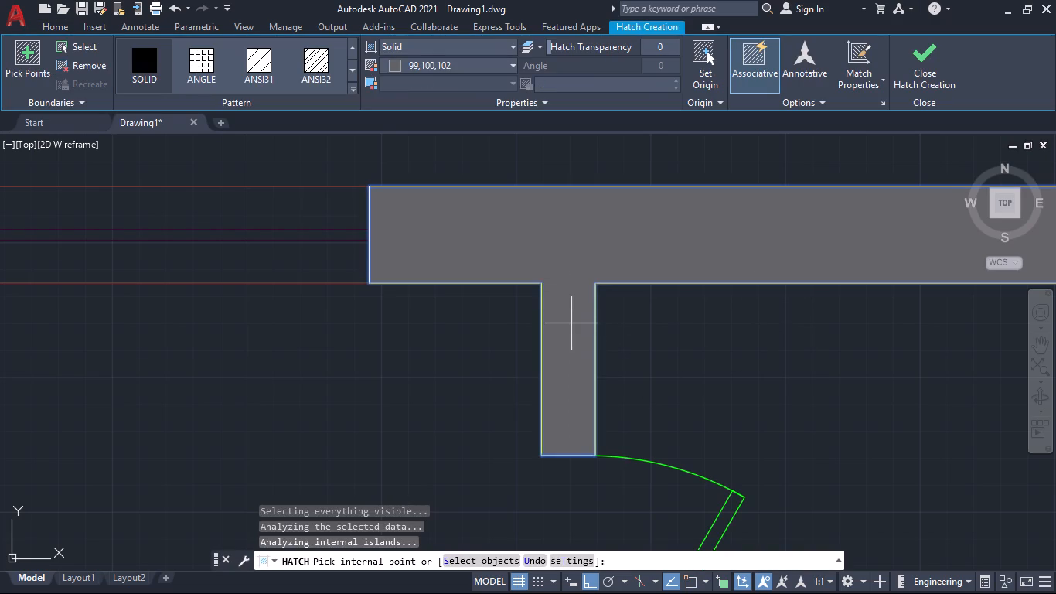
pyautogui.scroll(-4, 655, 319)
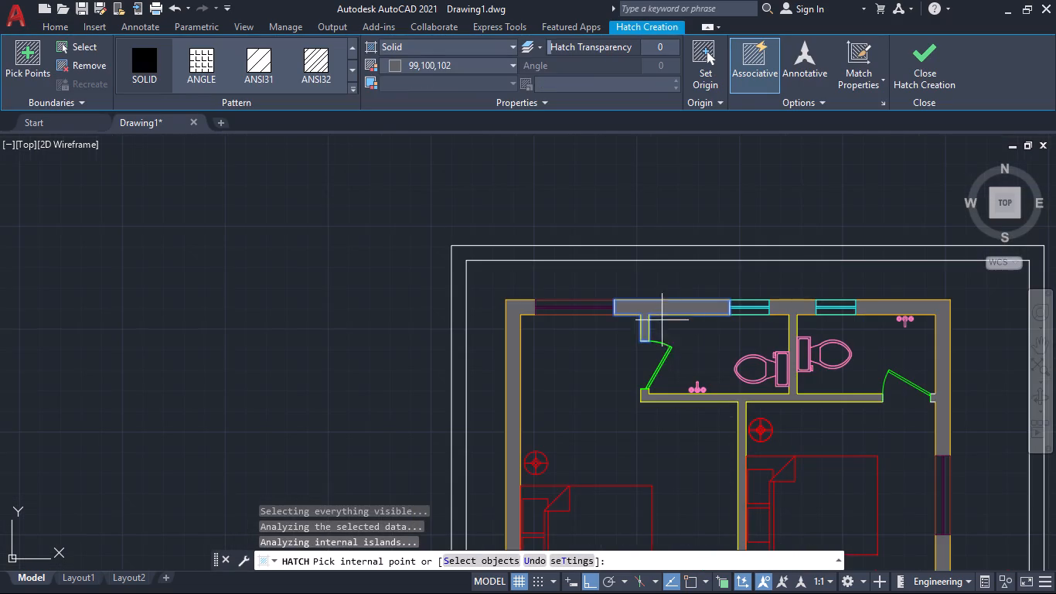
pyautogui.moveTo(686, 438); pyautogui.dragTo(616, 392, button='middle')
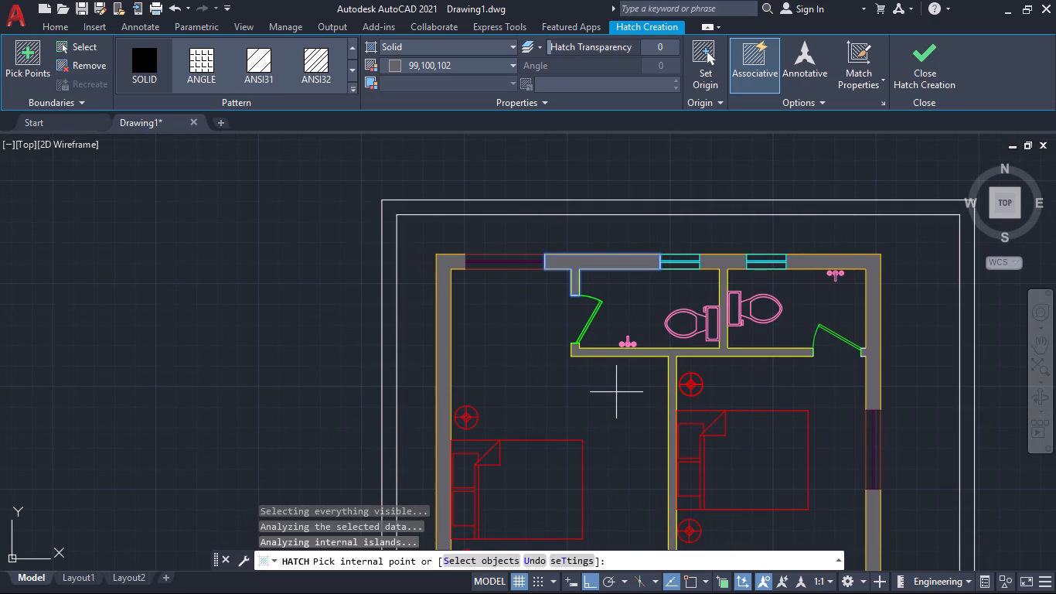
pyautogui.press('Return')
# Erase the slanted closing lines across the west wall, one above the west bathroom window and one at the bed's north edge.
pyautogui.moveTo(608, 404); pyautogui.dragTo(607, 382, button='middle')
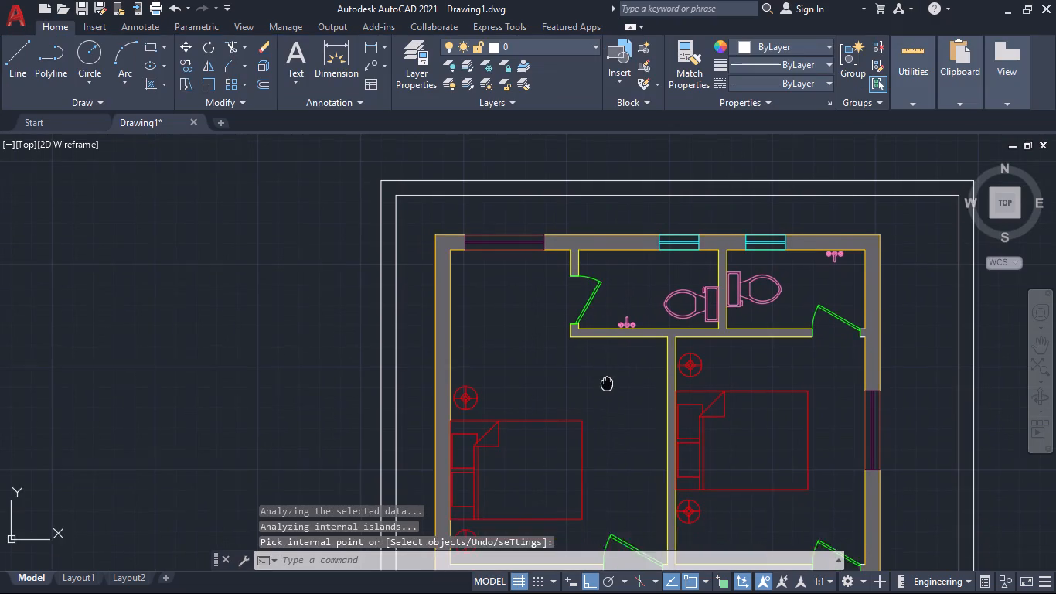
pyautogui.moveTo(607, 382); pyautogui.dragTo(599, 268, button='middle')
pyautogui.moveTo(613, 356); pyautogui.dragTo(622, 223, button='middle')
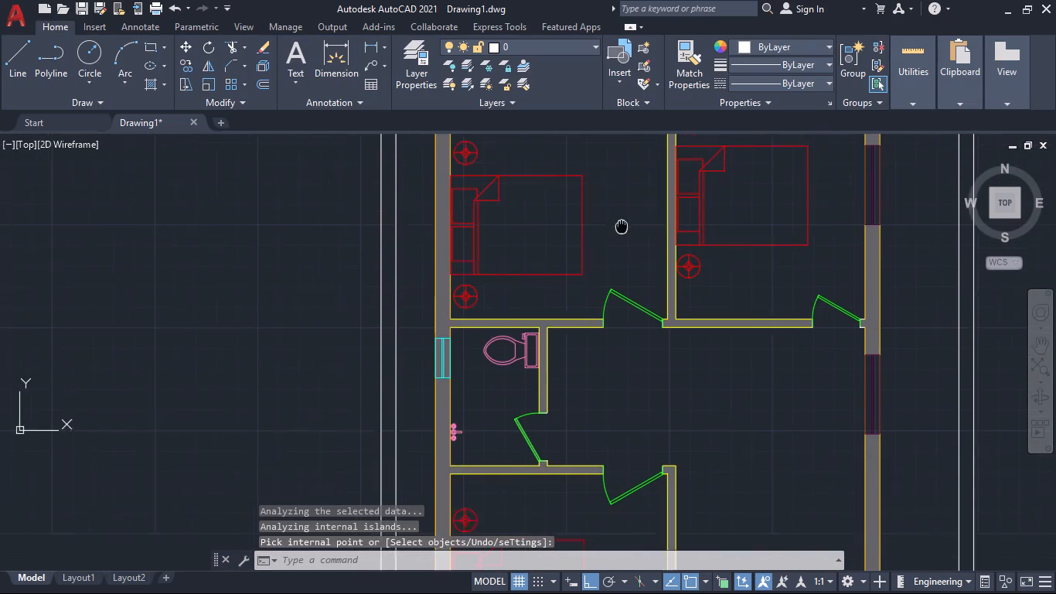
pyautogui.moveTo(622, 223); pyautogui.dragTo(628, 205, button='middle')
pyautogui.scroll(1, 472, 336)
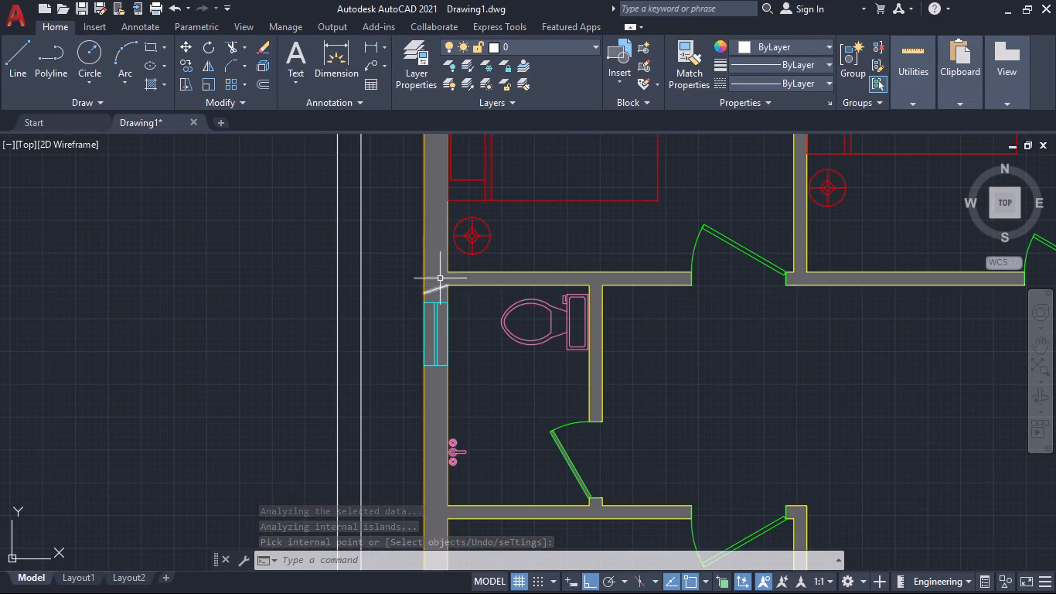
pyautogui.click(439, 287)
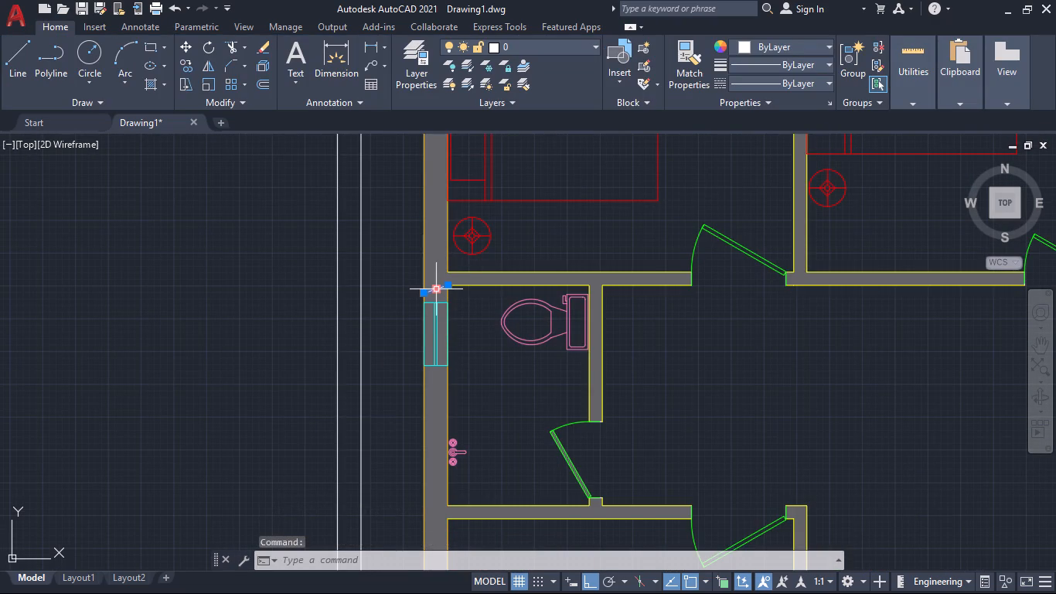
pyautogui.press('Delete')
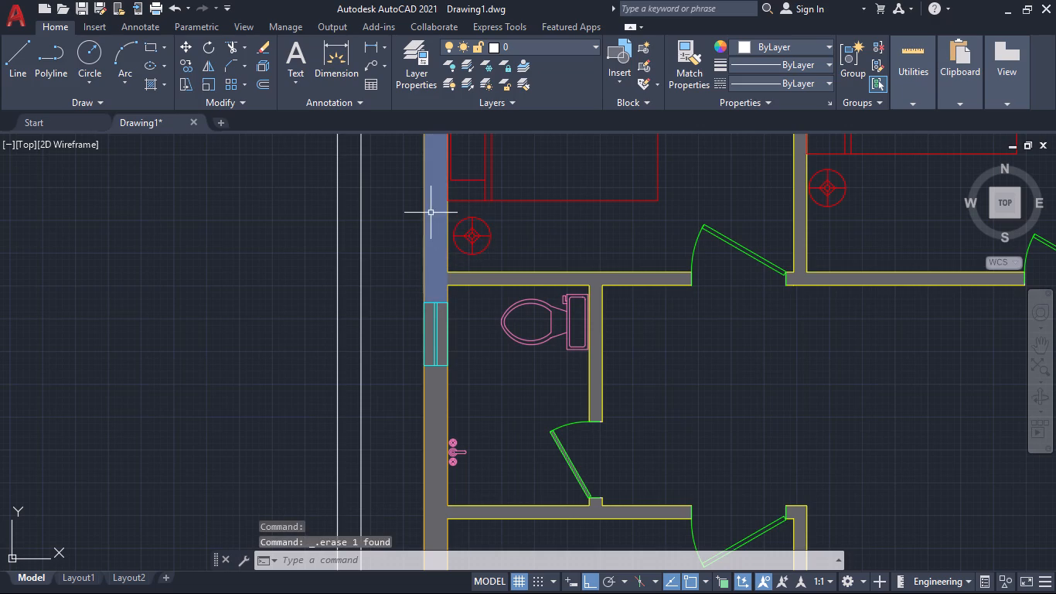
pyautogui.moveTo(431, 212); pyautogui.dragTo(451, 425, button='middle')
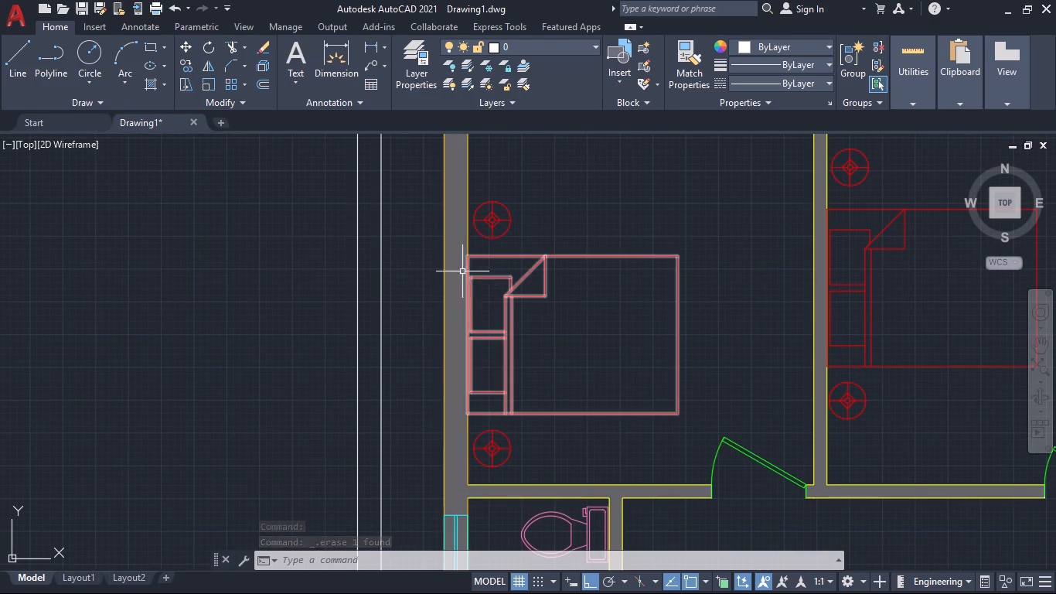
pyautogui.click(454, 255)
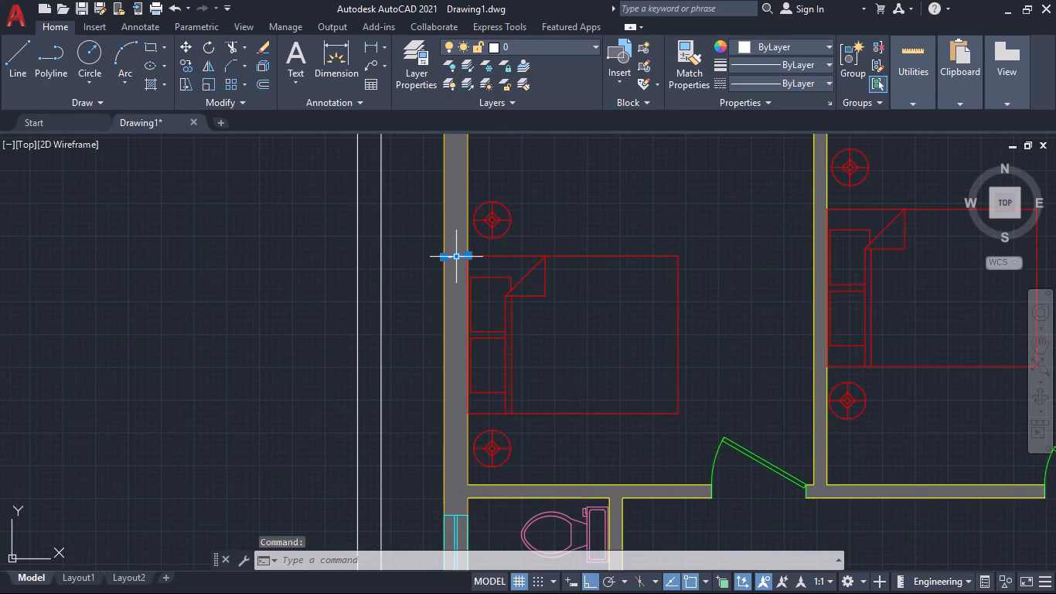
pyautogui.press('Delete')
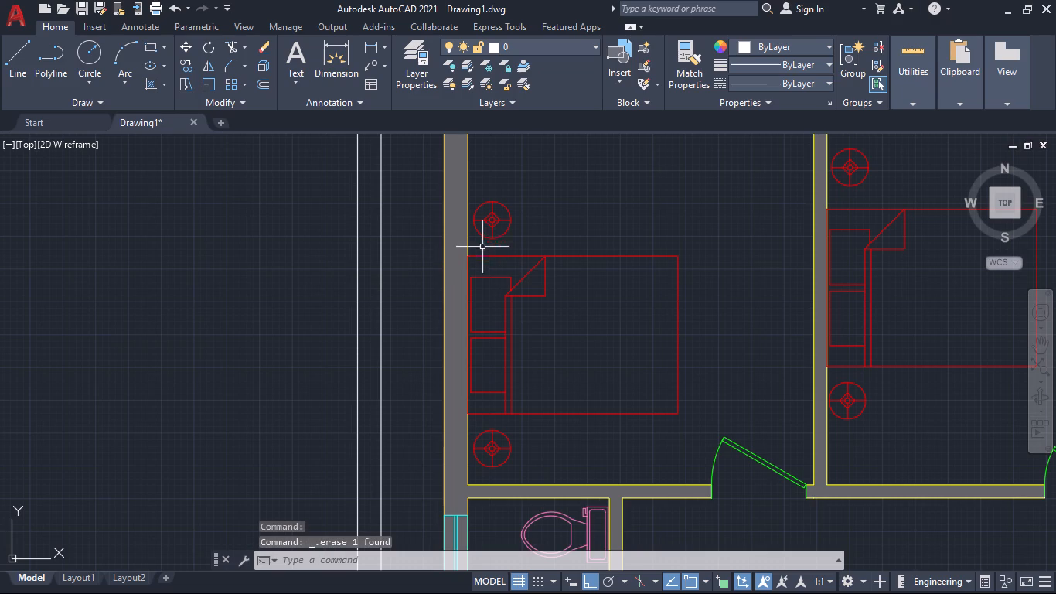
# Look over the whole floor plan, from the north-west bedroom wall down to the kitchen, for leftover closing lines and unfilled areas.
pyautogui.click(456, 258)
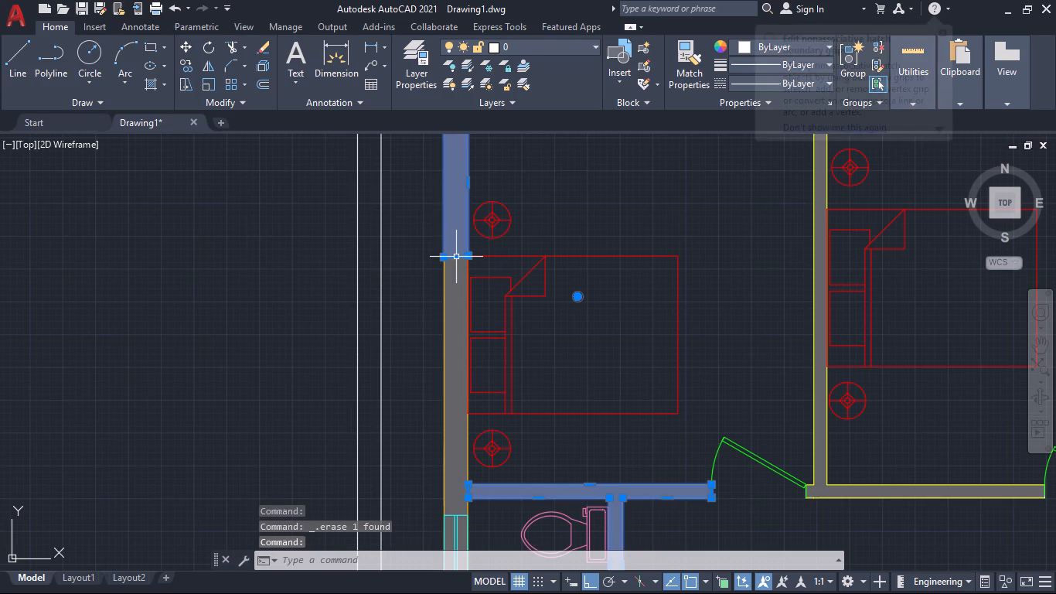
pyautogui.scroll(-1, 582, 218)
pyautogui.moveTo(582, 218); pyautogui.dragTo(588, 353, button='middle')
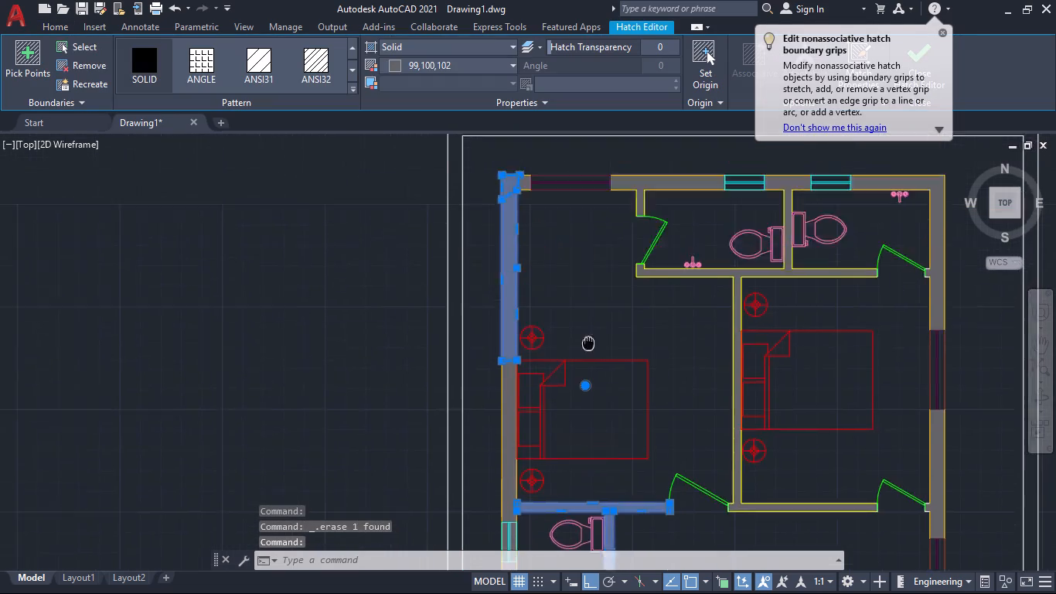
pyautogui.moveTo(588, 353); pyautogui.dragTo(577, 425, button='middle')
pyautogui.press('Escape')
pyautogui.scroll(-1, 577, 425)
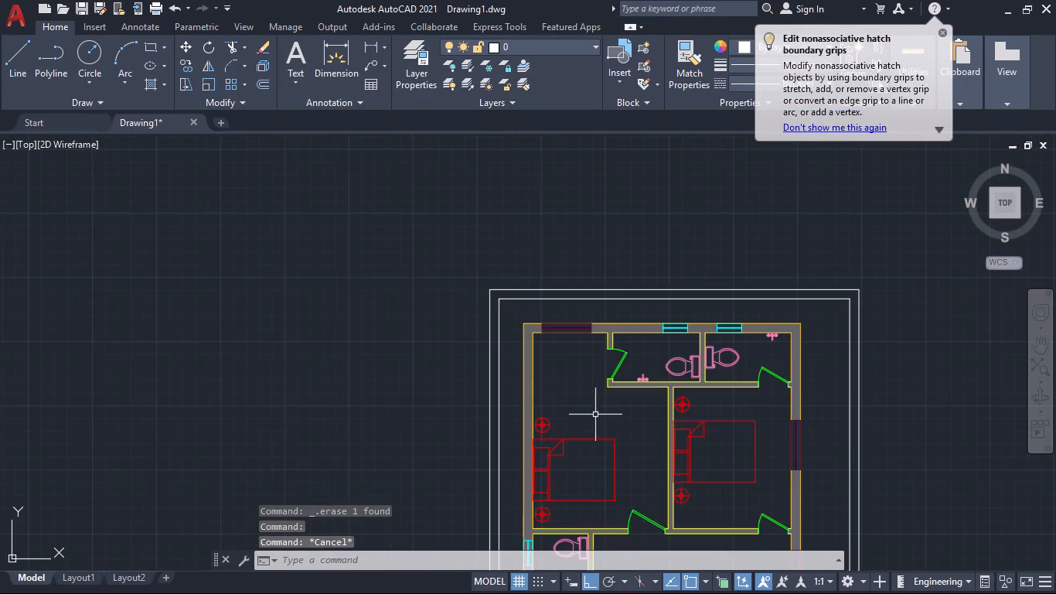
pyautogui.moveTo(628, 441); pyautogui.dragTo(556, 312, button='middle')
pyautogui.scroll(-2, 606, 391)
pyautogui.moveTo(652, 468); pyautogui.dragTo(632, 407, button='middle')
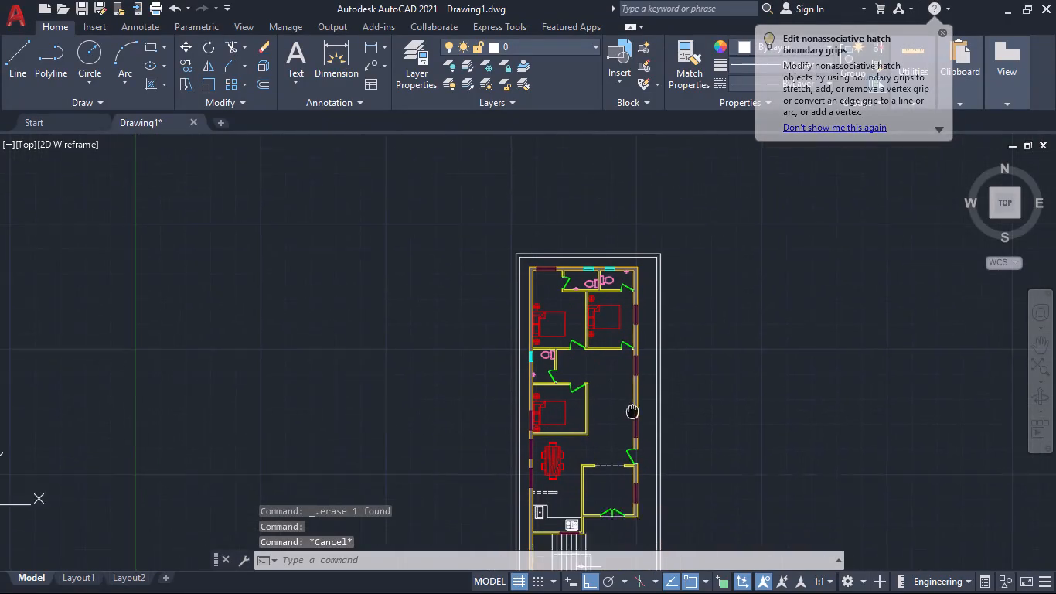
pyautogui.moveTo(632, 407); pyautogui.dragTo(632, 336, button='middle')
pyautogui.moveTo(630, 481); pyautogui.dragTo(644, 409, button='middle')
# Hatch the L-shaped kitchen counter around the sink and stove with the solid fill in colour 156,79,43.
pyautogui.scroll(3, 577, 377)
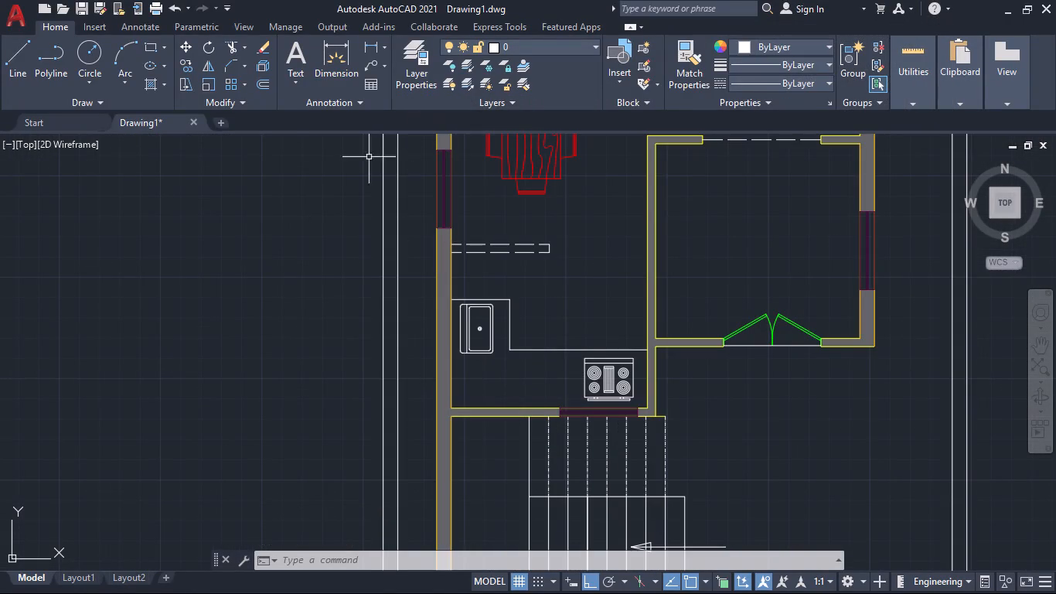
pyautogui.press('h')
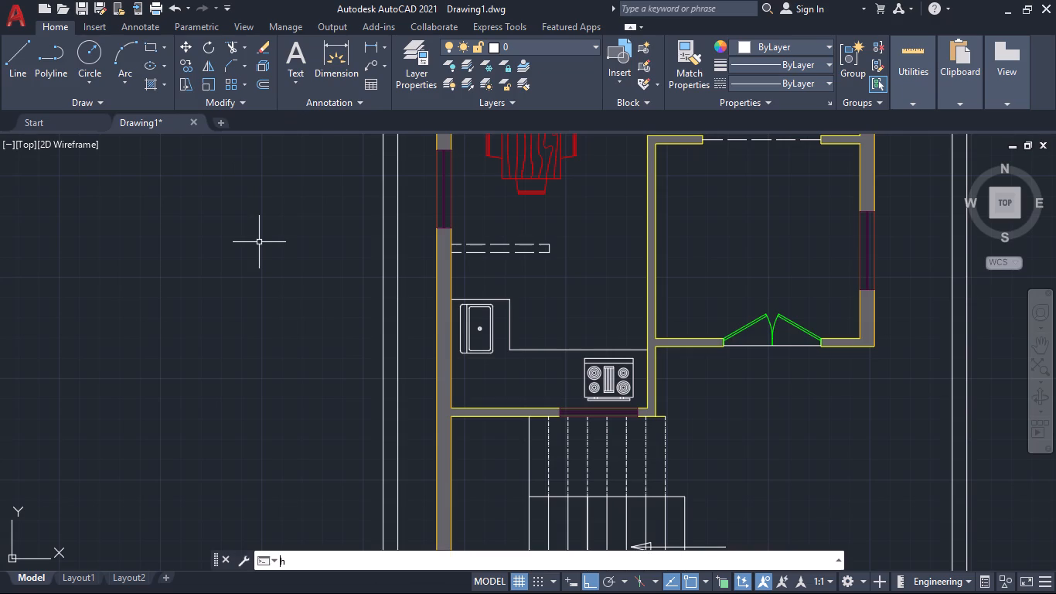
pyautogui.press('Return')
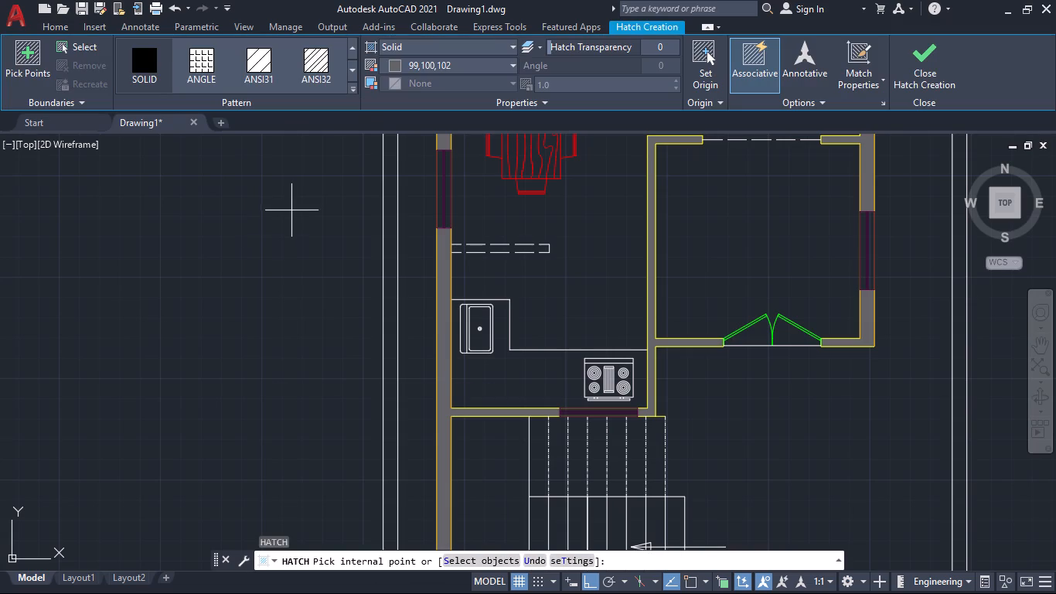
pyautogui.click(513, 48)
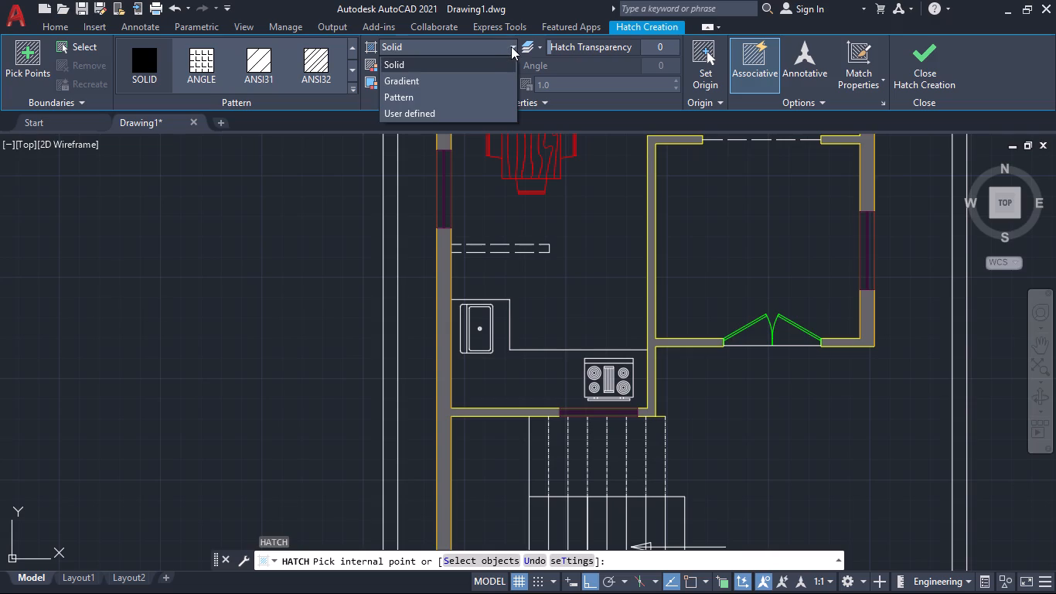
pyautogui.click(512, 46)
pyautogui.click(511, 64)
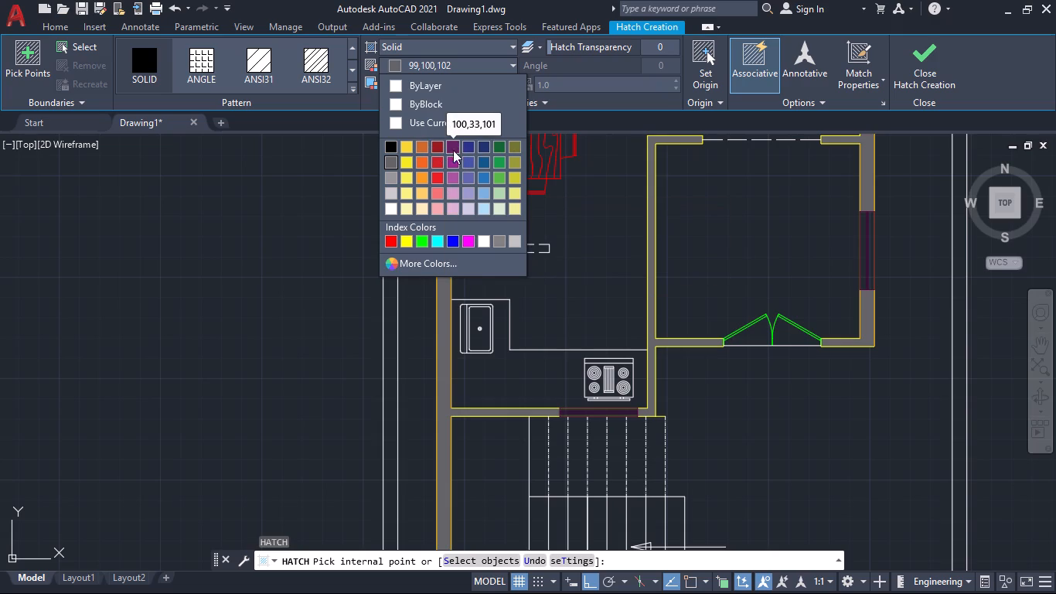
pyautogui.click(430, 261)
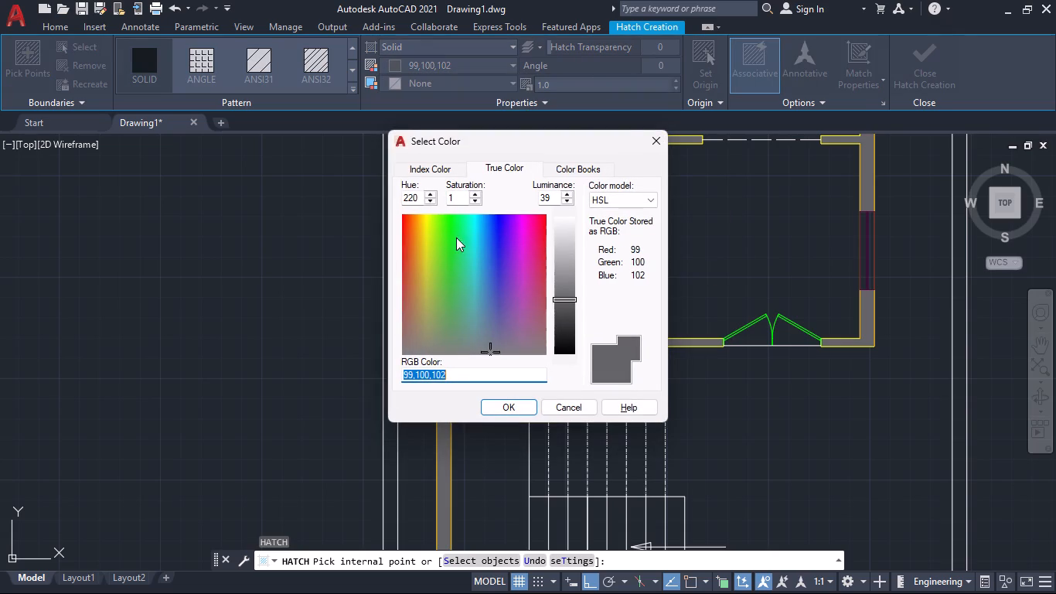
pyautogui.click(410, 274)
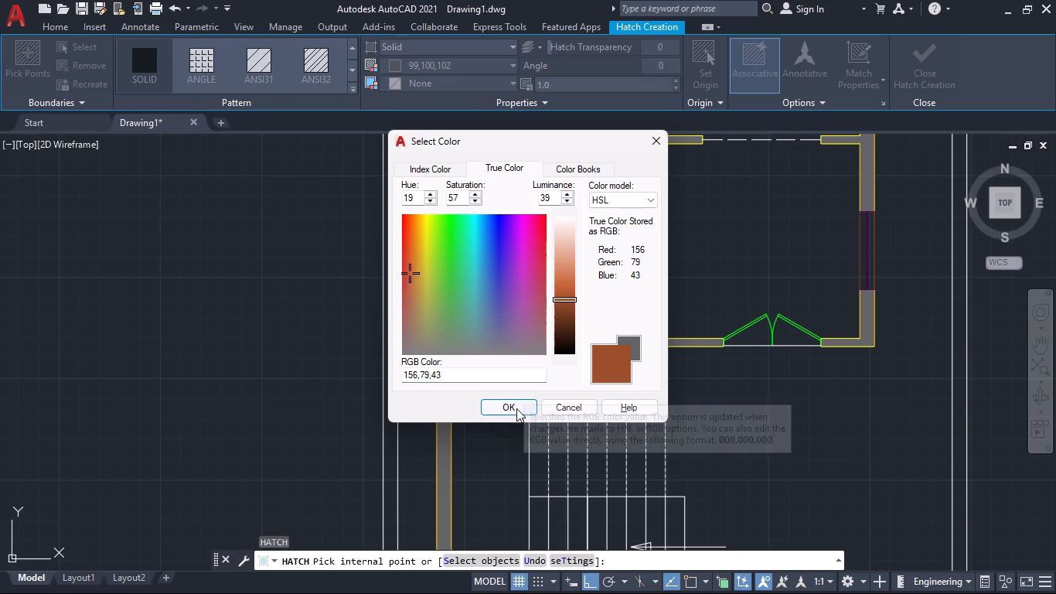
pyautogui.click(516, 408)
pyautogui.click(542, 379)
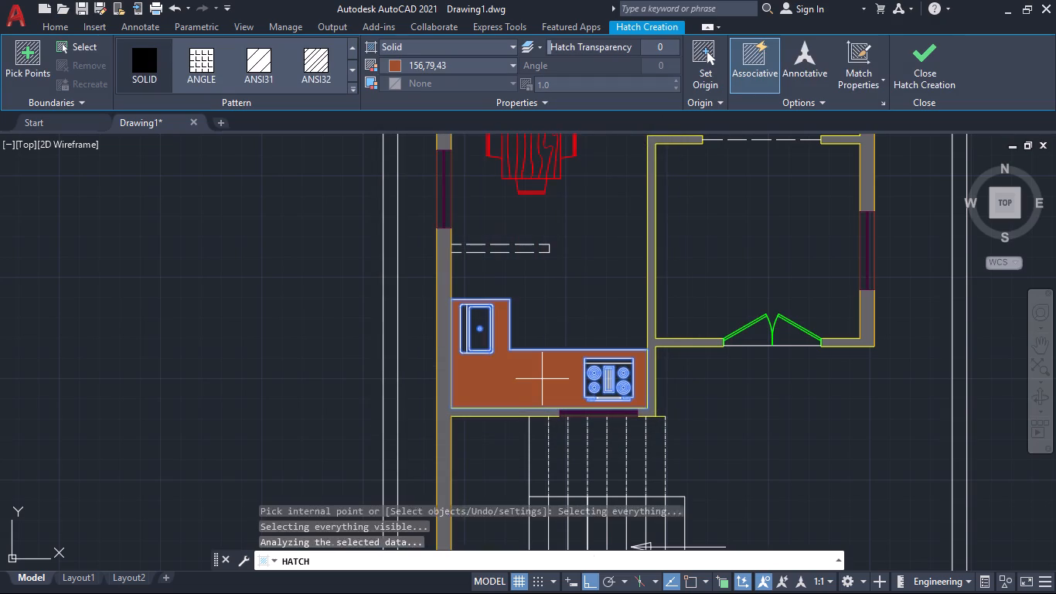
pyautogui.scroll(-4, 542, 379)
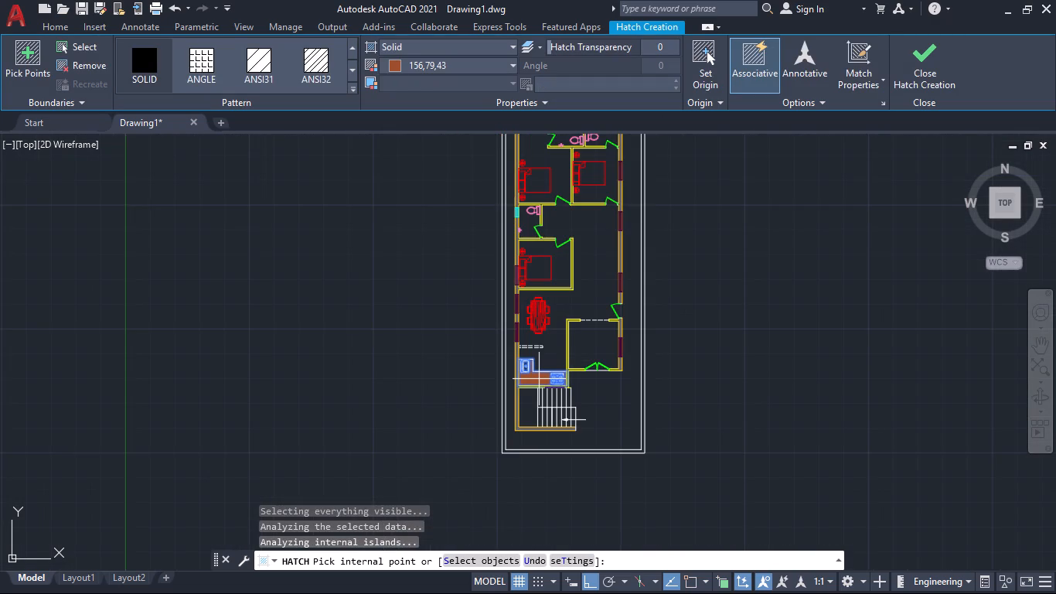
pyautogui.scroll(1, 539, 379)
pyautogui.press('Return')
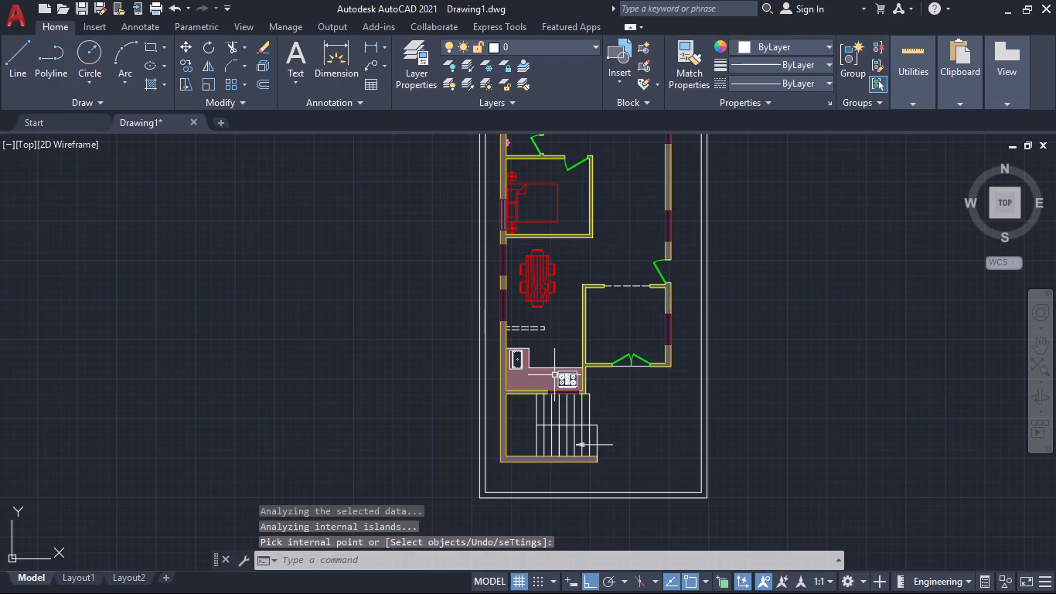
# Review the complete floor plan, checking the bedrooms, bathrooms and dining area.
pyautogui.scroll(-2, 634, 410)
pyautogui.moveTo(708, 364); pyautogui.dragTo(686, 439, button='middle')
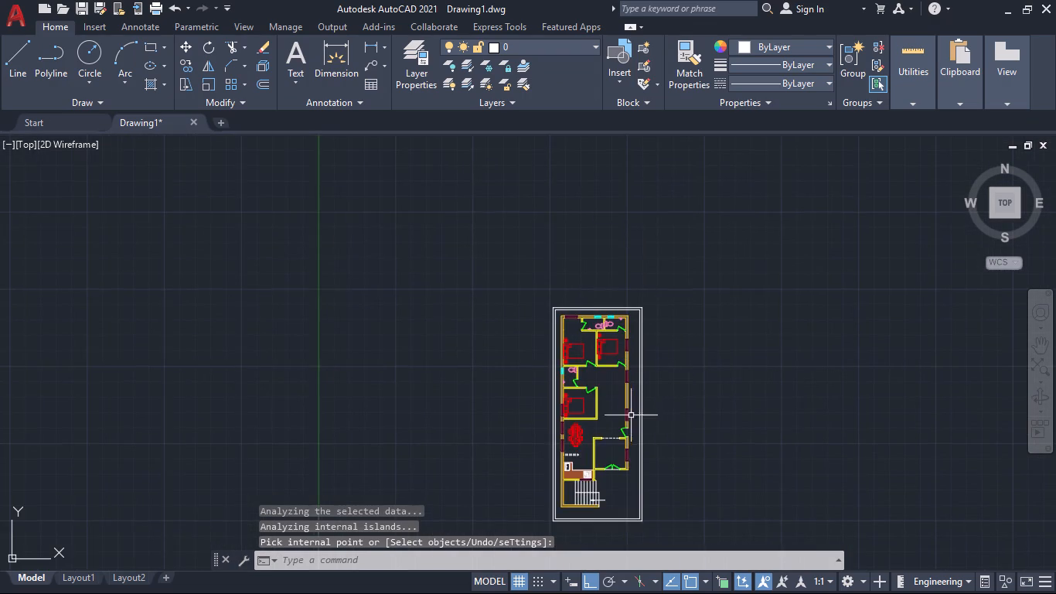
pyautogui.scroll(2, 628, 414)
pyautogui.scroll(-1, 781, 436)
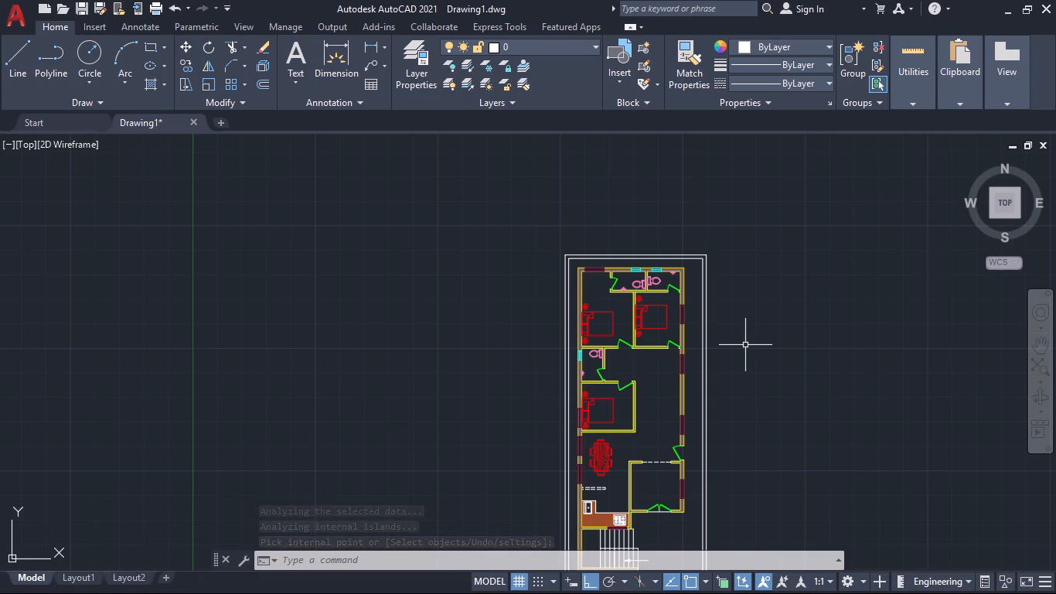
pyautogui.scroll(2, 601, 325)
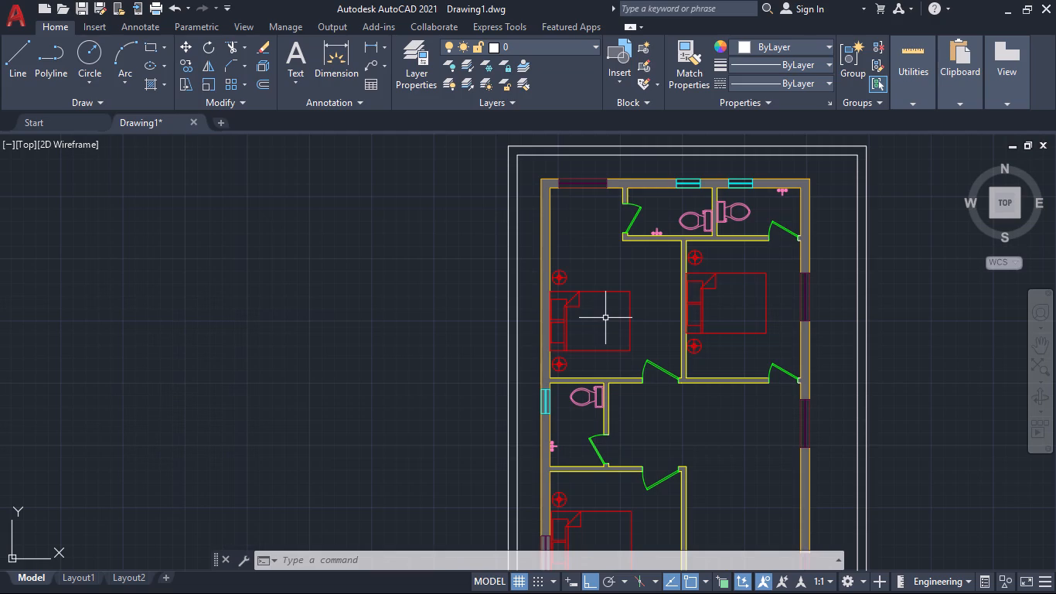
pyautogui.scroll(-1, 664, 354)
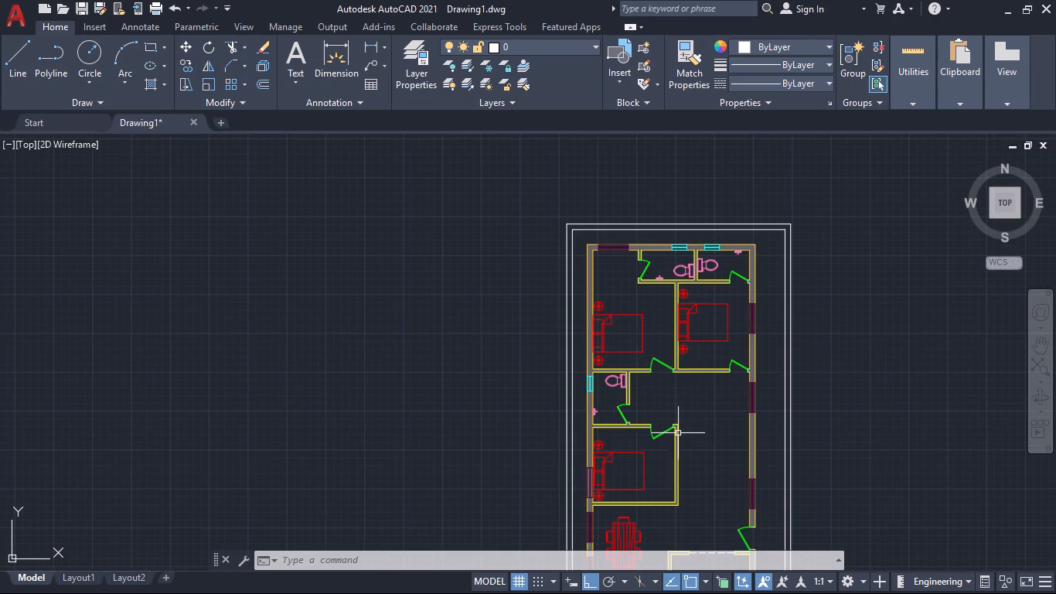
pyautogui.moveTo(696, 425); pyautogui.dragTo(675, 373, button='middle')
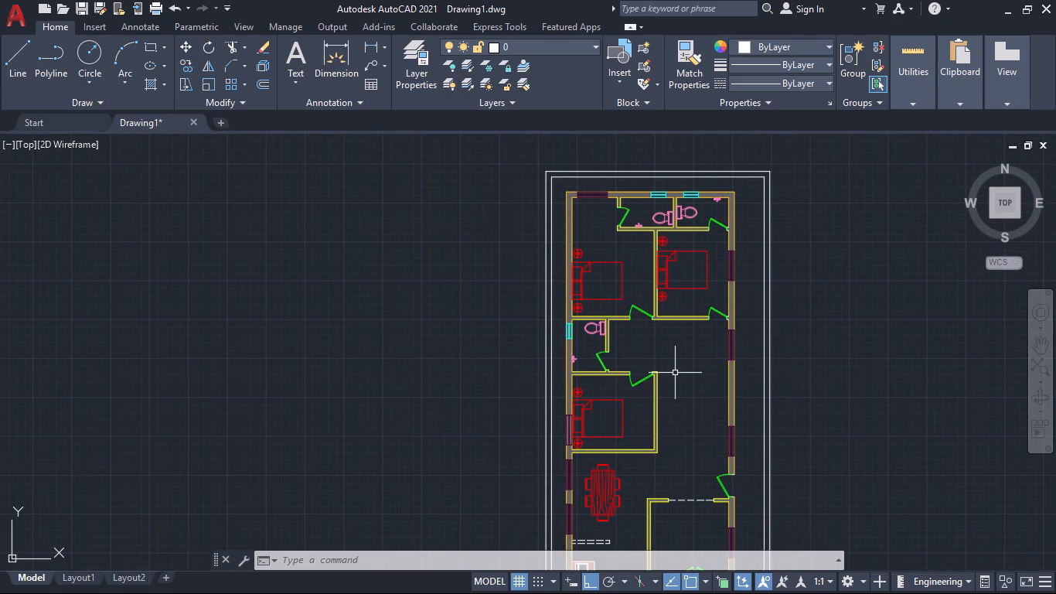
# Save the drawing in the Documents folder as Ground floor.dwg in AutoCAD 2018 Drawing format.
pyautogui.hotkey('ctrl', 's')
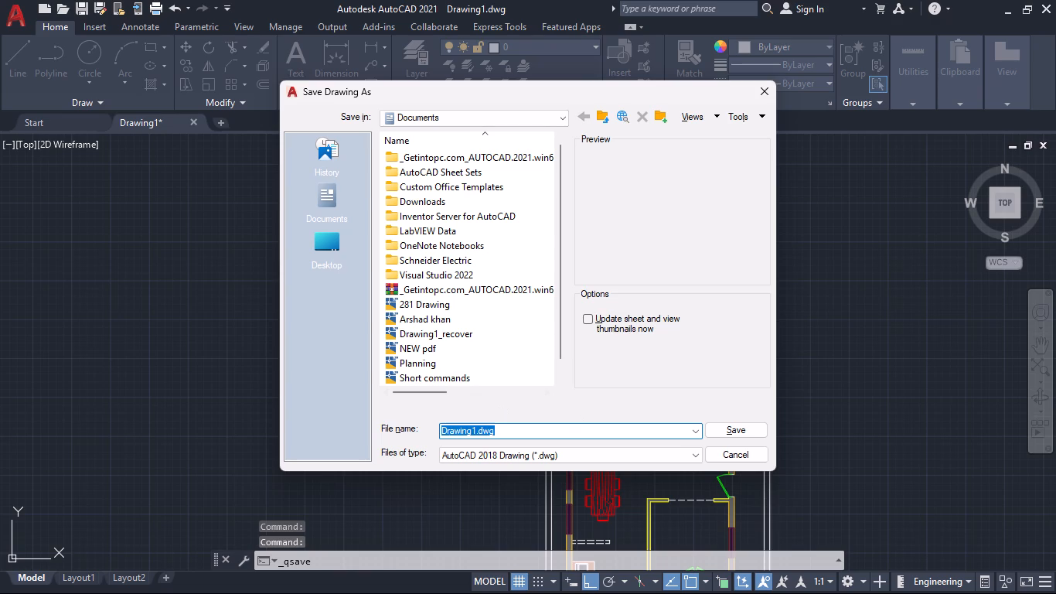
pyautogui.click(477, 431)
pyautogui.press('BackSpace')
pyautogui.press('BackSpace')
pyautogui.press('BackSpace')
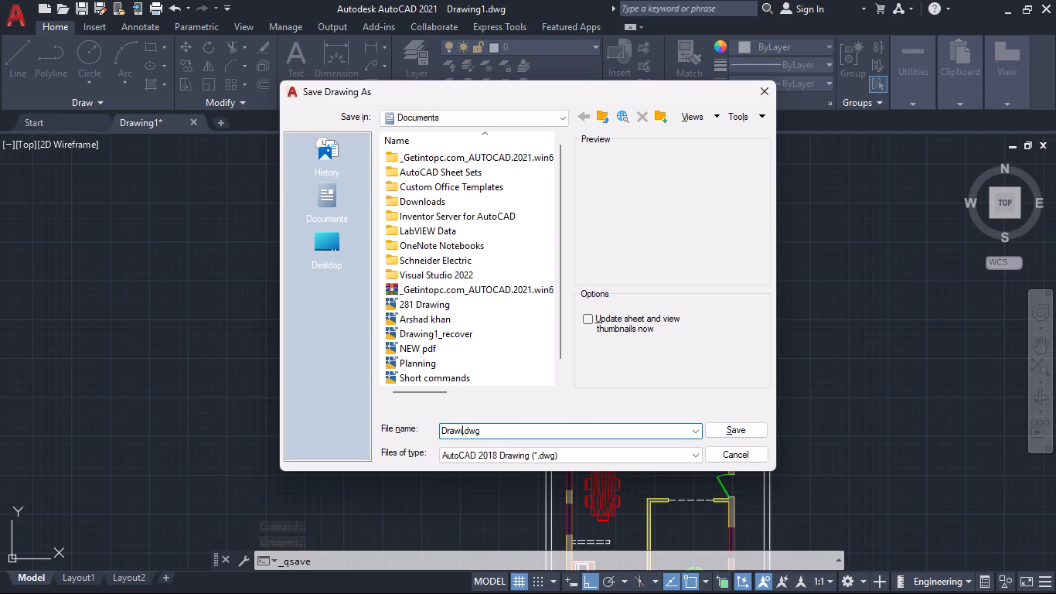
pyautogui.press('BackSpace')
pyautogui.press('BackSpace')
pyautogui.press('BackSpace')
pyautogui.press('BackSpace')
pyautogui.press('BackSpace')
pyautogui.press('BackSpace')
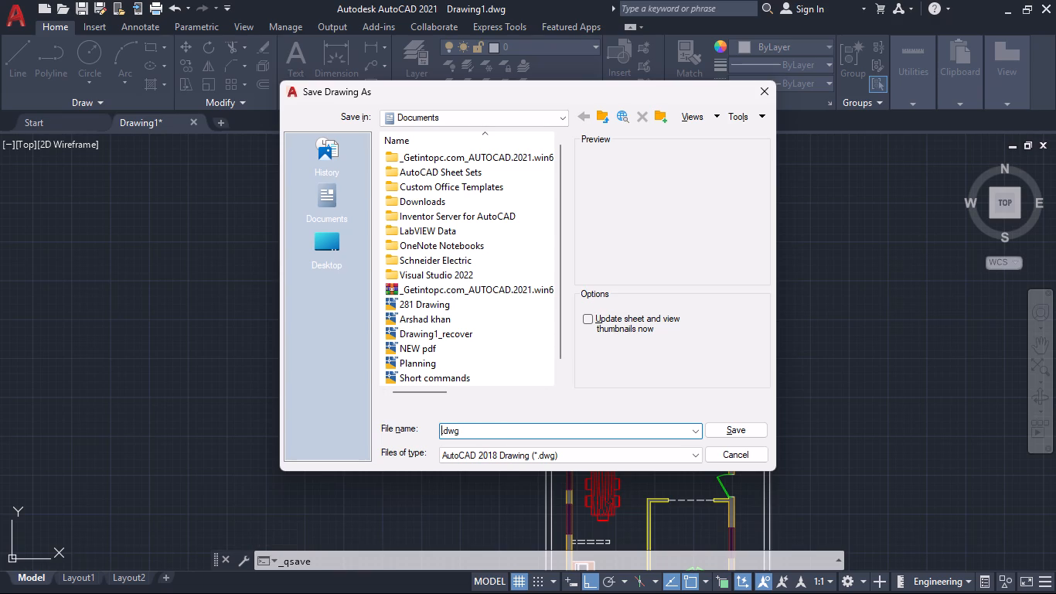
pyautogui.write('Ground floor')
pyautogui.click(737, 434)
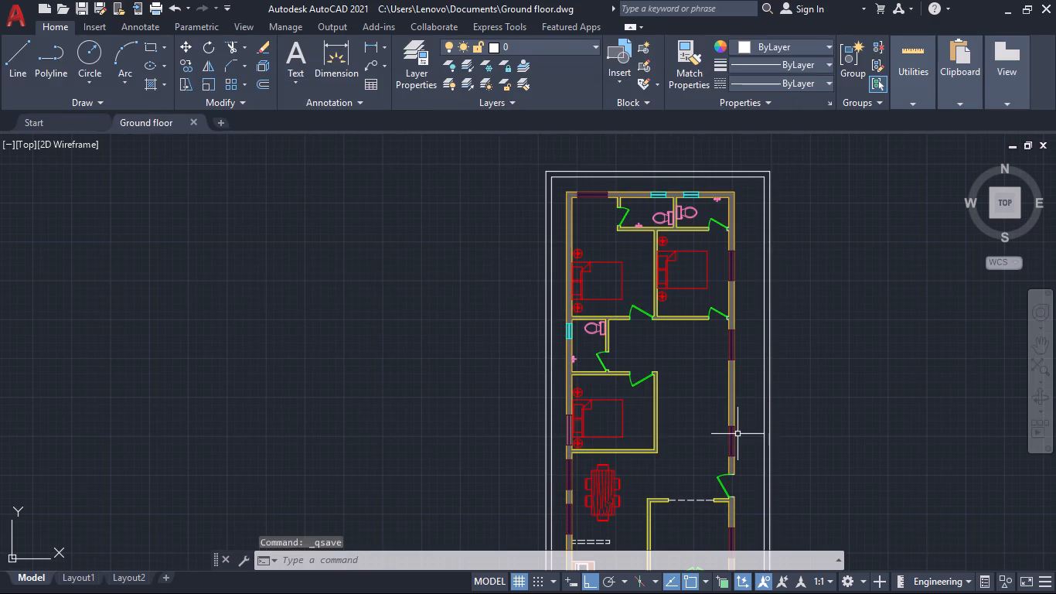
# Switch from the drawing to the Fuji window.
pyautogui.moveTo(787, 381); pyautogui.dragTo(715, 314, button='middle')
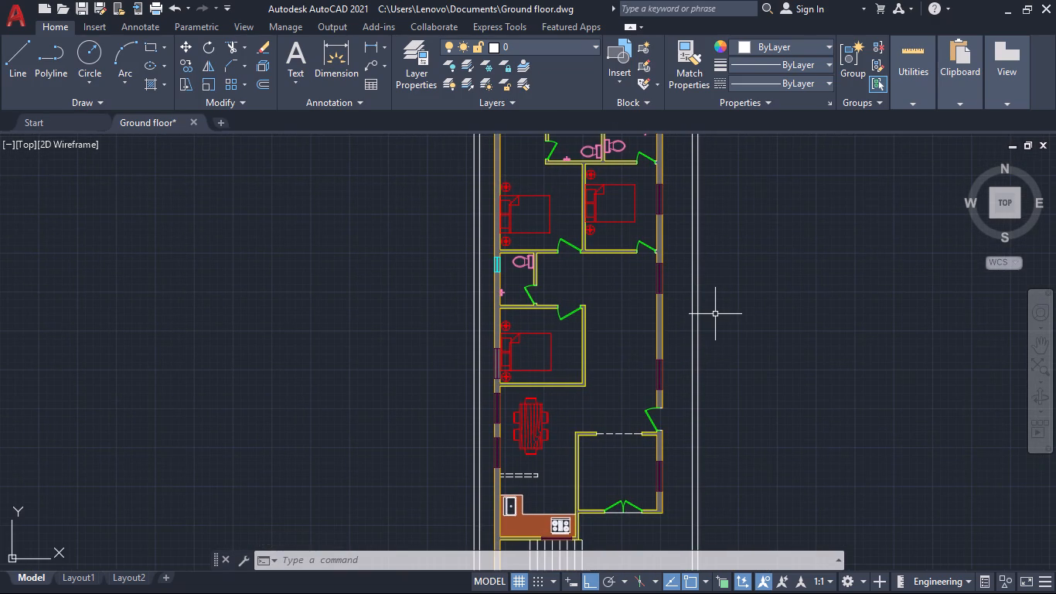
pyautogui.hotkey('alt', 'Tab')
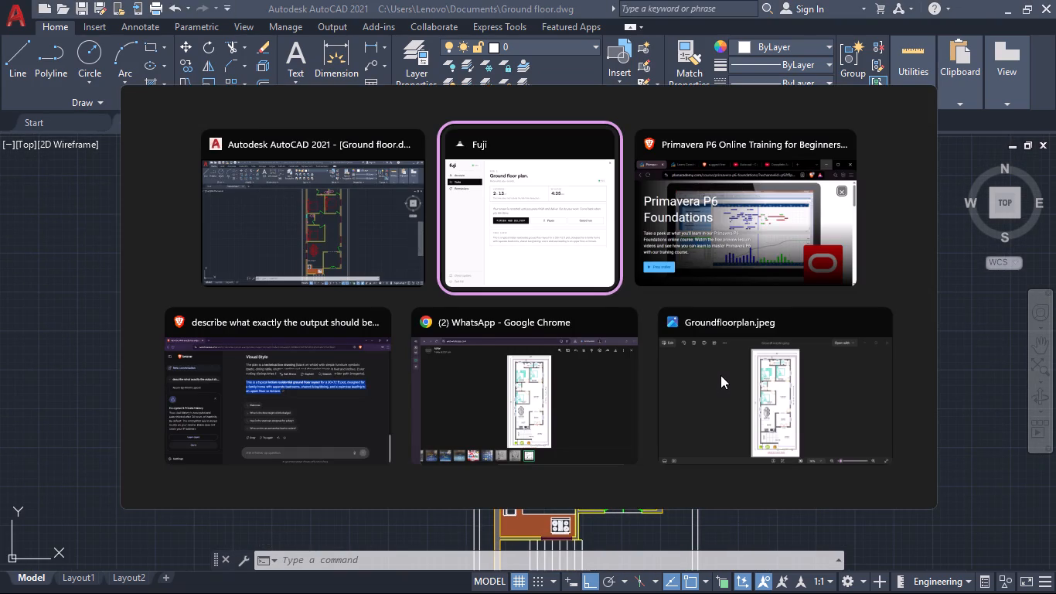